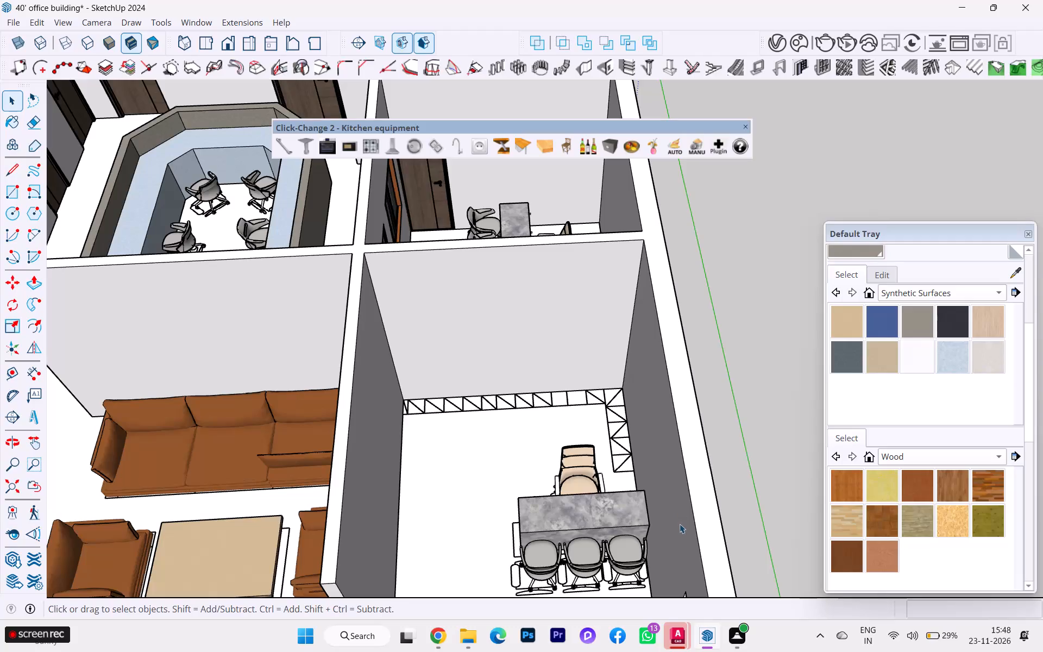
Examine the whole office floor layout from above, comparing the furnished rooms with the remaining desk office.
scroll(726, 428, "down", 4)
scroll(755, 405, "up", 1)
scroll(755, 405, "down", 7)
scroll(758, 404, "up", 2)
scroll(758, 404, "down", 6)
scroll(638, 351, "down", 2)
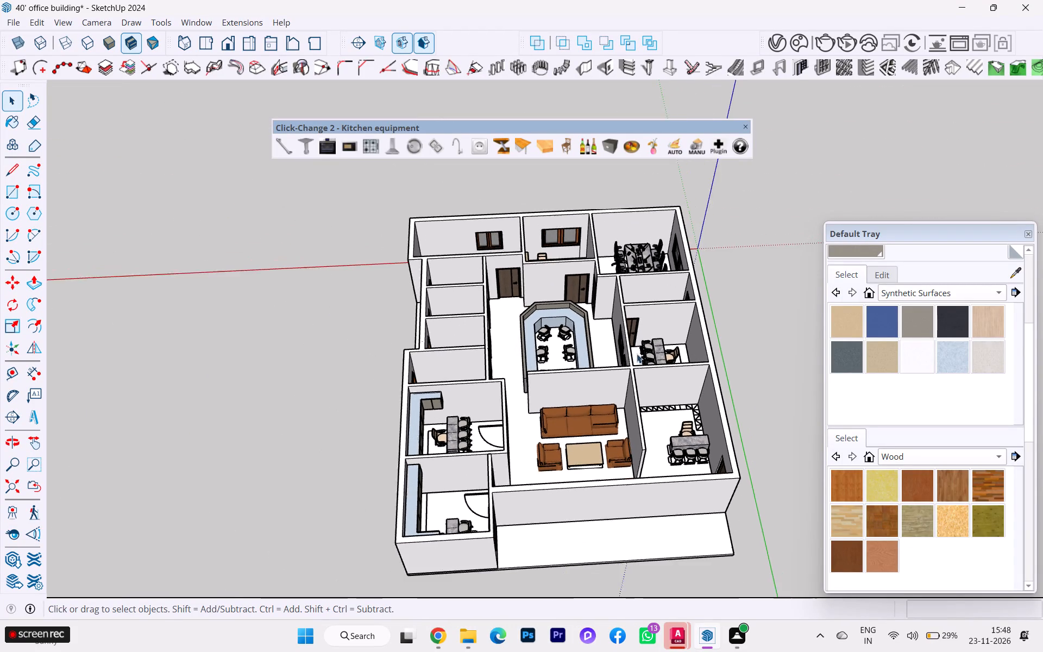
middle_click_drag(632, 372, 618, 560)
scroll(629, 484, "up", 5)
scroll(634, 474, "down", 2)
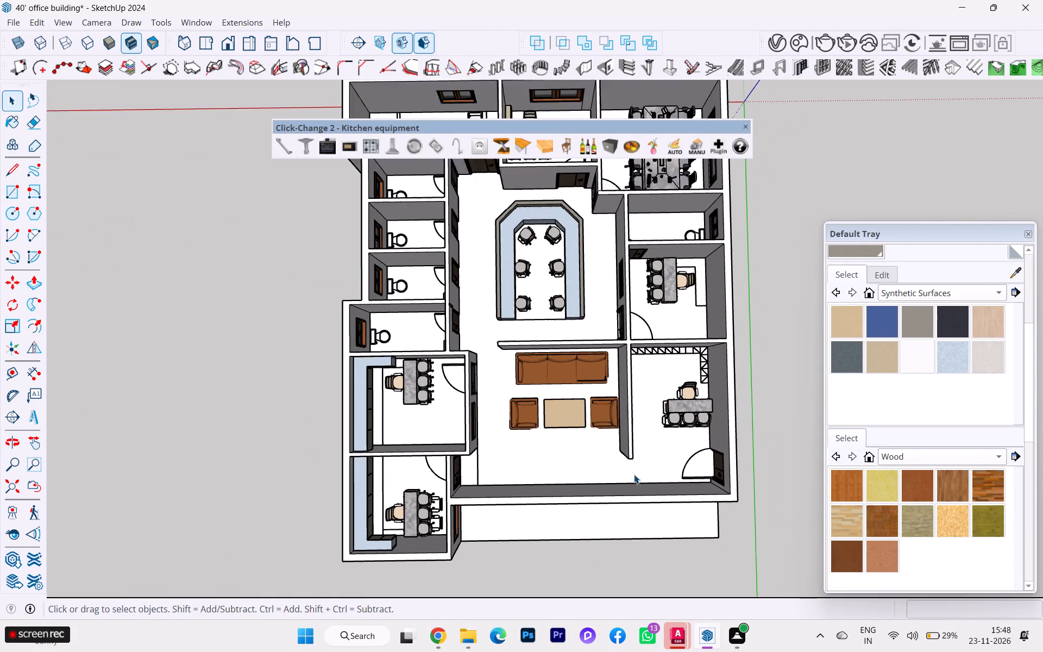
scroll(634, 474, "down", 4)
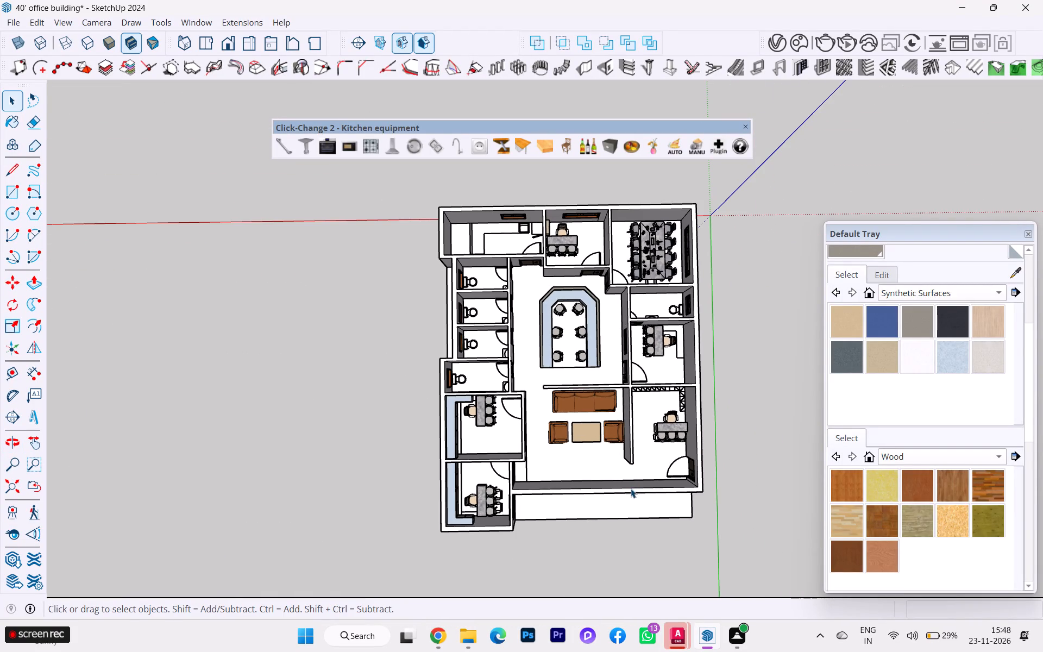
scroll(698, 421, "up", 1)
scroll(701, 419, "down", 1)
scroll(702, 418, "up", 3)
scroll(699, 419, "down", 1)
scroll(699, 420, "up", 2)
scroll(699, 420, "down", 1)
scroll(699, 420, "up", 3)
Examine the remaining desk office, its cabinet outline and desk set from several angles.
middle_click_drag(671, 380, 648, 312)
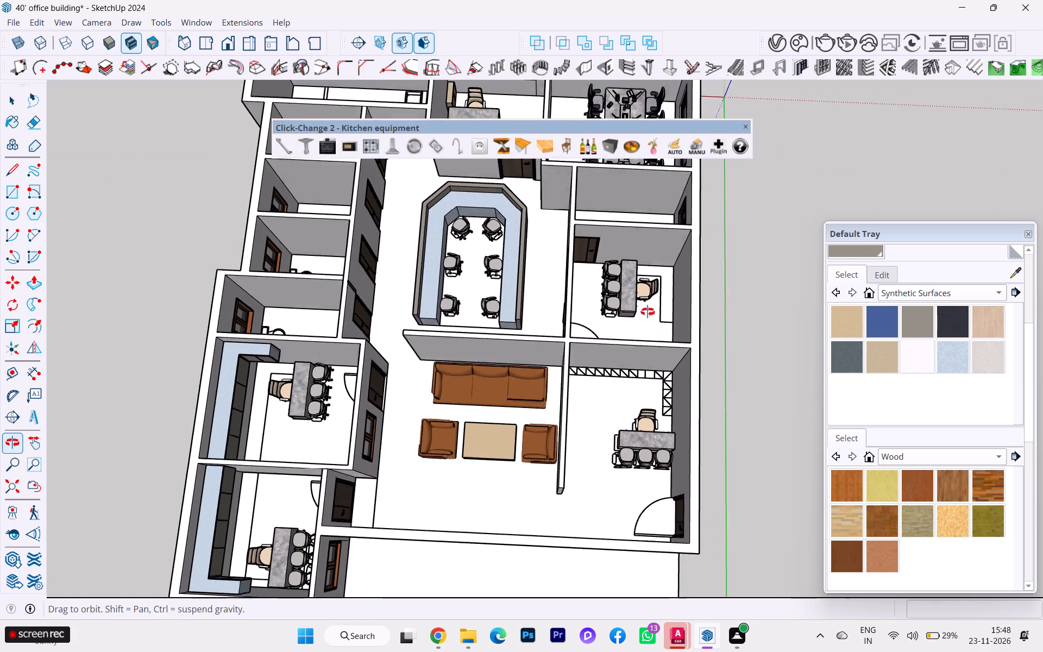
middle_click_drag(648, 312, 652, 269)
scroll(652, 270, "down", 1)
scroll(663, 414, "up", 4)
middle_click_drag(686, 473, 698, 470)
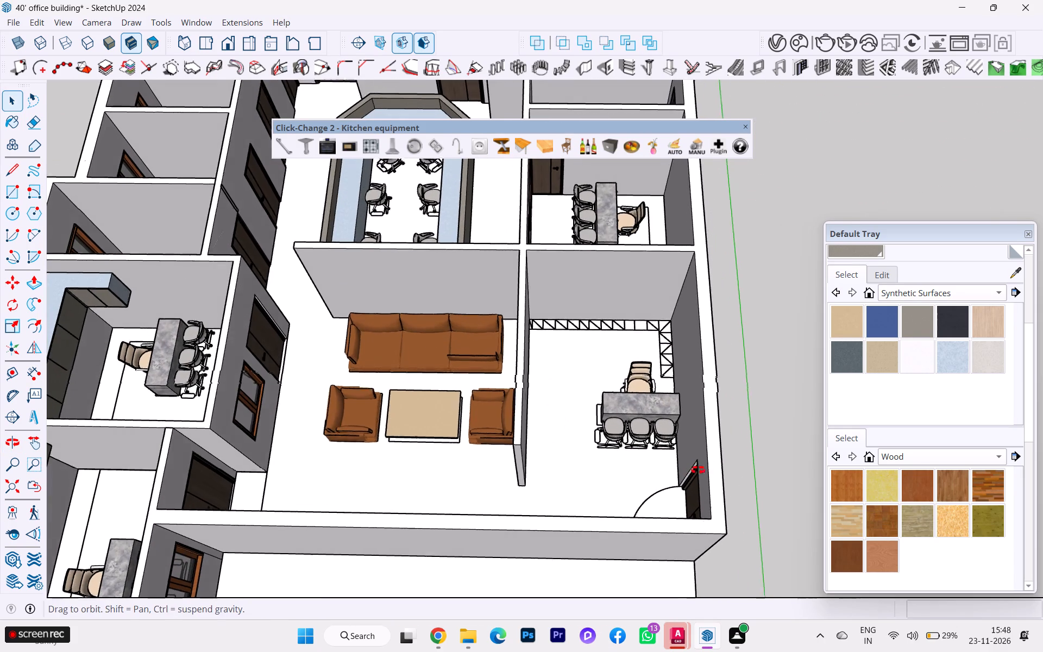
middle_click_drag(698, 470, 769, 428)
scroll(689, 377, "up", 15)
scroll(616, 379, "down", 1)
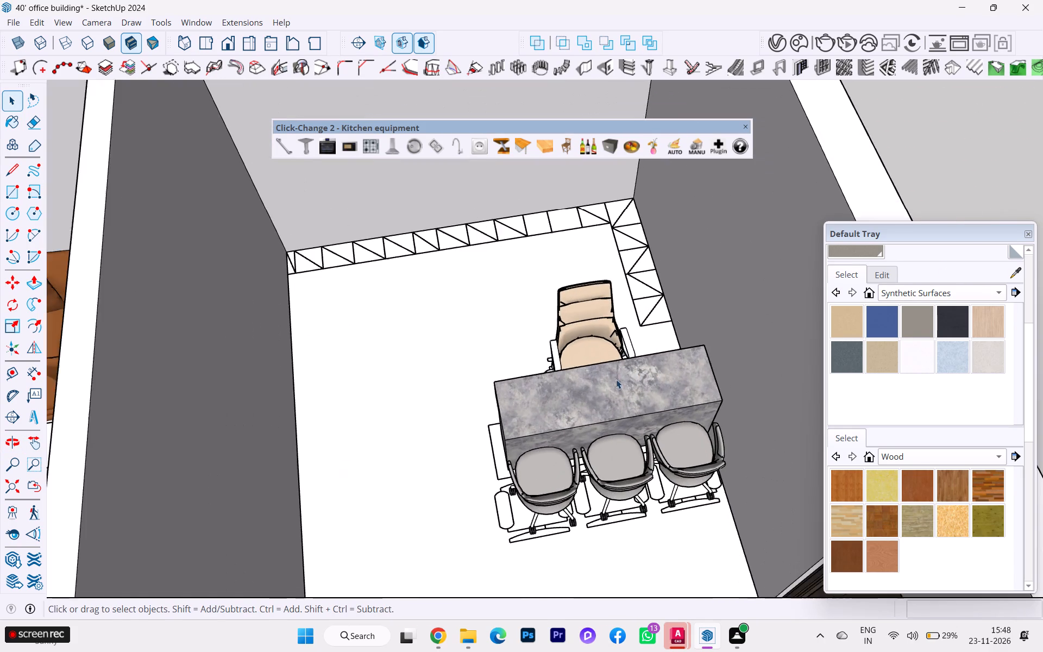
middle_click_drag(616, 379, 722, 338)
scroll(704, 340, "up", 3)
scroll(663, 361, "up", 1)
scroll(645, 370, "down", 1)
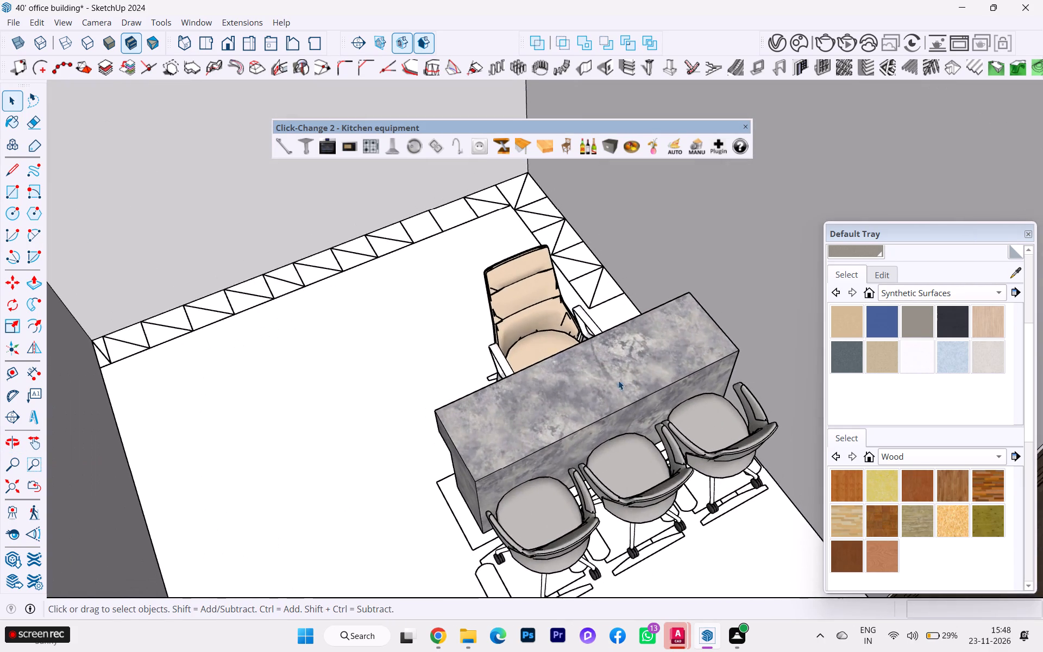
scroll(618, 380, "down", 2)
middle_click_drag(609, 384, 542, 362)
scroll(515, 371, "down", 2)
middle_click_drag(499, 365, 494, 361)
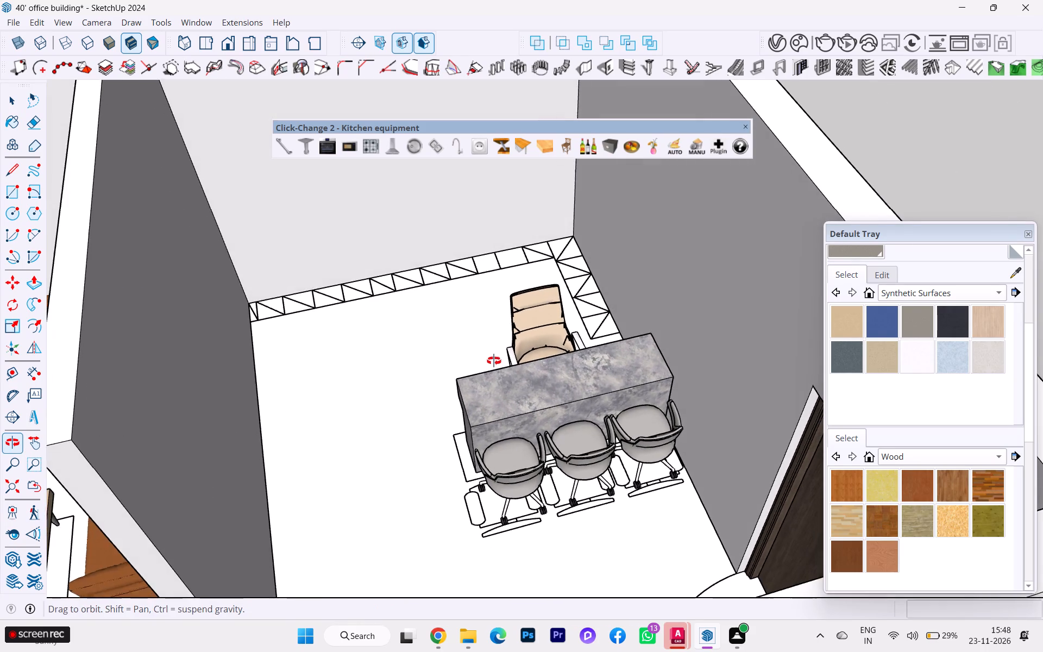
middle_click_drag(494, 361, 456, 348)
scroll(455, 390, "down", 6)
scroll(458, 403, "up", 1)
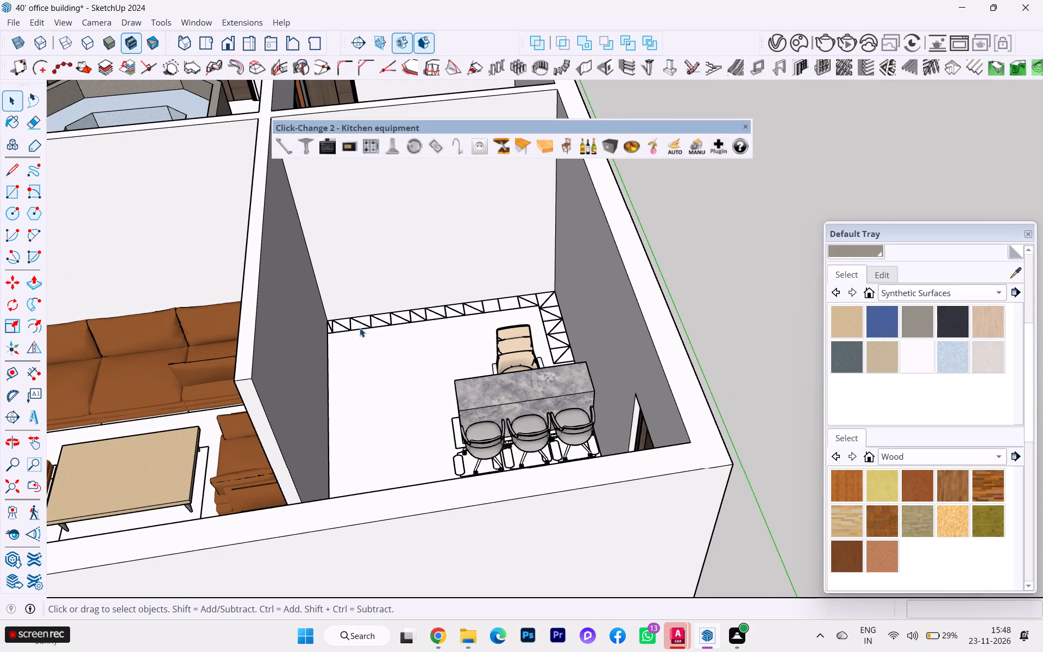
Draw a rectangle about 9' 1 9/16" by 9 1/8" over the cabinet outline along the desk office's back wall.
scroll(340, 300, "up", 5)
key("r")
scroll(327, 330, "up", 3)
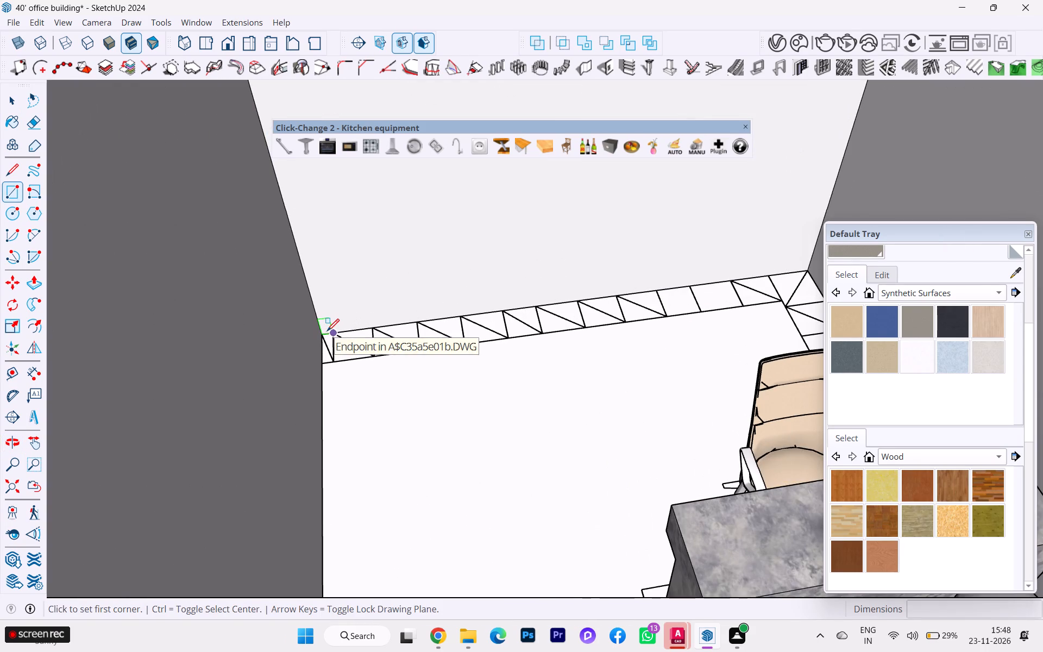
left_click(323, 334)
scroll(426, 351, "down", 2)
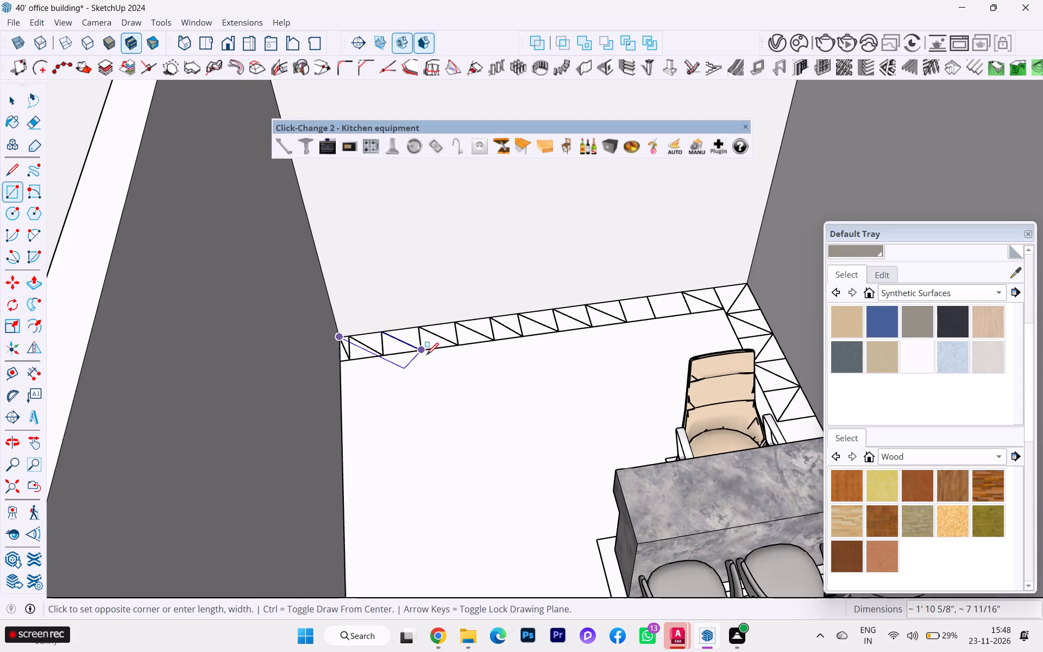
scroll(404, 358, "down", 3)
scroll(618, 341, "up", 4)
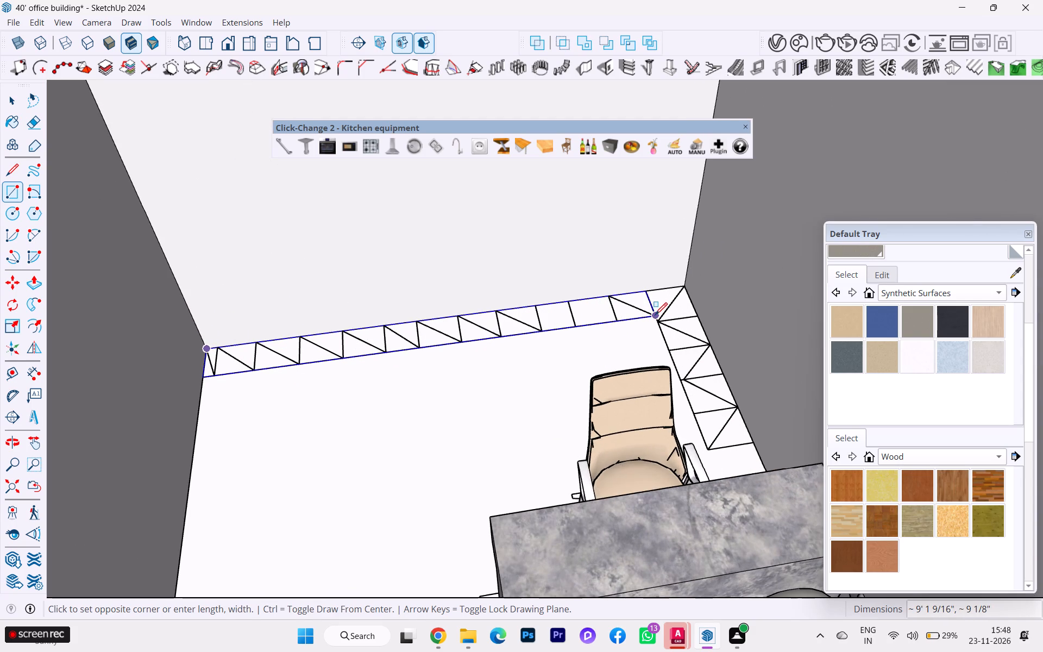
left_click(655, 315)
Push/Pull the back-wall cabinet rectangle up to a height of 7'.
left_click(20, 109)
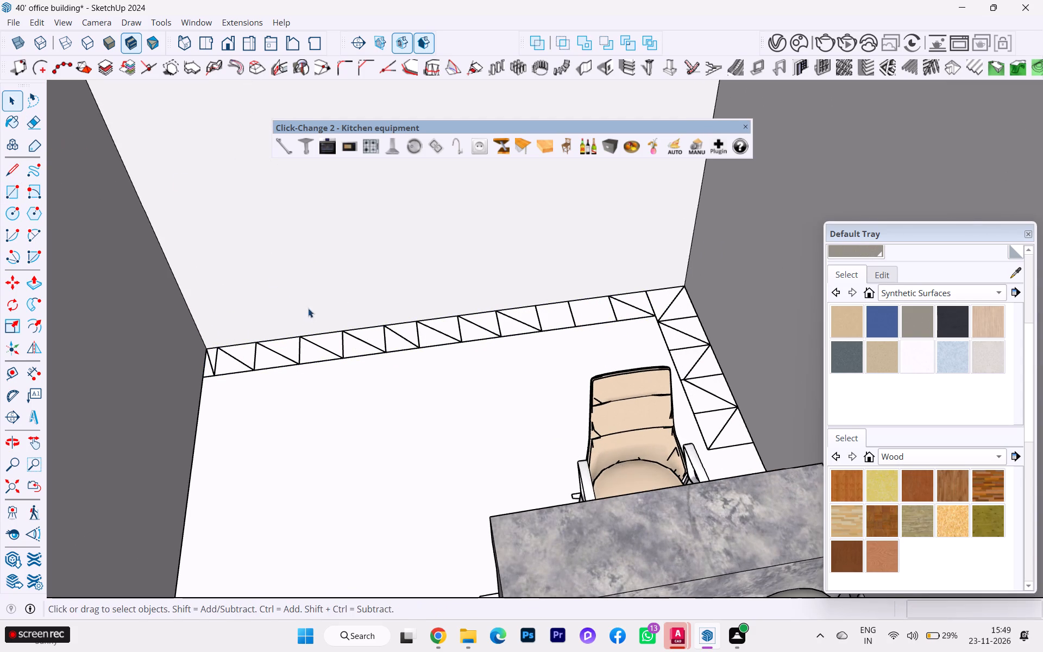
left_click(313, 346)
key("p")
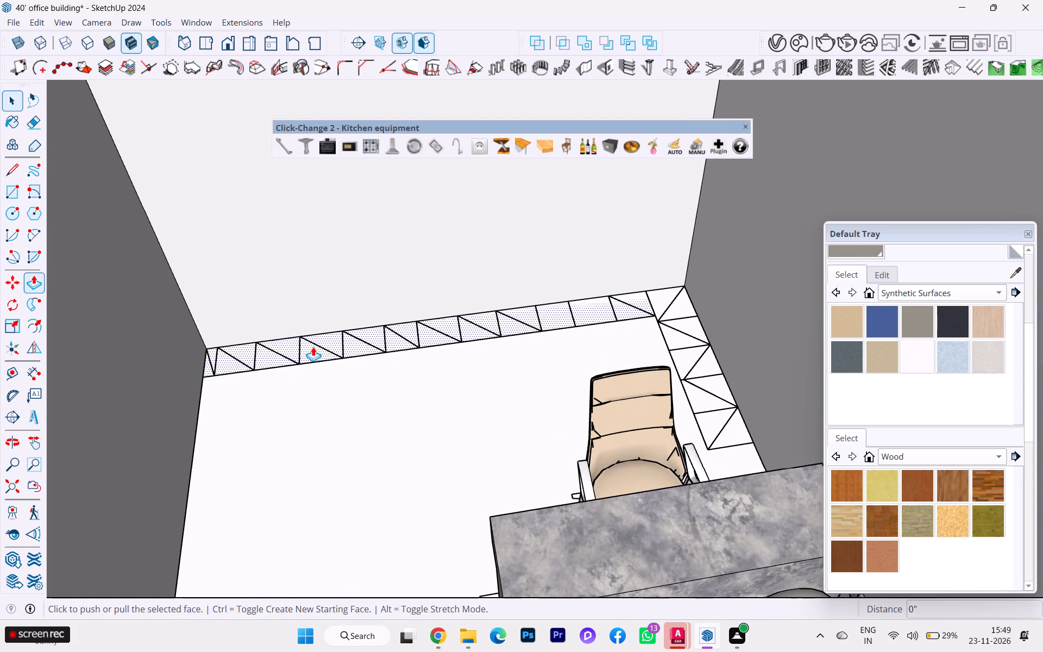
left_click(313, 347)
scroll(297, 277, "down", 4)
scroll(297, 277, "up", 1)
scroll(297, 277, "down", 7)
scroll(293, 300, "up", 5)
scroll(293, 301, "down", 2)
scroll(288, 274, "up", 1)
scroll(288, 274, "down", 5)
scroll(288, 274, "up", 1)
scroll(288, 274, "down", 1)
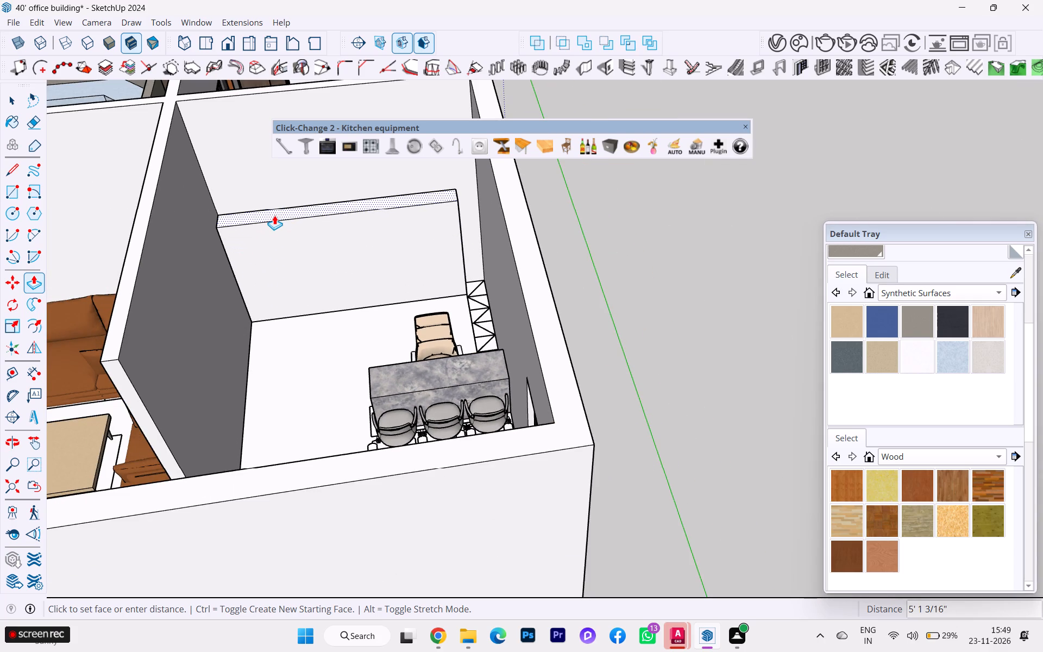
type("7'")
key("Return")
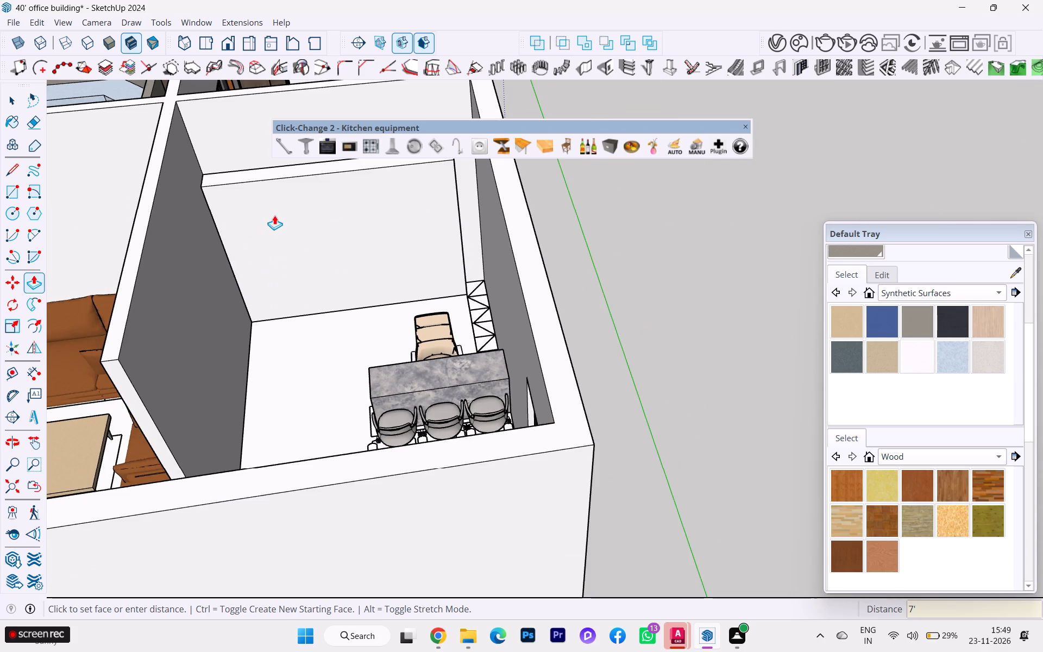
Pull the back-wall cabinet's end face about 10 7/16" to meet the side wall.
scroll(379, 207, "up", 3)
scroll(457, 185, "down", 2)
middle_click_drag(403, 206, 287, 297)
scroll(287, 298, "up", 1)
scroll(286, 298, "down", 4)
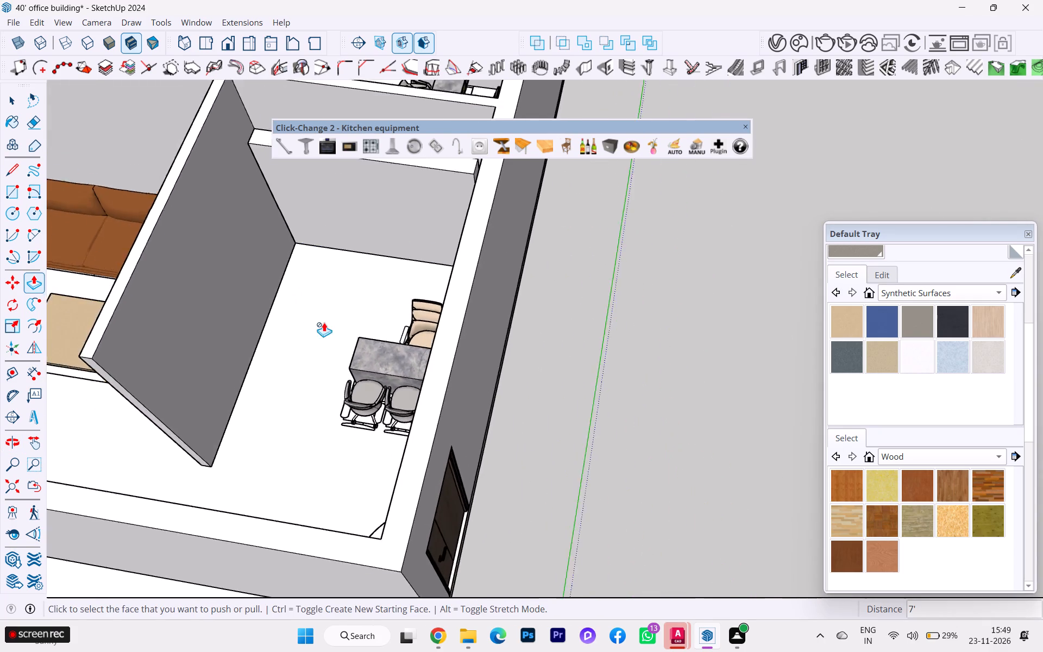
scroll(393, 243, "up", 5)
scroll(542, 188, "up", 4)
scroll(507, 168, "down", 1)
scroll(507, 168, "up", 3)
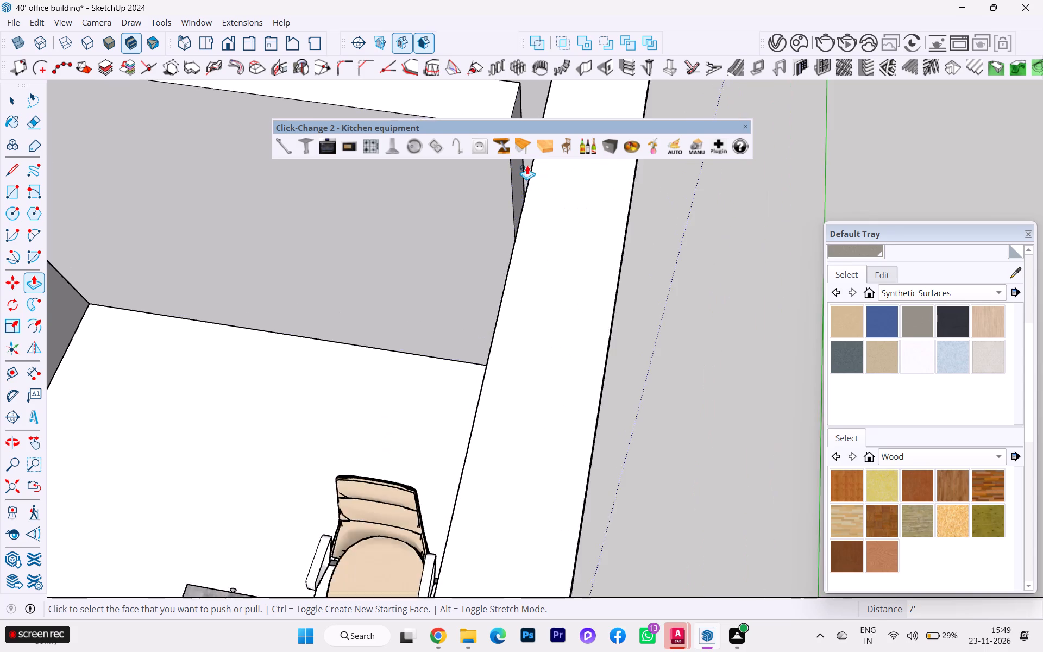
scroll(527, 165, "up", 1)
left_click(517, 174)
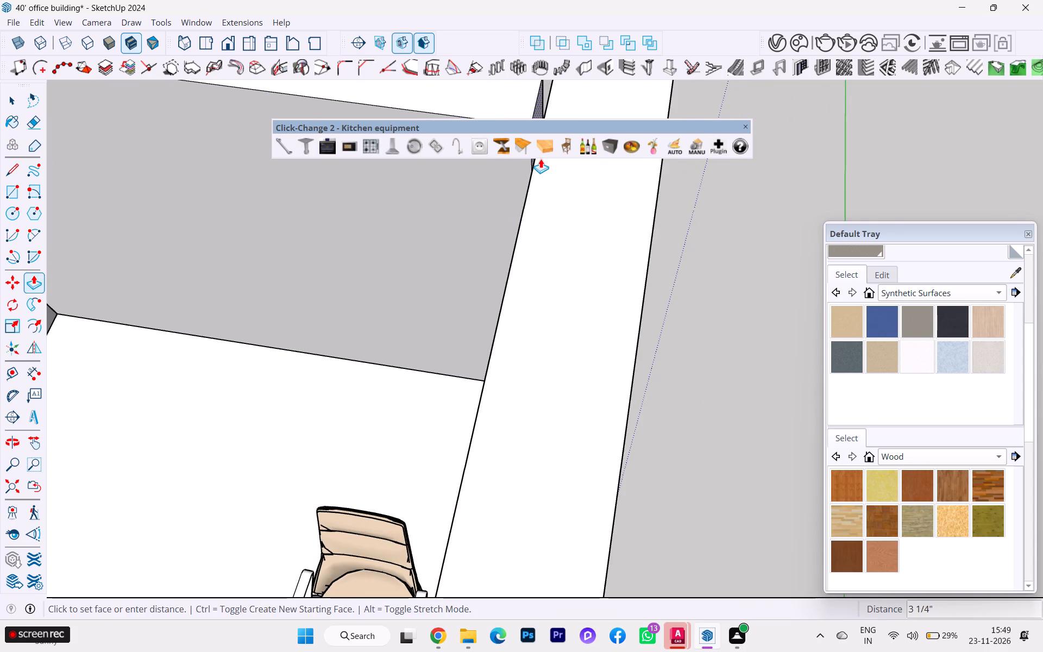
scroll(523, 214, "down", 2)
middle_click_drag(524, 217, 768, 186)
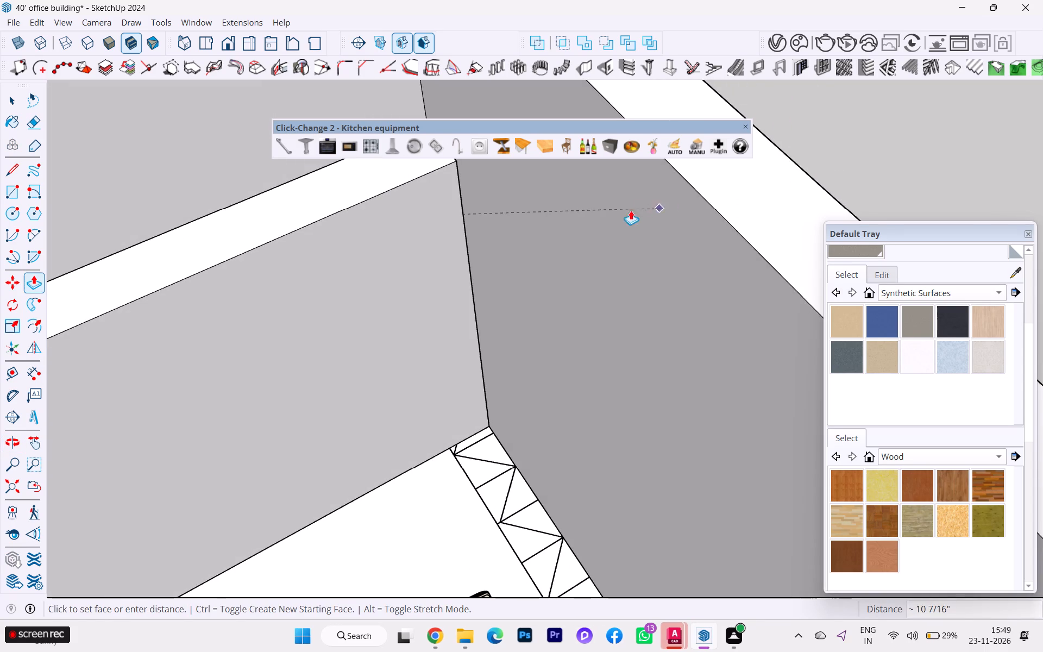
left_click(613, 211)
scroll(451, 233, "down", 2)
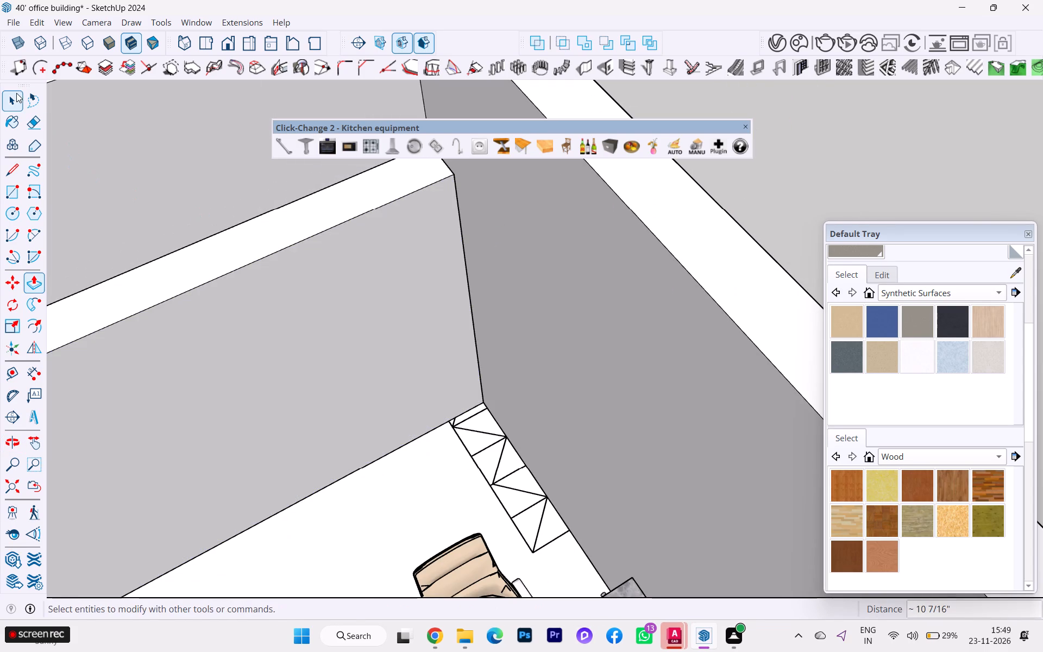
Copy the cabinet's vertical corner edge about 10 5/8" along its front face, away from the side wall.
left_click(15, 93)
left_click(460, 217)
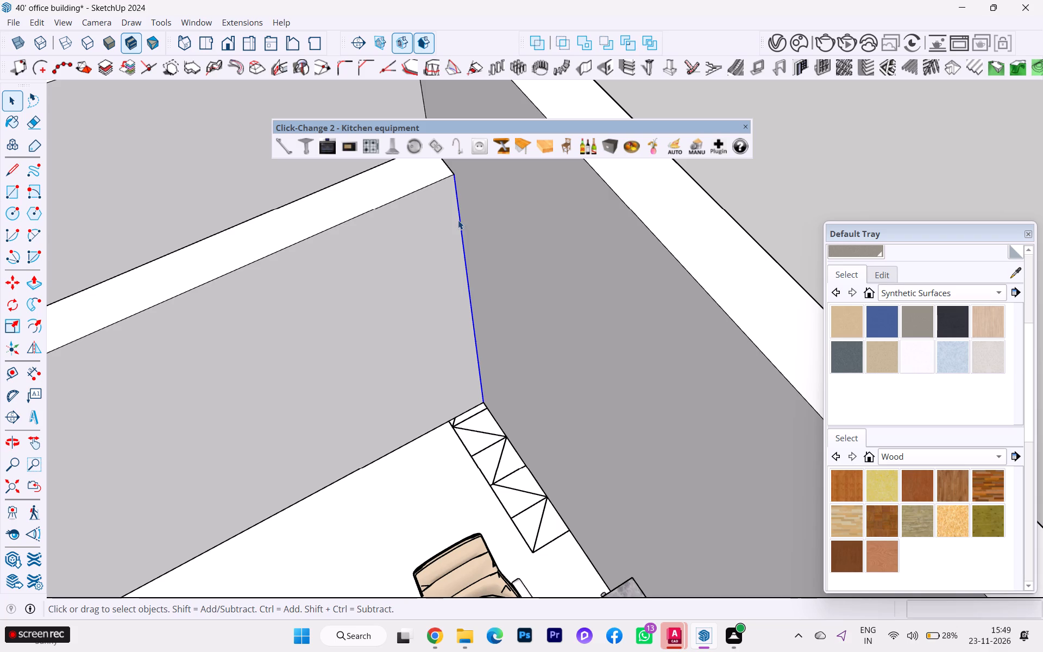
key("m")
key("Return")
left_click(470, 278)
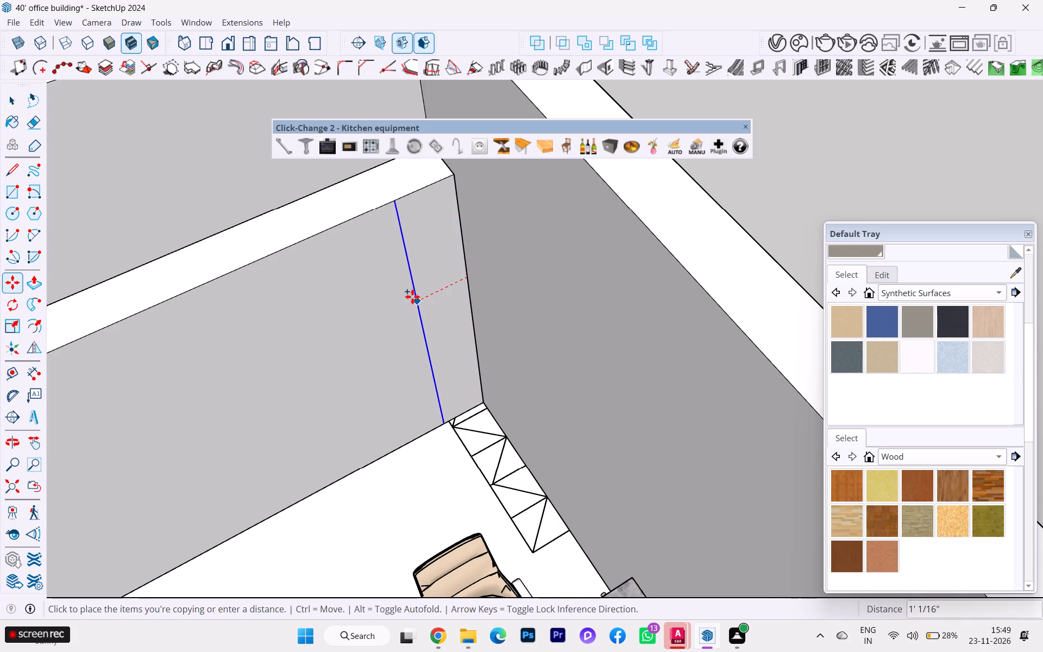
left_click(424, 304)
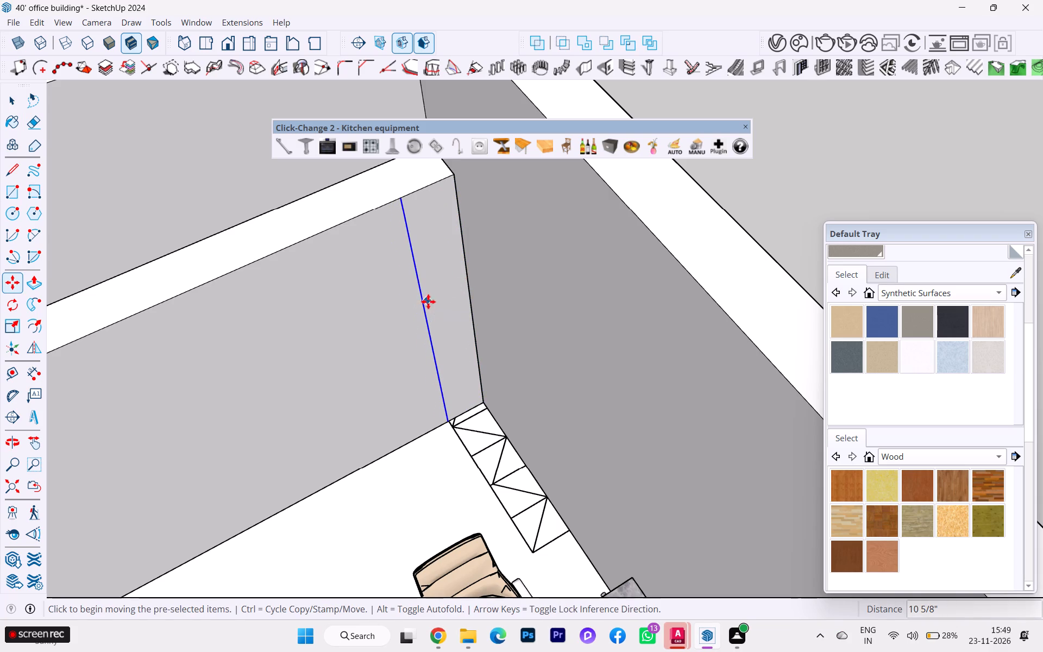
Shift the copied vertical edge about 3/16" so it meets the inner corner of the side-wall cabinet outline.
scroll(470, 319, "up", 2)
scroll(429, 449, "down", 1)
scroll(429, 448, "up", 1)
scroll(429, 448, "down", 2)
scroll(429, 448, "up", 1)
scroll(429, 447, "down", 1)
scroll(429, 447, "up", 2)
scroll(439, 441, "down", 2)
scroll(439, 441, "up", 20)
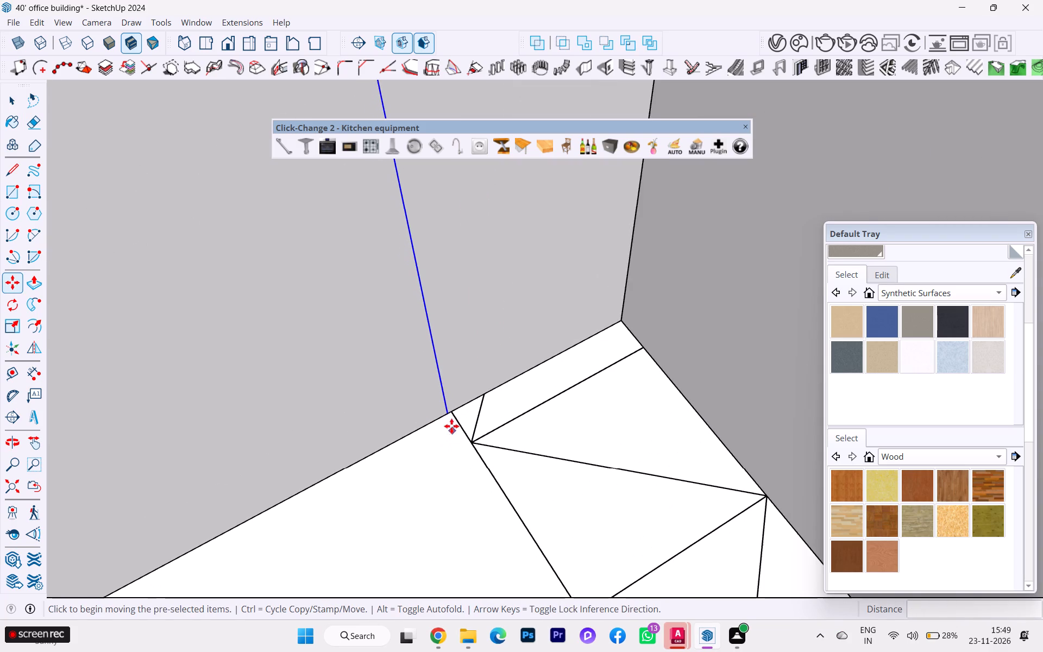
left_click(449, 413)
left_click(454, 410)
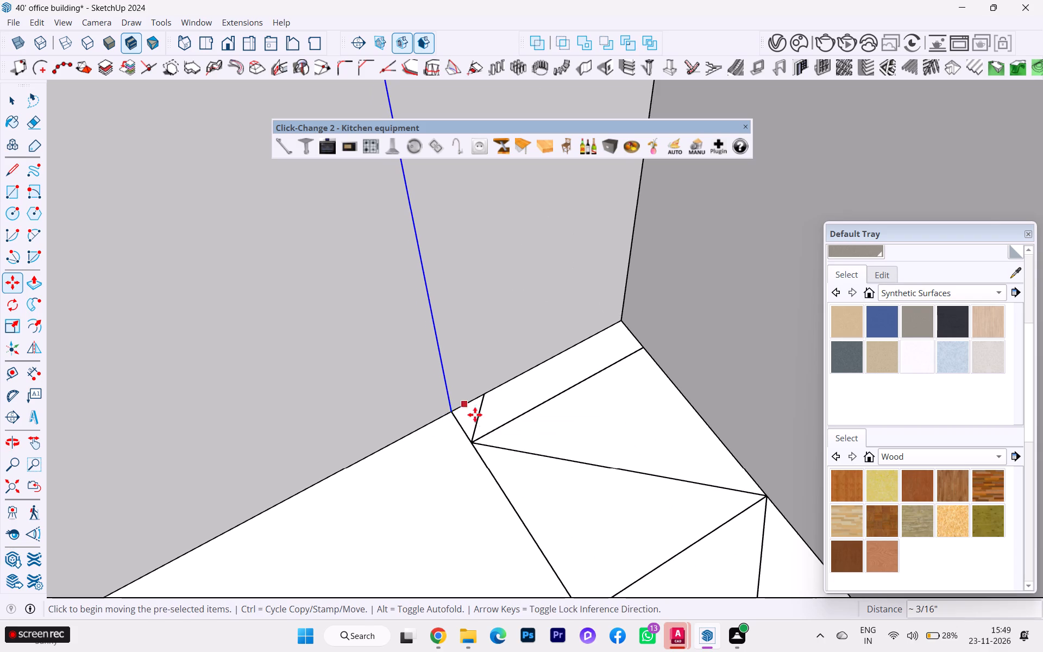
Pull the narrow front strip out along the side wall to the outline's end, adding a final 6 3/8" extension.
scroll(475, 414, "down", 13)
scroll(458, 396, "up", 3)
left_click(3, 96)
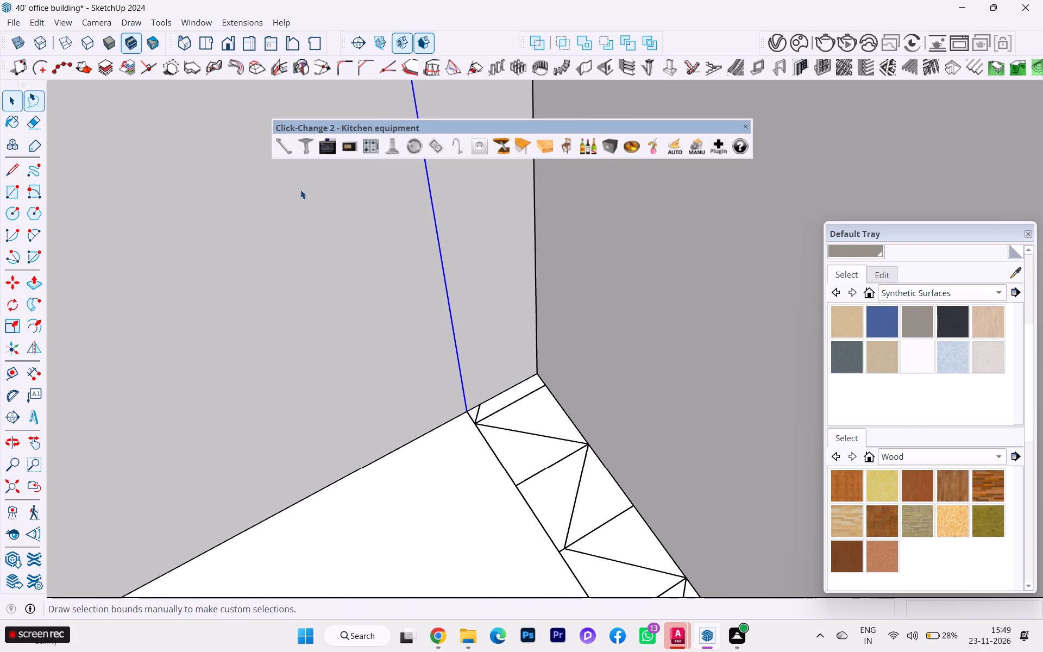
left_click(487, 244)
key("p")
left_click(487, 245)
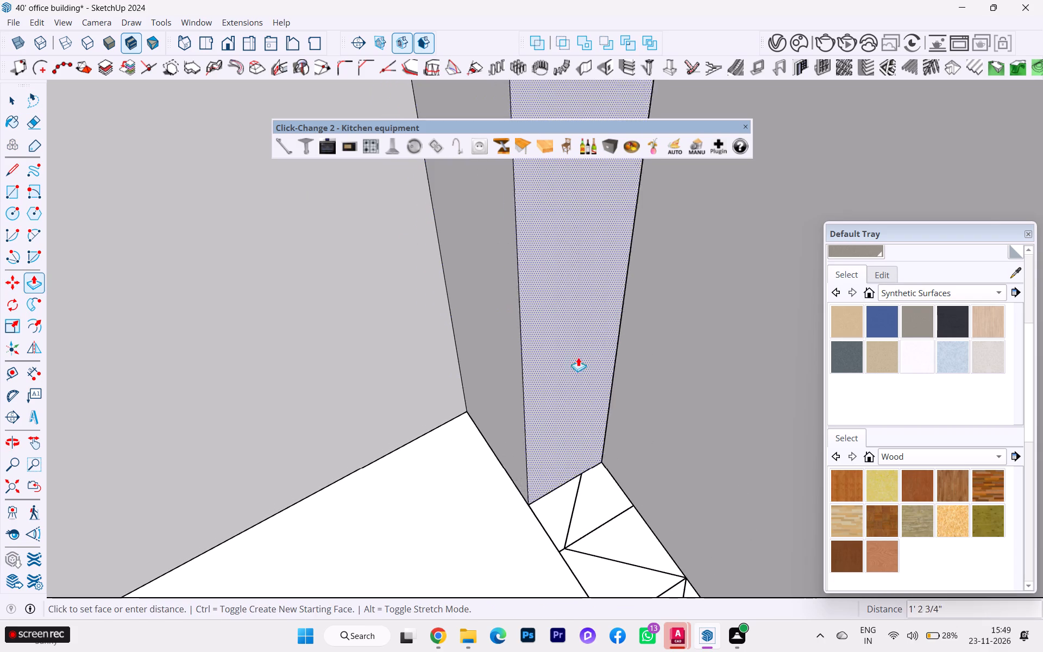
scroll(498, 287, "down", 1)
scroll(497, 286, "up", 3)
scroll(497, 286, "down", 5)
scroll(448, 244, "down", 3)
scroll(447, 244, "up", 3)
scroll(447, 244, "down", 3)
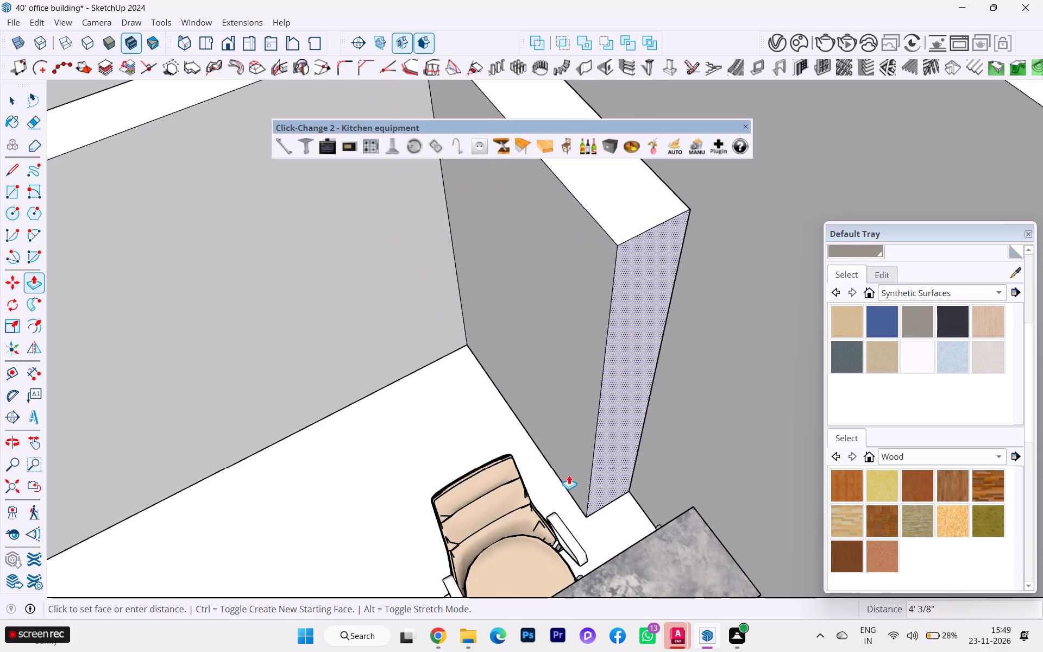
left_click(535, 412)
scroll(582, 464, "up", 2)
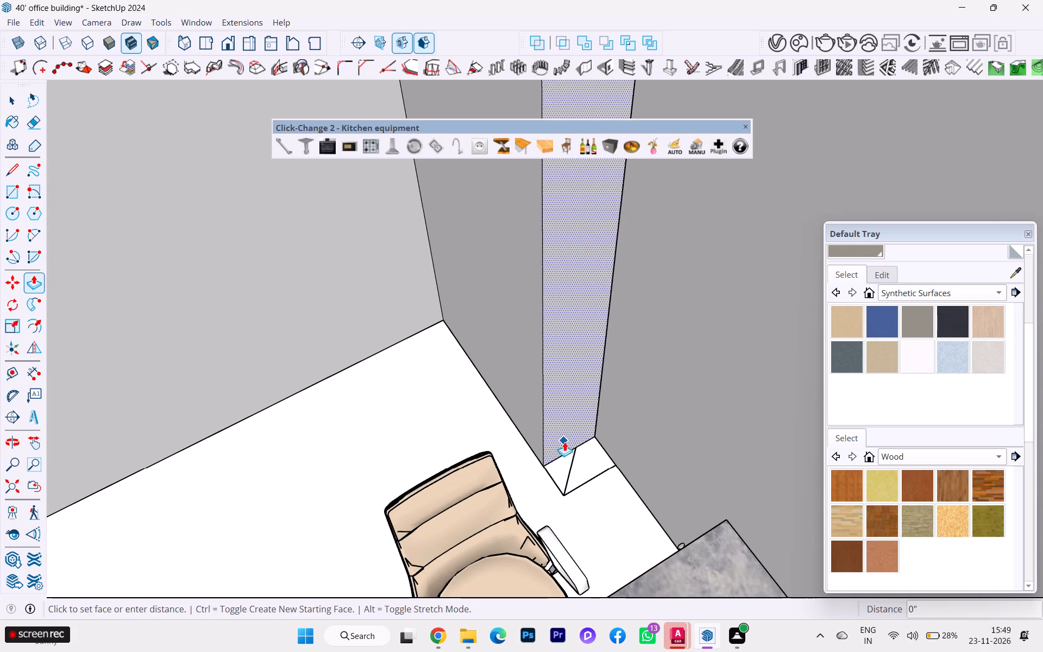
left_click(564, 442)
left_click(584, 474)
Offset the outline of the back-wall cabinet's large front face inward by about 7/8".
scroll(632, 438, "down", 2)
scroll(632, 438, "up", 2)
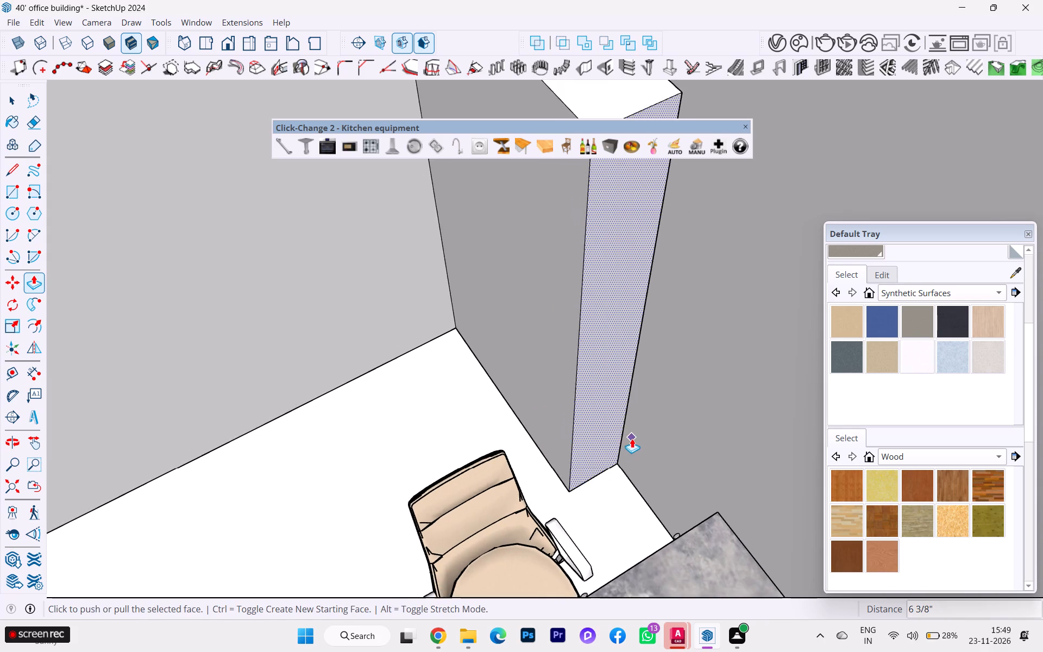
scroll(632, 438, "down", 4)
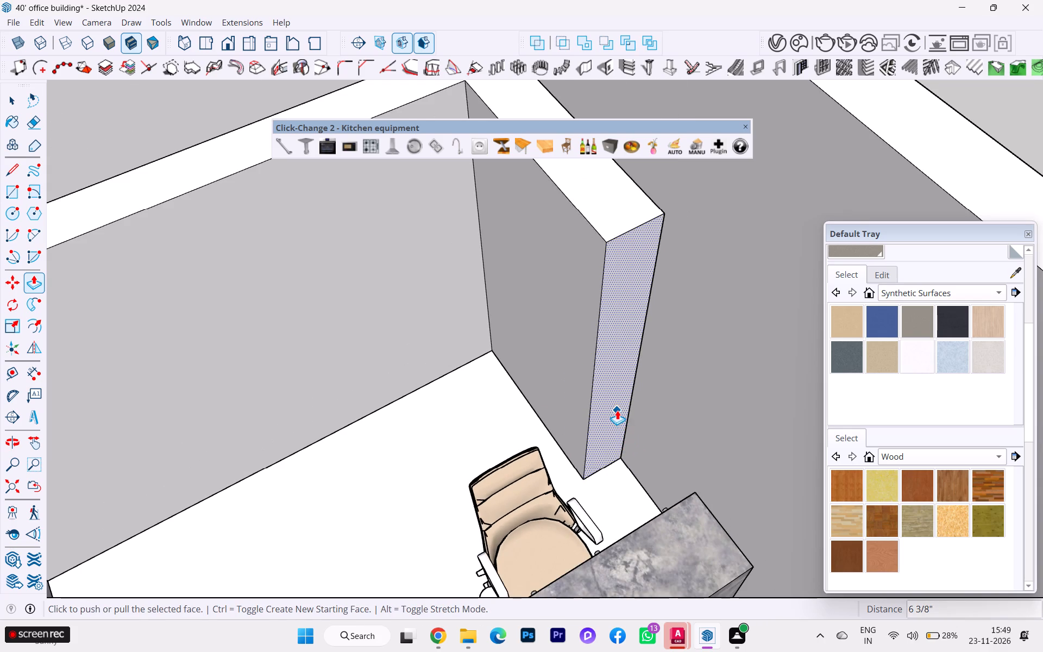
scroll(617, 410, "down", 2)
scroll(617, 410, "up", 2)
scroll(617, 410, "down", 4)
scroll(574, 399, "down", 2)
scroll(570, 397, "up", 3)
scroll(567, 394, "down", 1)
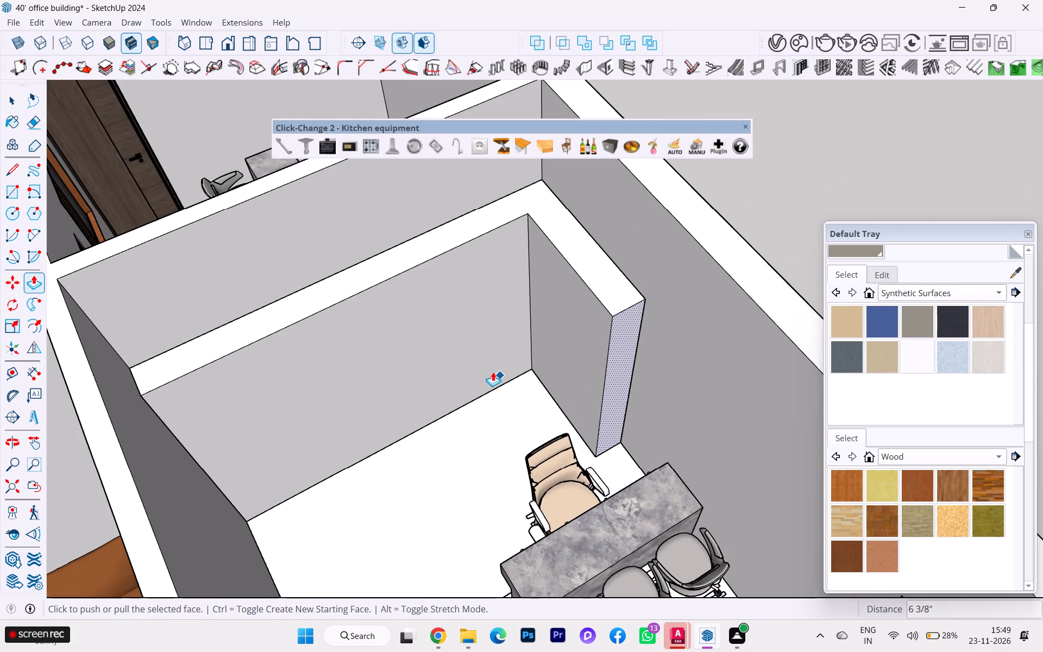
middle_click_drag(485, 366, 385, 308)
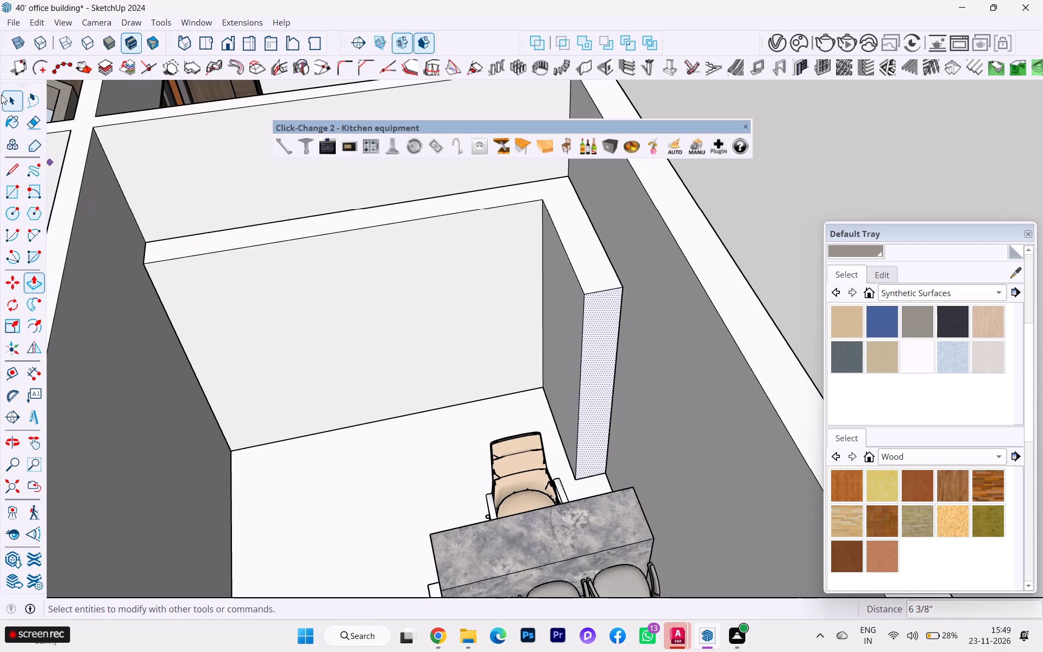
left_click(4, 99)
left_click(202, 328)
middle_click_drag(216, 327, 253, 310)
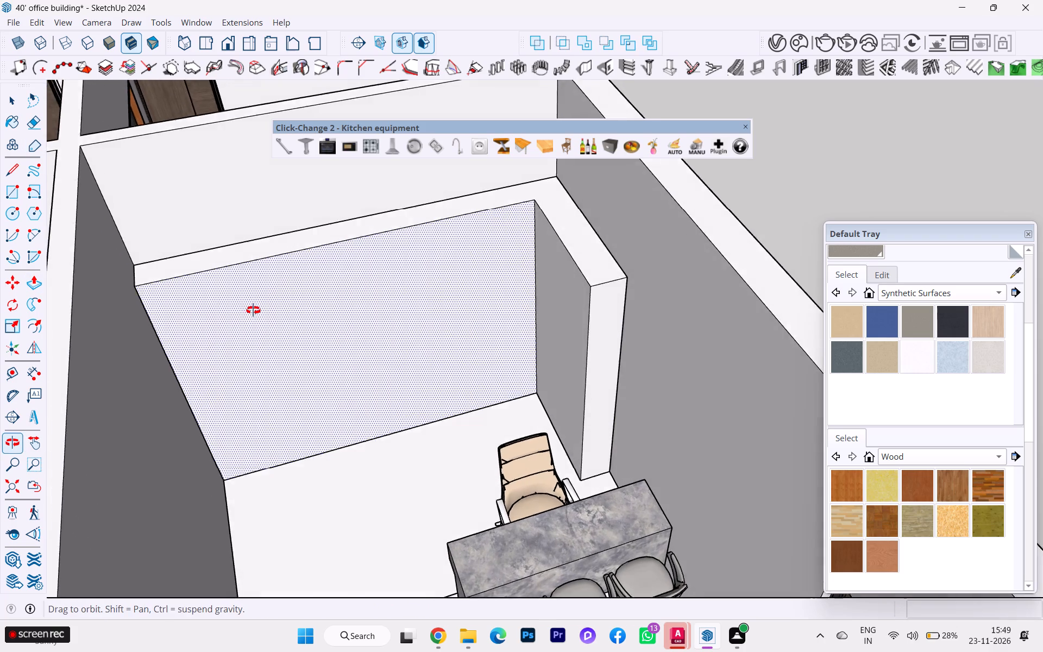
middle_click_drag(253, 310, 259, 297)
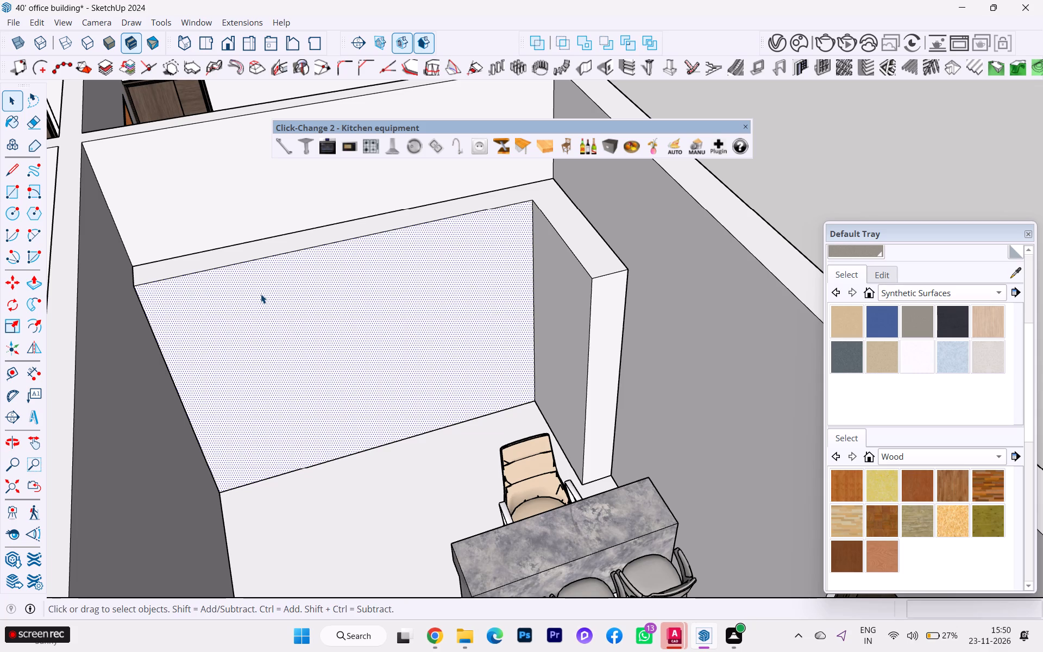
scroll(265, 292, "up", 3)
scroll(325, 289, "up", 2)
scroll(332, 290, "down", 1)
scroll(332, 290, "up", 1)
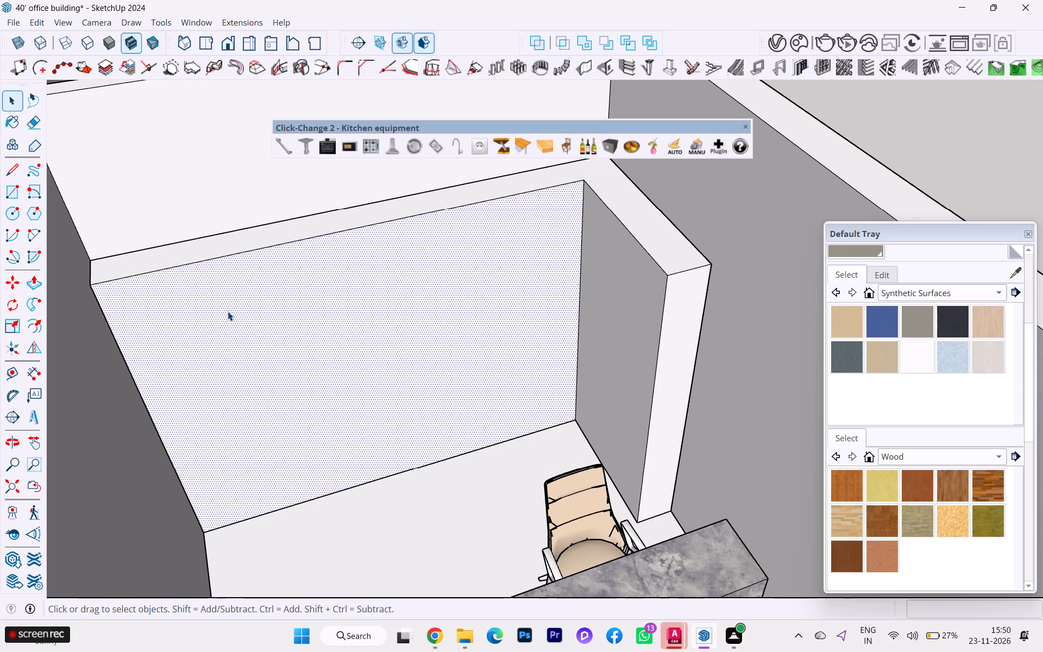
left_click(117, 331)
left_click(116, 337)
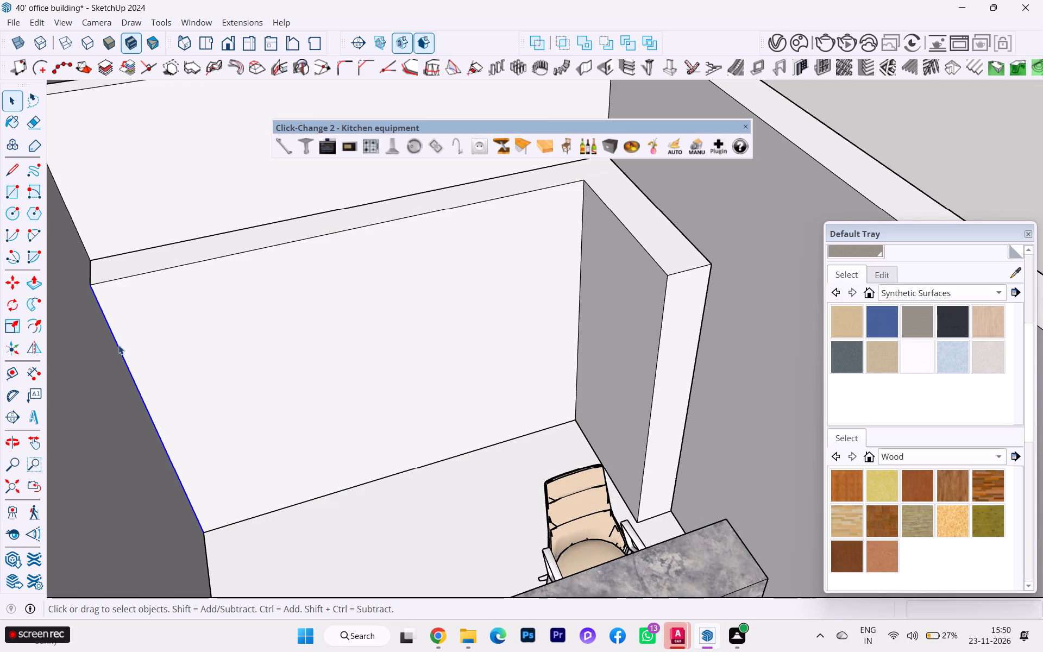
key("b")
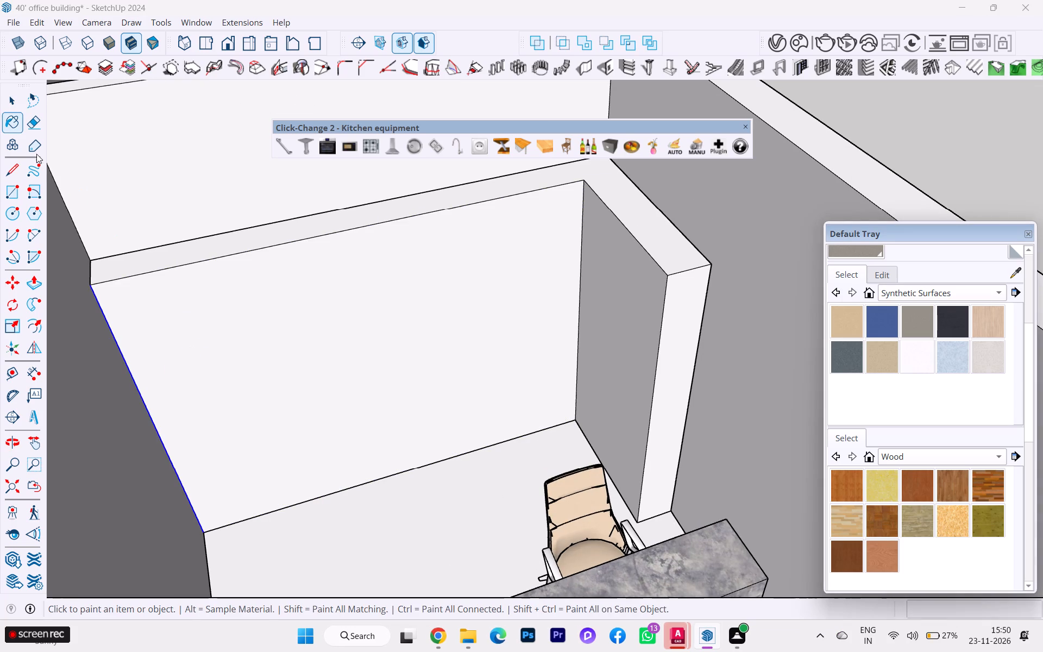
left_click(11, 106)
left_click(233, 361)
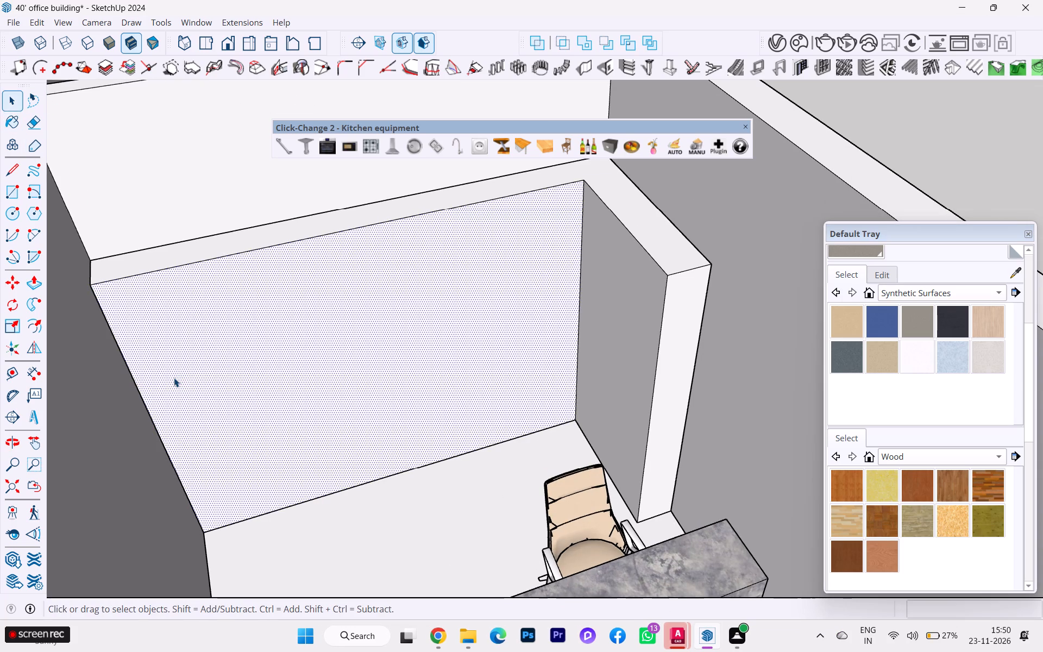
key("f")
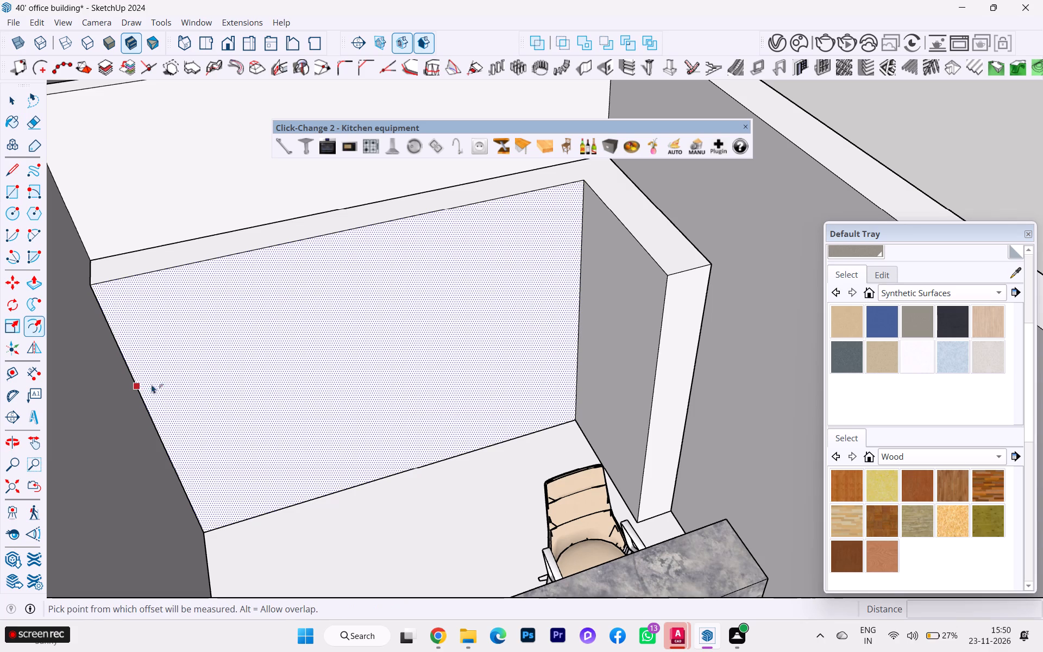
left_click(142, 385)
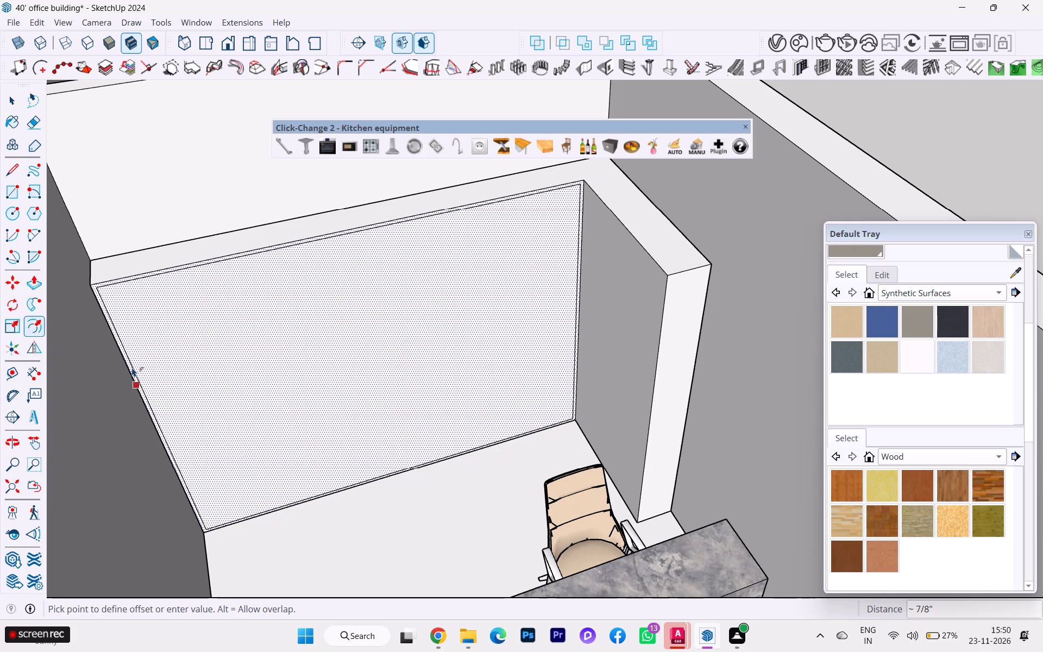
left_click(132, 367)
Push the back-wall cabinet's inner front panel back 8 9/16" to hollow out the cabinet.
left_click(21, 102)
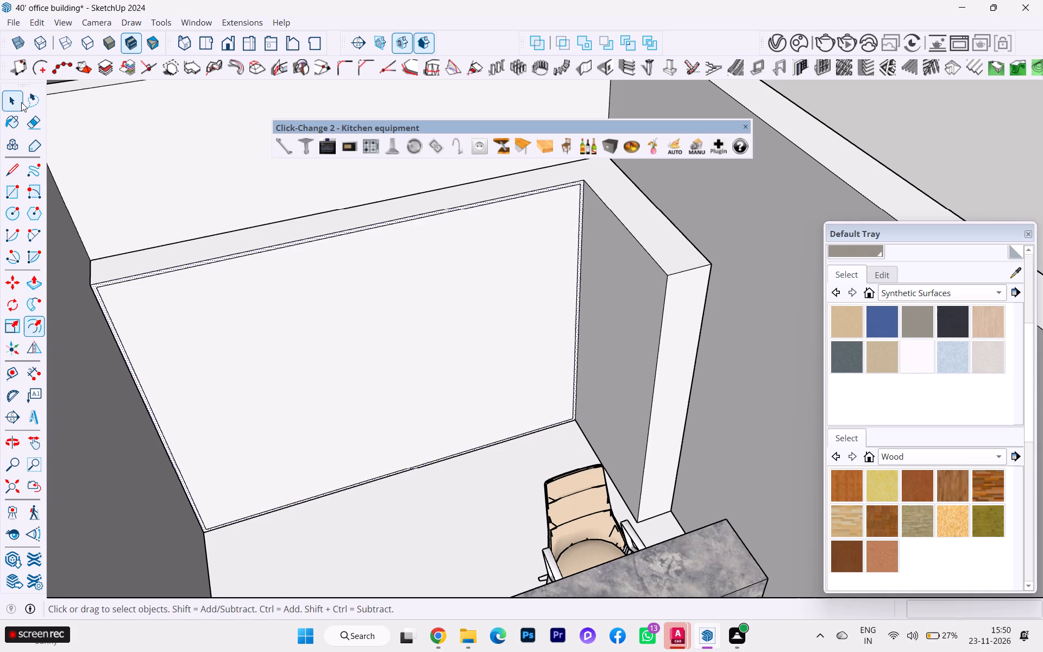
left_click(212, 325)
key("p")
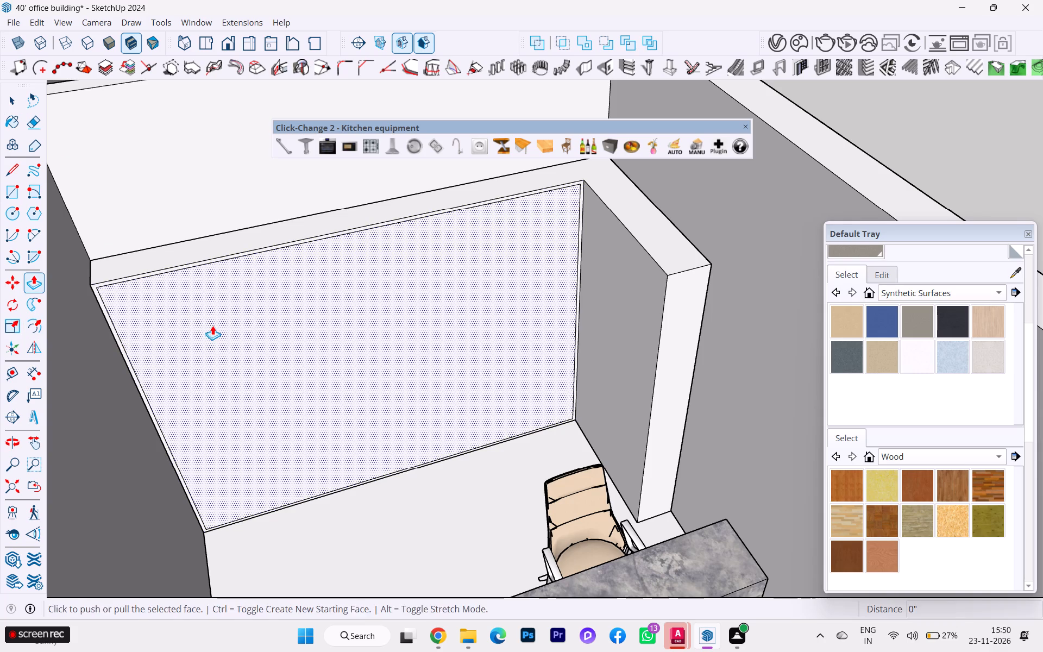
left_click(212, 325)
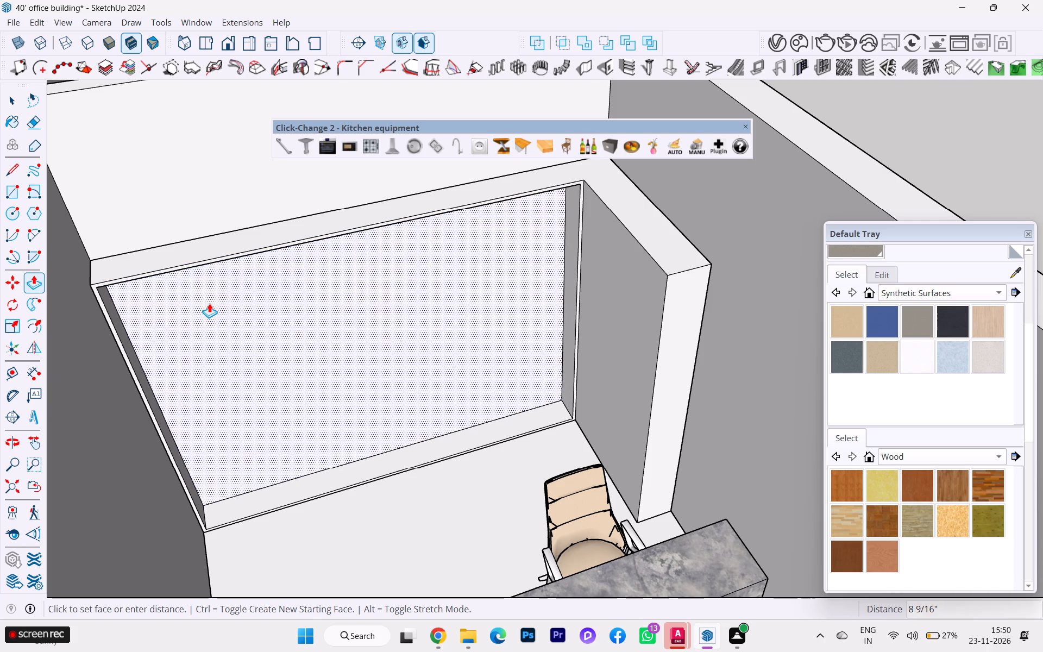
left_click(209, 303)
Offset the outline of the side-wall cabinet's front face inward by 0.75".
scroll(529, 336, "down", 1)
middle_click_drag(560, 337, 673, 334)
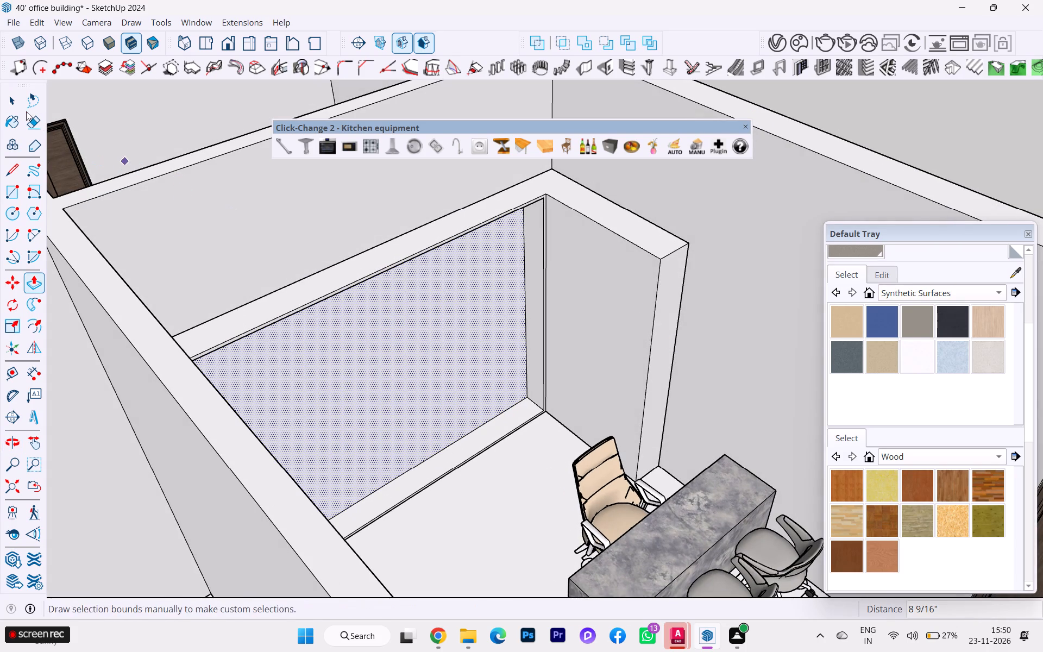
left_click(20, 102)
left_click(598, 294)
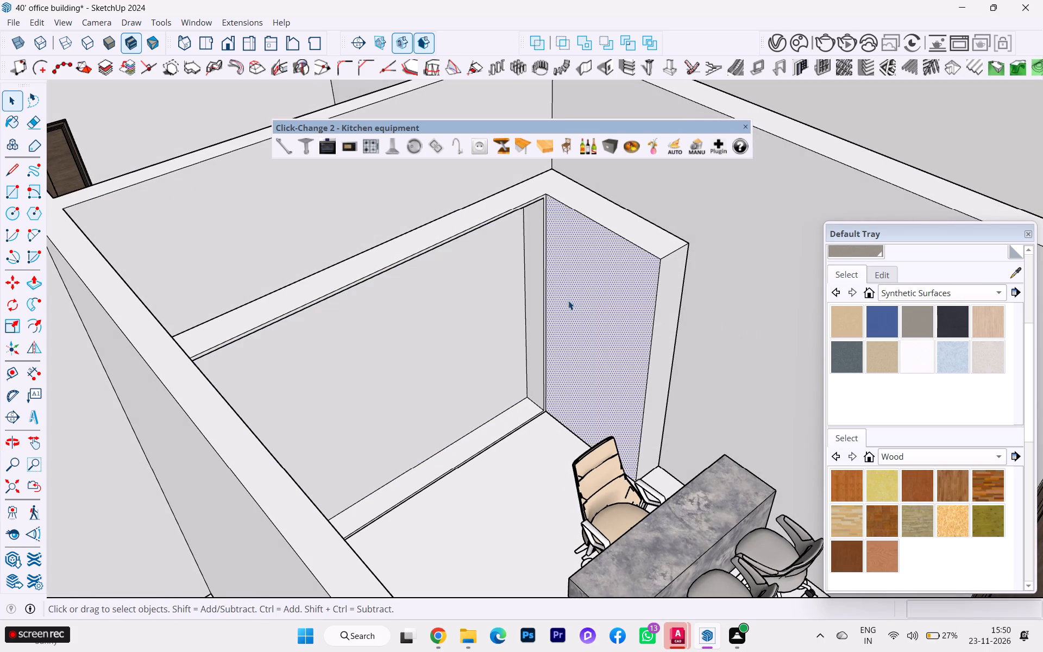
key("f")
left_click(552, 291)
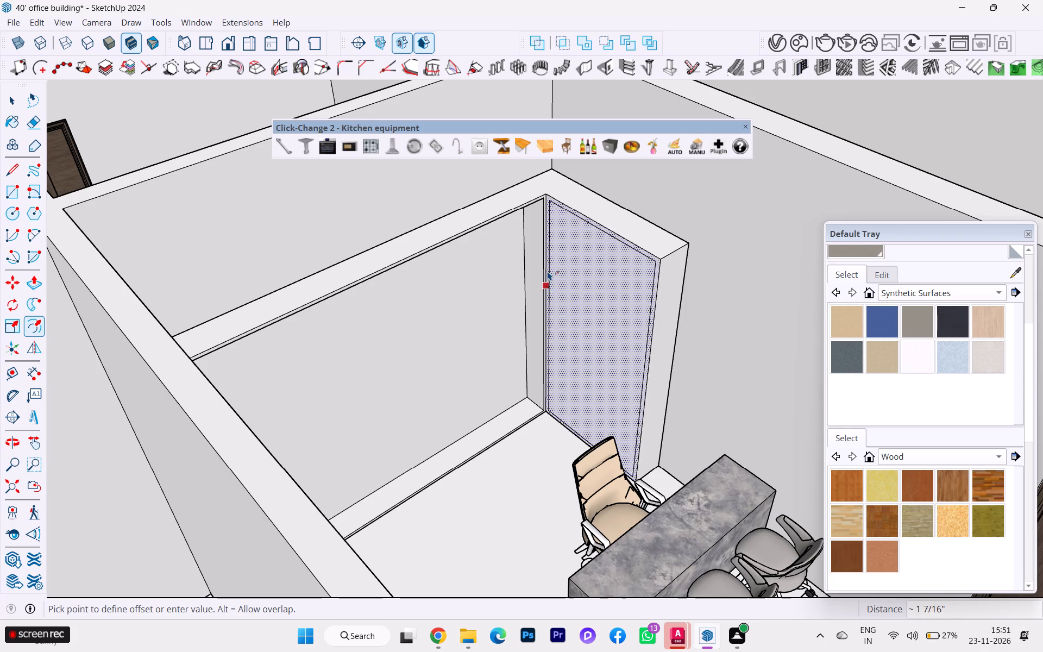
type(".75")
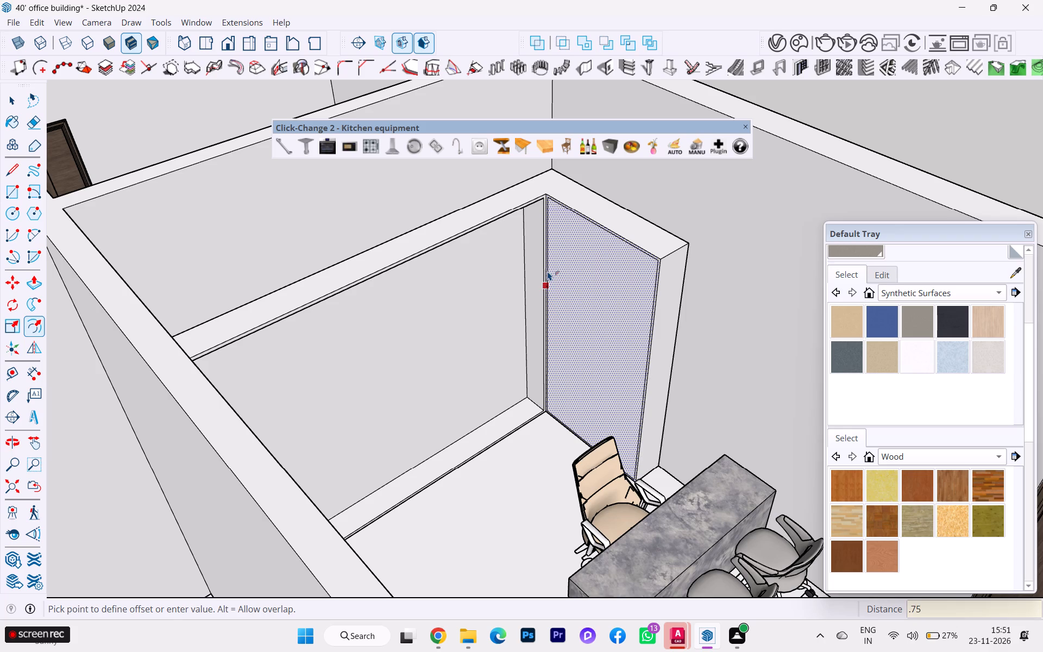
key("Return")
Push the side-wall cabinet's inner front panel back 9 11/16" to hollow out the cabinet.
scroll(551, 270, "up", 4)
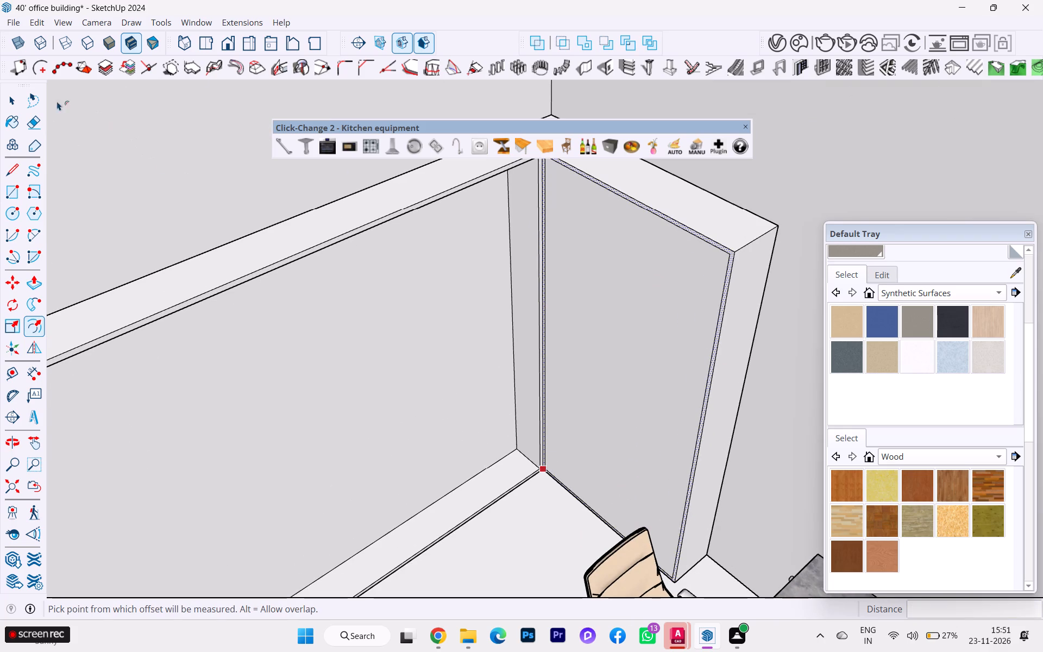
left_click(7, 101)
left_click(588, 231)
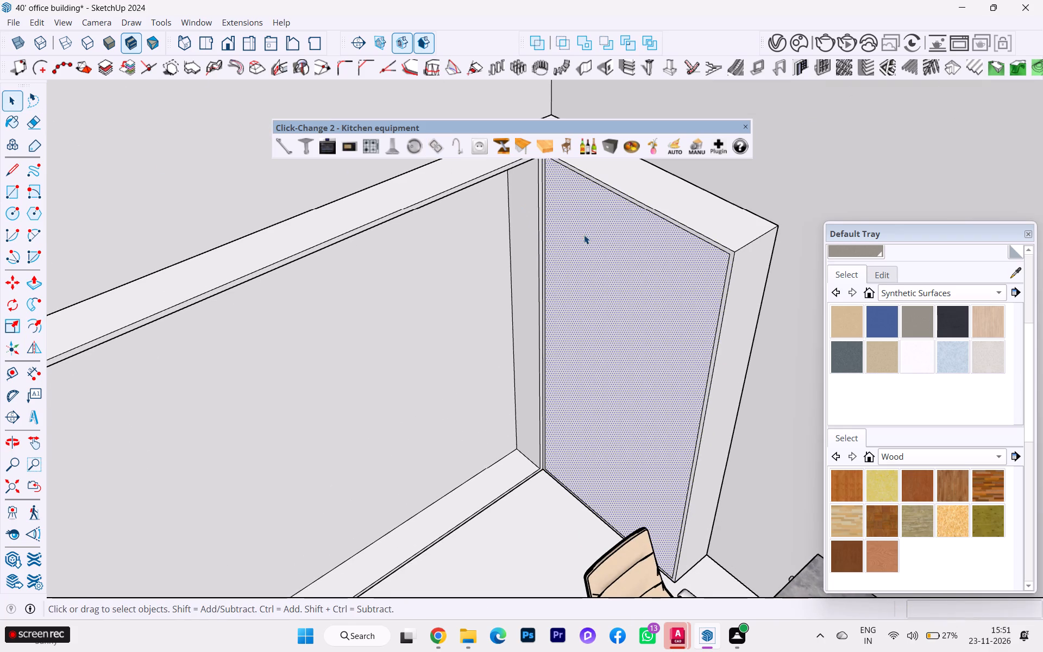
key("p")
left_click(584, 235)
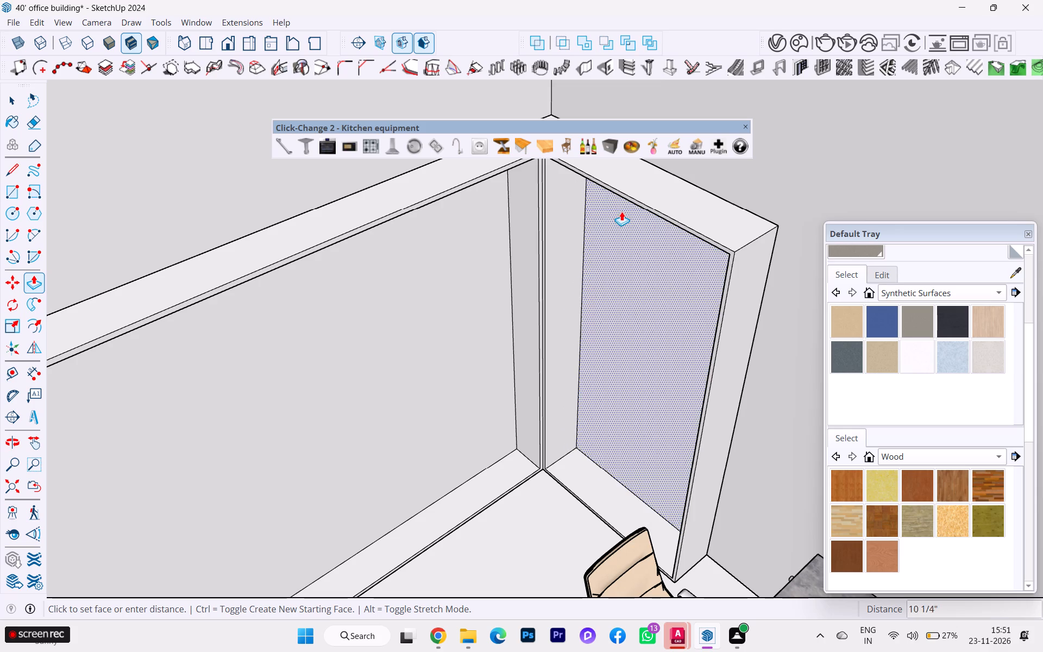
left_click(620, 211)
Push the side-wall recess's corner end face toward the back-wall recess by 3/4", plus a further 8 9/16" to its back.
scroll(574, 258, "up", 2)
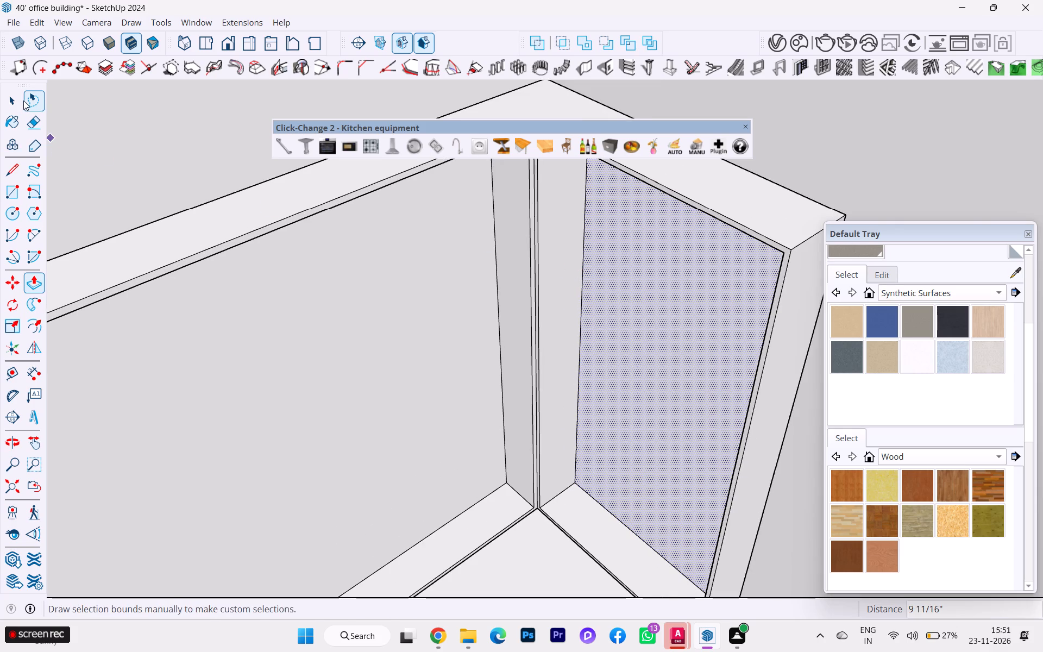
left_click(23, 101)
left_click(6, 103)
left_click(562, 253)
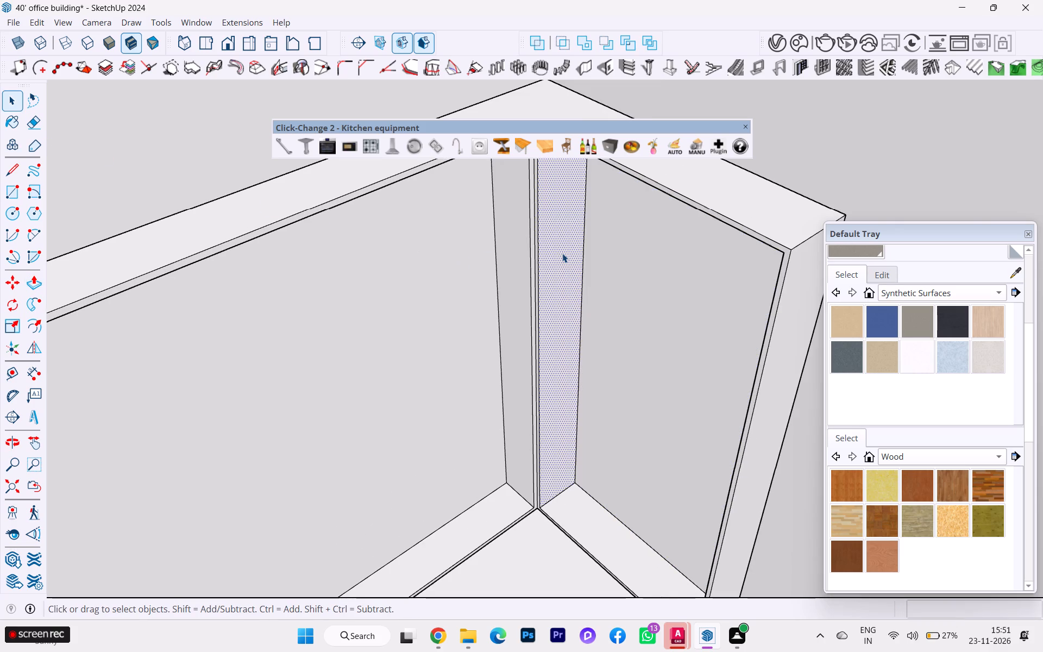
key("p")
left_click(562, 253)
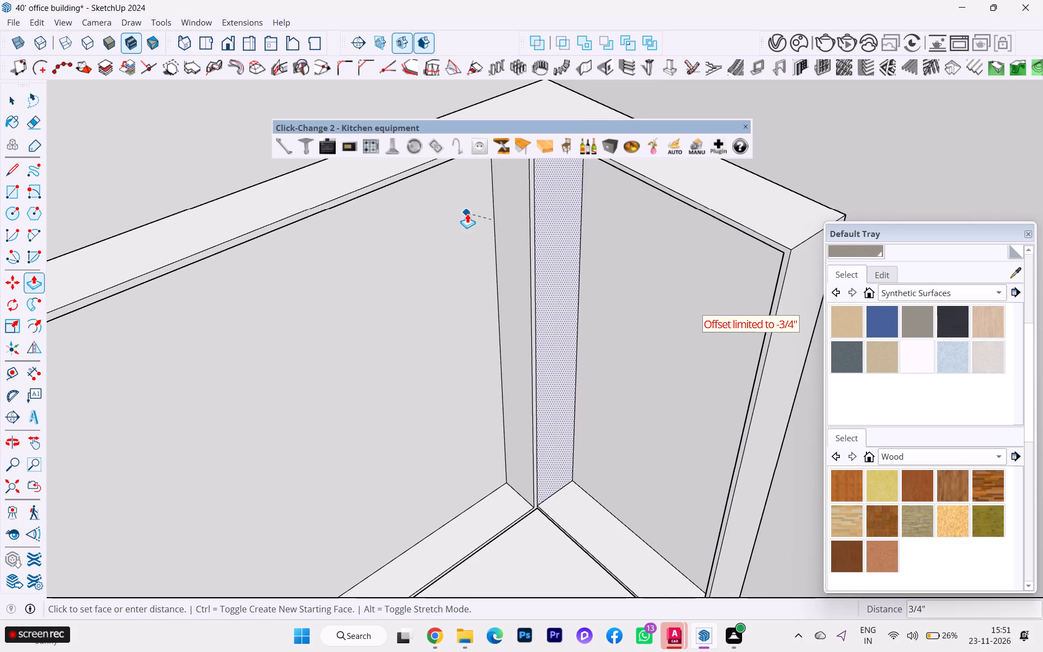
left_click(467, 214)
scroll(577, 267, "up", 4)
left_click(575, 268)
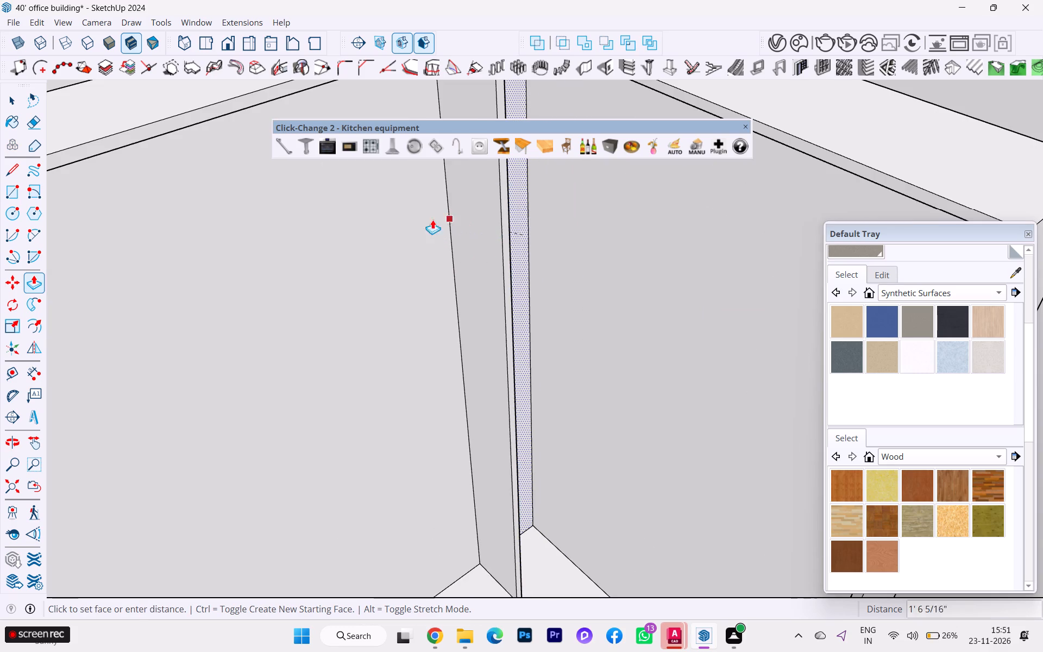
left_click(412, 224)
middle_click_drag(489, 283, 515, 292)
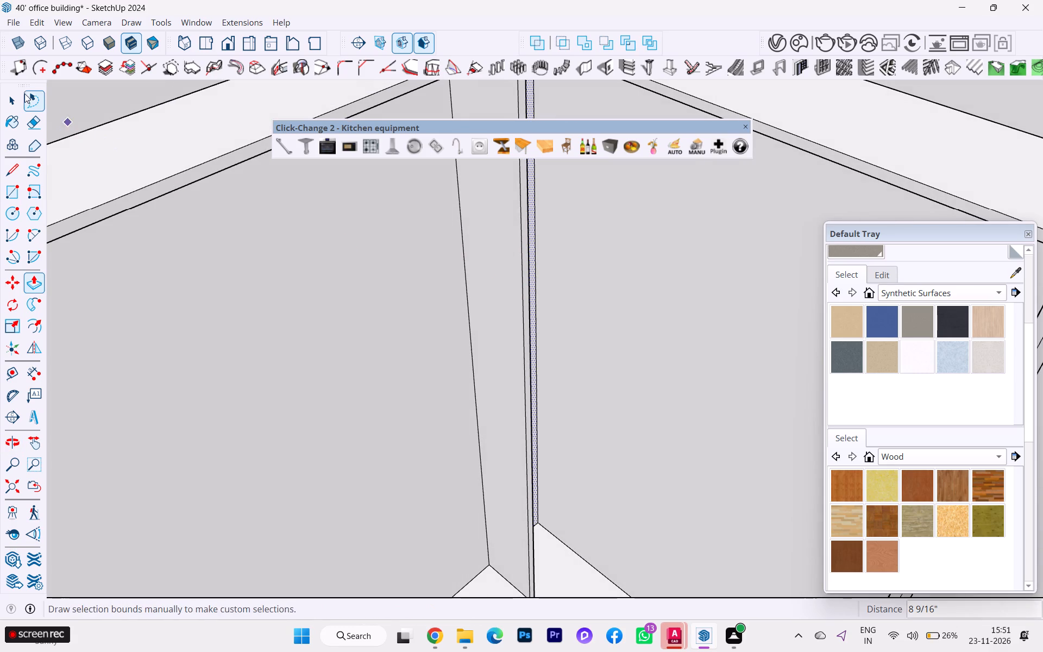
Push the back-wall recess's corner end face about 7/8" toward the side-wall recess to open the dividing frame.
left_click(13, 96)
left_click(497, 252)
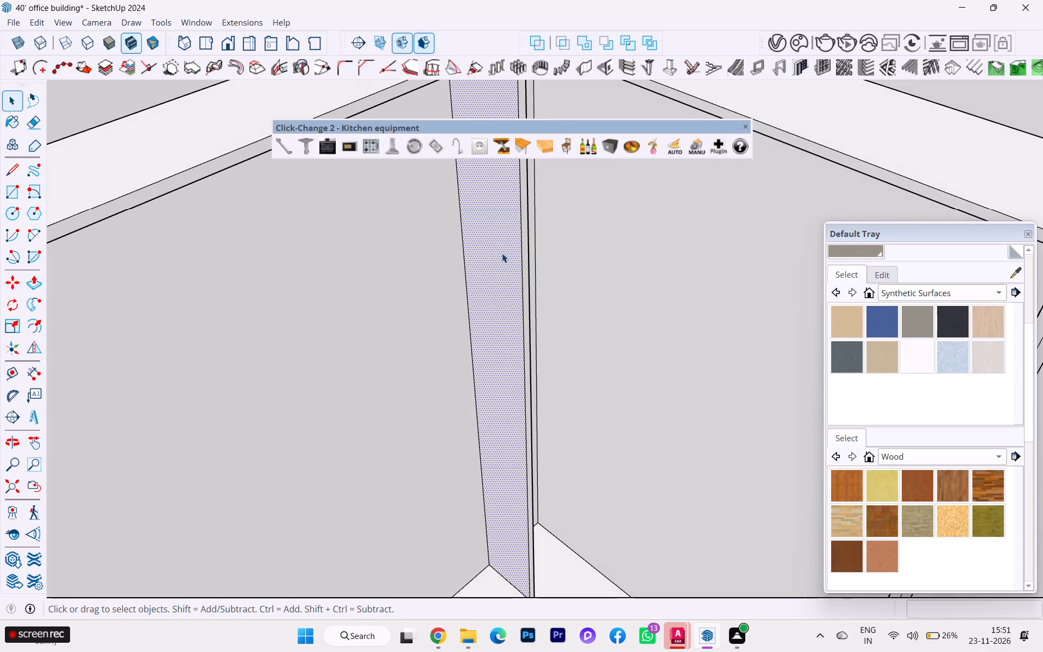
key("p")
left_click(506, 254)
left_click(531, 243)
Erase the two leftover vertical edges at the inner corner where the cabinet recesses join.
scroll(525, 261, "down", 1)
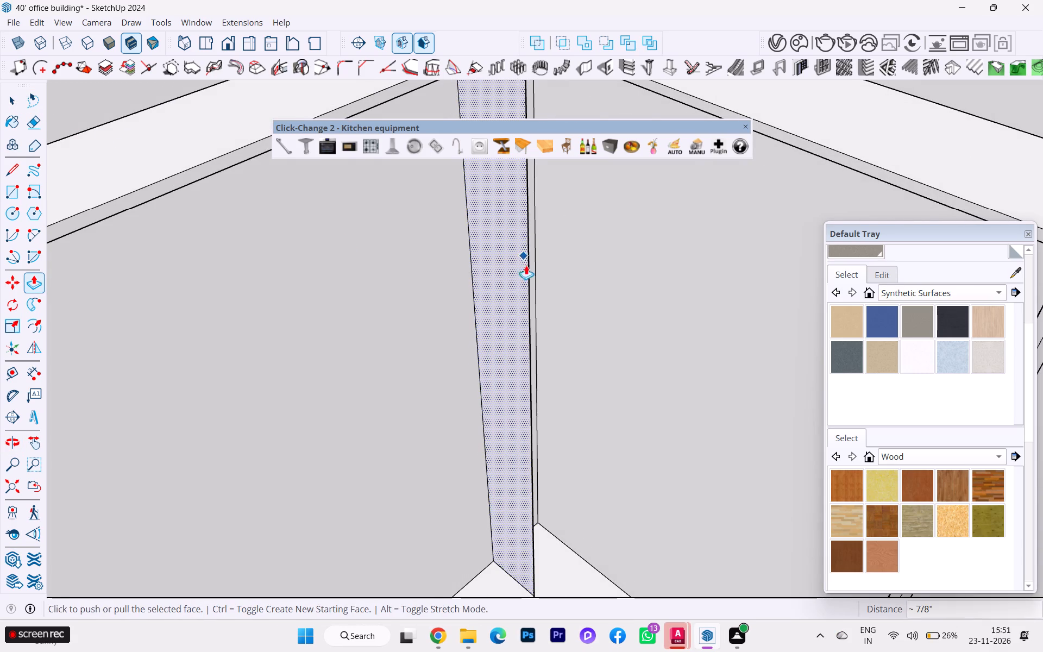
scroll(526, 265, "down", 1)
key("e")
left_click(530, 292)
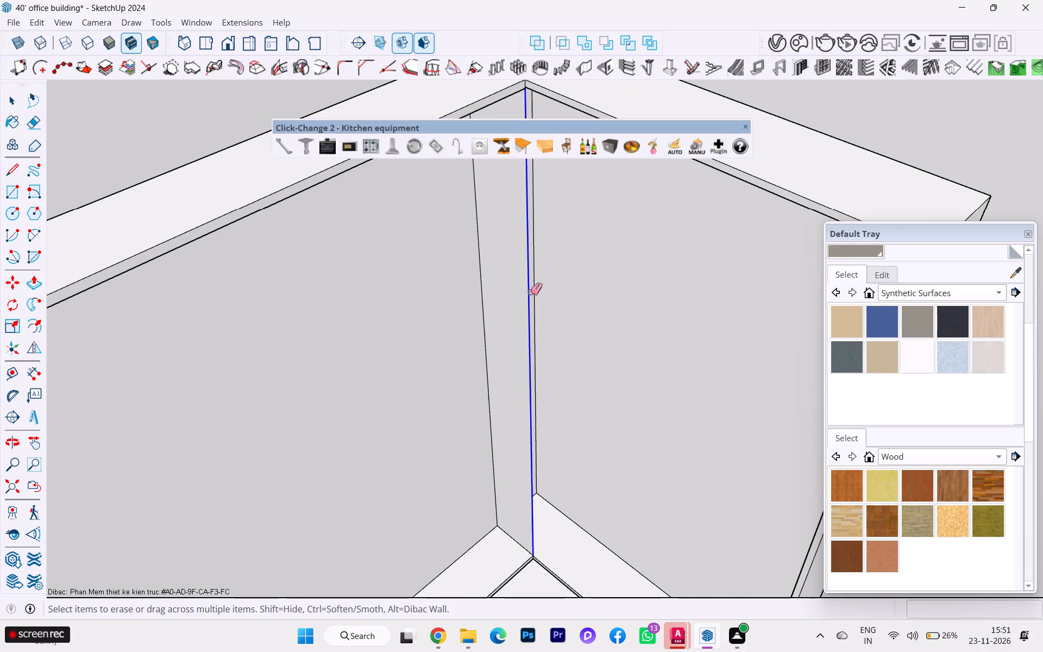
scroll(527, 293, "down", 3)
scroll(501, 347, "up", 2)
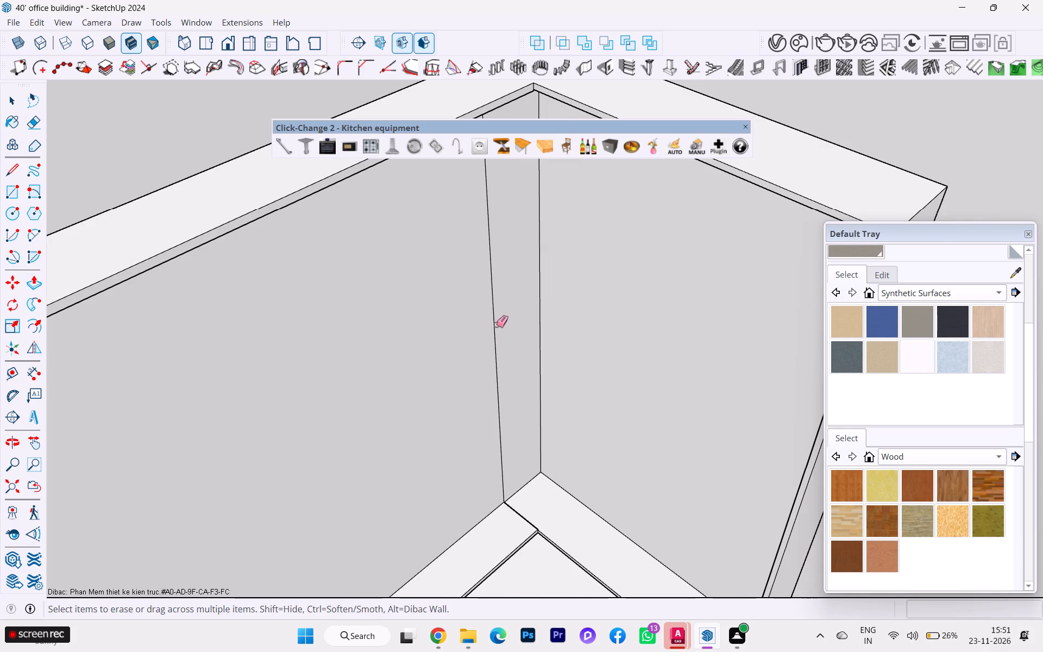
left_click(494, 321)
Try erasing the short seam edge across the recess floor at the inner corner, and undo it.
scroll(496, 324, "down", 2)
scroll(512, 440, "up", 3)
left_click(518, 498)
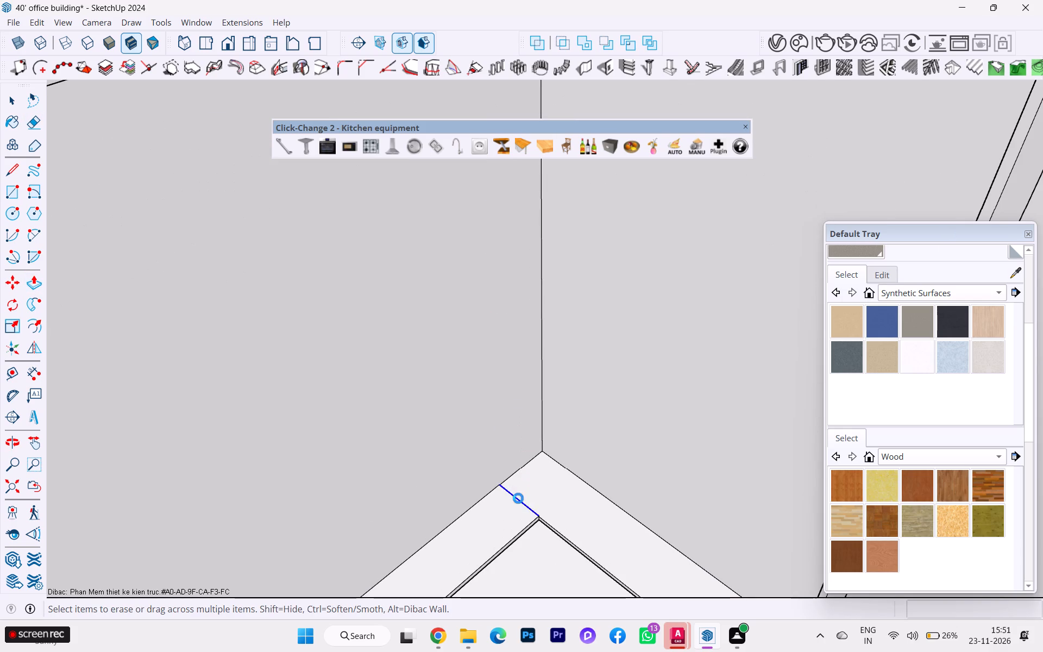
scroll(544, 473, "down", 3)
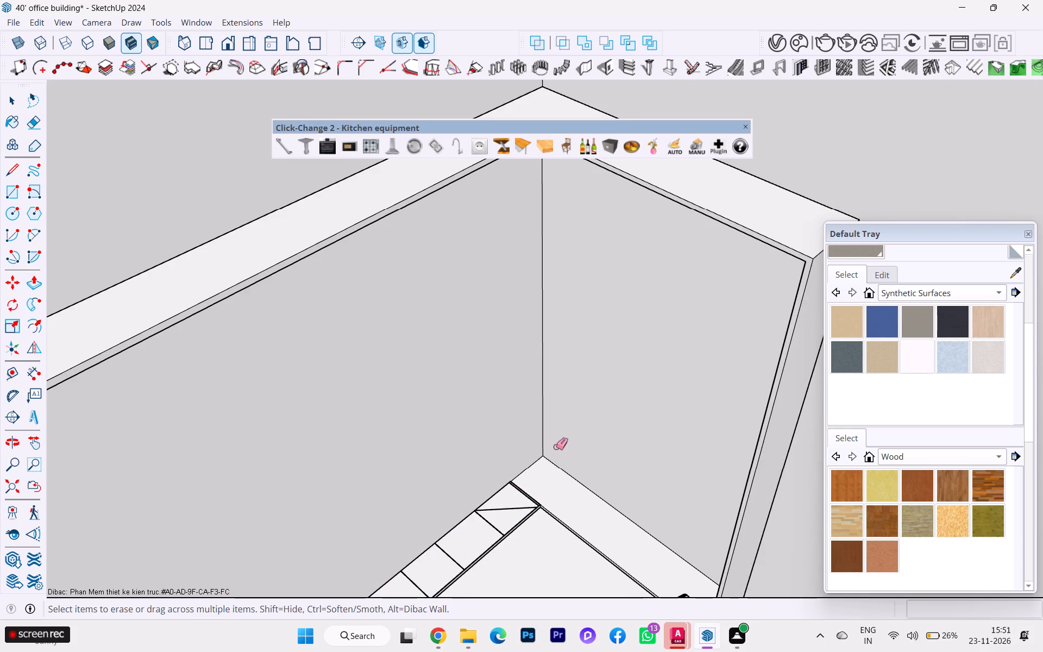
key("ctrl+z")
Examine up close the floor seam where the two cabinet recesses meet at the inner corner.
scroll(557, 428, "down", 3)
scroll(551, 403, "up", 1)
middle_click_drag(481, 366, 382, 335)
scroll(563, 546, "up", 2)
scroll(563, 547, "down", 1)
scroll(563, 547, "up", 4)
scroll(578, 491, "down", 4)
scroll(577, 488, "up", 1)
scroll(576, 488, "down", 1)
scroll(576, 487, "up", 6)
scroll(551, 457, "down", 1)
scroll(551, 457, "up", 2)
scroll(550, 457, "down", 1)
scroll(550, 457, "up", 18)
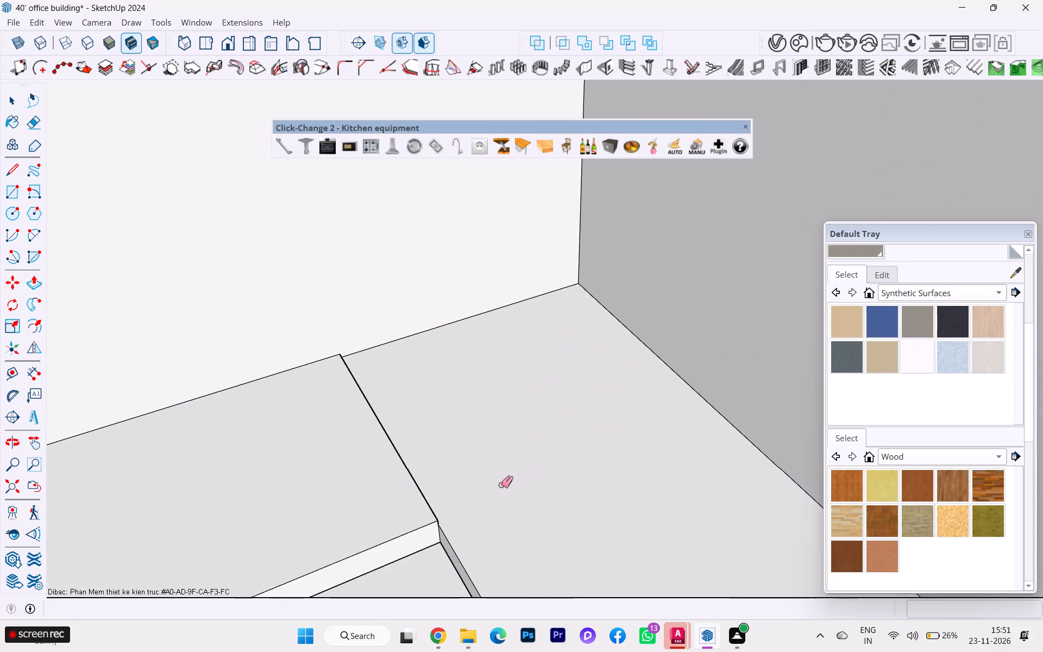
Push the raised back-wall recess floor down about 1/8" to the level of the side-wall recess floor at the inner corner.
scroll(497, 487, "down", 1)
middle_click_drag(495, 487, 575, 410)
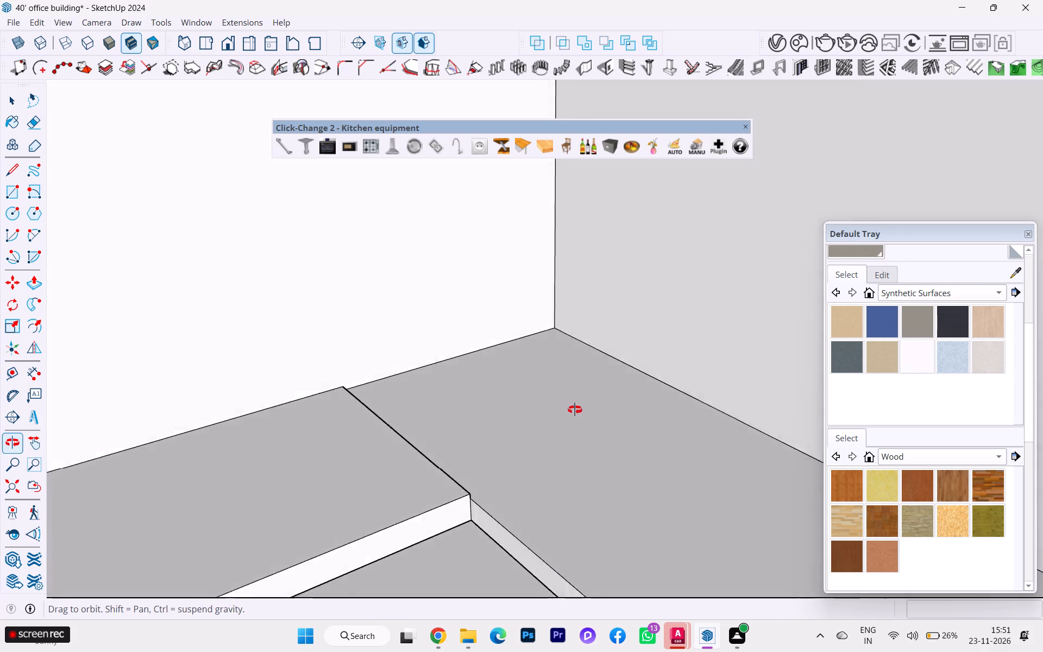
middle_click_drag(575, 410, 587, 410)
scroll(562, 500, "up", 11)
scroll(504, 491, "down", 1)
middle_click_drag(498, 490, 317, 514)
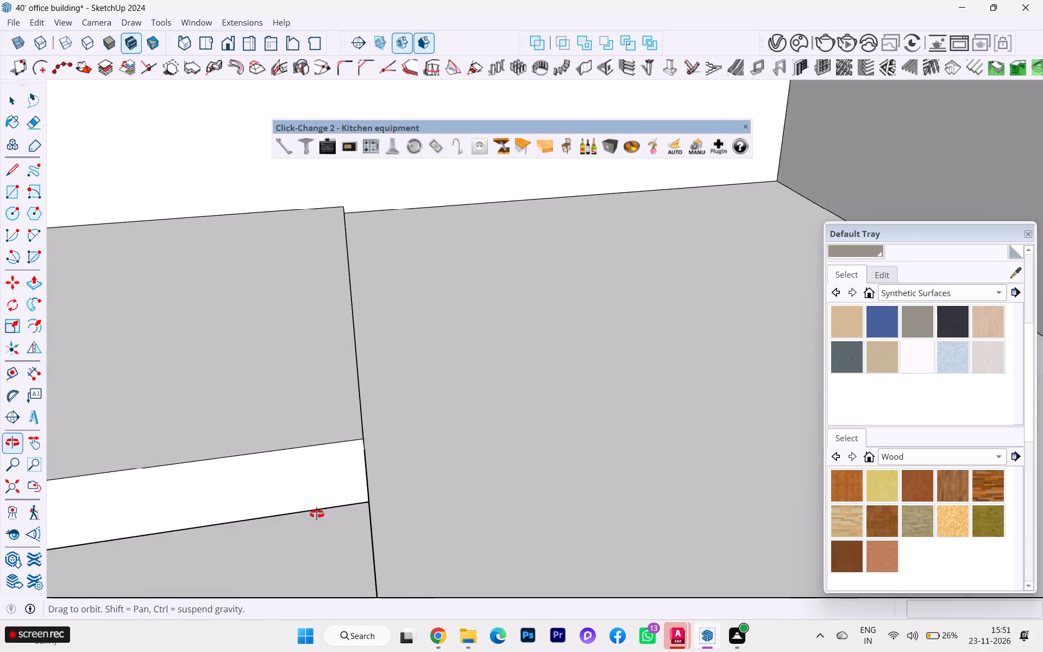
middle_click_drag(317, 514, 243, 443)
scroll(411, 397, "up", 3)
scroll(410, 400, "down", 1)
middle_click_drag(419, 407, 451, 434)
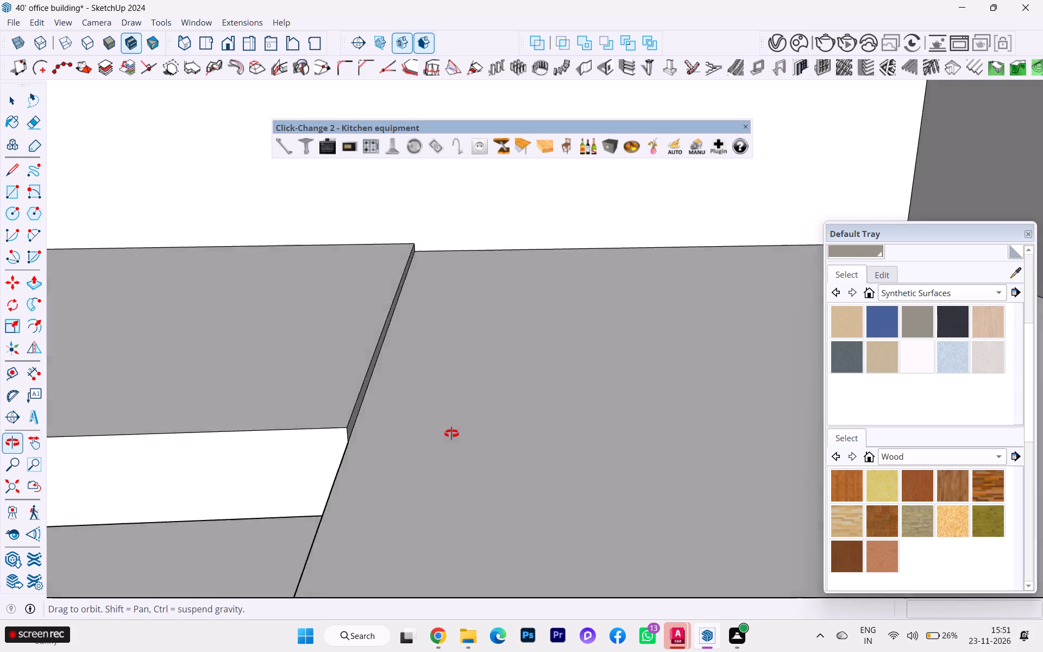
middle_click_drag(451, 434, 588, 438)
scroll(603, 429, "down", 2)
scroll(603, 428, "up", 1)
scroll(603, 428, "down", 1)
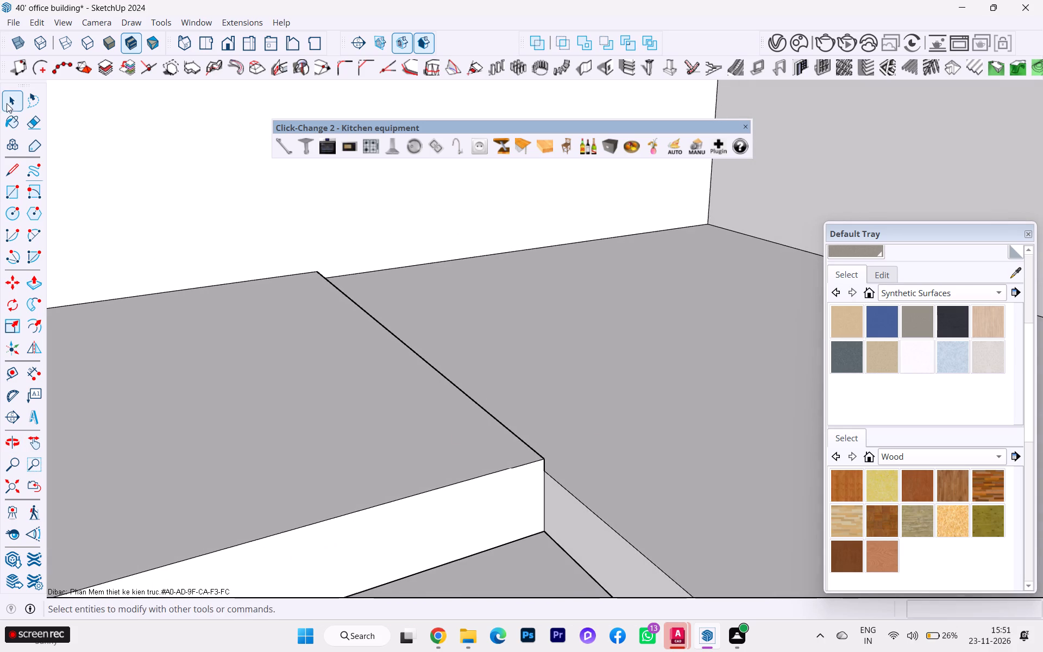
left_click(7, 103)
left_click(213, 361)
key("p")
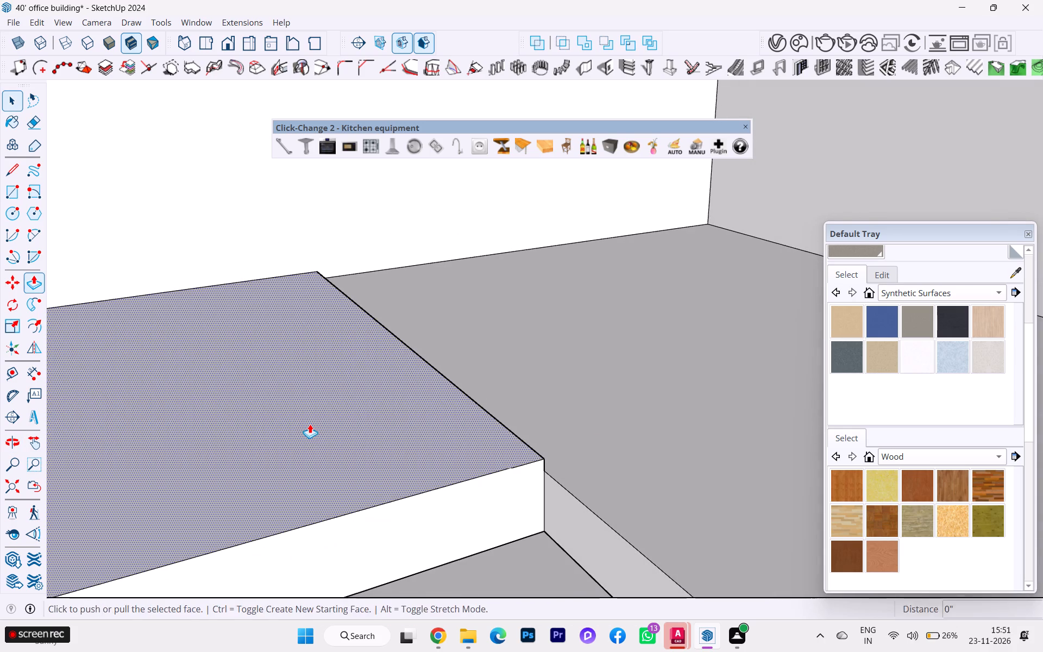
left_click(310, 424)
left_click(573, 493)
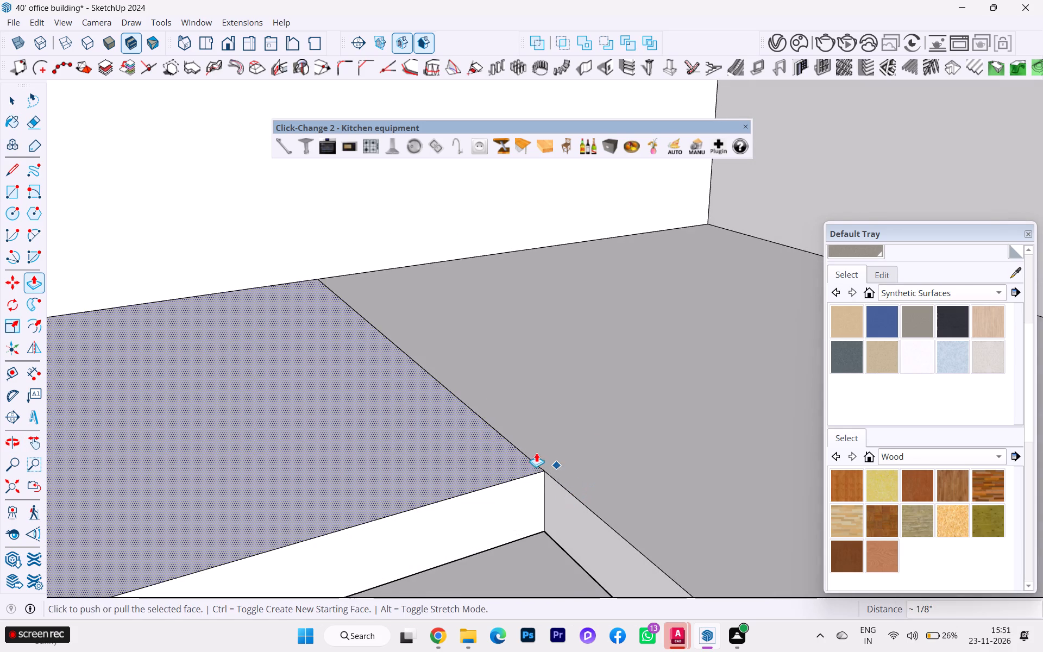
Erase the seam edge between the two recess floors at the cabinet's inner corner.
scroll(528, 450, "down", 2)
scroll(527, 448, "up", 1)
key("e")
left_click(513, 444)
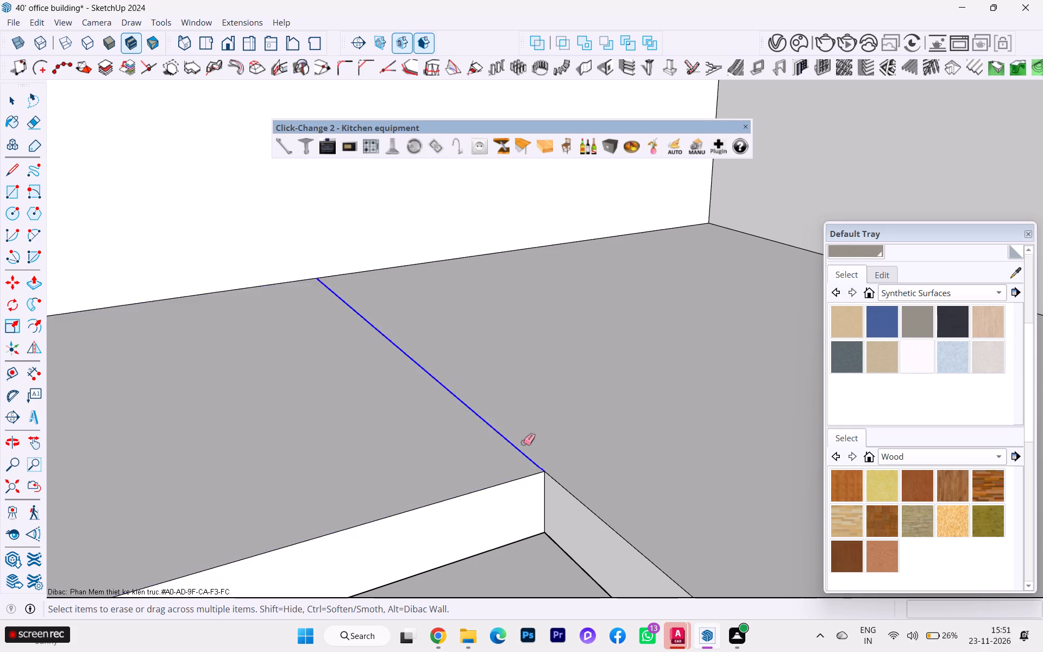
Back out of the cabinet corner and review the whole office building from outside and above.
scroll(607, 453, "down", 1)
scroll(613, 454, "up", 1)
scroll(617, 454, "down", 2)
scroll(675, 432, "down", 15)
scroll(623, 422, "up", 2)
scroll(623, 422, "down", 4)
scroll(640, 428, "up", 1)
scroll(640, 428, "down", 3)
scroll(641, 428, "up", 1)
scroll(642, 428, "down", 3)
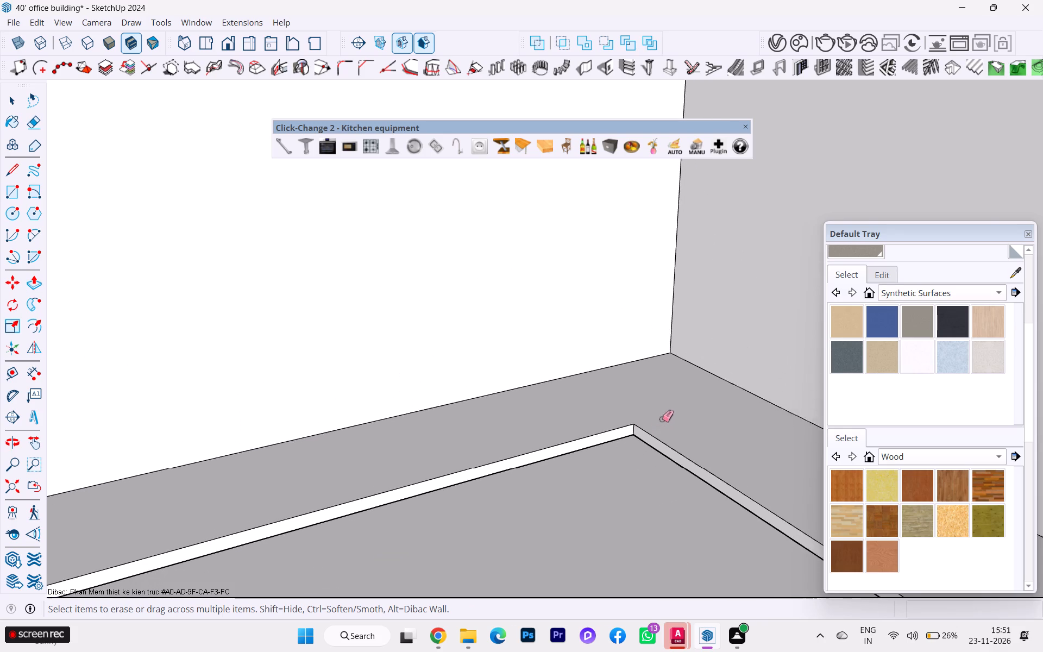
scroll(662, 419, "down", 1)
scroll(665, 417, "up", 1)
scroll(665, 417, "down", 9)
scroll(669, 412, "up", 4)
scroll(669, 412, "down", 10)
scroll(667, 413, "up", 1)
scroll(662, 417, "down", 2)
scroll(662, 417, "up", 1)
scroll(662, 417, "down", 8)
scroll(671, 411, "up", 1)
scroll(671, 411, "down", 4)
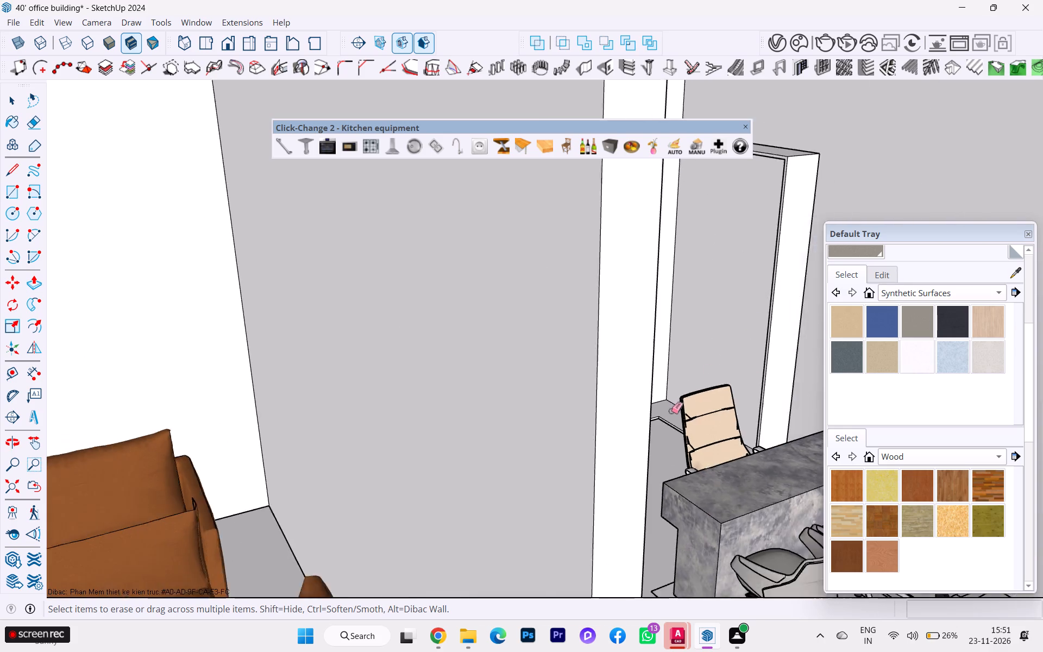
scroll(671, 411, "down", 6)
left_click(10, 487)
scroll(144, 476, "down", 1)
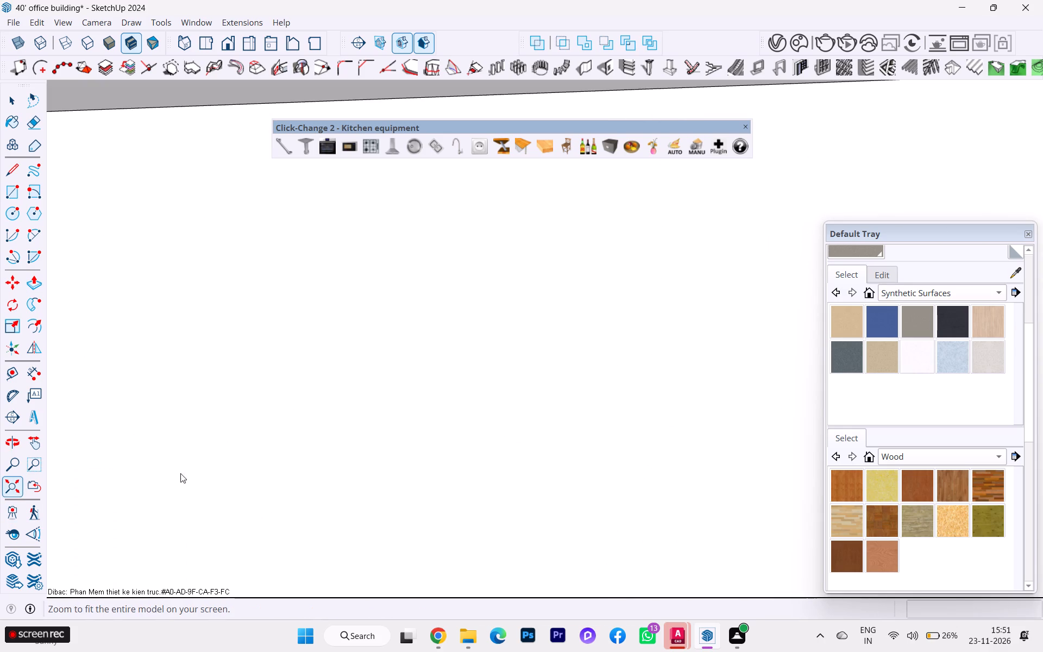
scroll(180, 473, "down", 3)
scroll(168, 470, "up", 1)
scroll(168, 470, "down", 8)
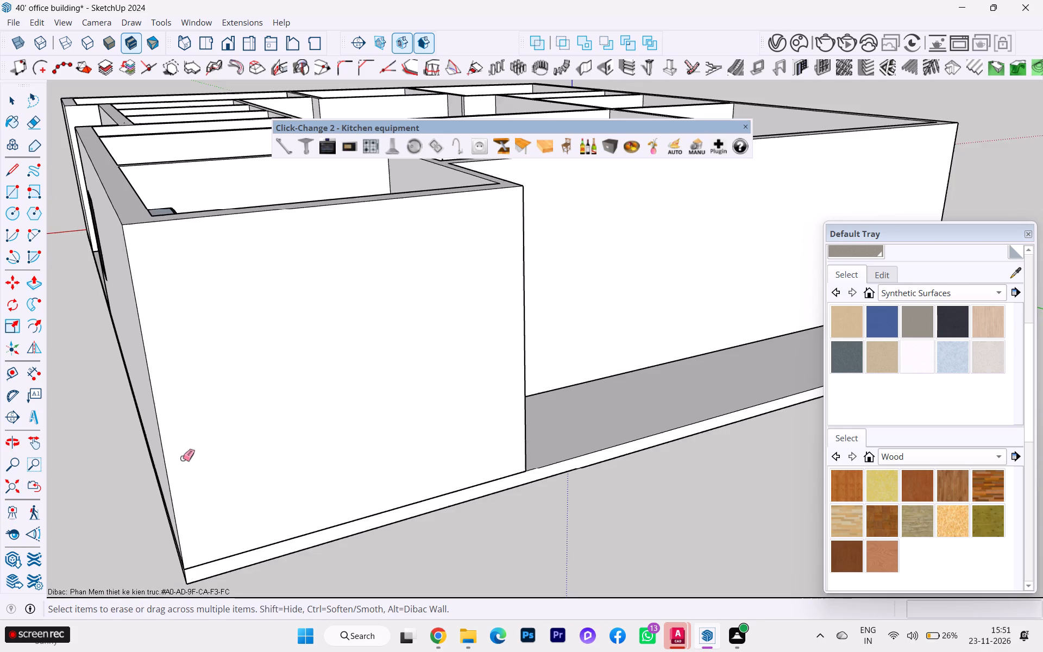
scroll(218, 451, "down", 4)
scroll(271, 449, "up", 1)
scroll(271, 449, "down", 1)
scroll(413, 430, "down", 1)
middle_click_drag(413, 430, 300, 584)
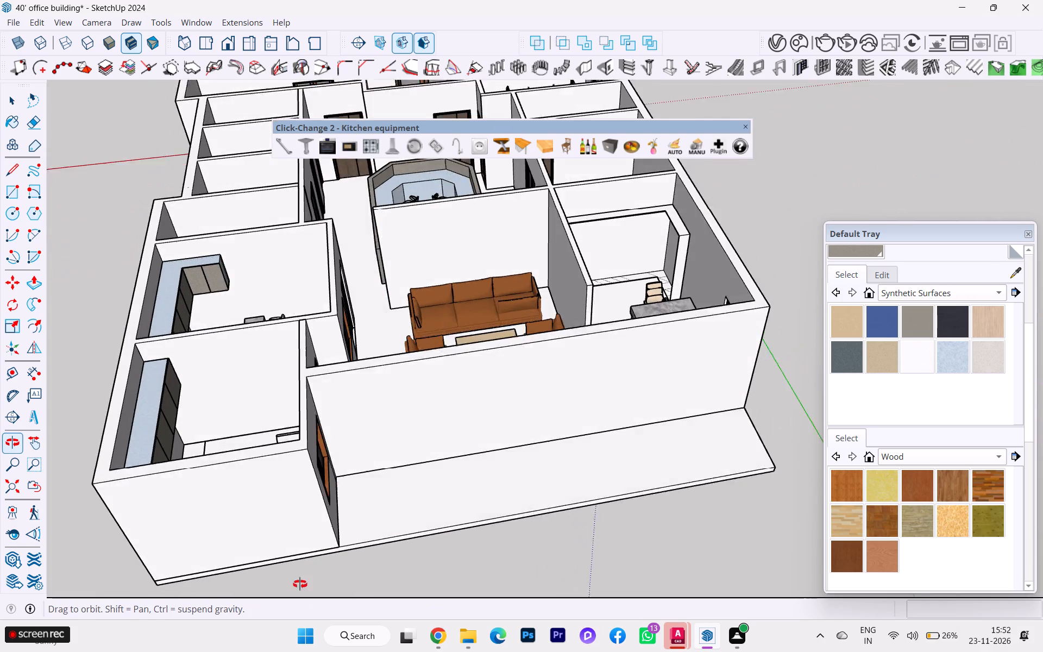
middle_click_drag(300, 584, 294, 594)
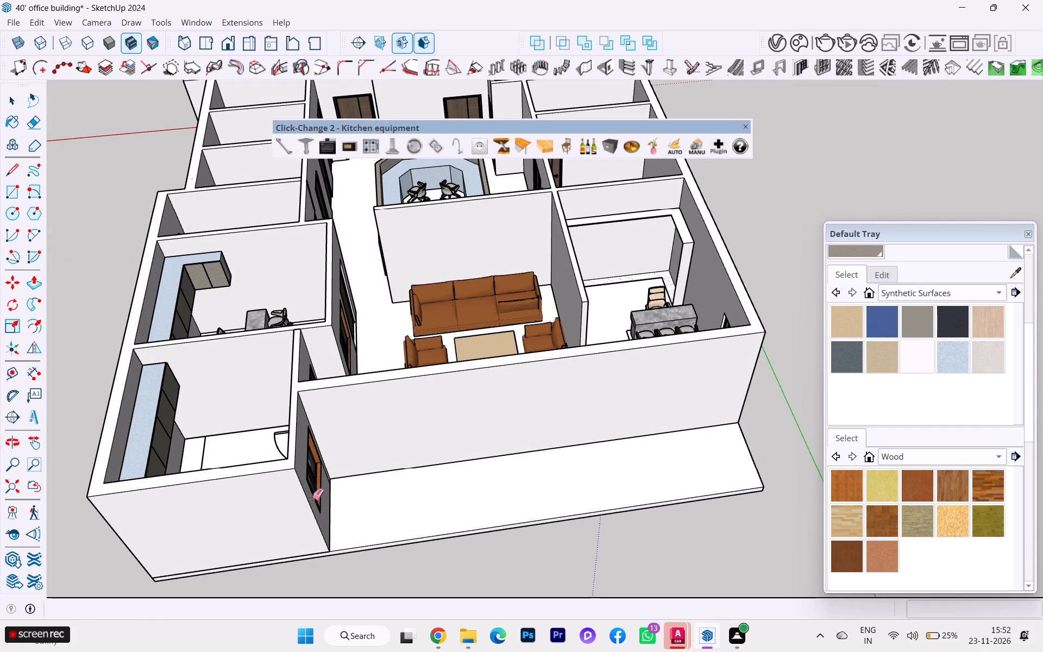
Examine the furnished offices, conference room, reception and toilet rooms from above and from several sides.
scroll(357, 417, "up", 4)
scroll(361, 421, "down", 5)
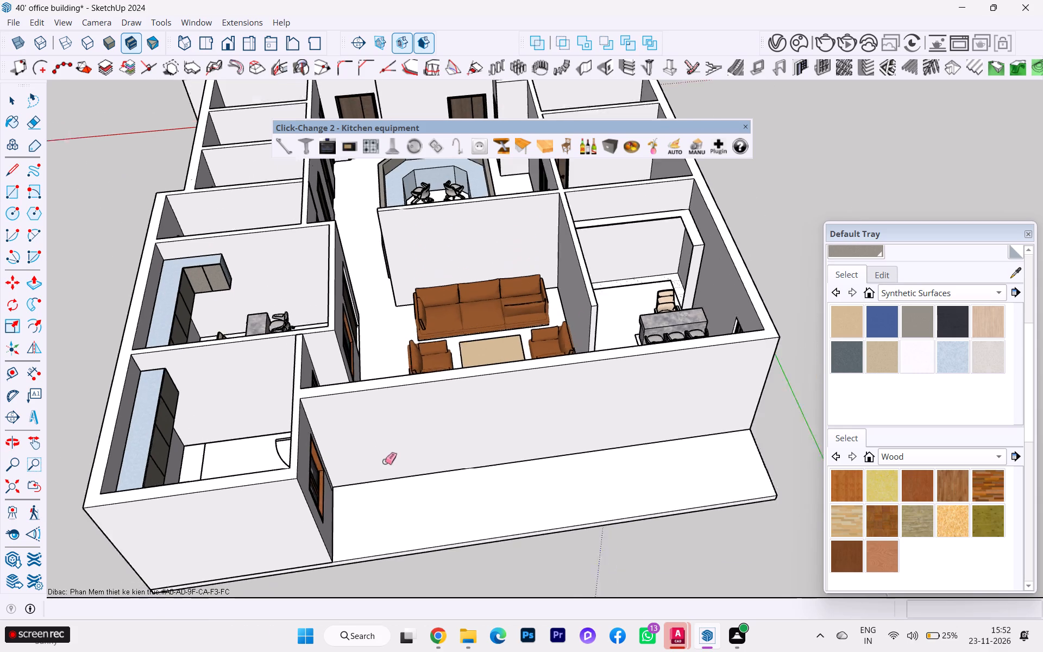
scroll(385, 461, "down", 2)
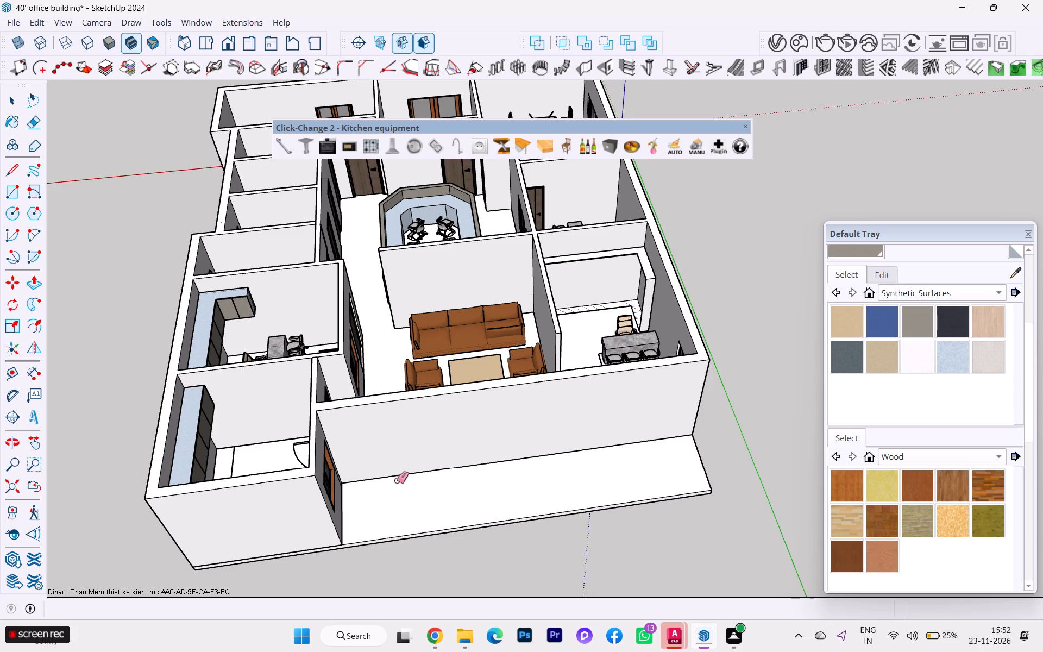
scroll(397, 480, "down", 1)
scroll(397, 480, "up", 2)
scroll(397, 480, "down", 8)
scroll(508, 438, "down", 1)
middle_click_drag(506, 450, 511, 541)
scroll(482, 366, "up", 2)
scroll(452, 380, "down", 1)
scroll(451, 380, "up", 3)
scroll(449, 382, "down", 2)
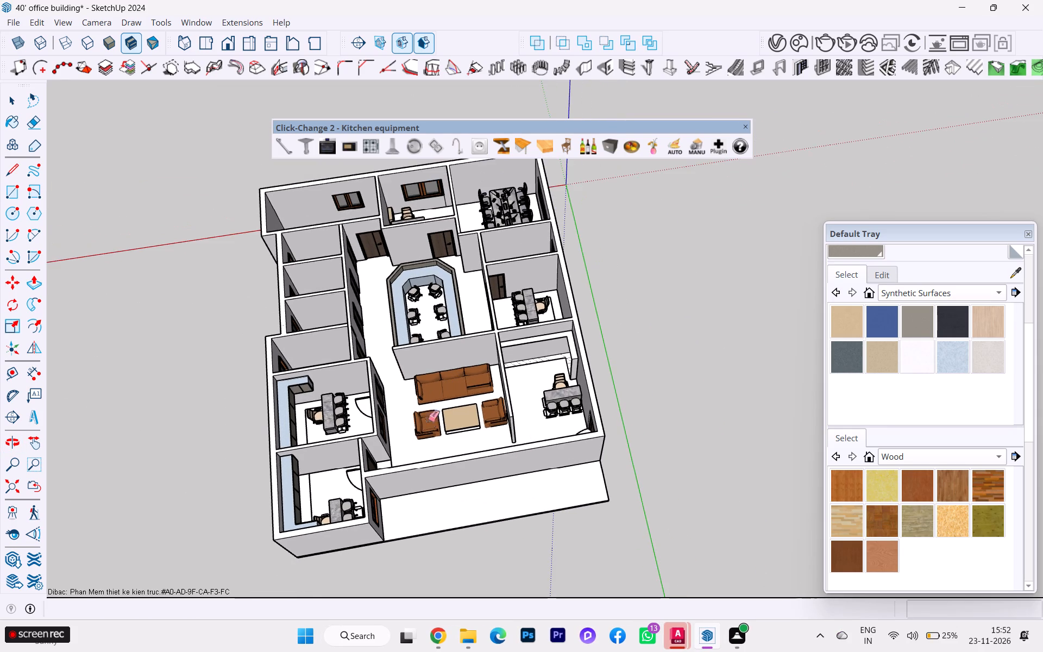
middle_click_drag(423, 437, 416, 481)
scroll(511, 340, "up", 6)
scroll(482, 327, "down", 1)
middle_click_drag(481, 327, 471, 359)
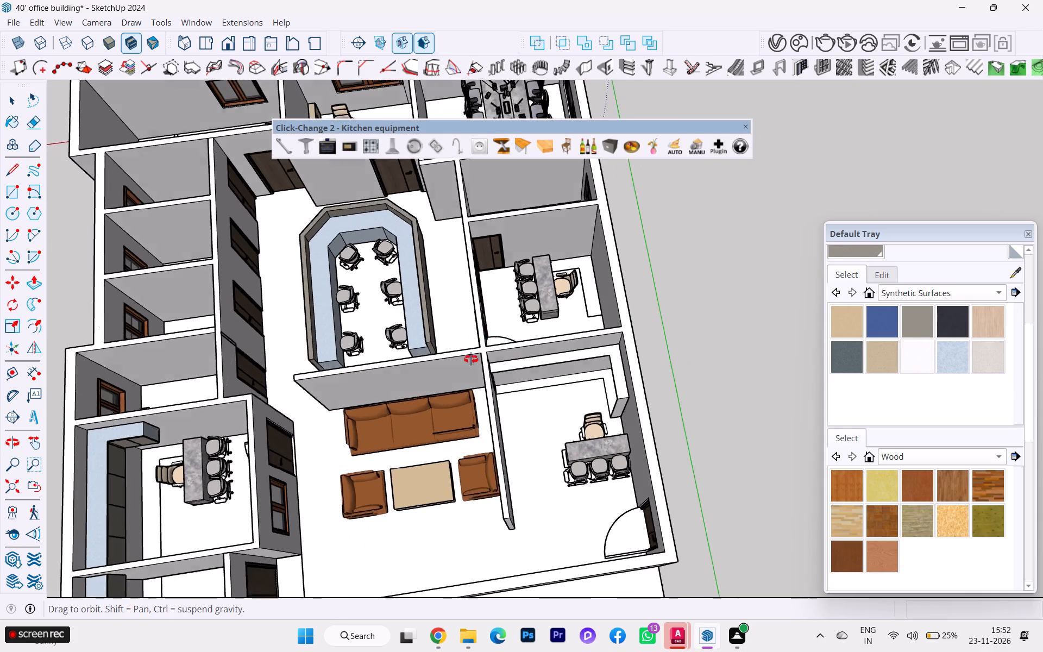
scroll(471, 359, "down", 1)
middle_click_drag(471, 359, 452, 416)
scroll(462, 403, "down", 6)
scroll(469, 294, "up", 3)
scroll(420, 240, "up", 3)
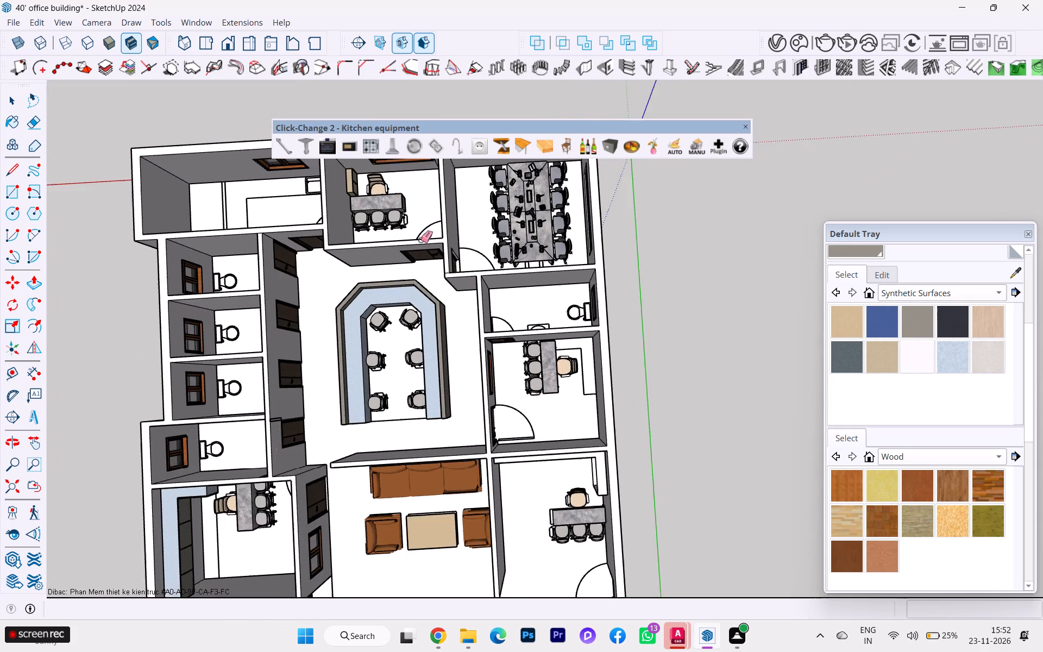
left_click(21, 104)
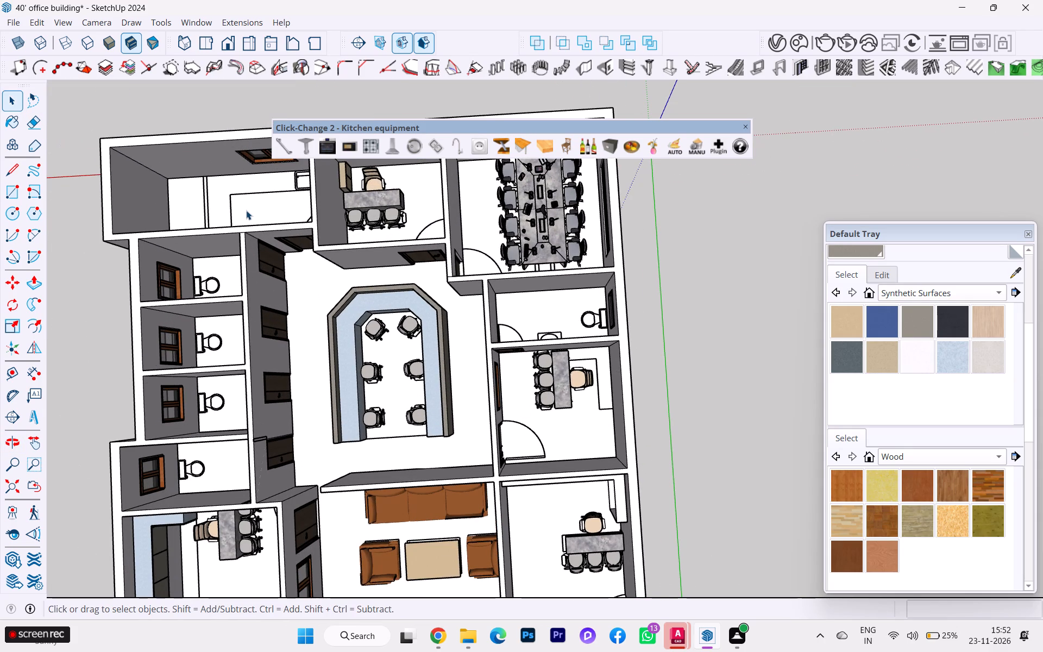
scroll(373, 242, "down", 2)
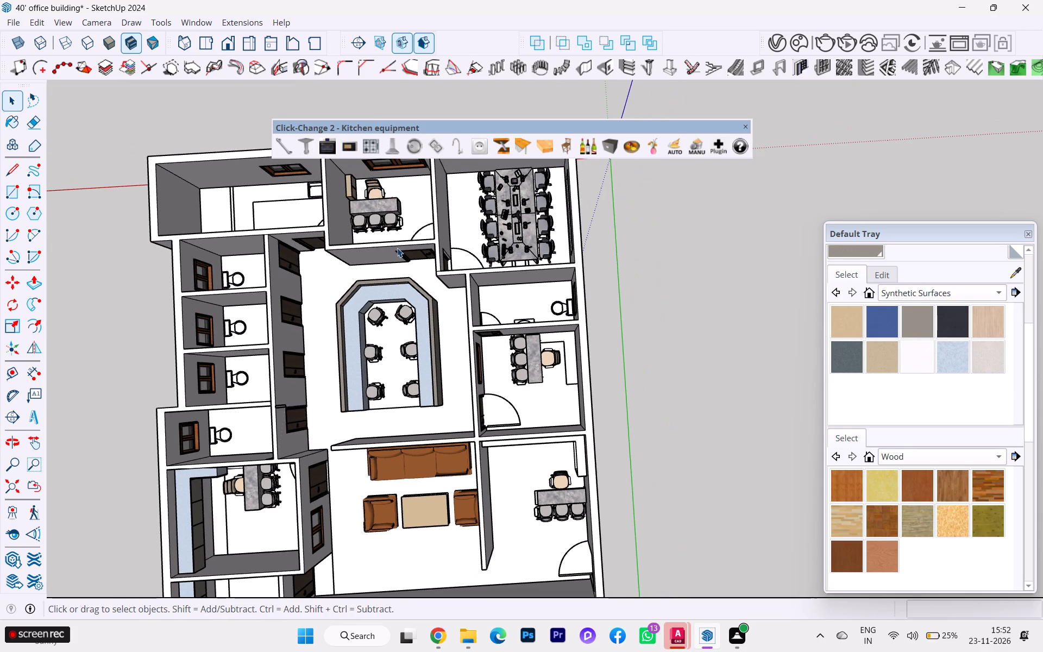
scroll(401, 250, "down", 2)
middle_click_drag(438, 262, 705, 195)
scroll(523, 330, "up", 4)
middle_click_drag(523, 323, 693, 212)
scroll(553, 299, "down", 1)
scroll(359, 268, "down", 1)
scroll(351, 264, "up", 1)
scroll(340, 260, "down", 3)
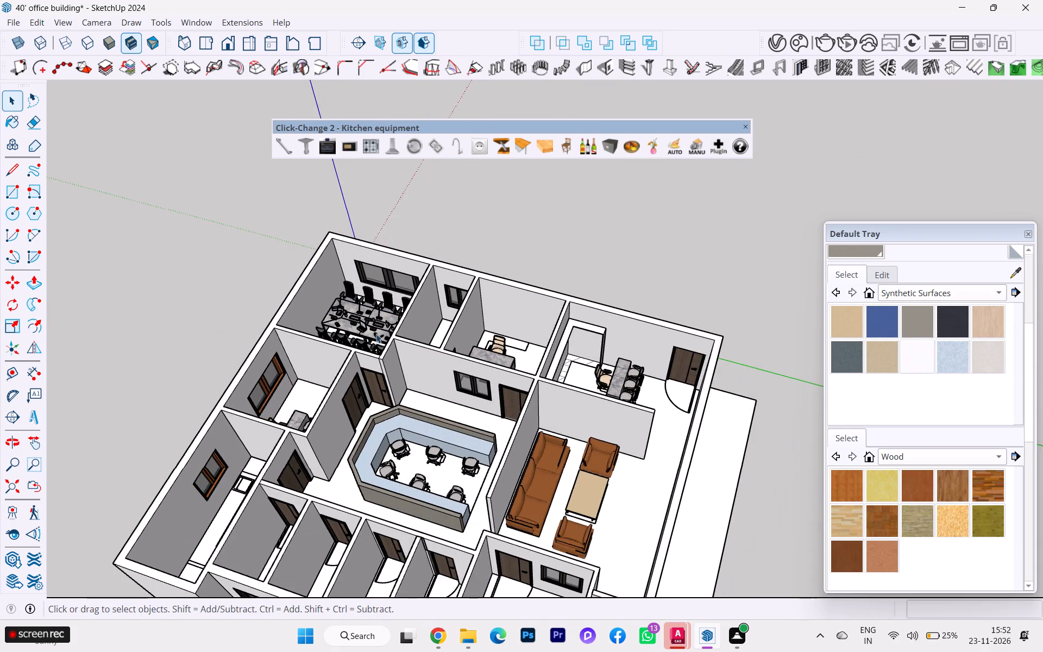
scroll(413, 333, "up", 3)
scroll(445, 324, "down", 1)
middle_click_drag(455, 330, 618, 405)
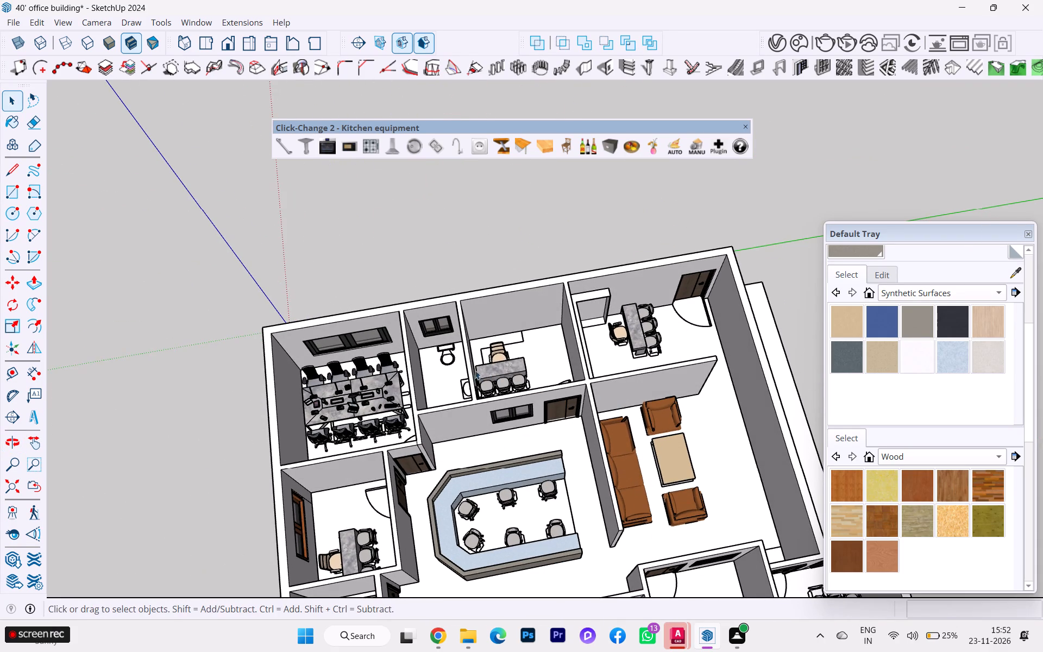
scroll(472, 369, "down", 2)
middle_click_drag(540, 385, 612, 316)
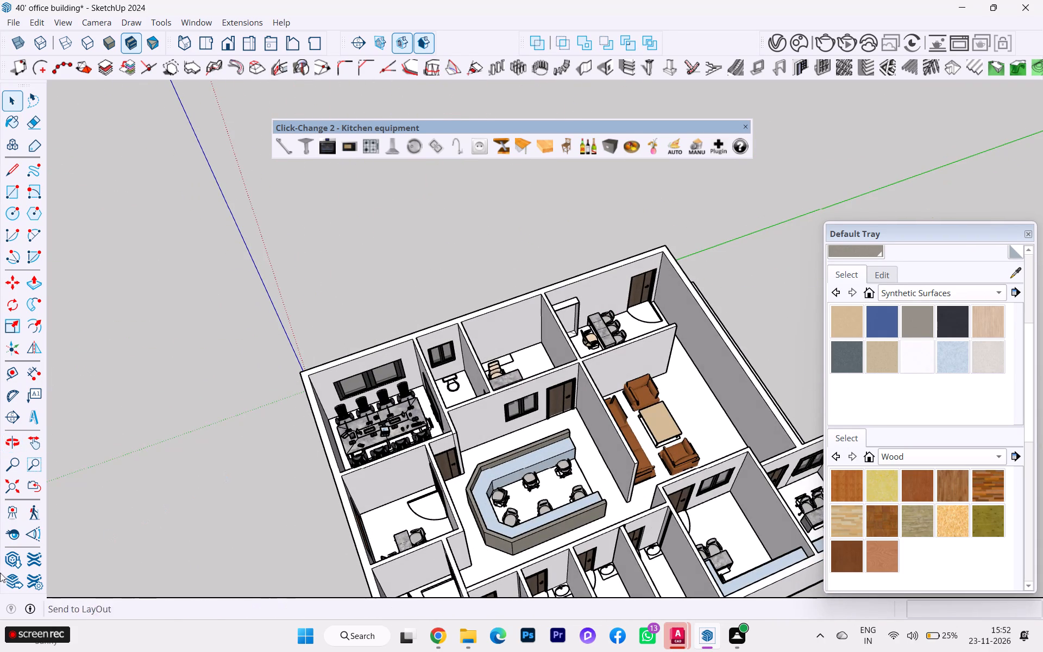
Search the 3D Warehouse for "toilet sink" and look through the models offered.
left_click(10, 558)
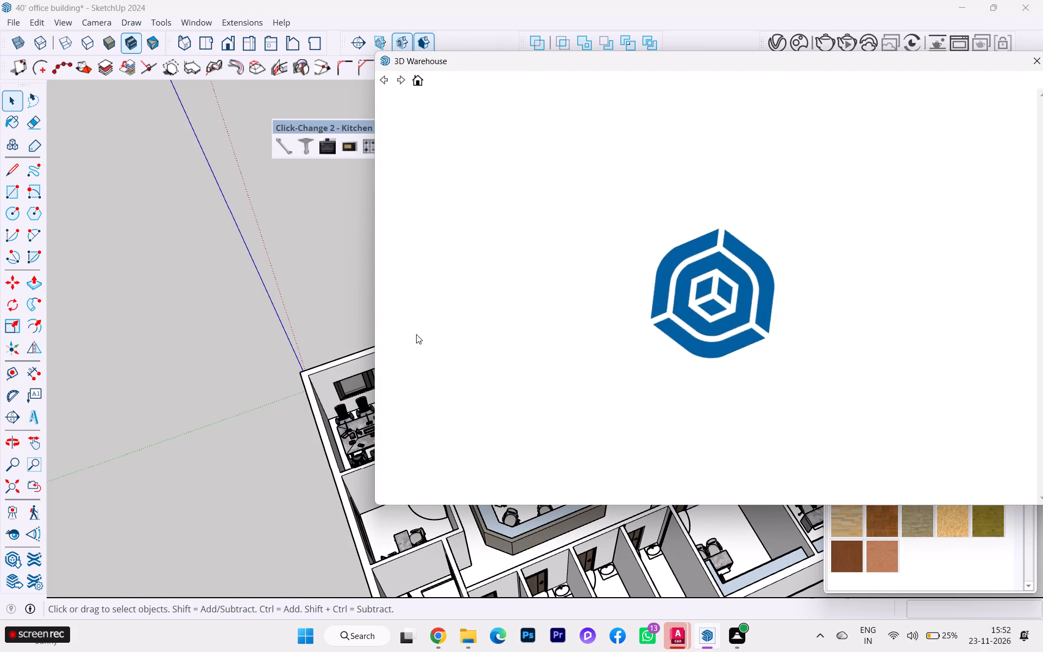
left_click(562, 77)
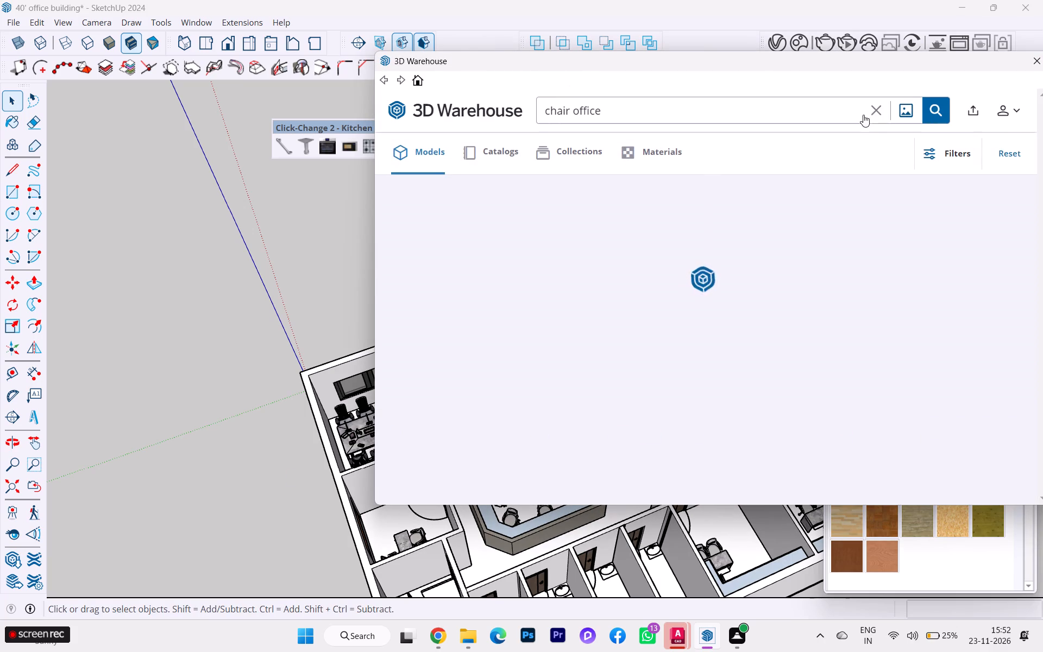
left_click(875, 108)
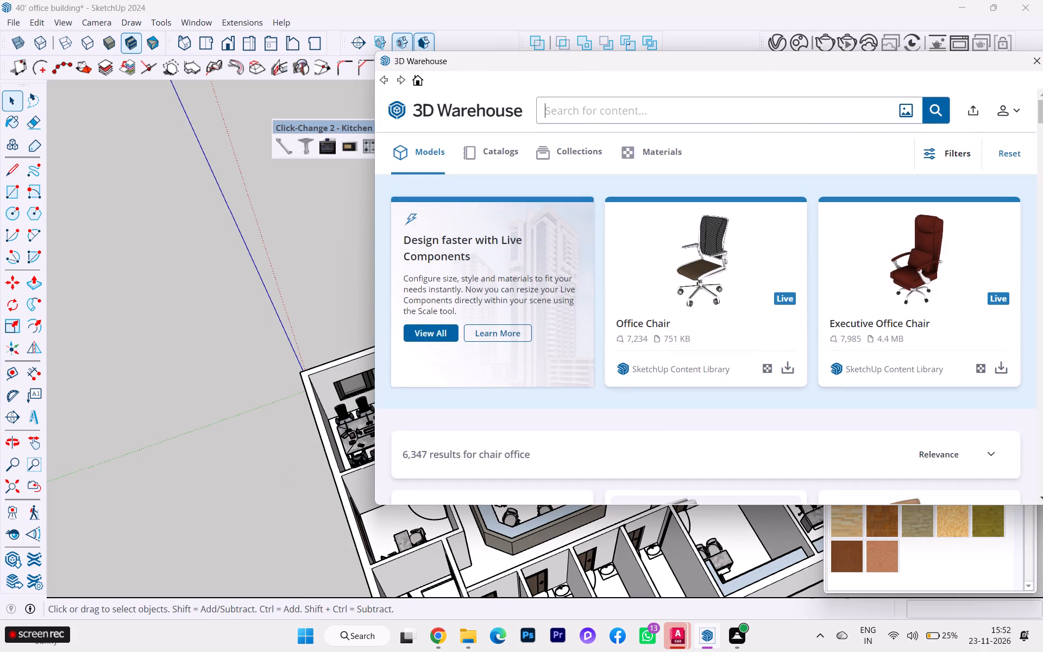
key("t")
type("oilet sink")
key("Return")
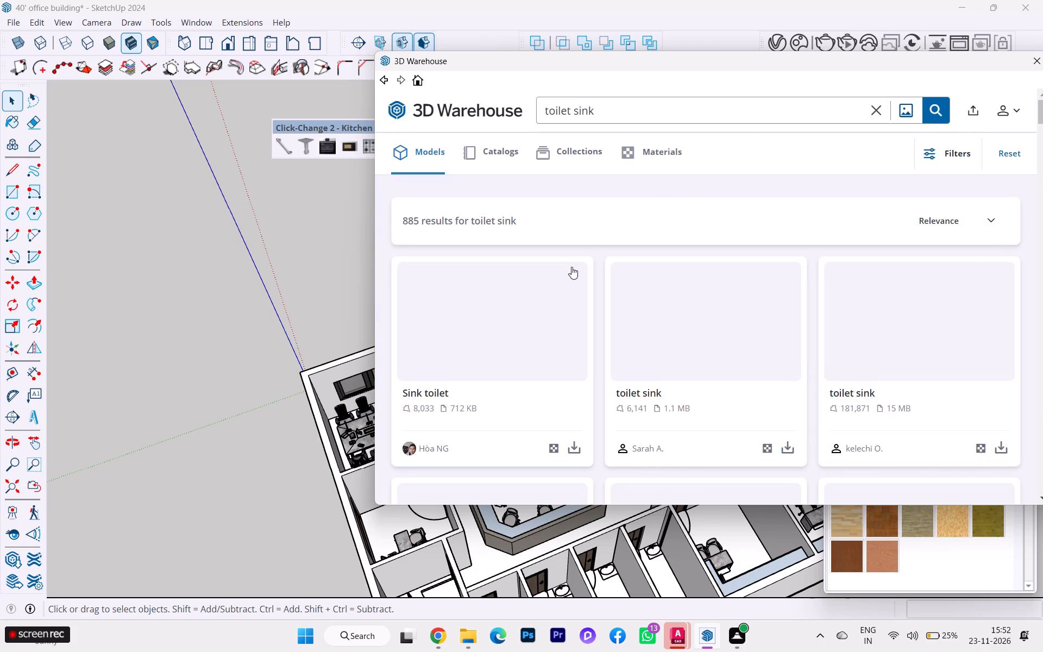
scroll(488, 318, "down", 3)
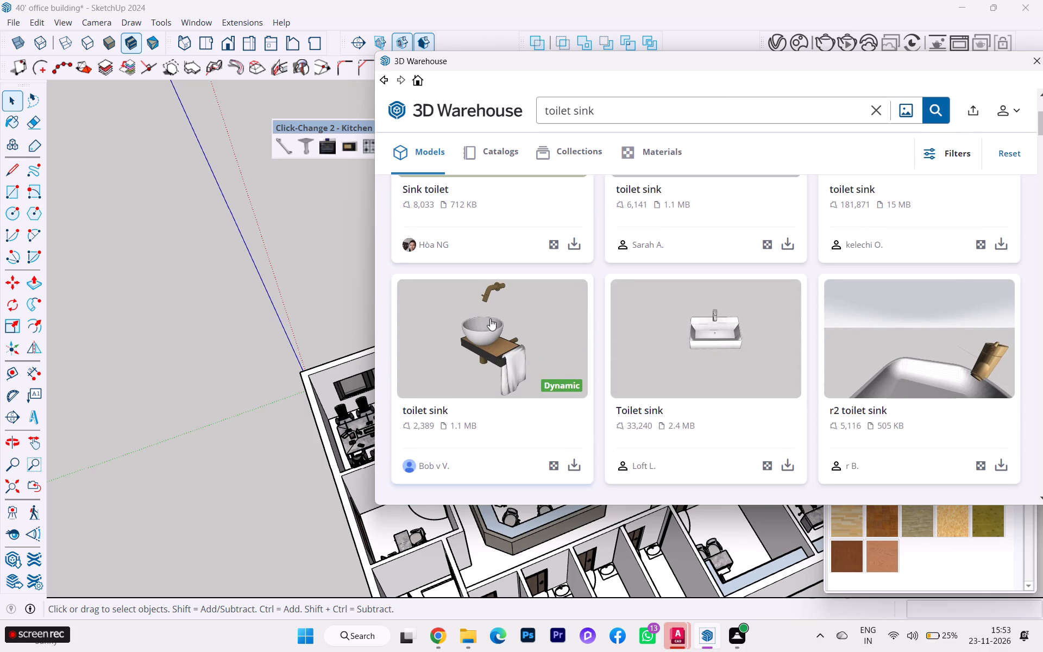
scroll(504, 310, "down", 3)
Shorten the 3D Warehouse search to "toilet" and run it again.
left_click(604, 108)
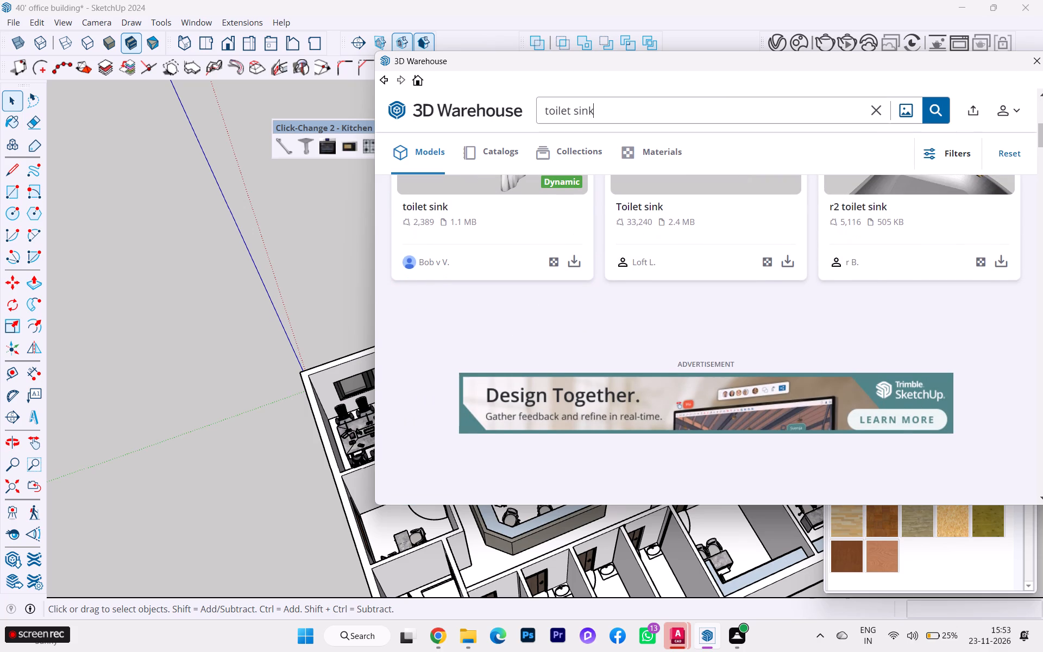
key("BackSpace")
key("BackSpace")
key("BackSpace")
key("BackSpace")
key("Return")
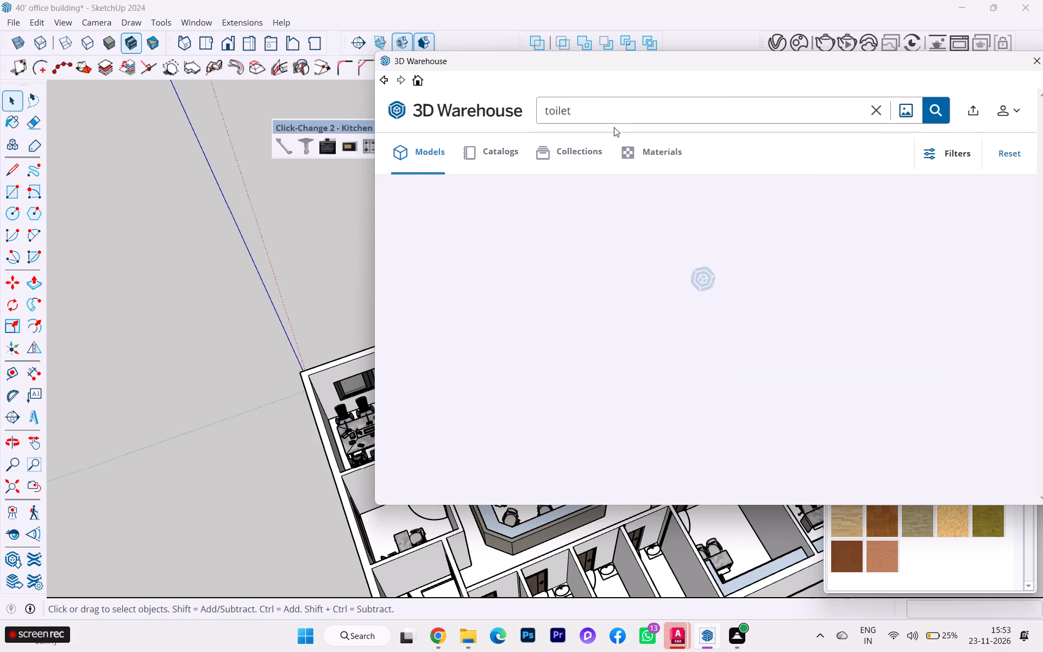
Move the 3D Warehouse window so its full width of toilet results fits on the screen.
left_click_drag(625, 66, 757, 95)
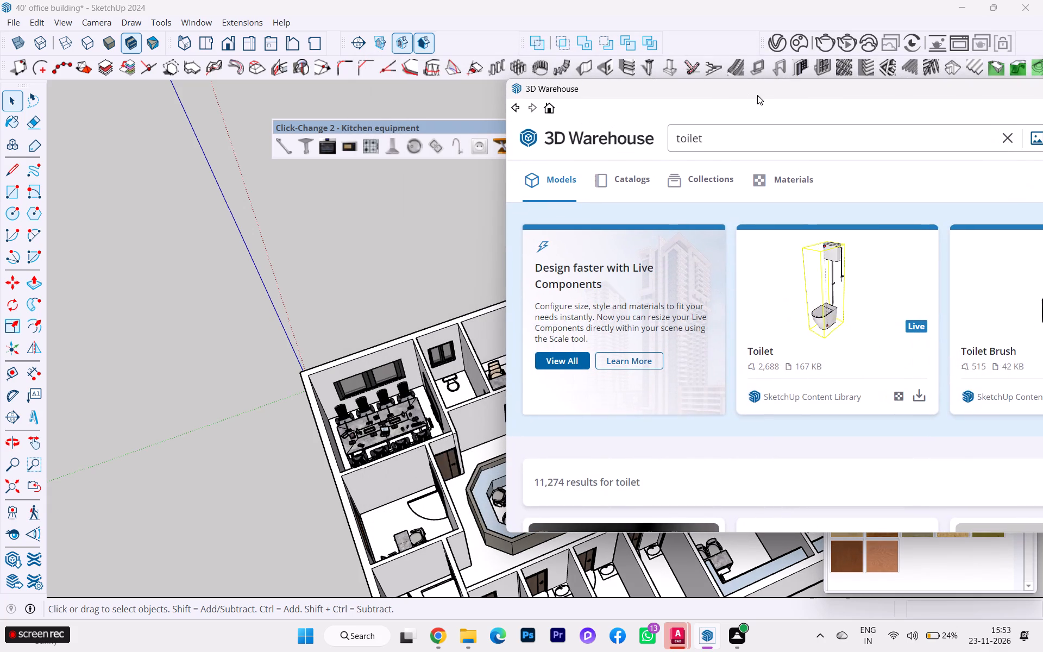
left_click_drag(757, 95, 397, 43)
left_click_drag(713, 96, 614, 89)
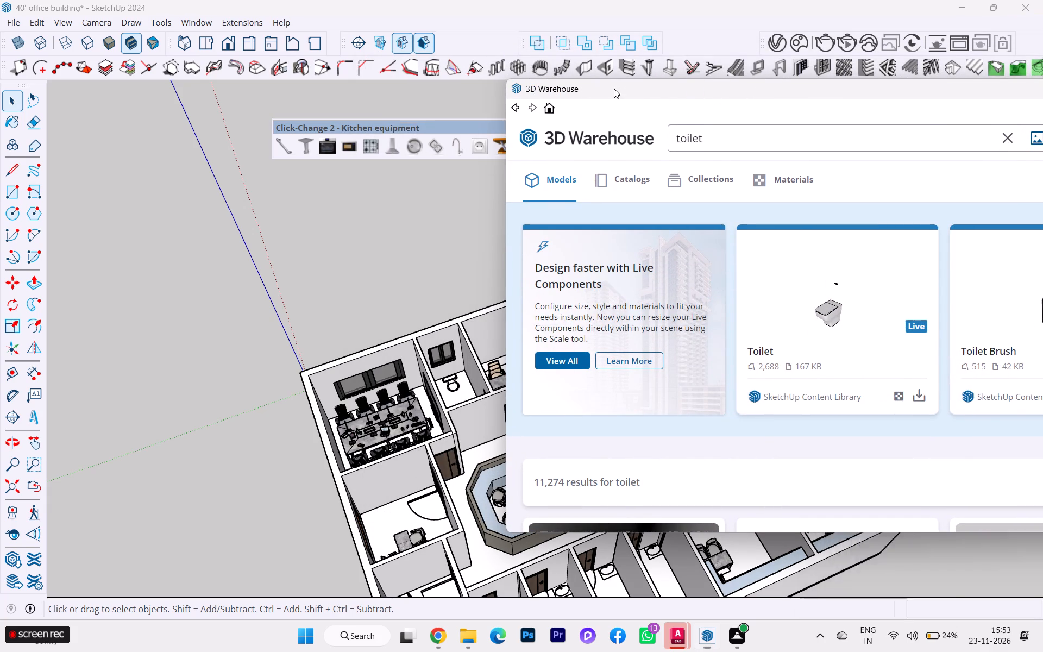
left_click_drag(633, 93, 455, 46)
left_click_drag(623, 100, 499, 72)
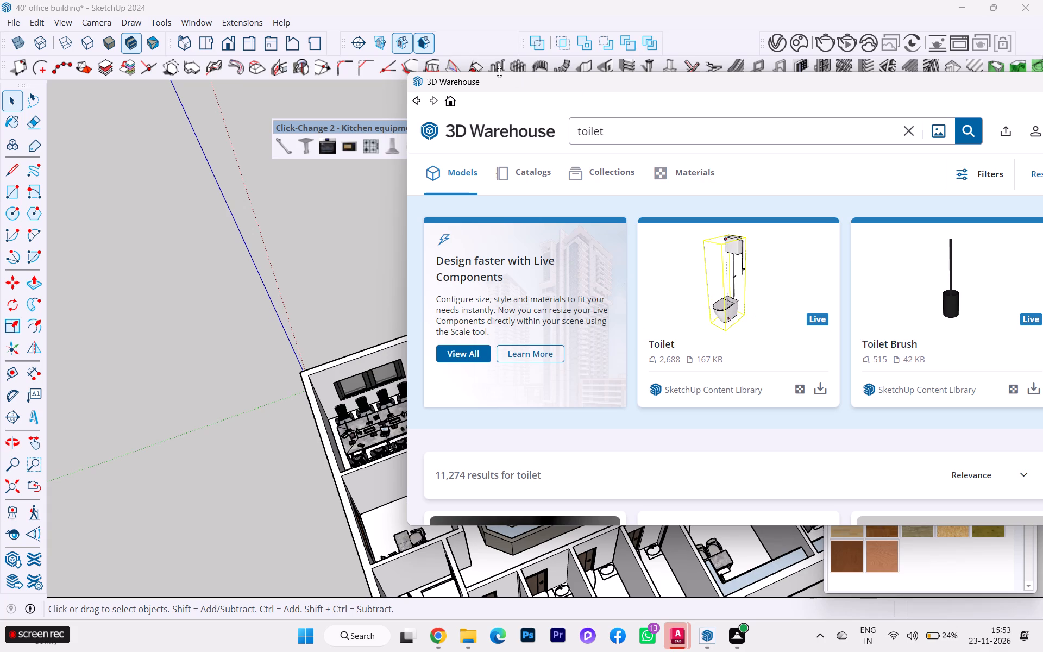
left_click_drag(502, 80, 261, 16)
Look through the first 3D Warehouse toilet results, comparing wall-hung, one-piece and two-piece models and toilet sets.
scroll(485, 258, "down", 1)
scroll(485, 259, "up", 1)
scroll(485, 259, "down", 2)
scroll(485, 263, "up", 2)
scroll(485, 263, "down", 5)
scroll(511, 286, "up", 1)
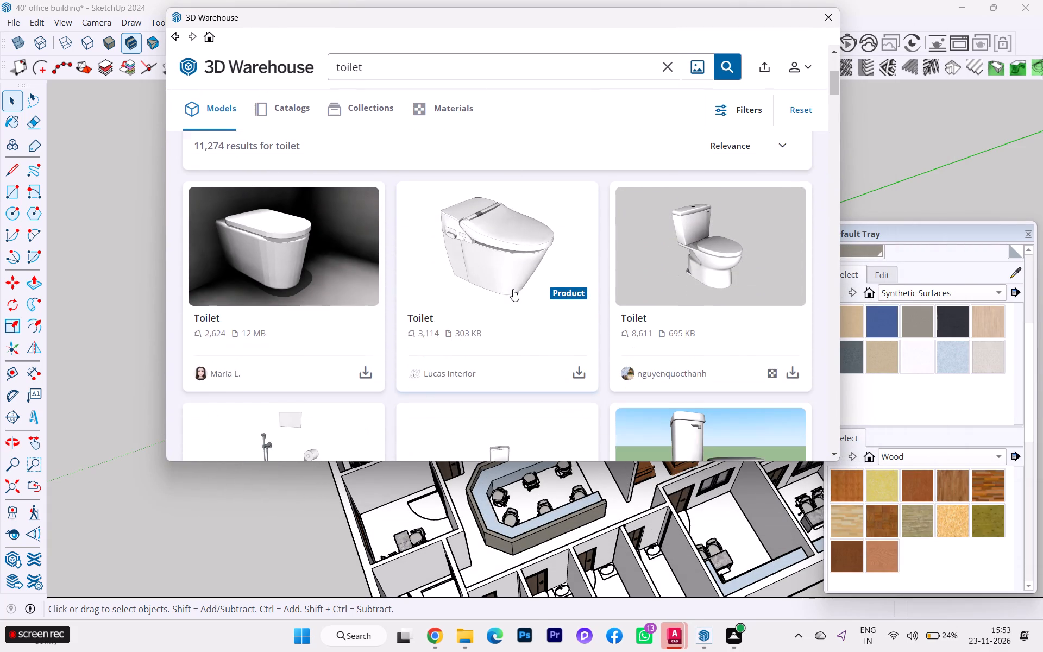
scroll(513, 289, "down", 11)
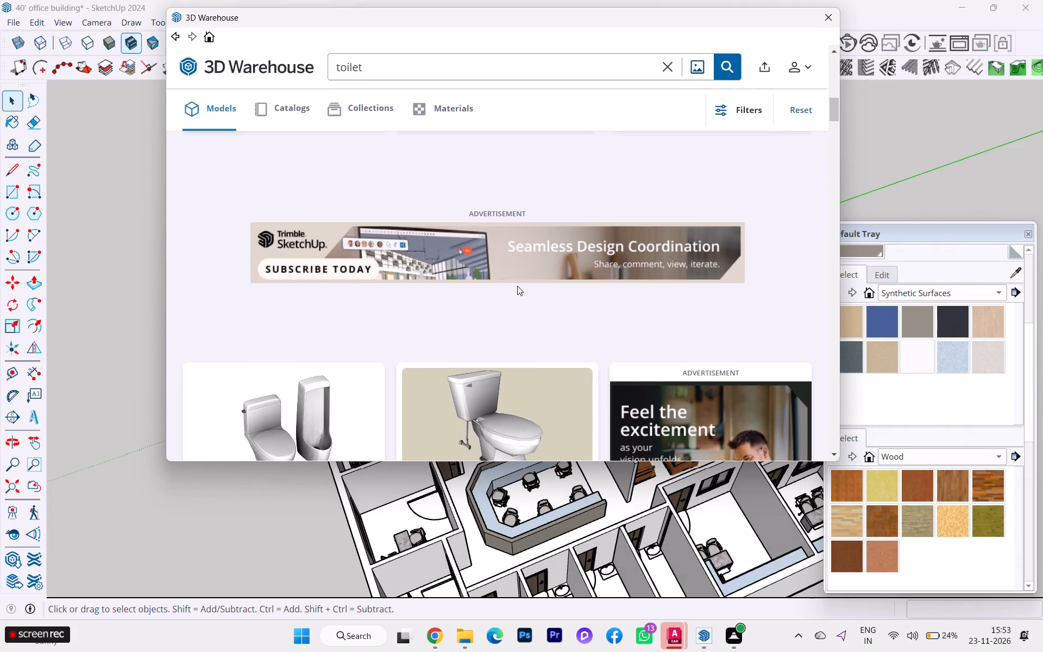
scroll(517, 286, "down", 10)
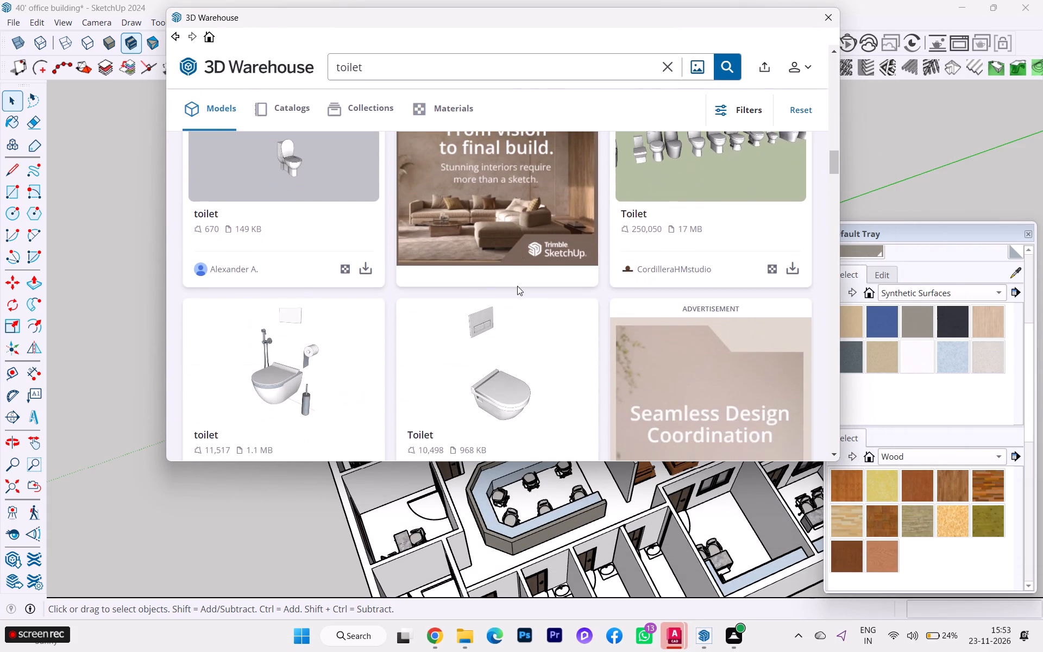
scroll(517, 286, "down", 3)
scroll(517, 286, "up", 2)
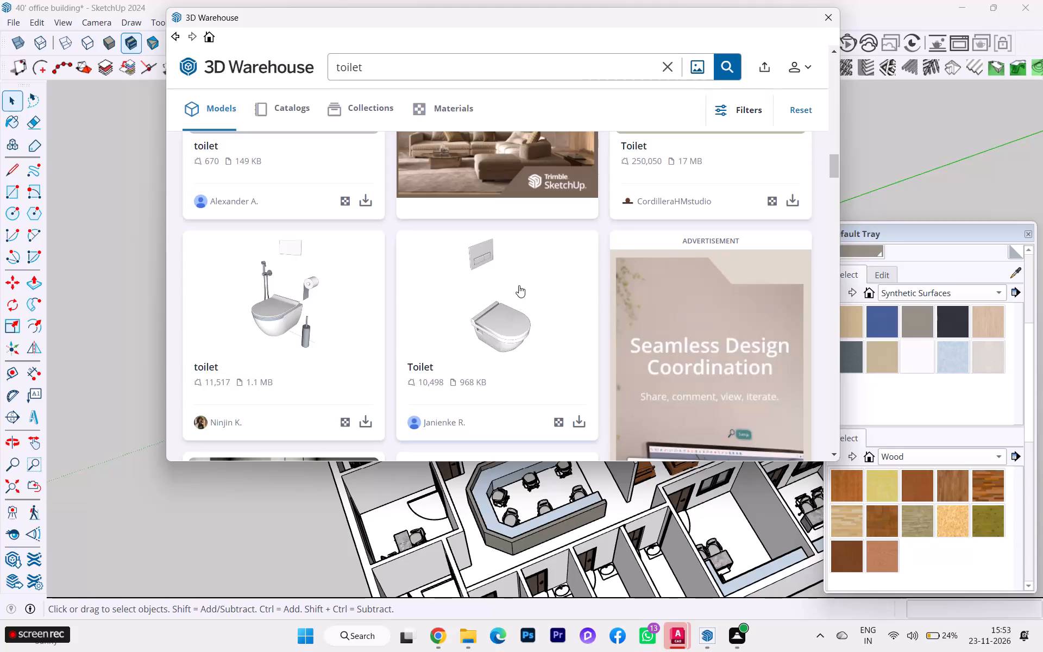
scroll(519, 285, "down", 1)
scroll(519, 285, "up", 12)
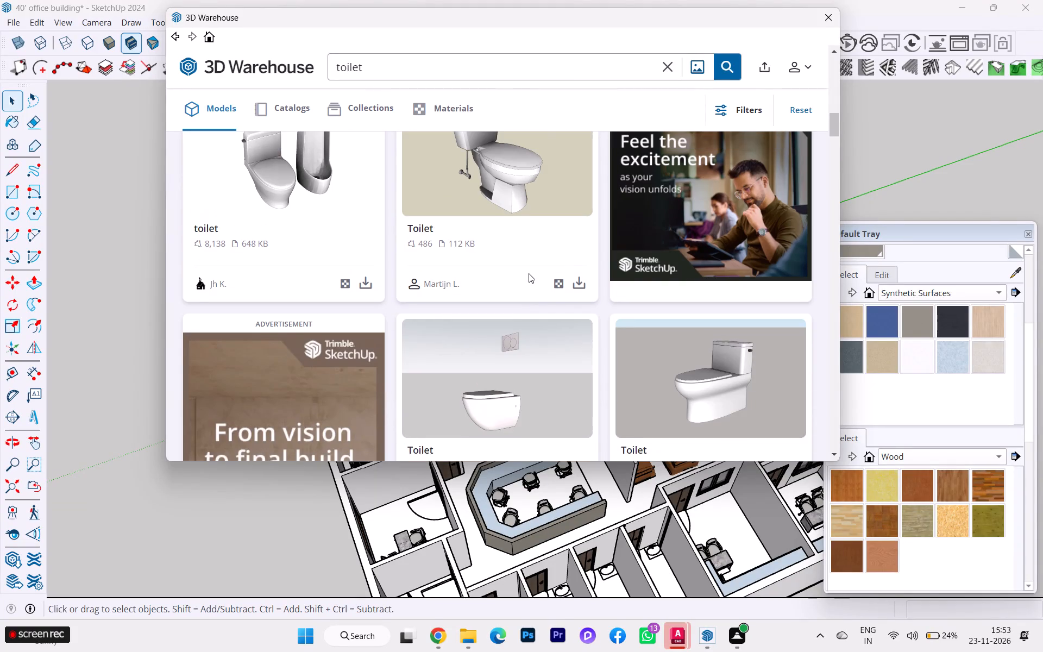
scroll(529, 273, "down", 5)
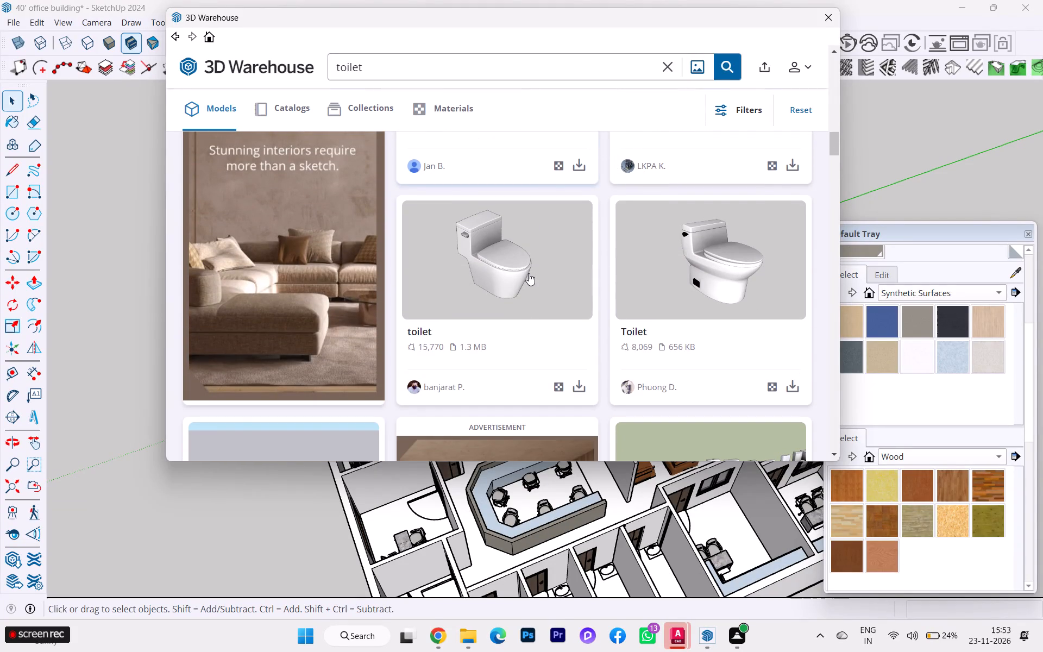
scroll(529, 273, "up", 6)
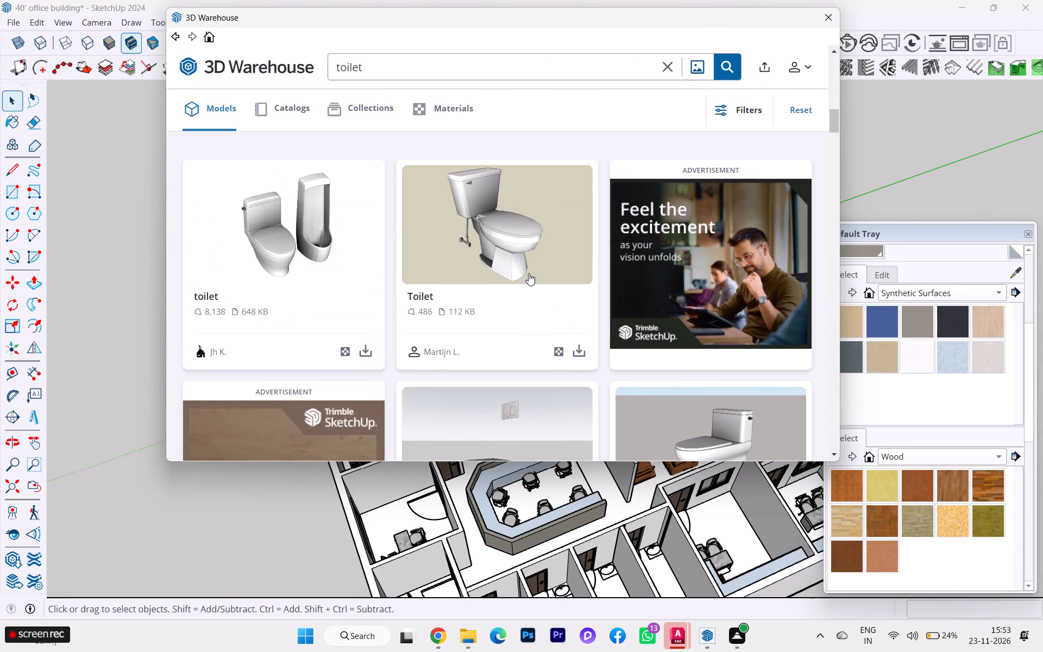
scroll(529, 273, "up", 2)
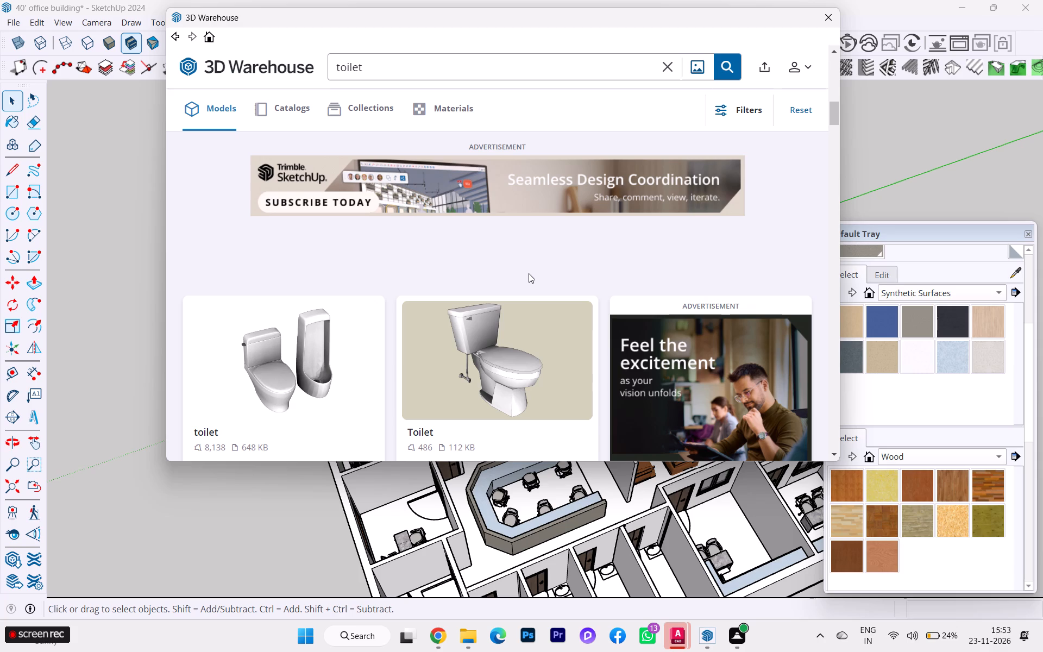
scroll(528, 278, "down", 4)
scroll(515, 299, "up", 1)
scroll(500, 327, "down", 4)
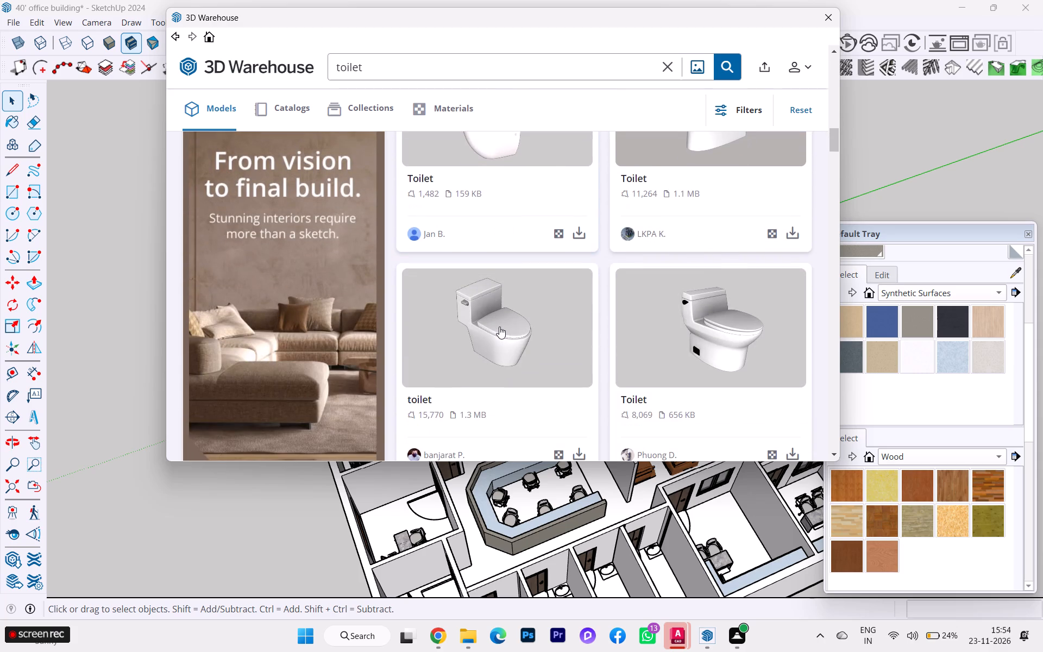
scroll(498, 328, "down", 4)
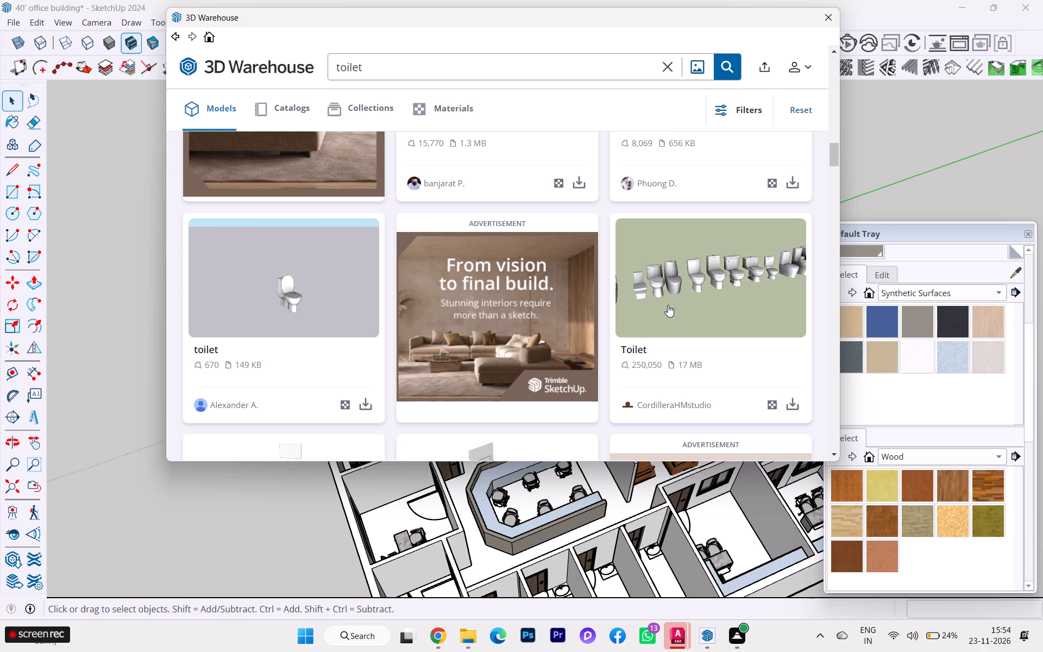
scroll(634, 300, "up", 1)
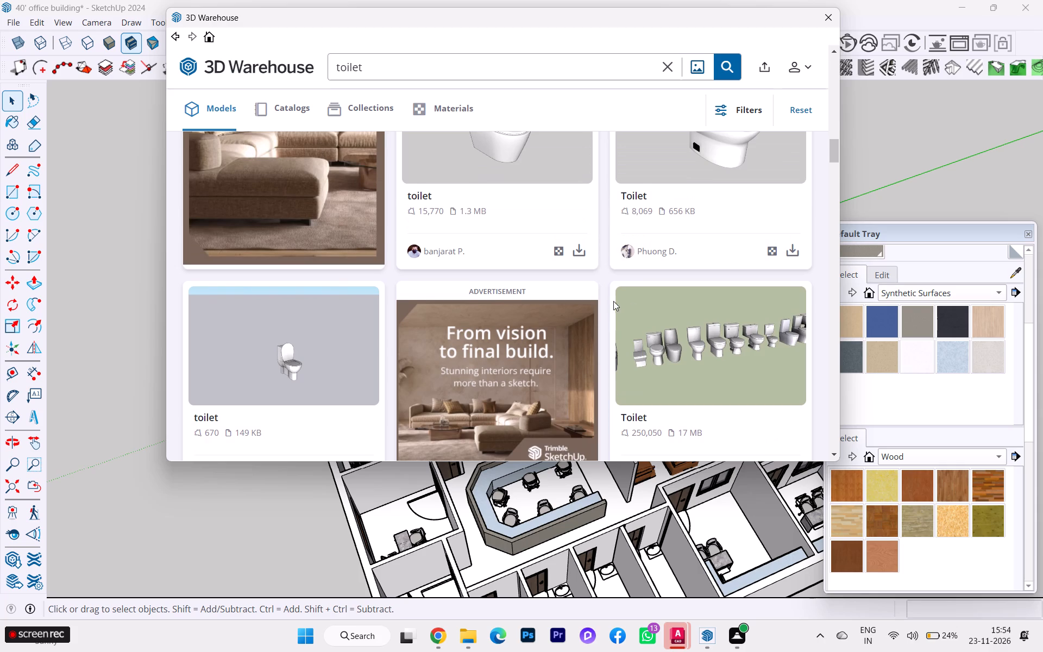
scroll(613, 301, "up", 1)
scroll(613, 301, "down", 2)
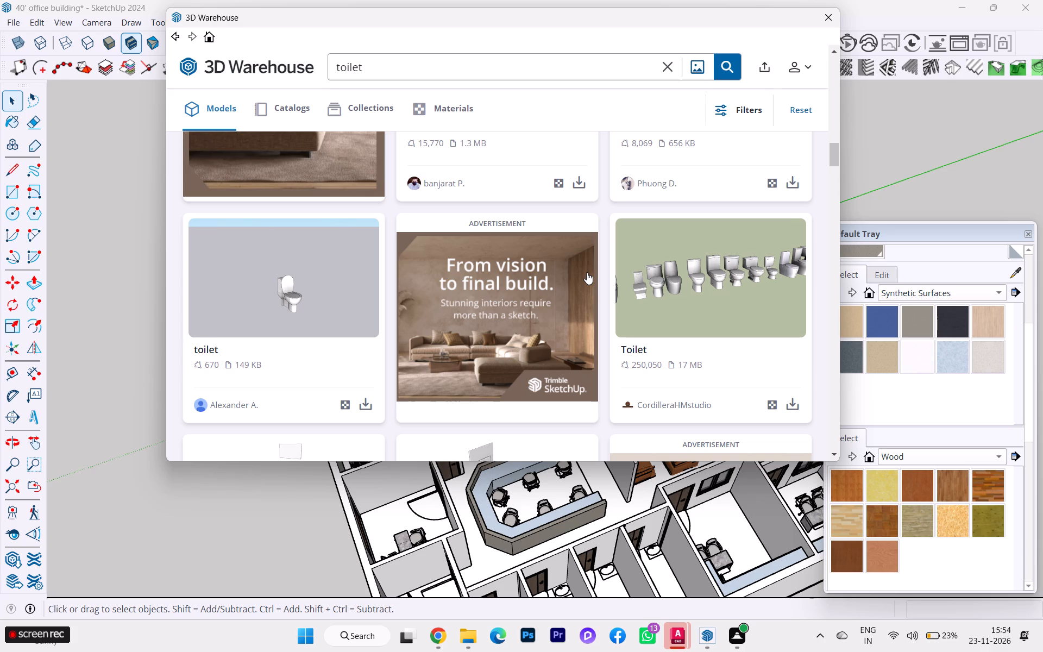
scroll(589, 271, "up", 2)
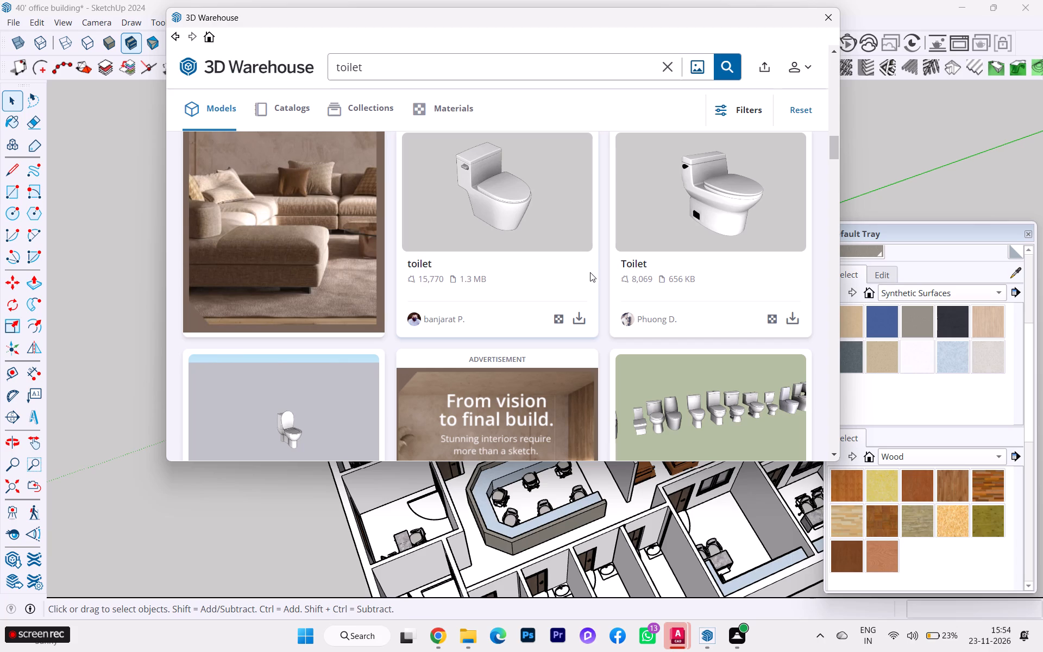
scroll(557, 236, "up", 1)
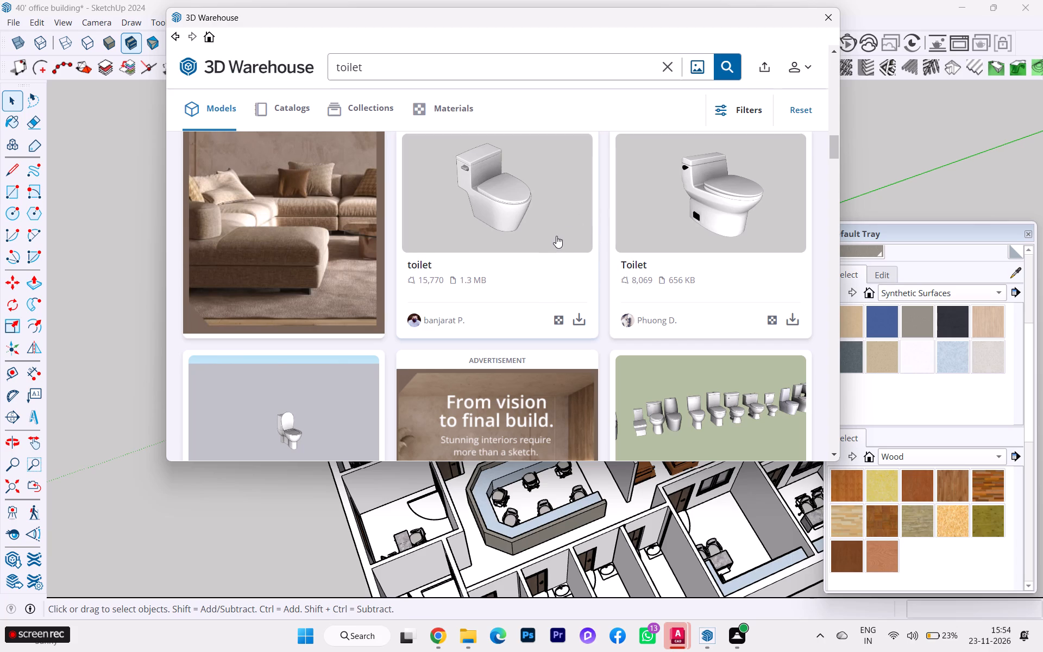
scroll(556, 236, "up", 2)
scroll(666, 303, "down", 4)
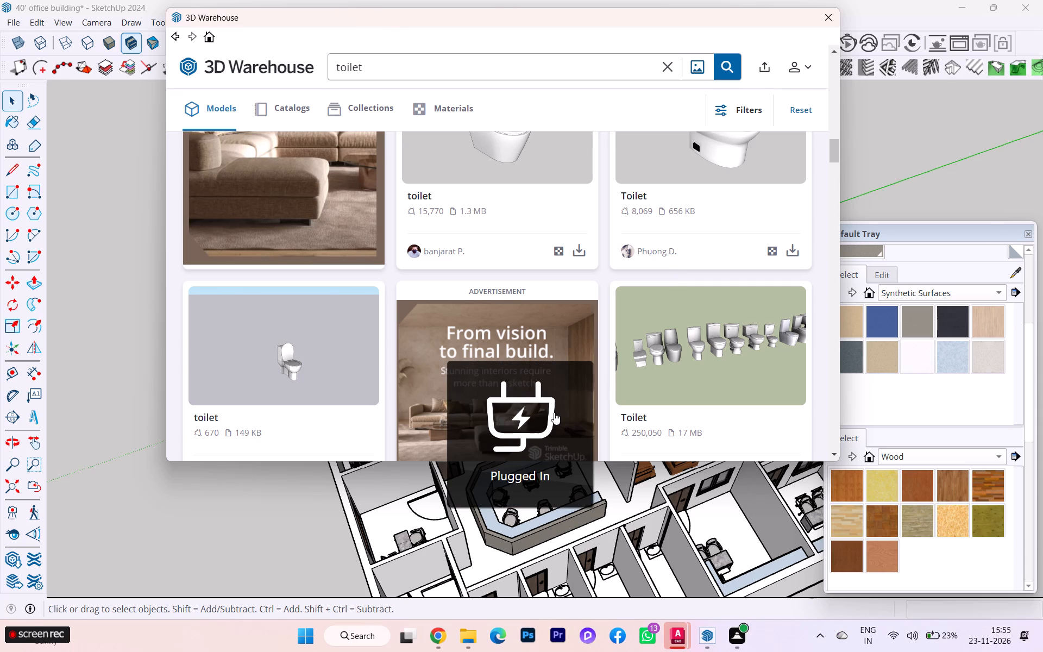
scroll(464, 446, "down", 2)
scroll(493, 483, "down", 1)
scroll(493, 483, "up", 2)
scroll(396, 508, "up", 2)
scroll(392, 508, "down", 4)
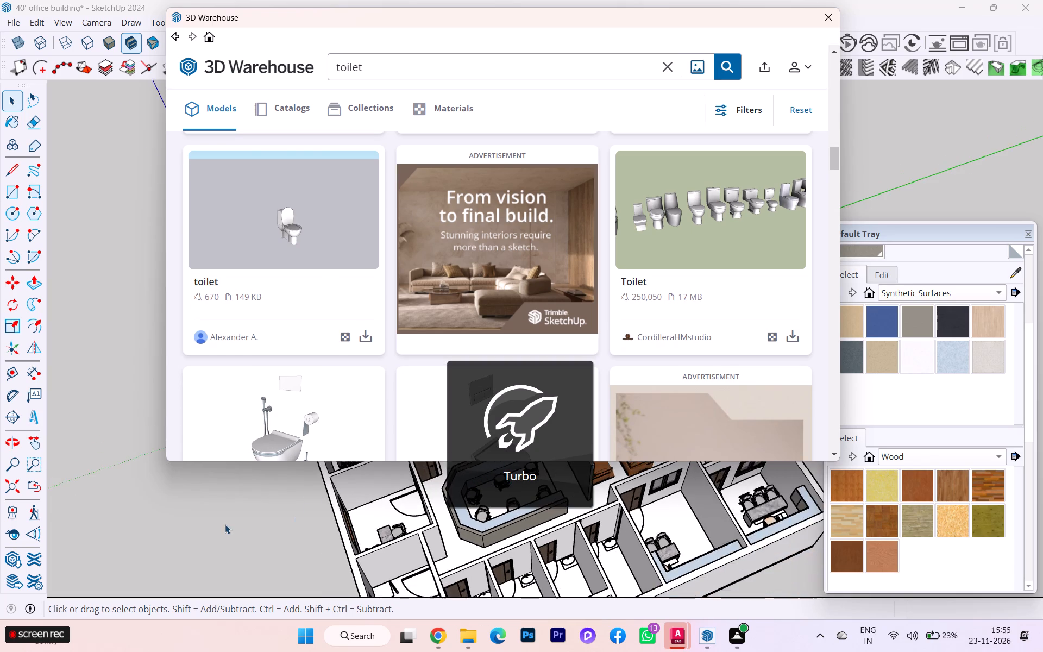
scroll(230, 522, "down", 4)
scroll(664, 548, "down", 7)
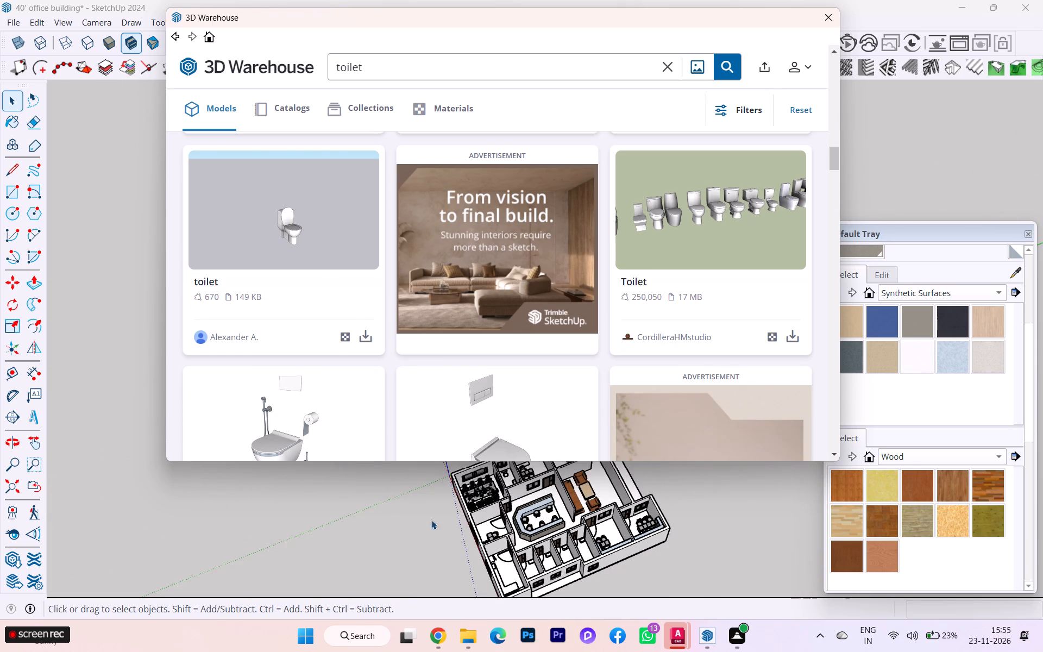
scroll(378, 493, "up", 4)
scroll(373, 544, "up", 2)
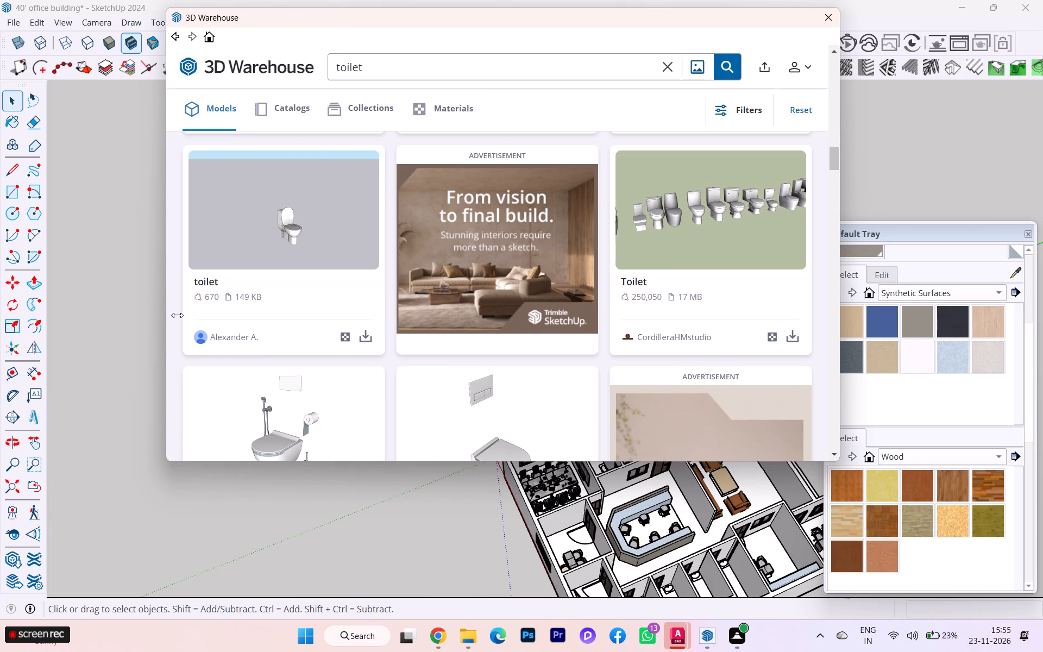
Browse further down the toilet results for a standalone two-piece toilet suited to the office toilet rooms.
scroll(296, 394, "up", 1)
scroll(472, 431, "down", 1)
scroll(473, 432, "up", 1)
scroll(476, 432, "down", 2)
scroll(478, 432, "up", 1)
scroll(478, 432, "down", 6)
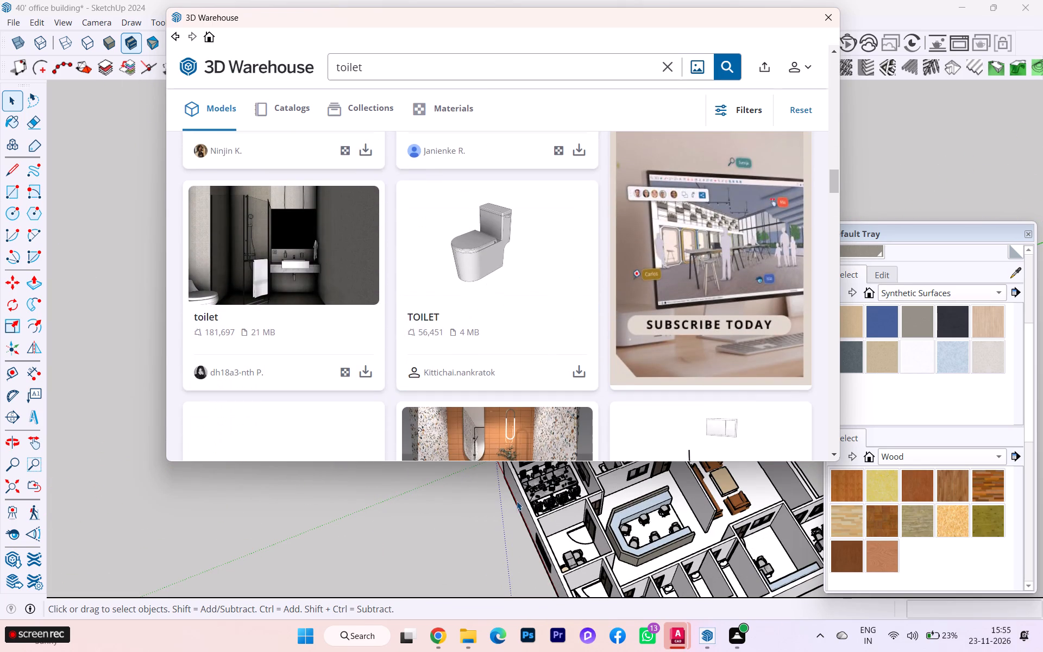
scroll(550, 556, "down", 2)
scroll(518, 437, "down", 1)
scroll(518, 437, "up", 1)
scroll(518, 437, "down", 3)
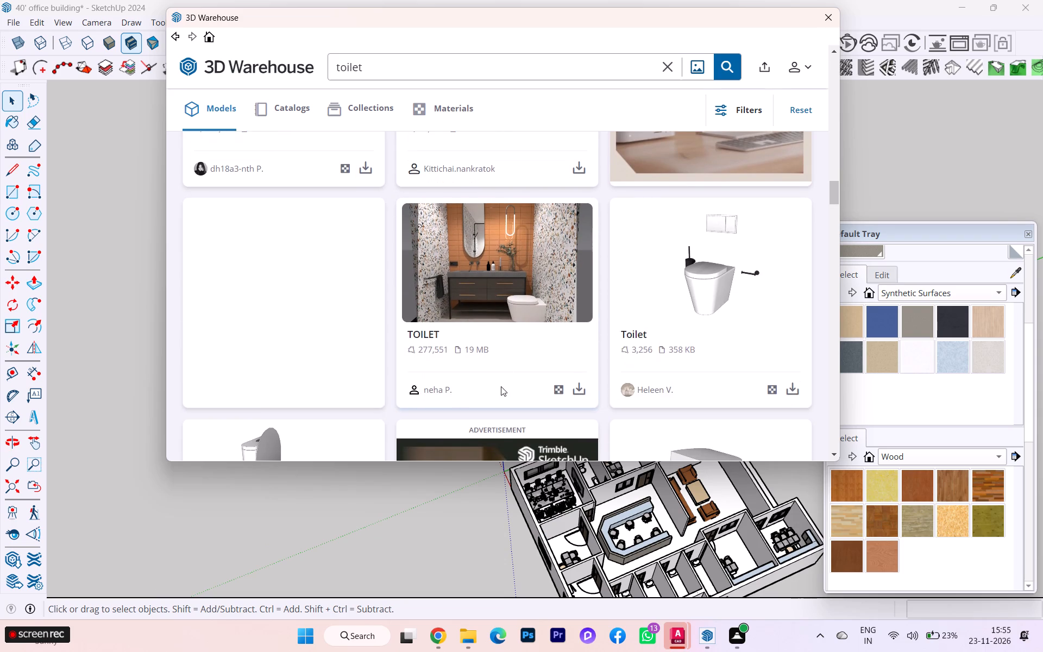
scroll(500, 384, "down", 1)
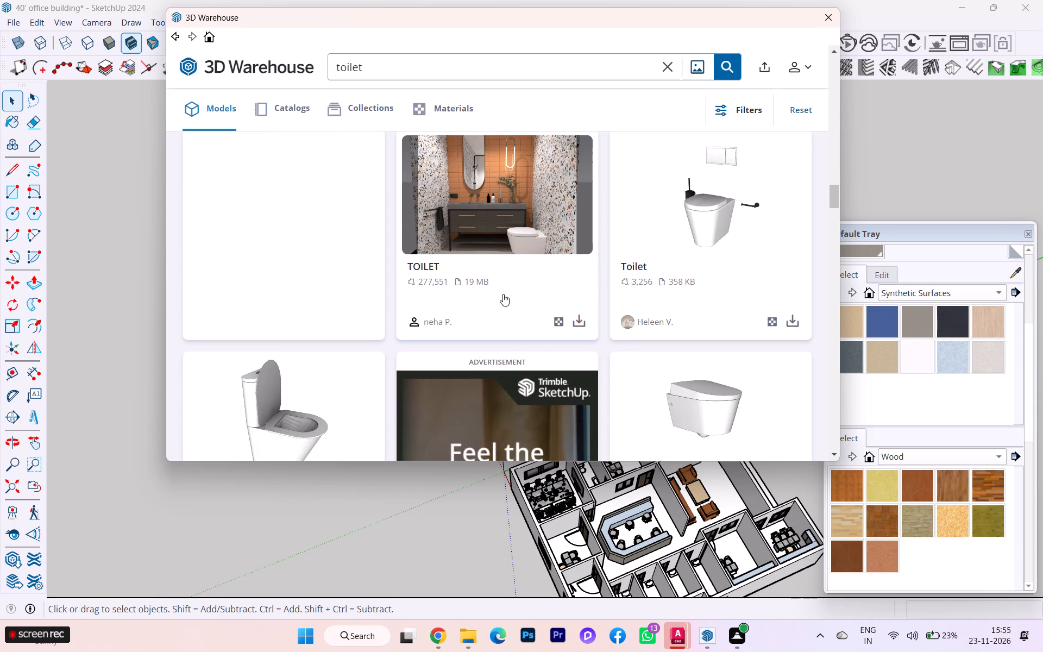
scroll(525, 324, "down", 3)
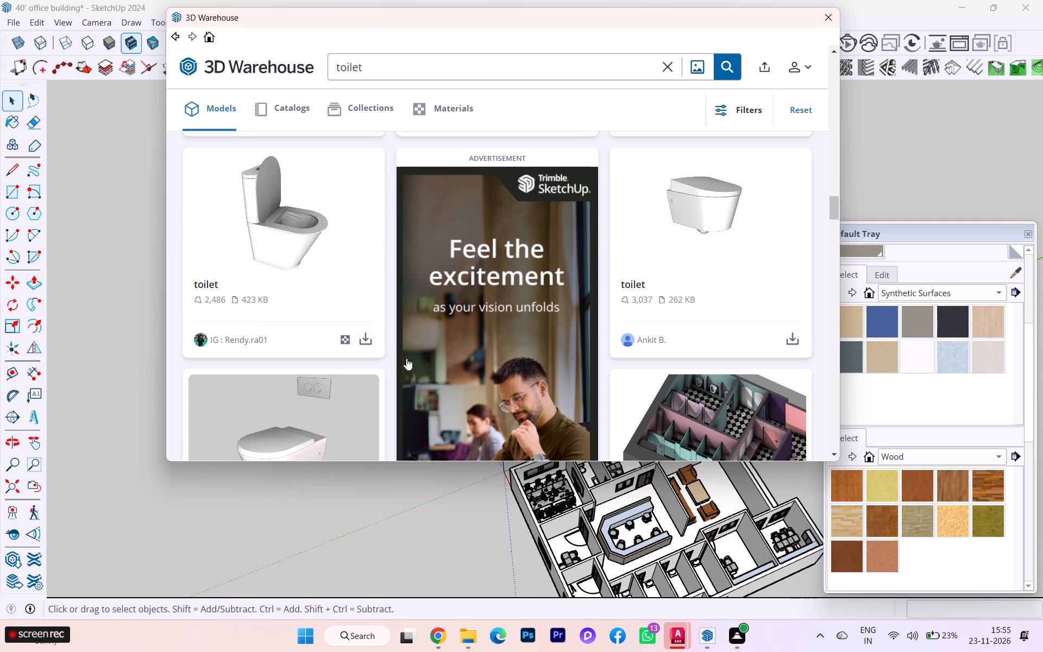
scroll(423, 355, "down", 2)
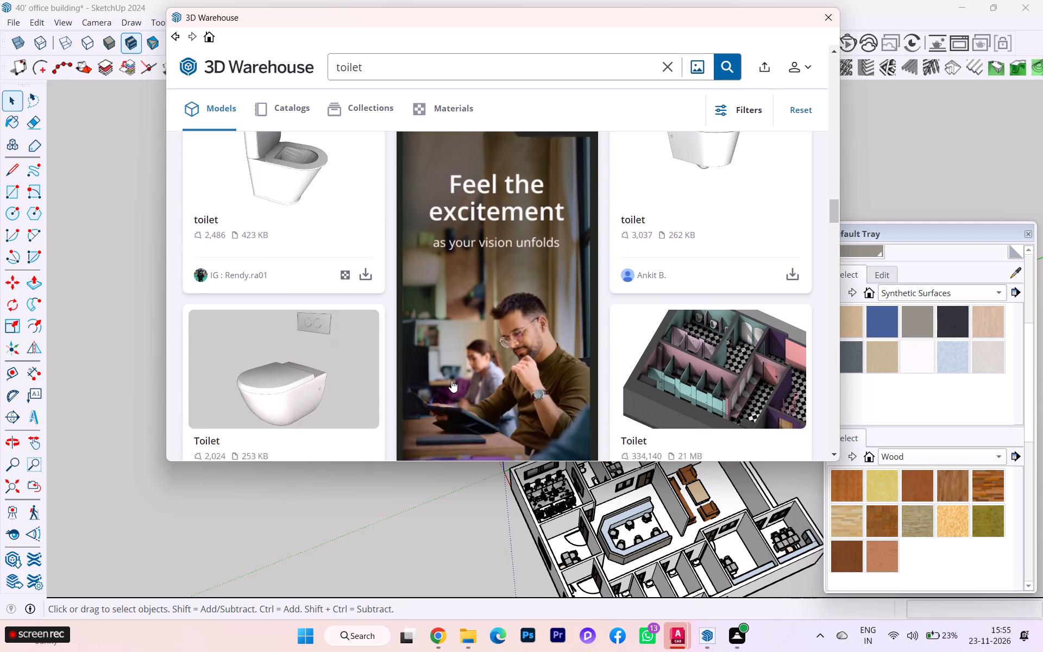
scroll(460, 386, "down", 3)
scroll(460, 386, "up", 1)
scroll(460, 386, "down", 1)
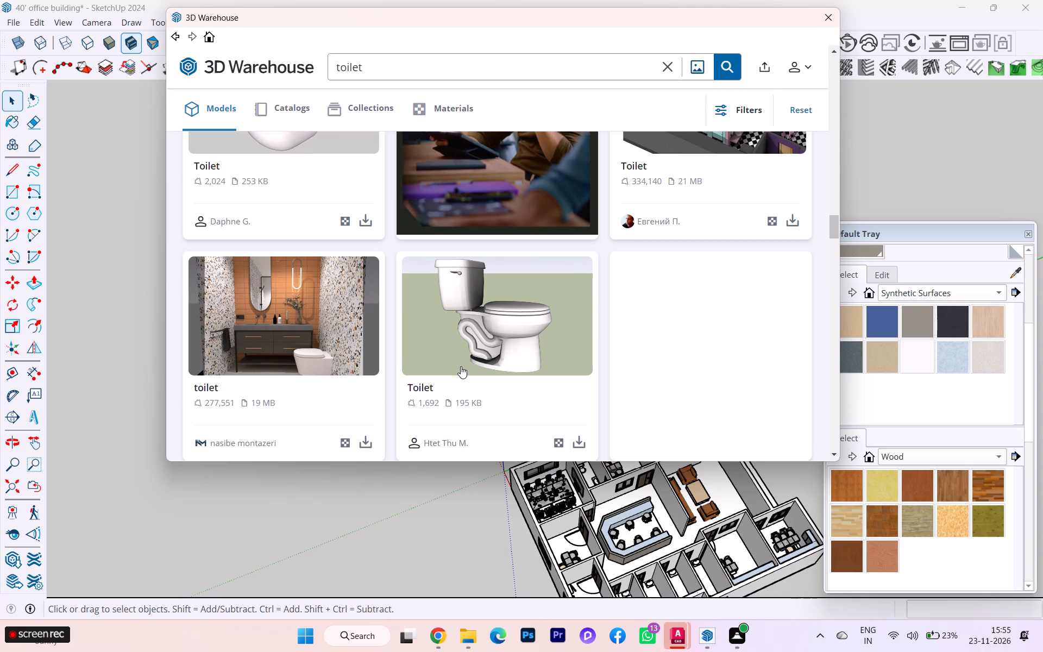
scroll(461, 362, "down", 4)
scroll(461, 362, "up", 1)
scroll(461, 362, "down", 1)
scroll(461, 362, "up", 1)
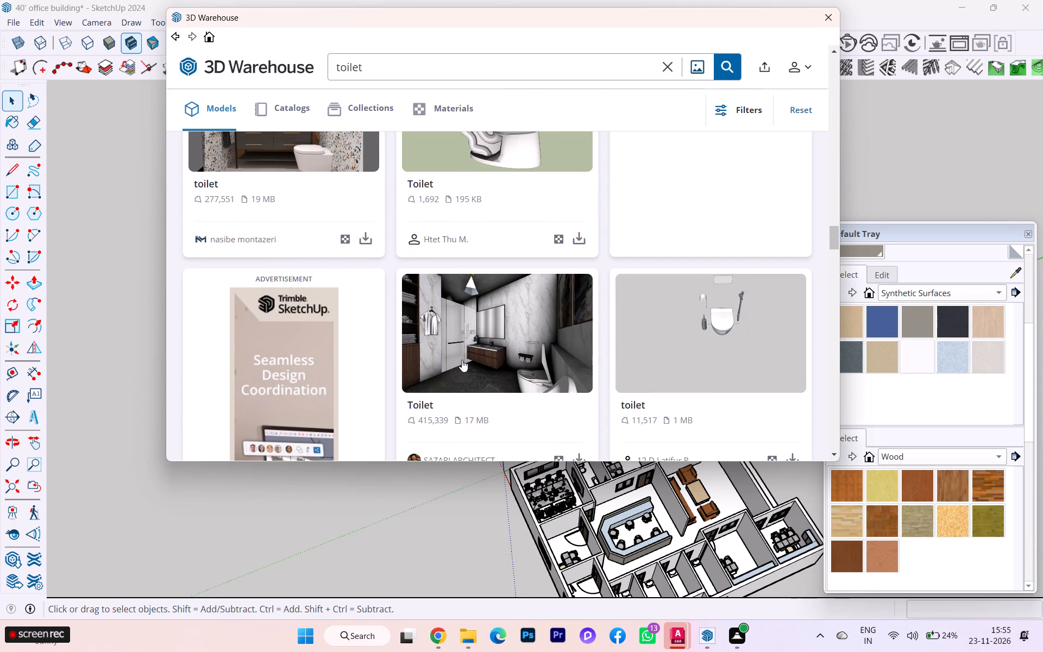
scroll(461, 360, "down", 4)
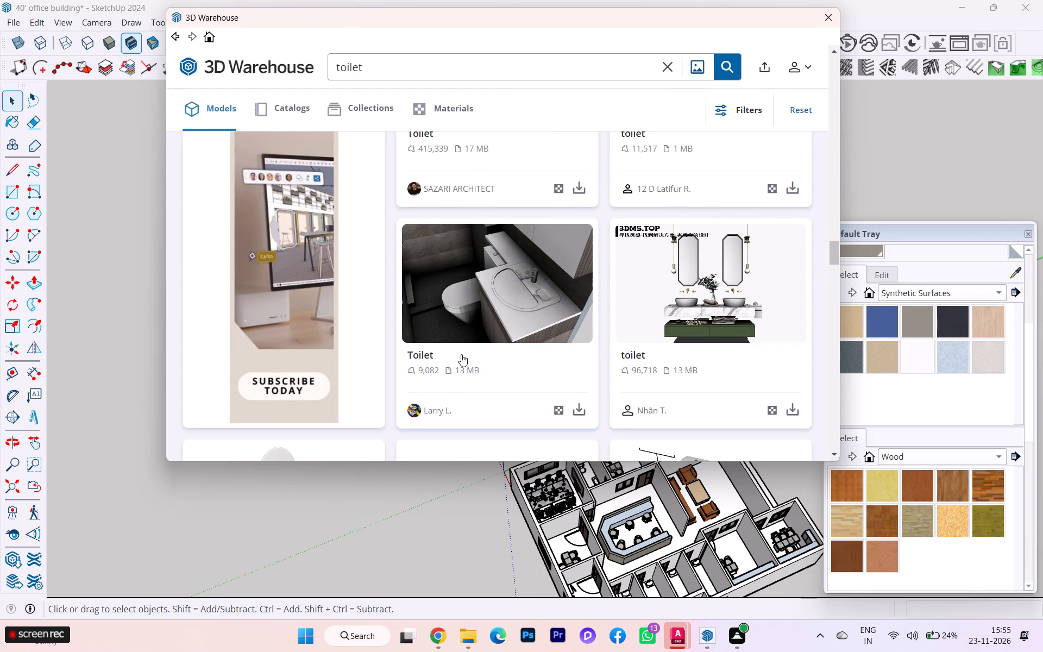
scroll(552, 393, "down", 2)
scroll(557, 385, "up", 1)
scroll(558, 384, "down", 3)
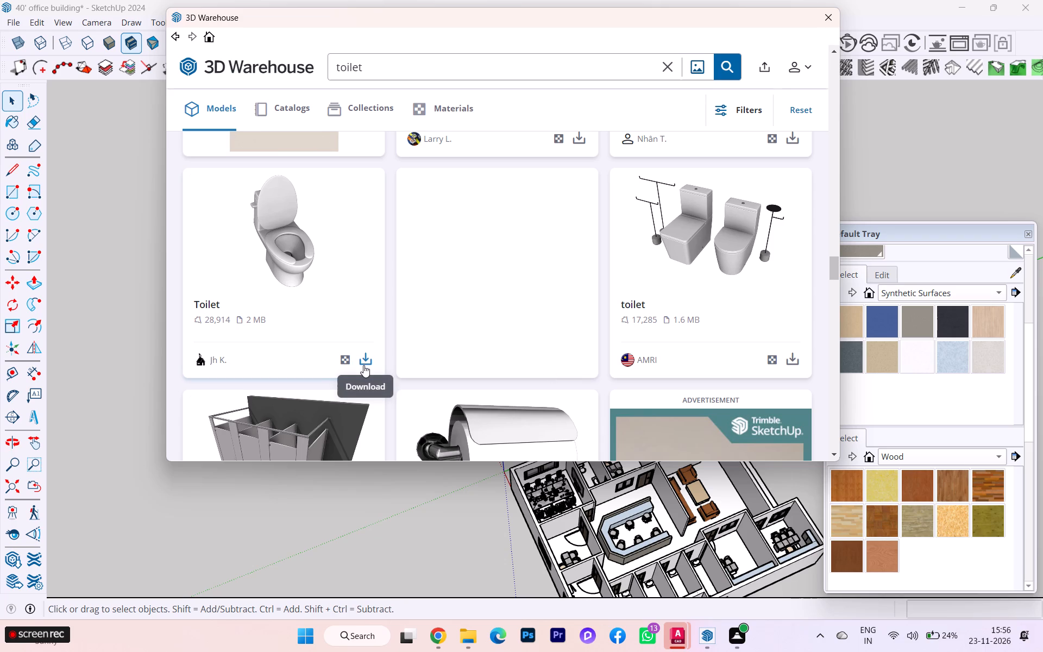
scroll(604, 347, "down", 4)
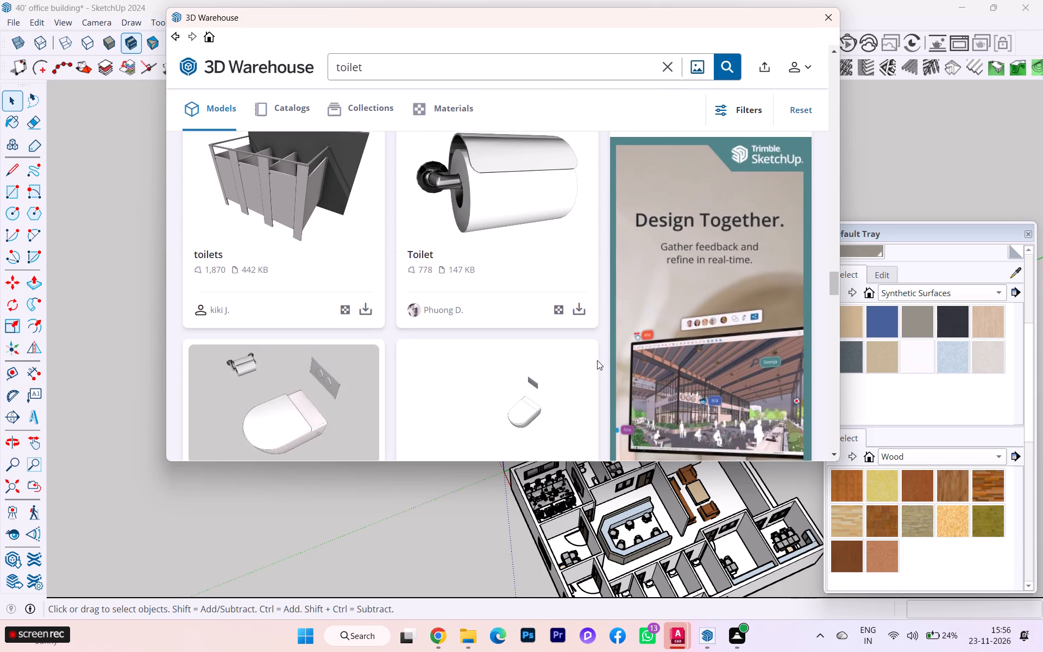
scroll(596, 361, "down", 3)
scroll(593, 364, "up", 3)
scroll(588, 362, "down", 6)
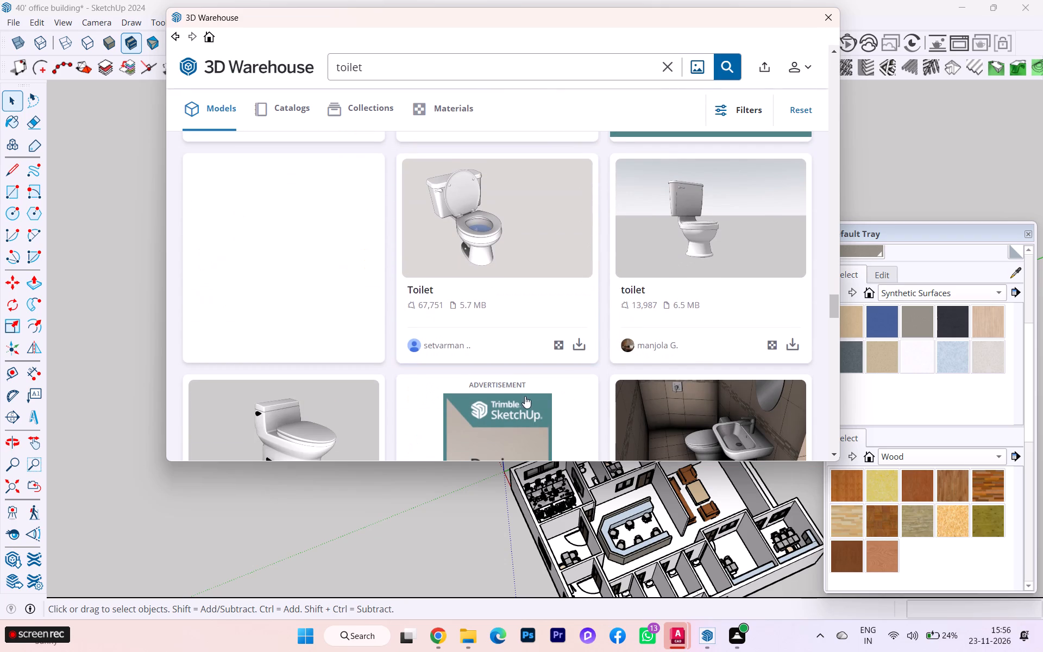
Download the 5.7 MB two-piece Toilet with the raised lid directly into the office building model.
left_click(583, 340)
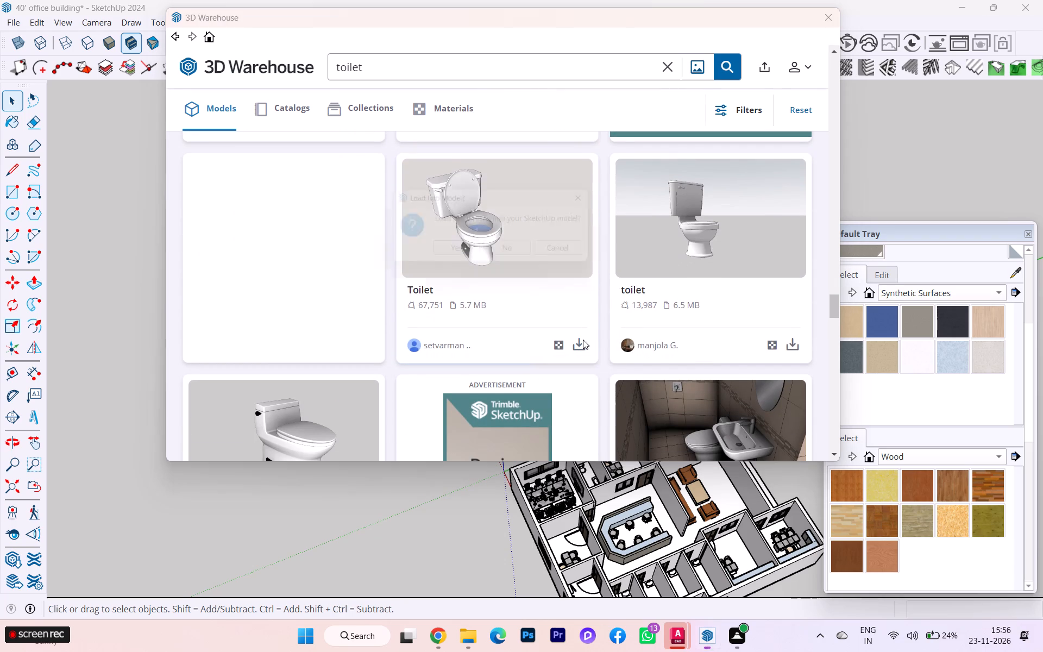
left_click(462, 252)
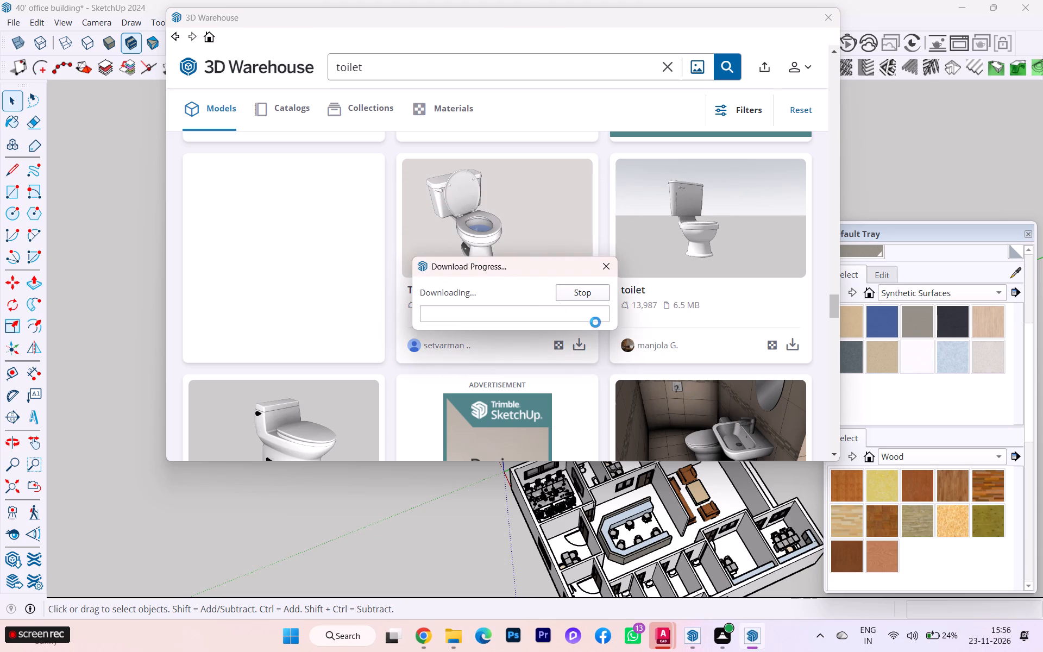
Place the downloaded toilet over the plan's toilet outline in the toilet room beside the office with the L-shaped counter.
scroll(566, 477, "up", 2)
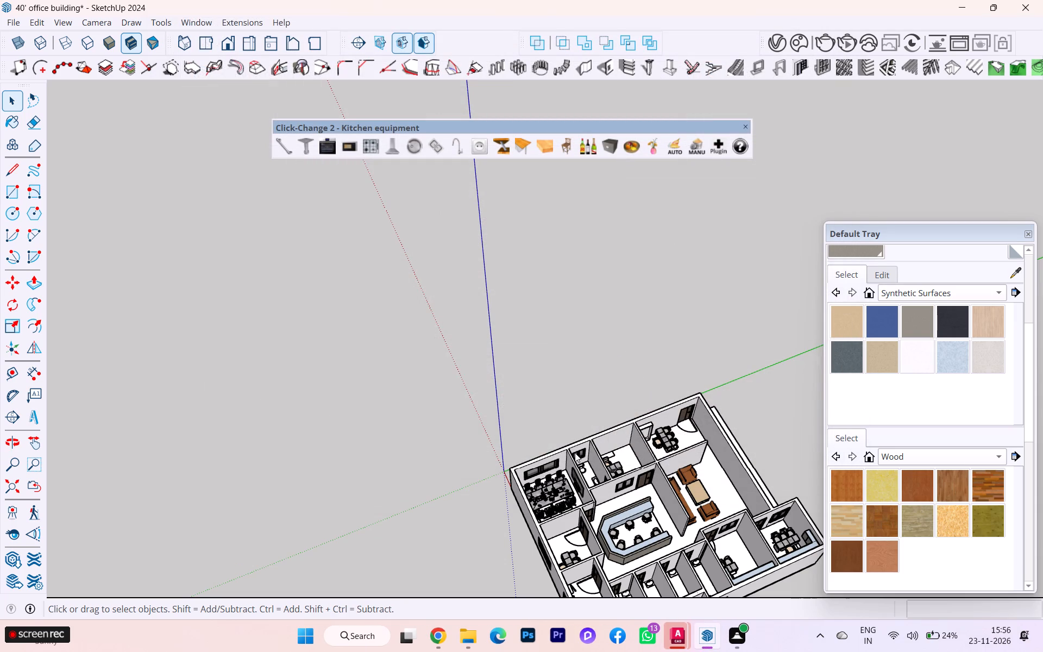
scroll(460, 342, "down", 2)
scroll(453, 283, "down", 2)
scroll(443, 363, "up", 1)
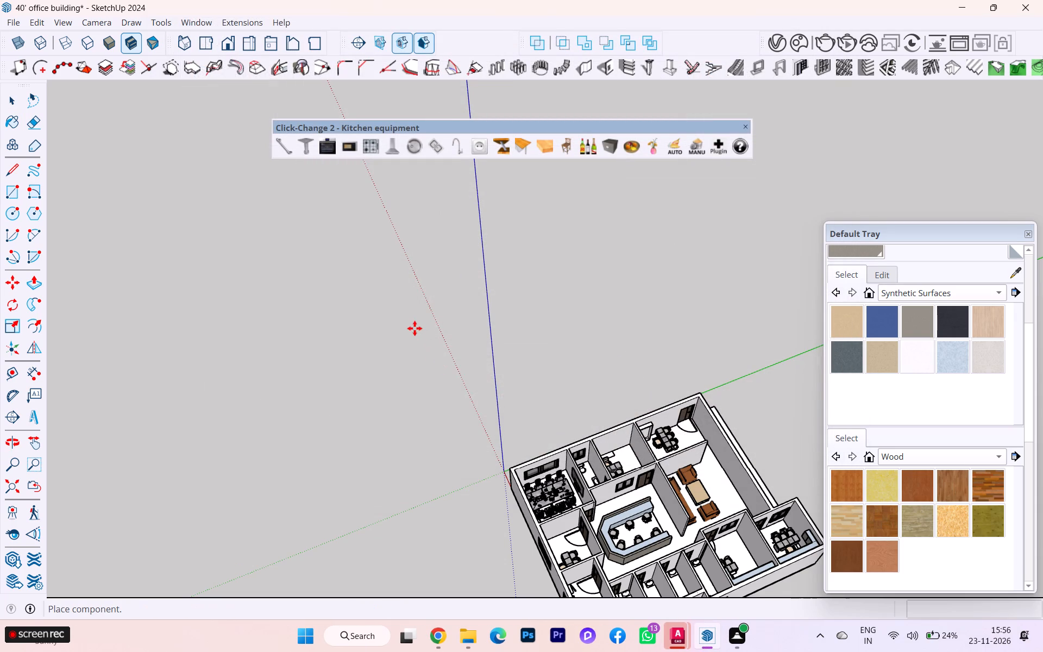
scroll(407, 329, "down", 7)
scroll(501, 418, "up", 3)
scroll(537, 469, "up", 1)
scroll(537, 470, "down", 1)
scroll(537, 474, "up", 4)
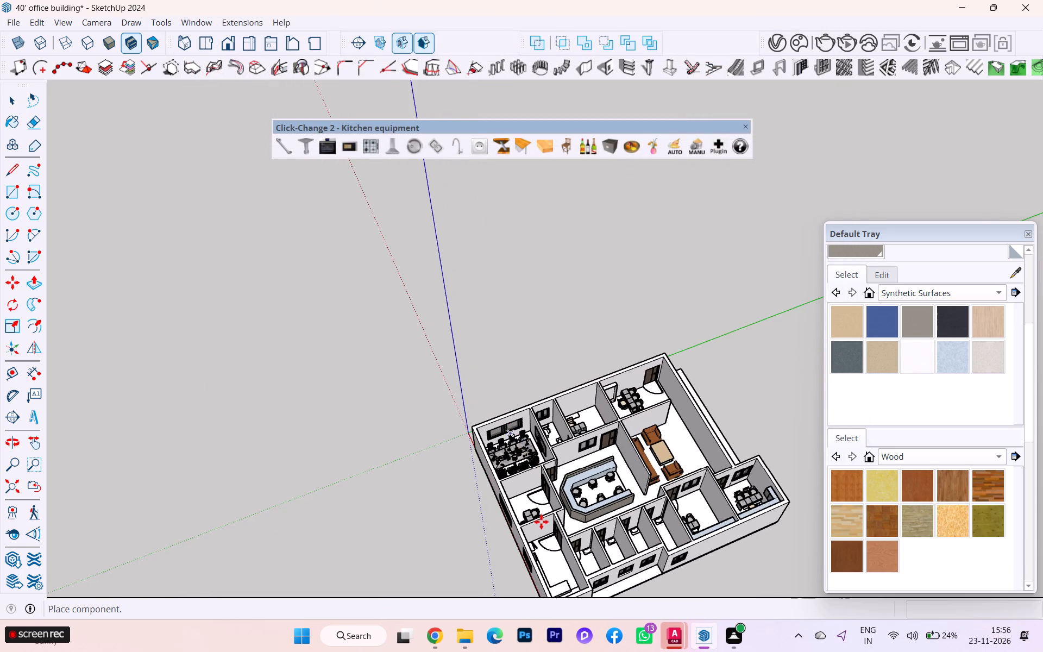
scroll(541, 522, "up", 3)
scroll(387, 362, "down", 2)
scroll(482, 485, "up", 8)
scroll(340, 360, "down", 4)
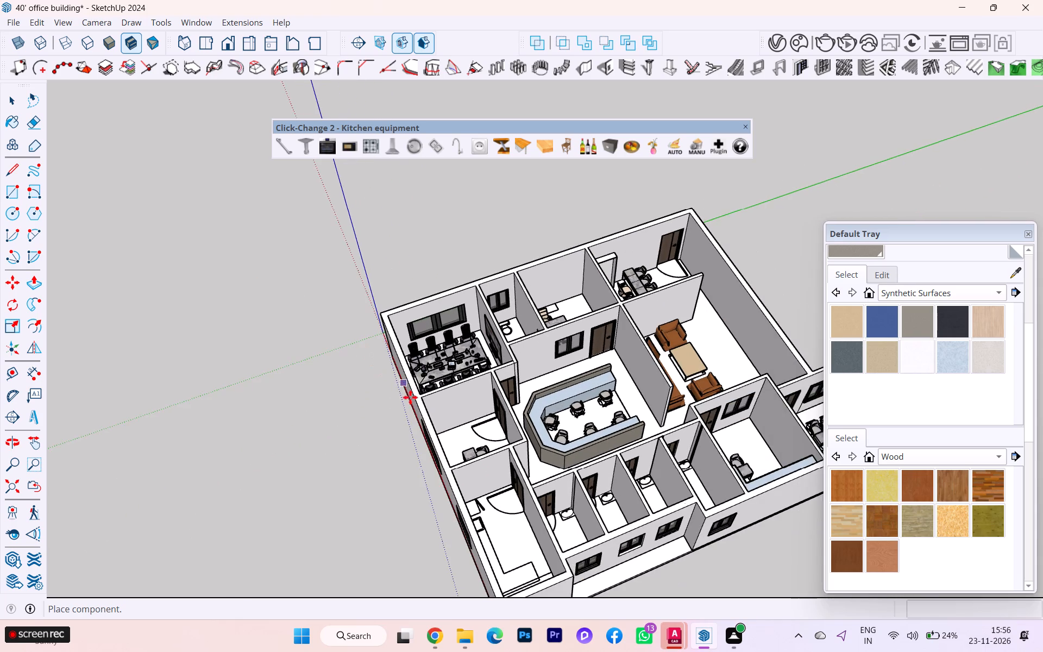
middle_click_drag(428, 417, 262, 330)
scroll(354, 406, "up", 3)
scroll(389, 454, "down", 1)
middle_click_drag(389, 454, 501, 511)
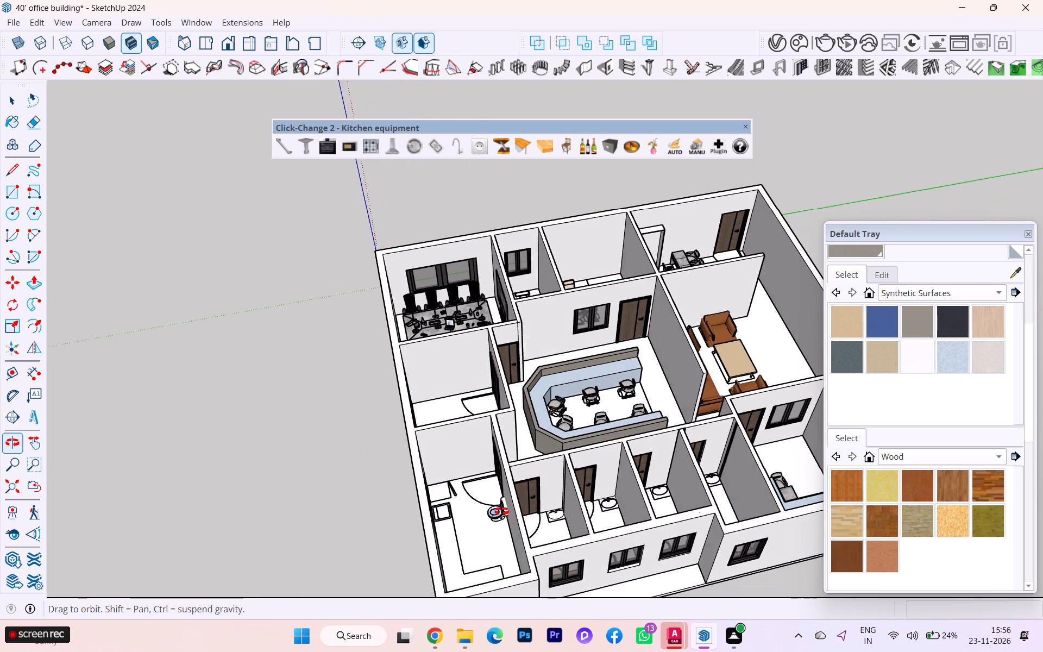
middle_click_drag(501, 511, 510, 512)
scroll(510, 512, "up", 4)
scroll(500, 521, "down", 1)
scroll(499, 522, "up", 2)
scroll(346, 308, "down", 3)
scroll(377, 325, "up", 1)
scroll(393, 329, "down", 1)
scroll(482, 426, "up", 3)
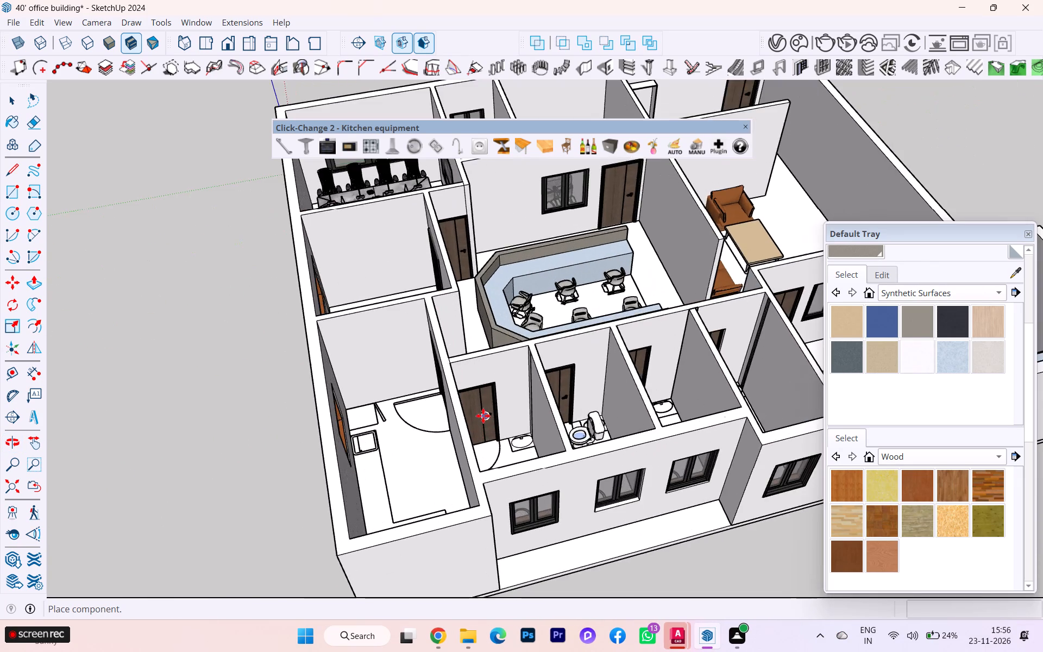
scroll(469, 412, "down", 1)
middle_click_drag(469, 413, 765, 529)
scroll(373, 380, "down", 1)
middle_click_drag(357, 378, 921, 474)
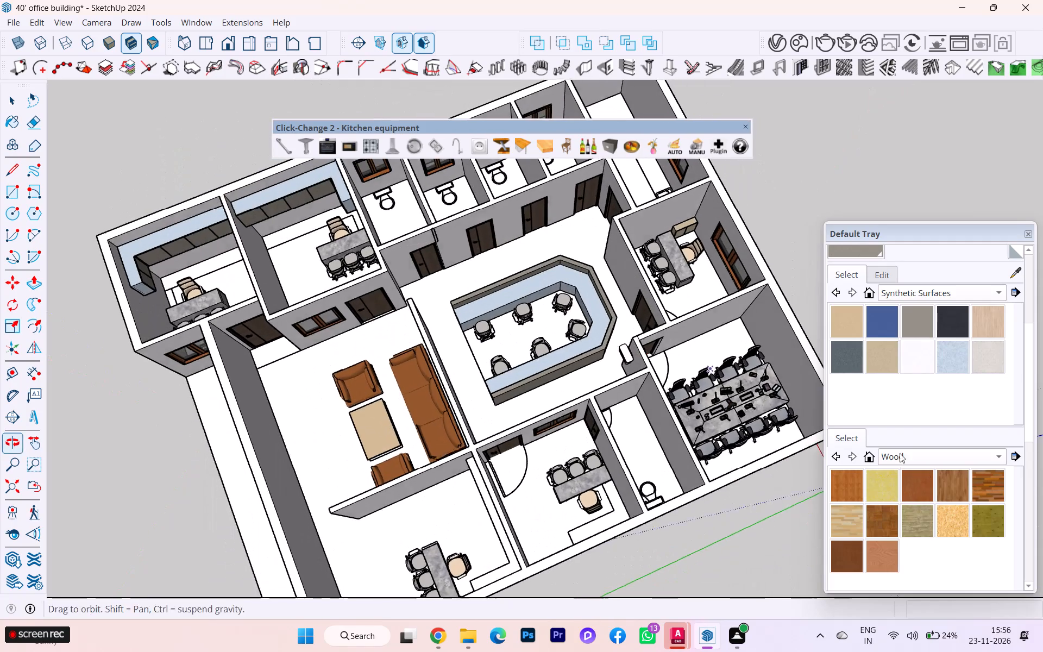
scroll(451, 291, "down", 1)
scroll(458, 431, "up", 1)
scroll(475, 440, "down", 4)
scroll(474, 452, "up", 1)
scroll(474, 454, "down", 2)
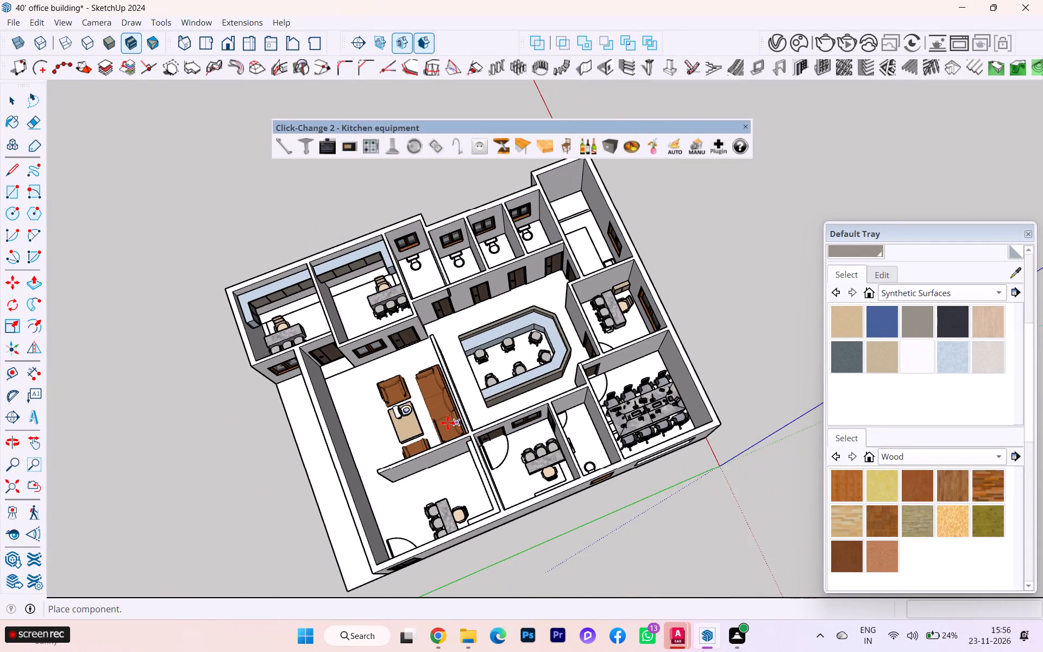
scroll(422, 290, "up", 1)
scroll(425, 286, "down", 1)
scroll(428, 283, "up", 1)
scroll(463, 254, "up", 4)
scroll(318, 288, "up", 4)
scroll(368, 265, "up", 1)
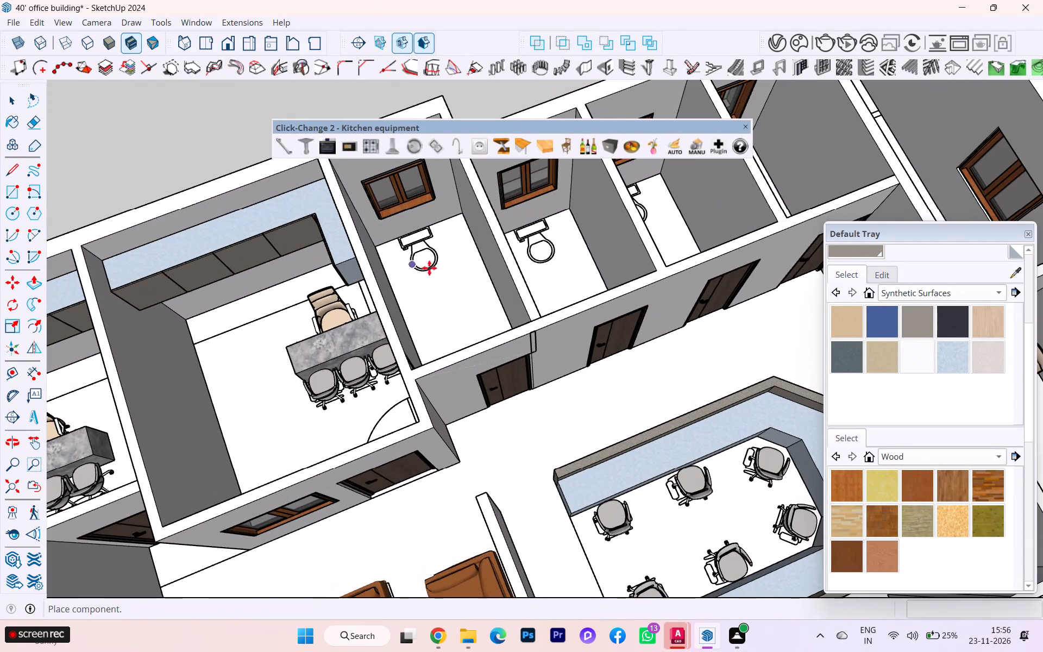
left_click(566, 285)
Rotate the placed toilet 90 degrees so its tank faces the window wall of the toilet room.
scroll(421, 235, "up", 2)
scroll(421, 235, "down", 1)
scroll(420, 235, "up", 4)
scroll(48, 183, "up", 3)
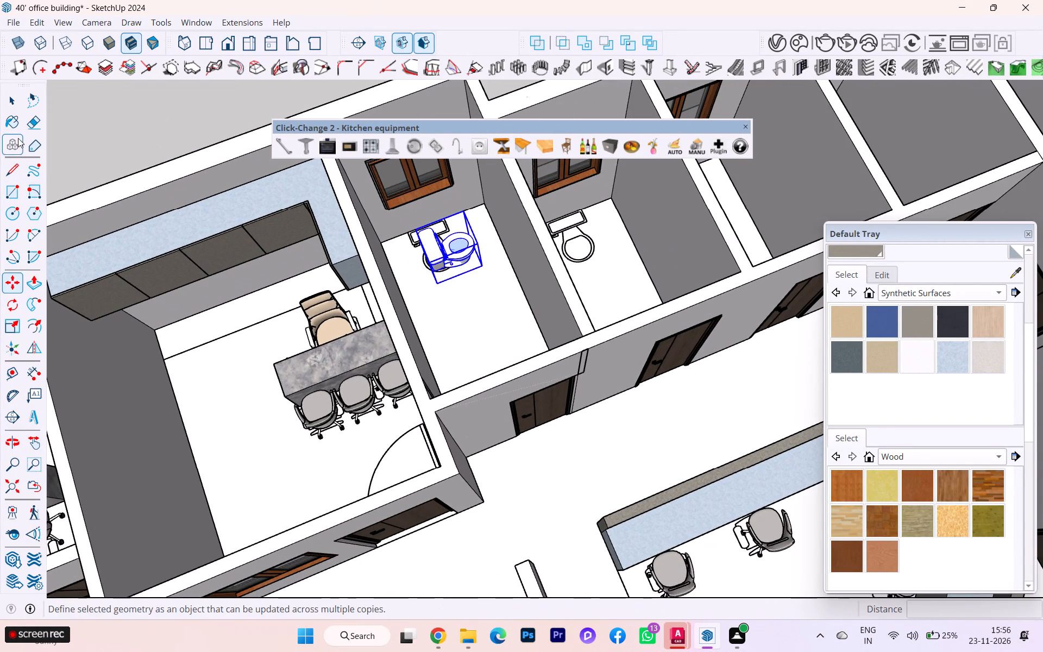
left_click(6, 298)
scroll(467, 284, "up", 1)
scroll(464, 285, "down", 1)
scroll(462, 287, "up", 6)
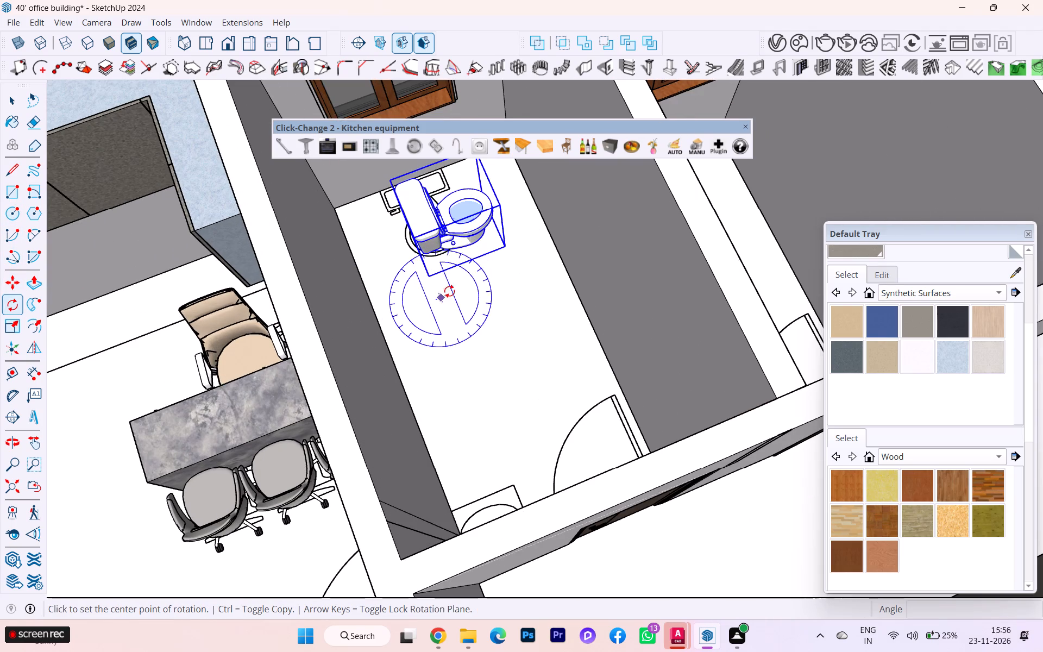
left_click(451, 289)
left_click(488, 275)
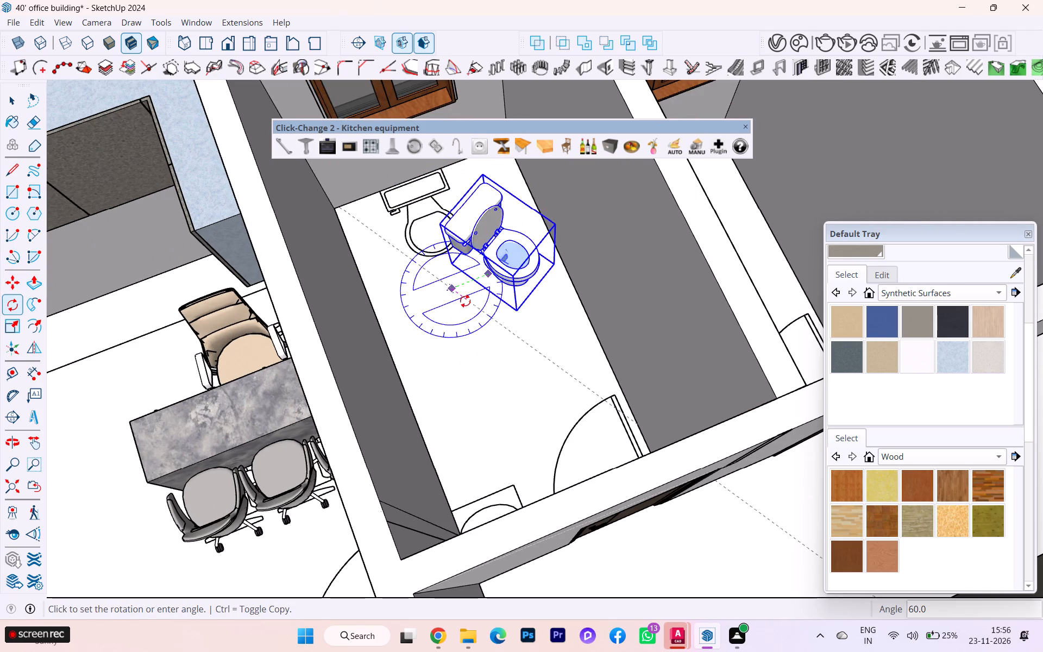
type("90")
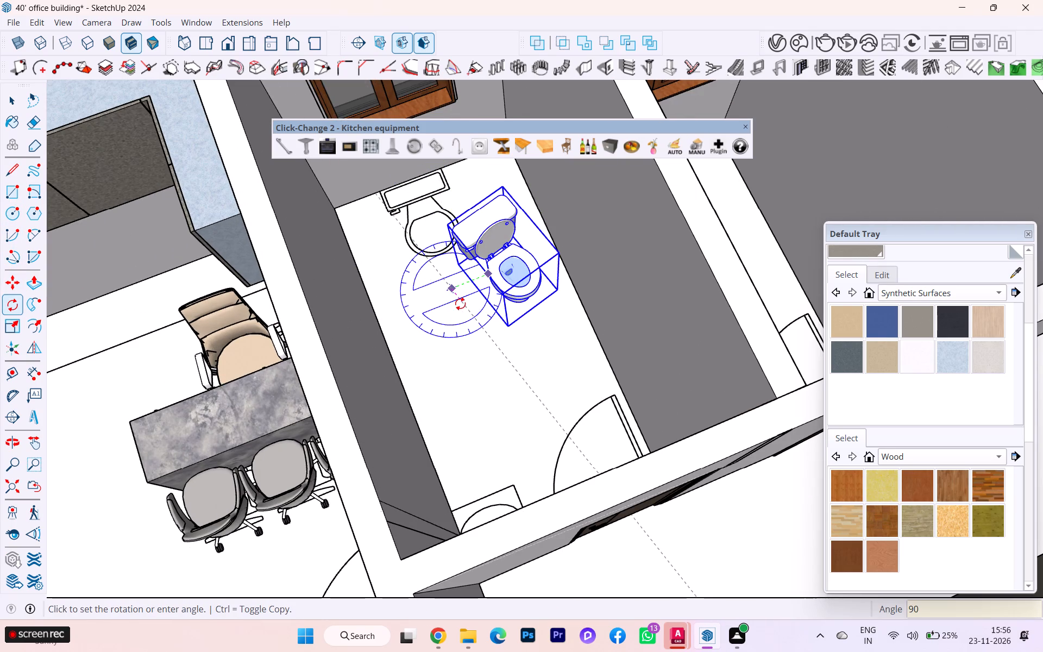
key("Return")
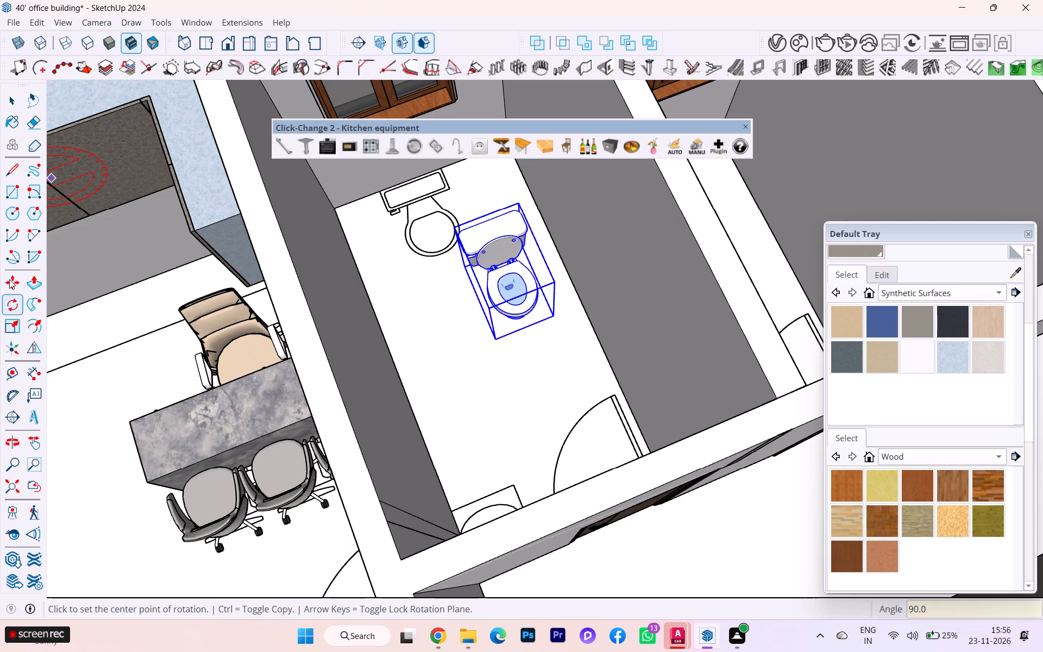
Move the toilet by its rear bottom corner onto the rear corner of the plan's toilet outline at the window wall.
left_click(9, 284)
middle_click_drag(352, 314, 633, 315)
scroll(429, 313, "up", 5)
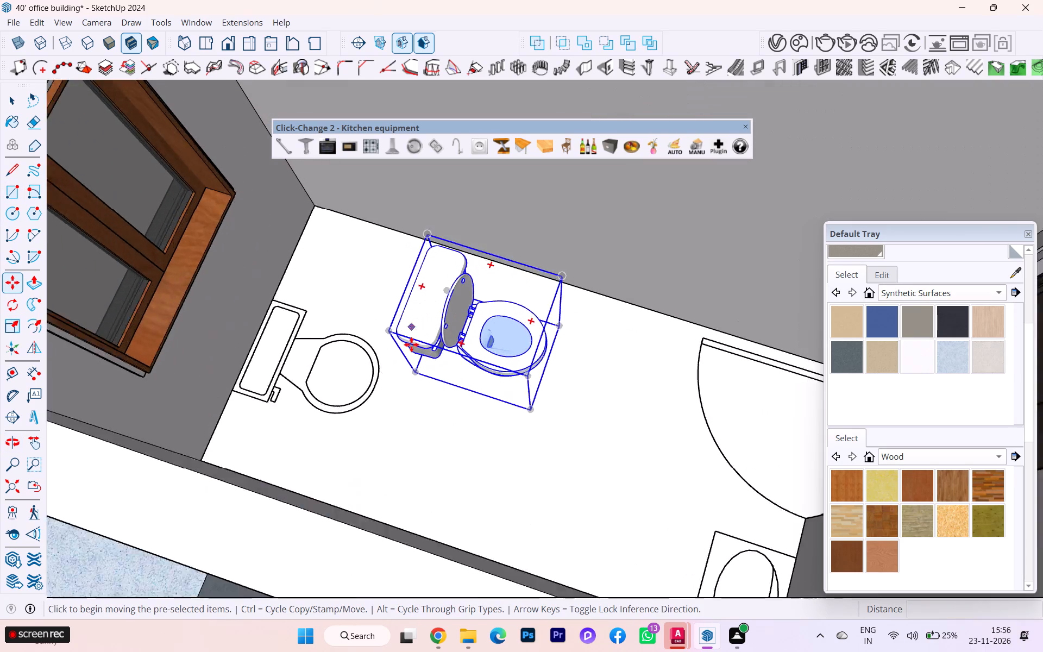
scroll(411, 344, "up", 5)
left_click(415, 383)
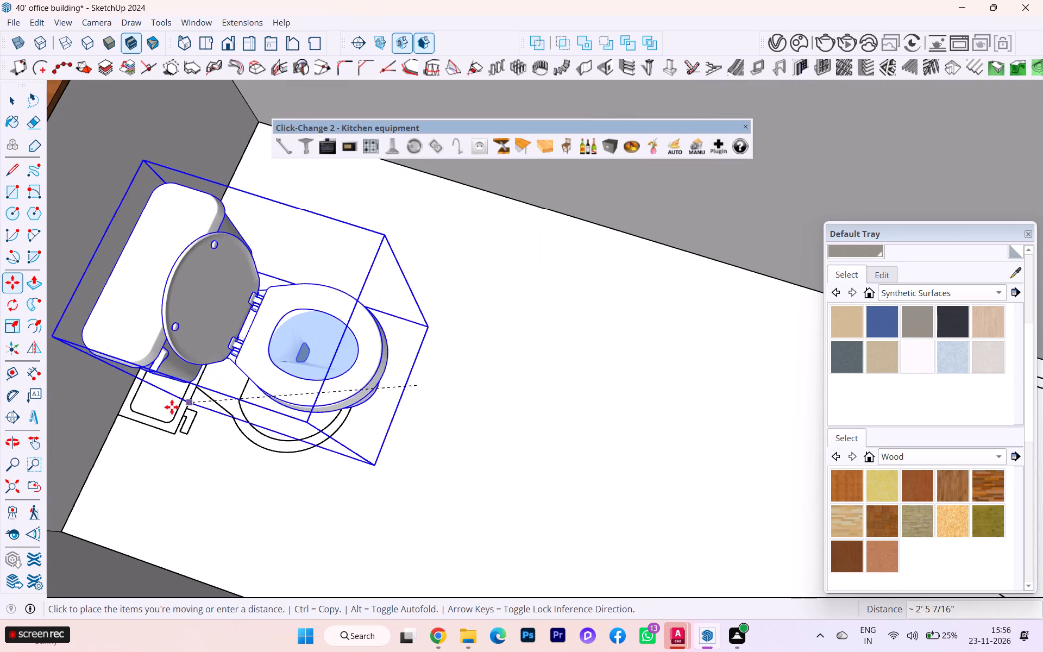
left_click(119, 415)
Scale the toilet to 1.04 in width along the red axis and to about 1.21 in height along the blue axis.
scroll(261, 332, "down", 1)
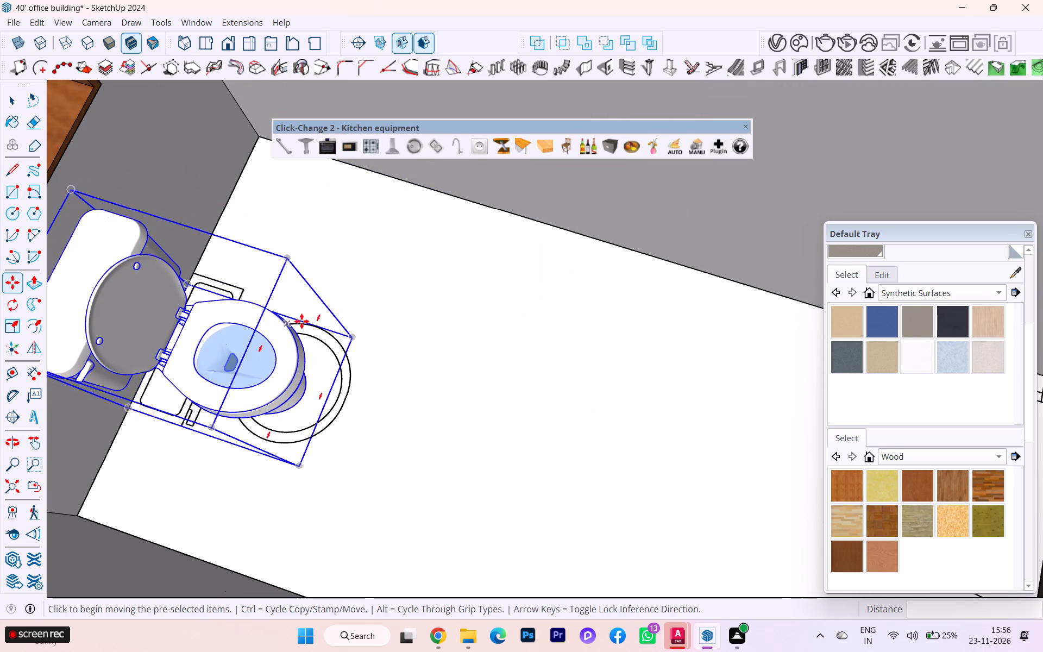
middle_click_drag(292, 264, 117, 186)
scroll(285, 289, "down", 1)
scroll(326, 321, "down", 3)
middle_click_drag(334, 328, 370, 341)
scroll(341, 318, "up", 2)
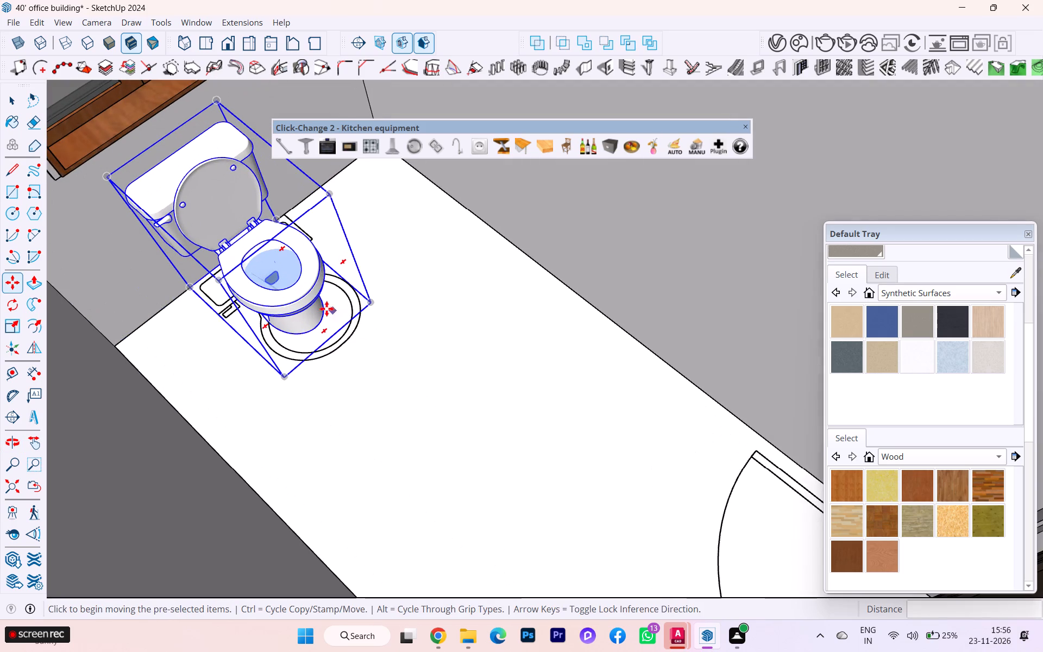
scroll(227, 287, "up", 1)
scroll(292, 324, "up", 1)
middle_click_drag(304, 315, 319, 322)
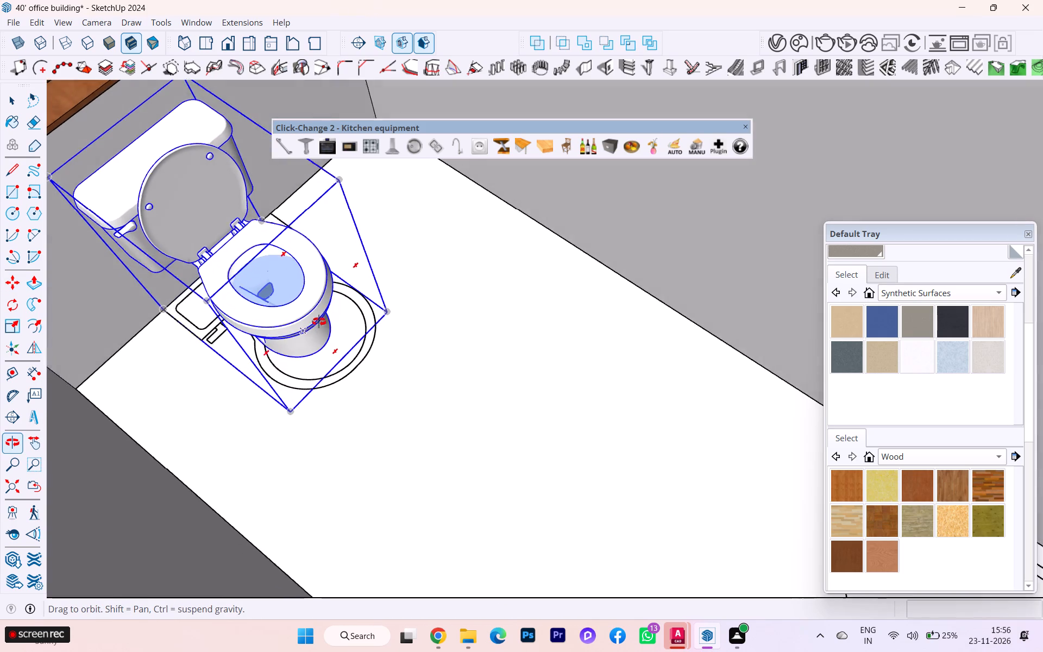
middle_click_drag(319, 322, 318, 322)
scroll(292, 337, "down", 5)
scroll(167, 421, "down", 1)
scroll(168, 421, "up", 1)
scroll(179, 428, "down", 6)
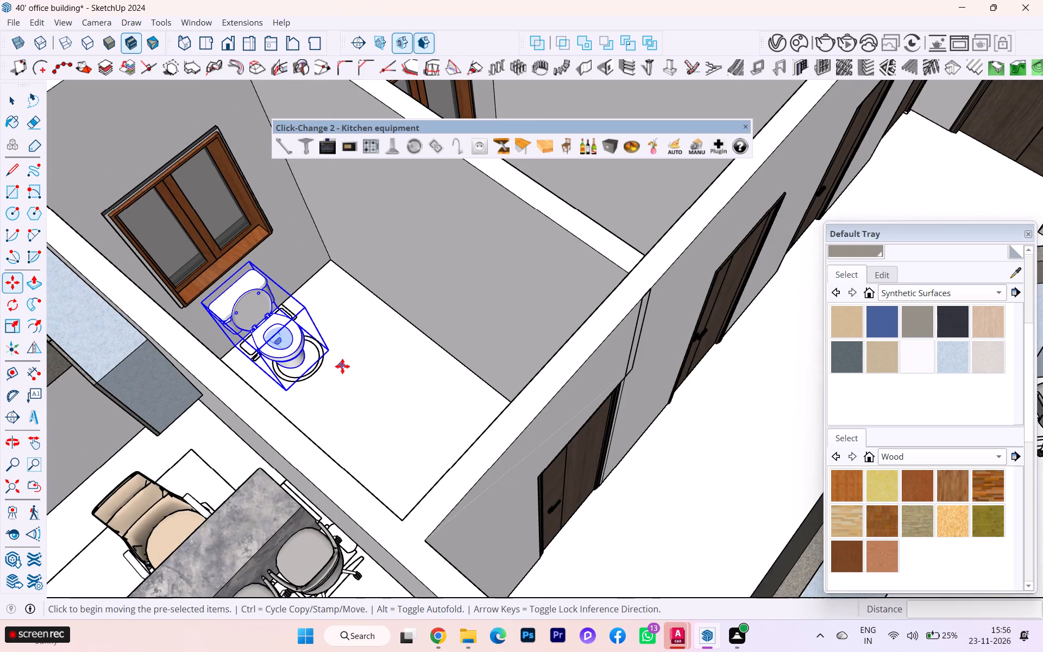
scroll(340, 364, "down", 4)
scroll(273, 309, "up", 1)
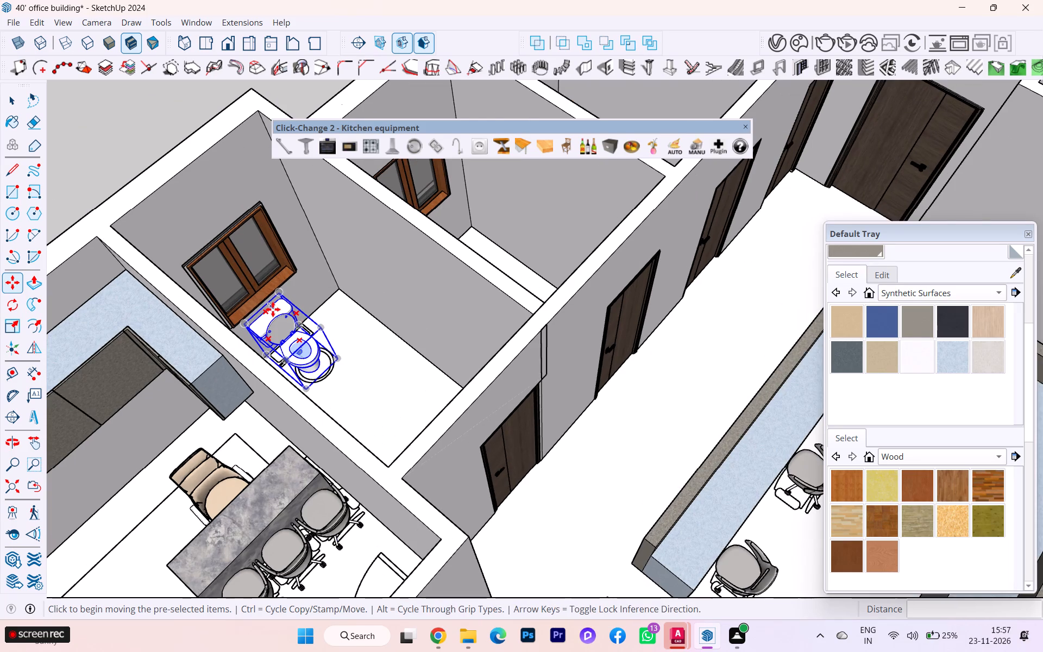
scroll(273, 310, "up", 1)
left_click(14, 326)
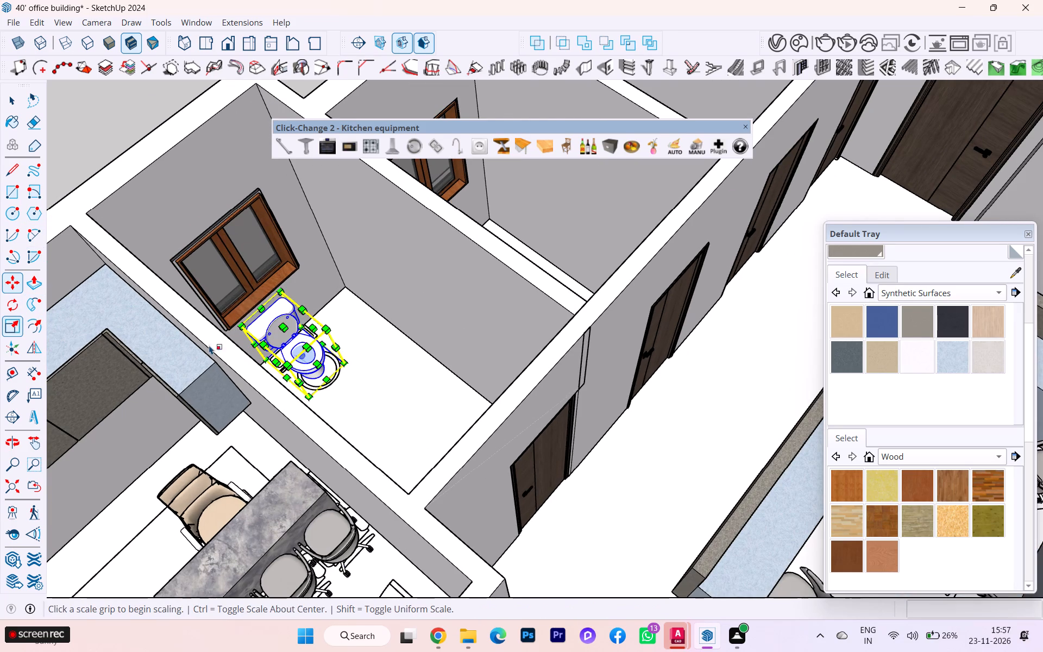
scroll(253, 341, "up", 4)
scroll(259, 336, "down", 2)
scroll(310, 321, "up", 5)
left_click(329, 329)
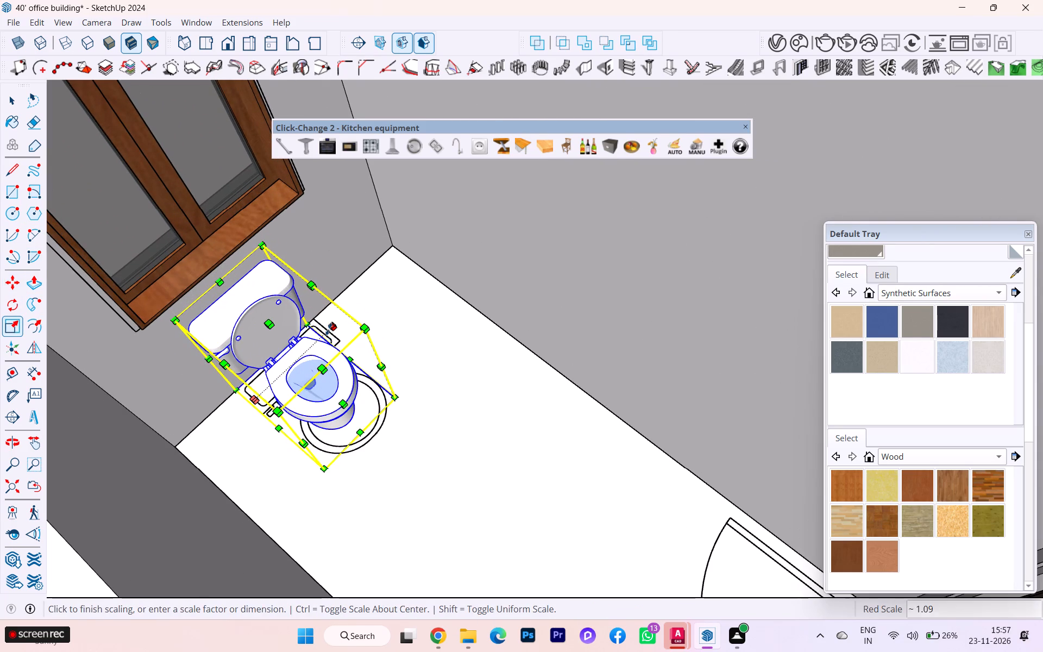
left_click(334, 323)
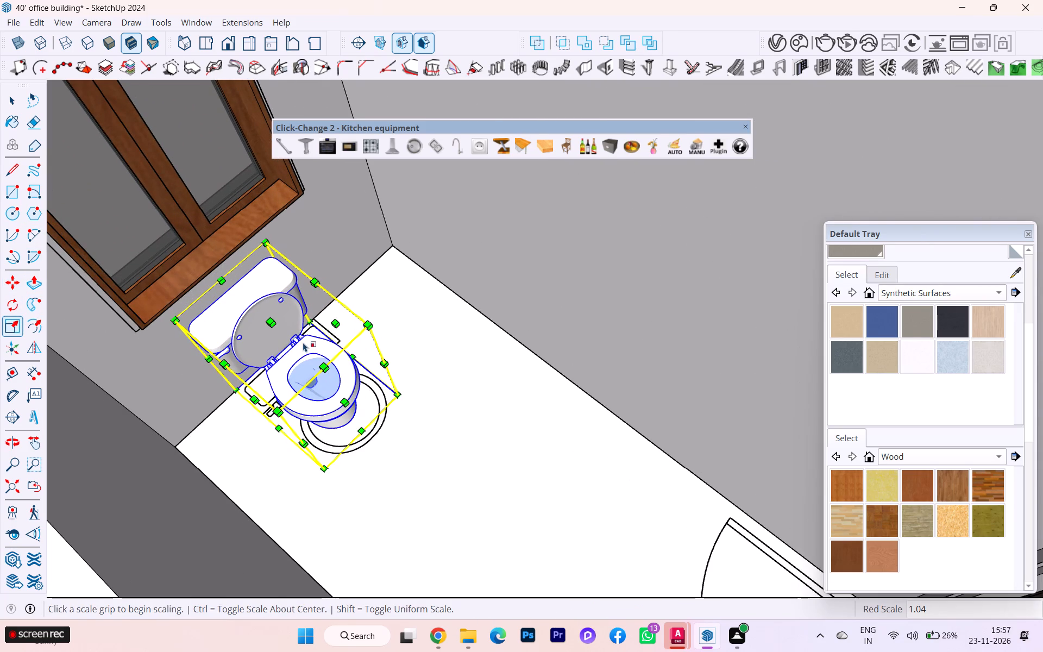
left_click(271, 325)
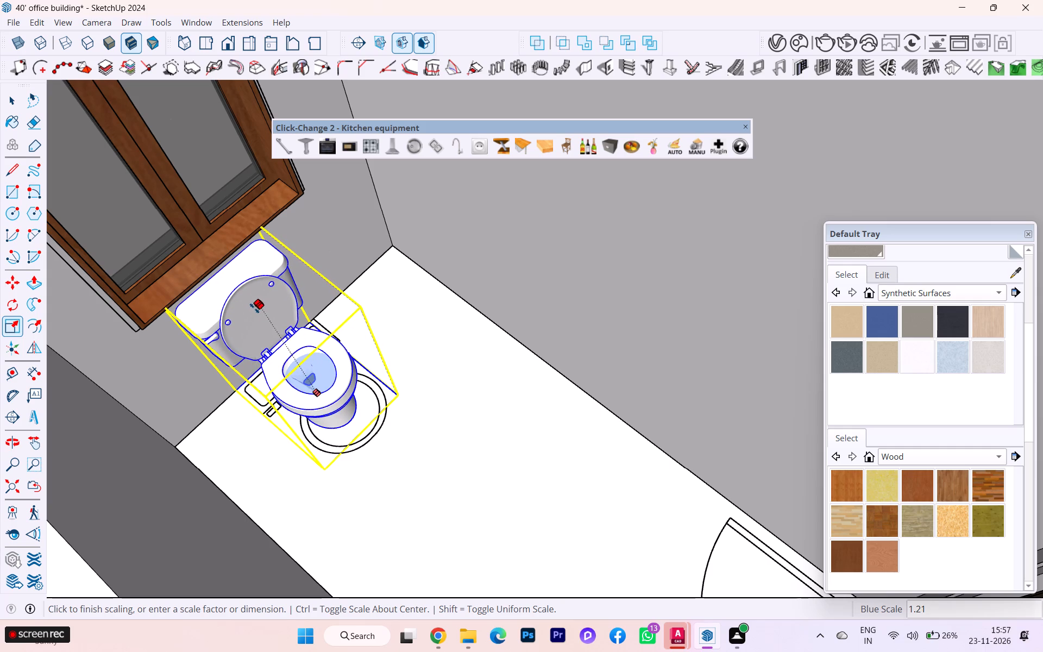
left_click(254, 308)
Widen the toilet further along the red axis by a scale factor of about 1.10.
scroll(310, 317, "down", 3)
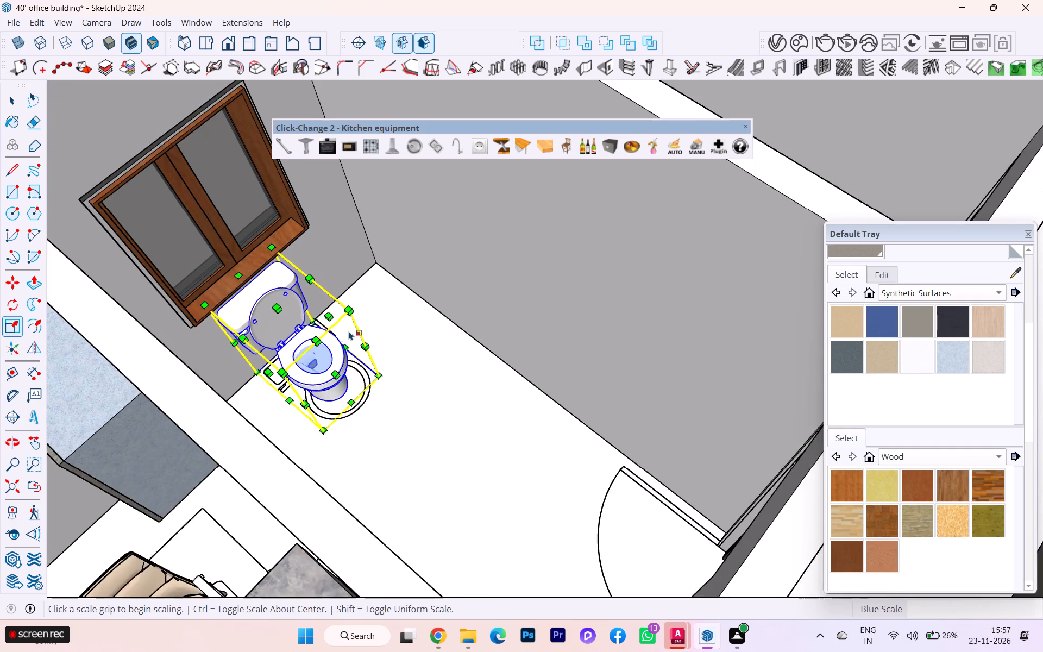
middle_click_drag(349, 331, 152, 320)
scroll(369, 258, "up", 1)
scroll(379, 250, "down", 1)
scroll(407, 245, "up", 3)
scroll(420, 233, "down", 1)
middle_click_drag(420, 233, 458, 237)
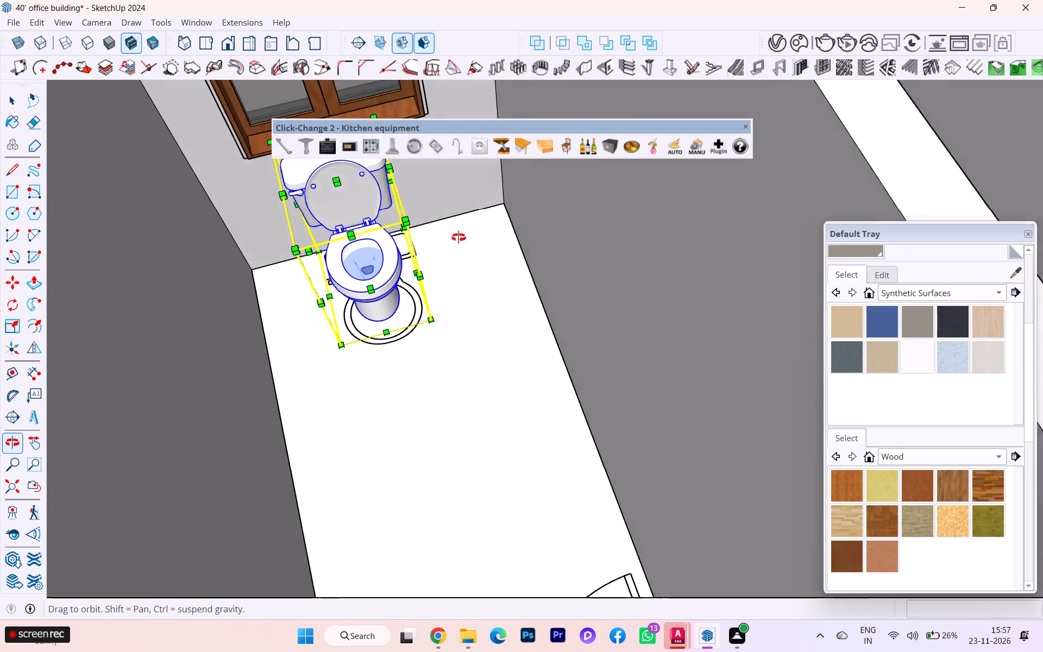
middle_click_drag(458, 237, 524, 209)
left_click(376, 262)
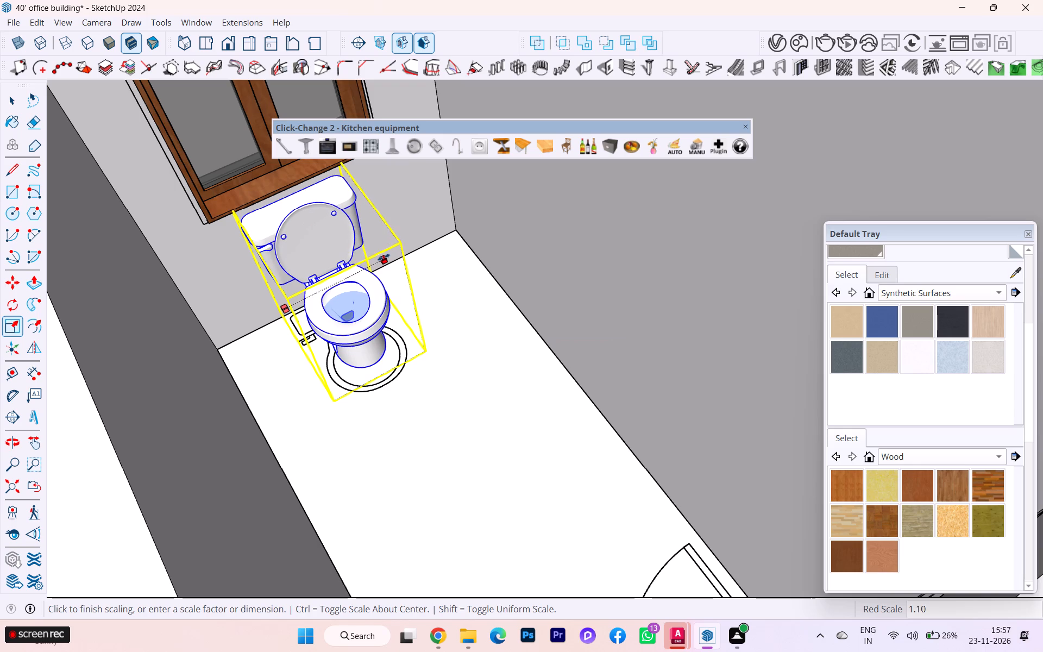
left_click(384, 256)
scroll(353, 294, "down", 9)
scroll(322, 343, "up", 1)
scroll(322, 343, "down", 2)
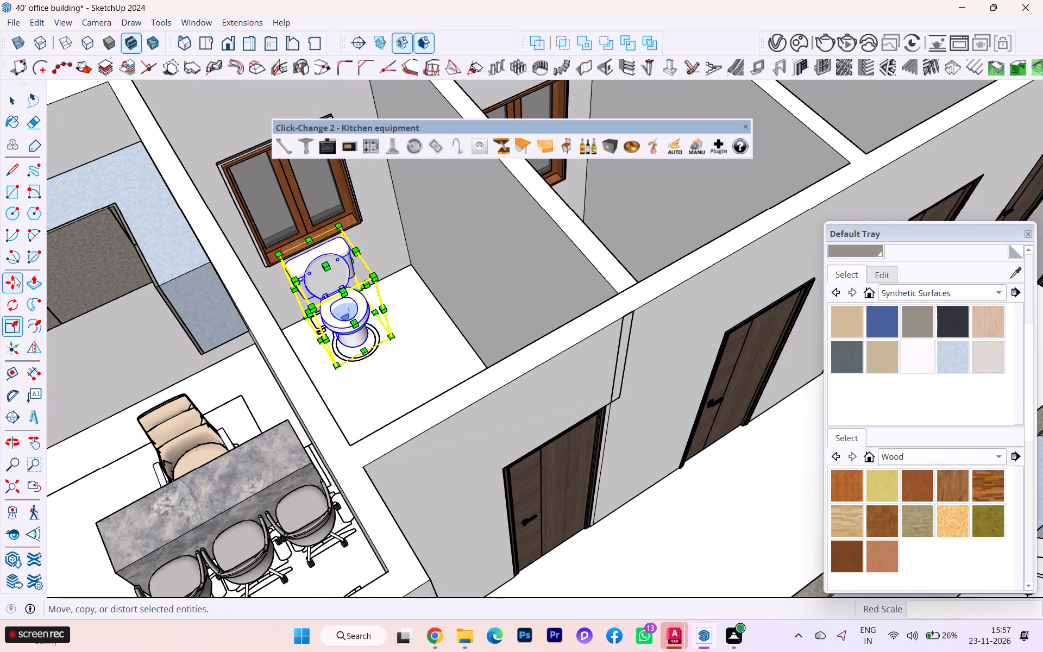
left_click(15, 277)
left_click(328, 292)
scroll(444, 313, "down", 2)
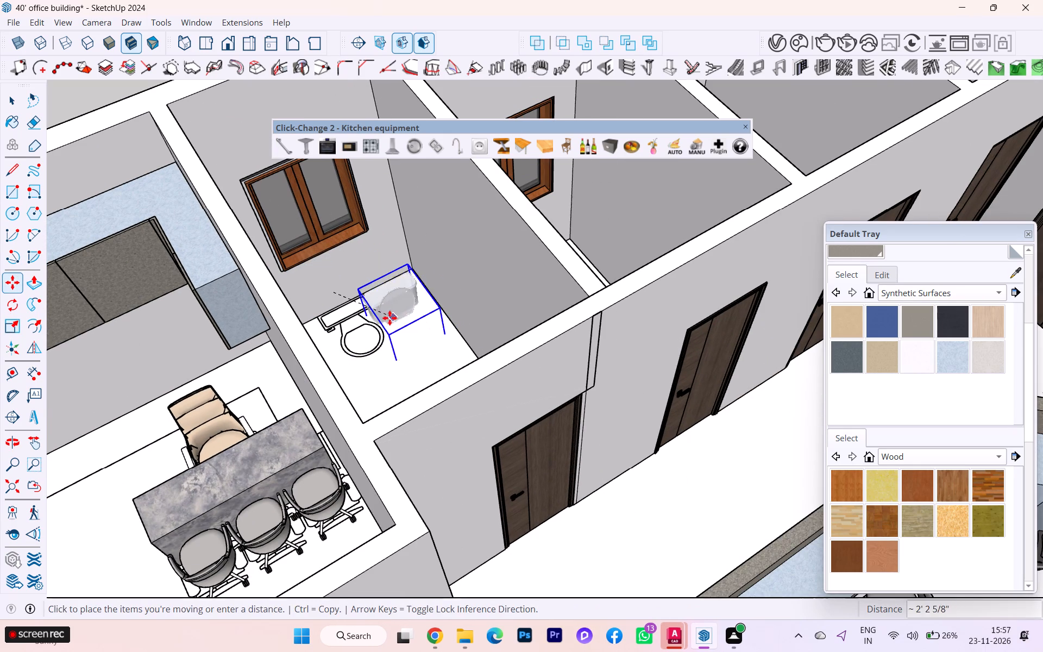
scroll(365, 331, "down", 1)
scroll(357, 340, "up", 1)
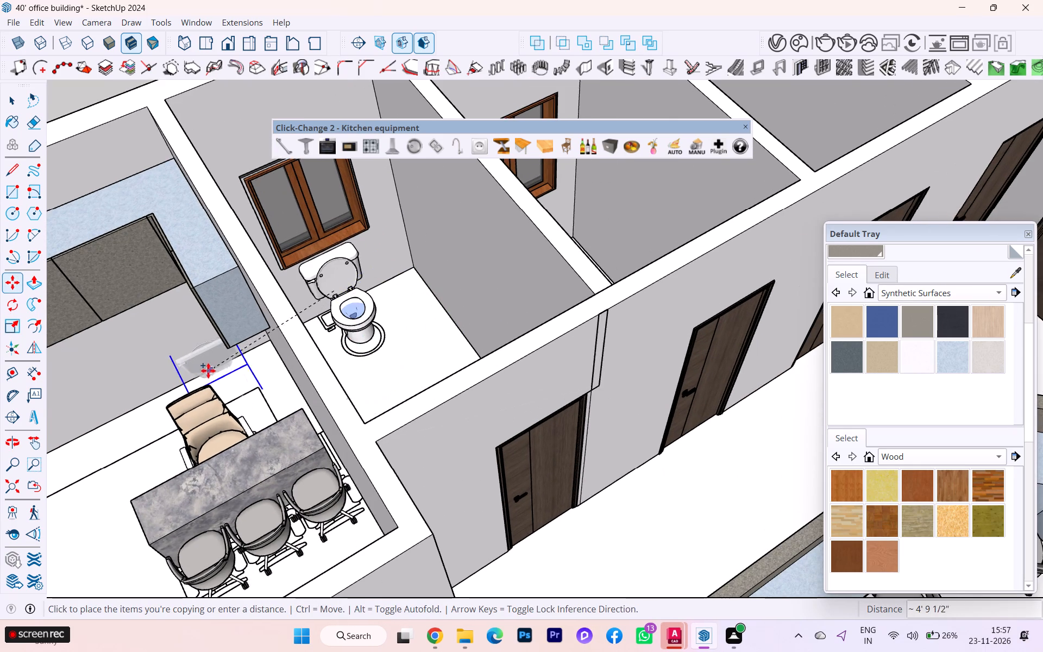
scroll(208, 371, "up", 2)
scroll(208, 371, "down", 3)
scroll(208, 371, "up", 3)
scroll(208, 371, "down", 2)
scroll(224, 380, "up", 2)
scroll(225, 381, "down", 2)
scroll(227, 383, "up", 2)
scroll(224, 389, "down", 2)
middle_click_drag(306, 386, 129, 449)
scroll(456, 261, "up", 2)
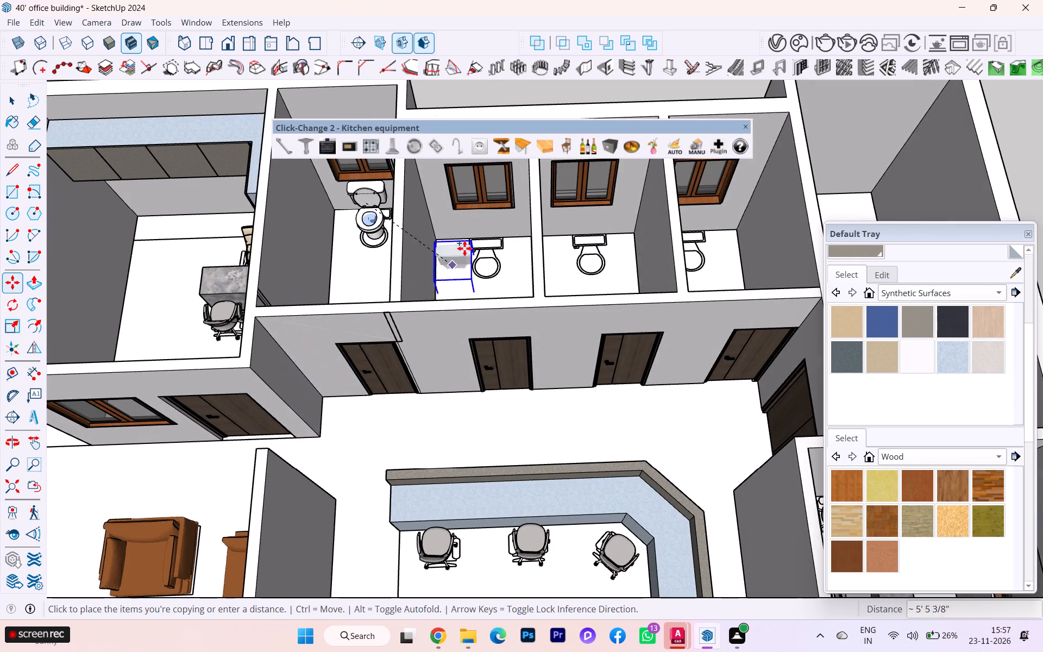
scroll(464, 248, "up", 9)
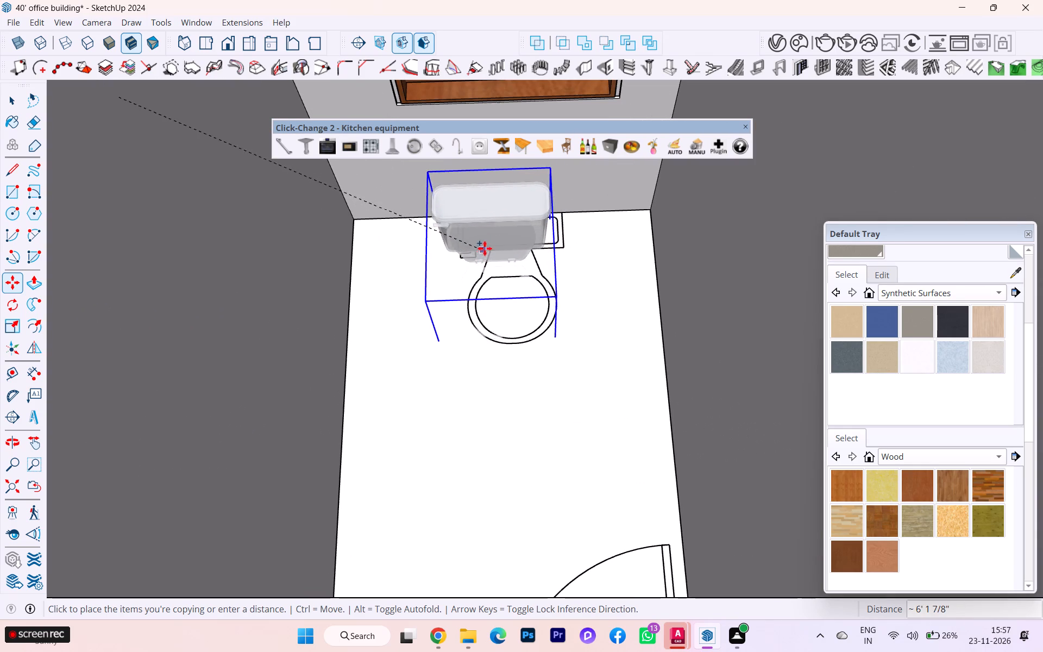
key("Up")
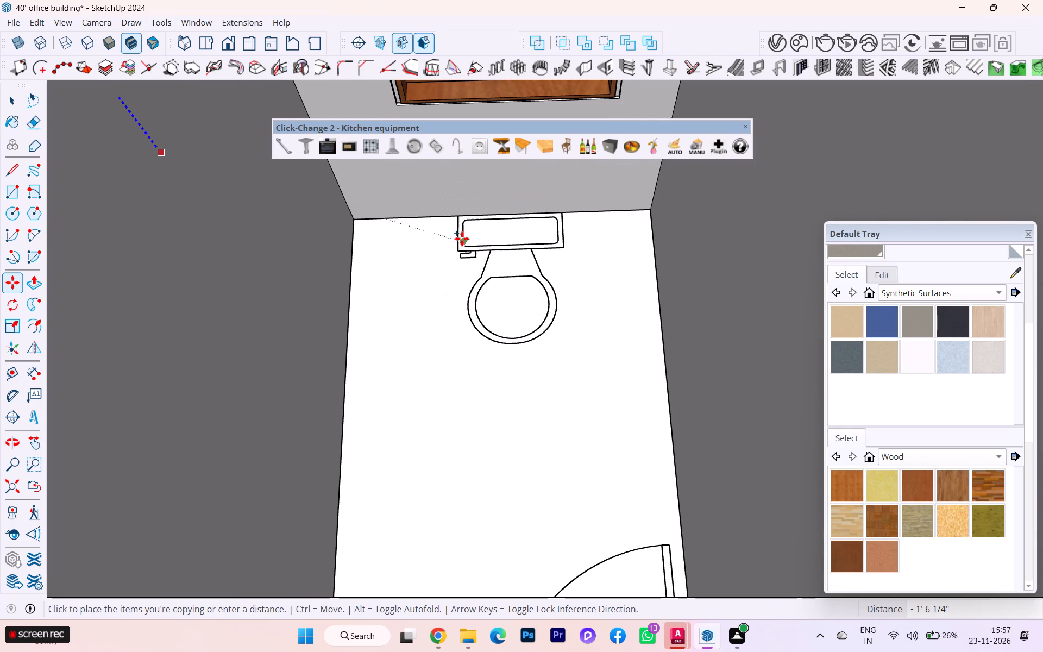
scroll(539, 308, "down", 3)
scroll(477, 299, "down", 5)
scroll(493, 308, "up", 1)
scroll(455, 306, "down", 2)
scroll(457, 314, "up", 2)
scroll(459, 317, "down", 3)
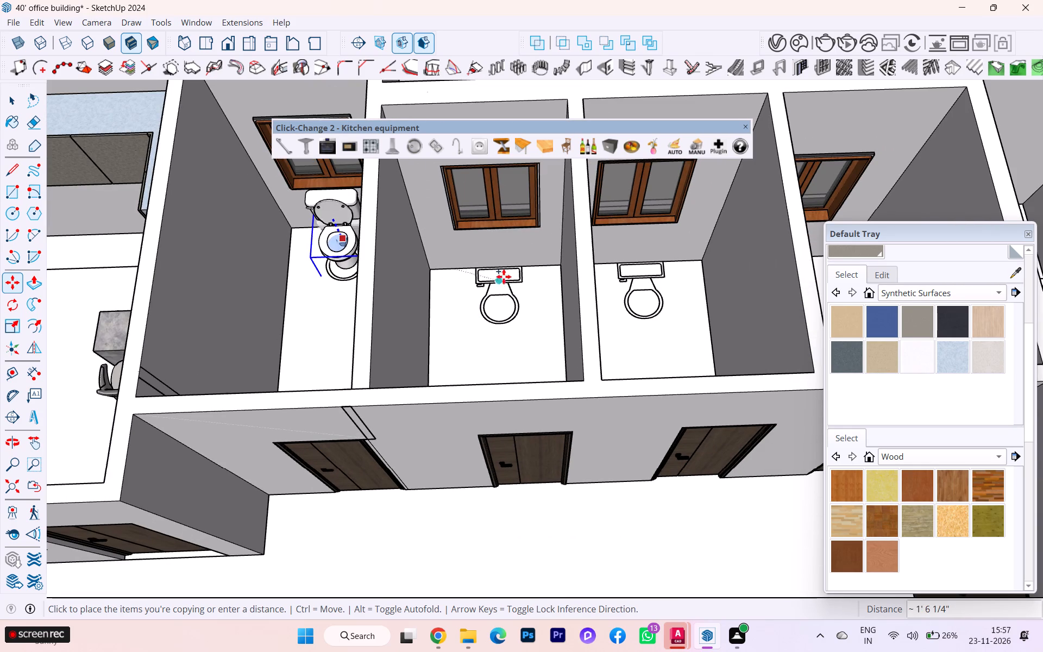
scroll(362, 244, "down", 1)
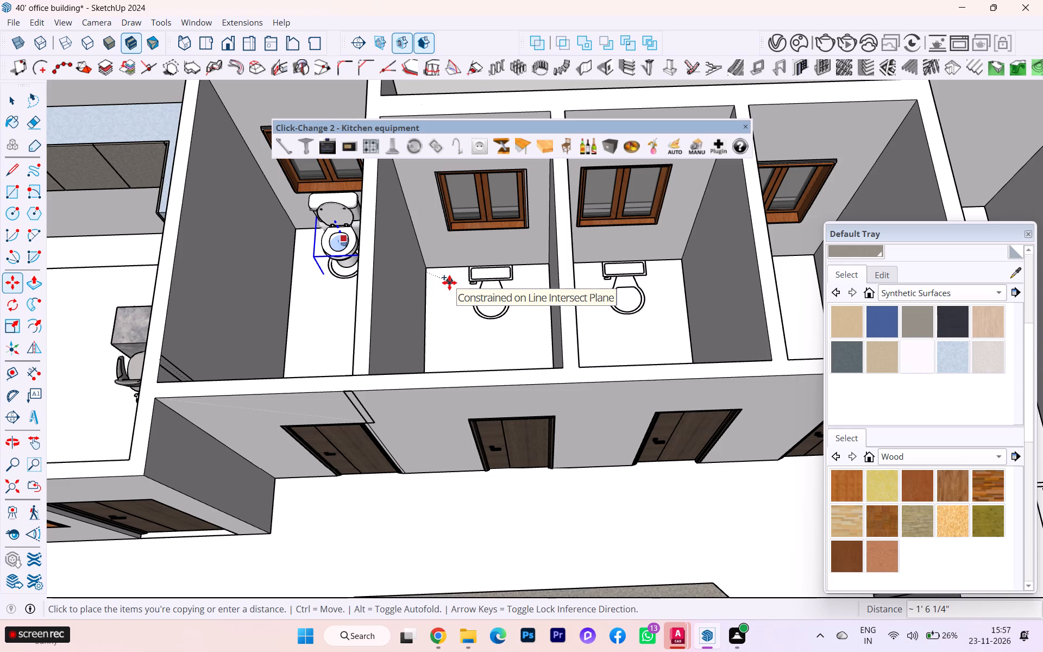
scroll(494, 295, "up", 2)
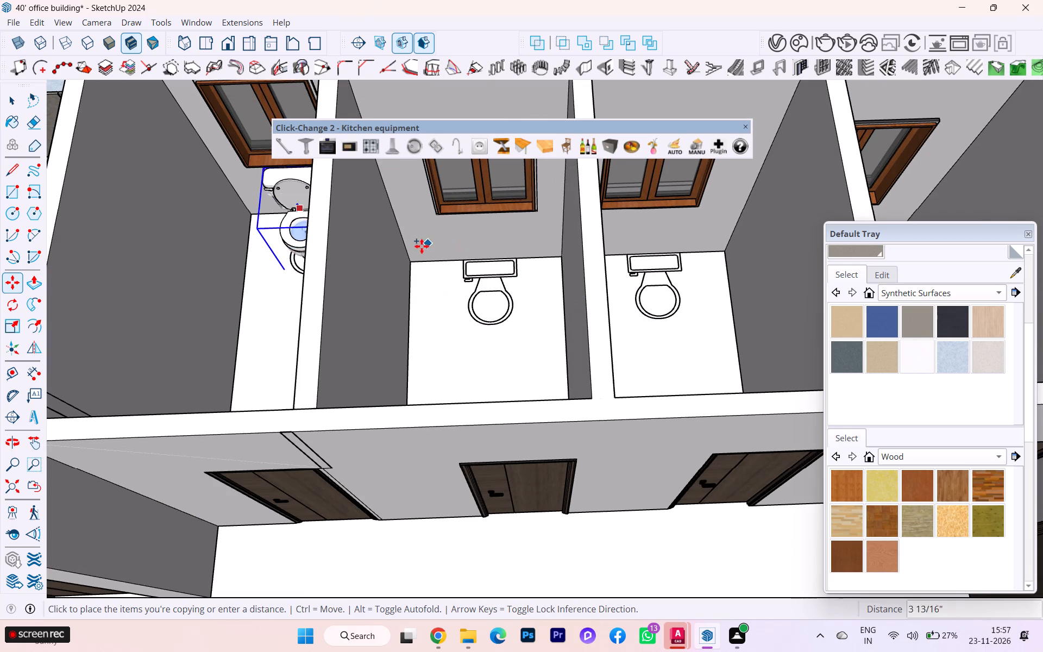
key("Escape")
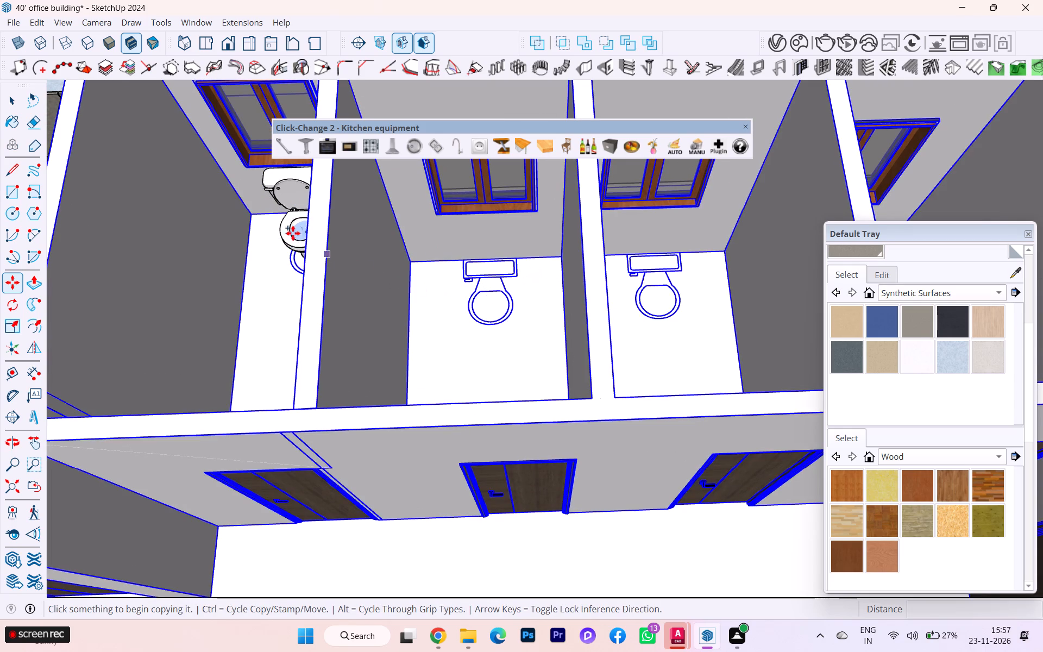
Copy the fitted toilet about 6' 2" along the green axis into the adjacent toilet room.
left_click(23, 102)
left_click(17, 104)
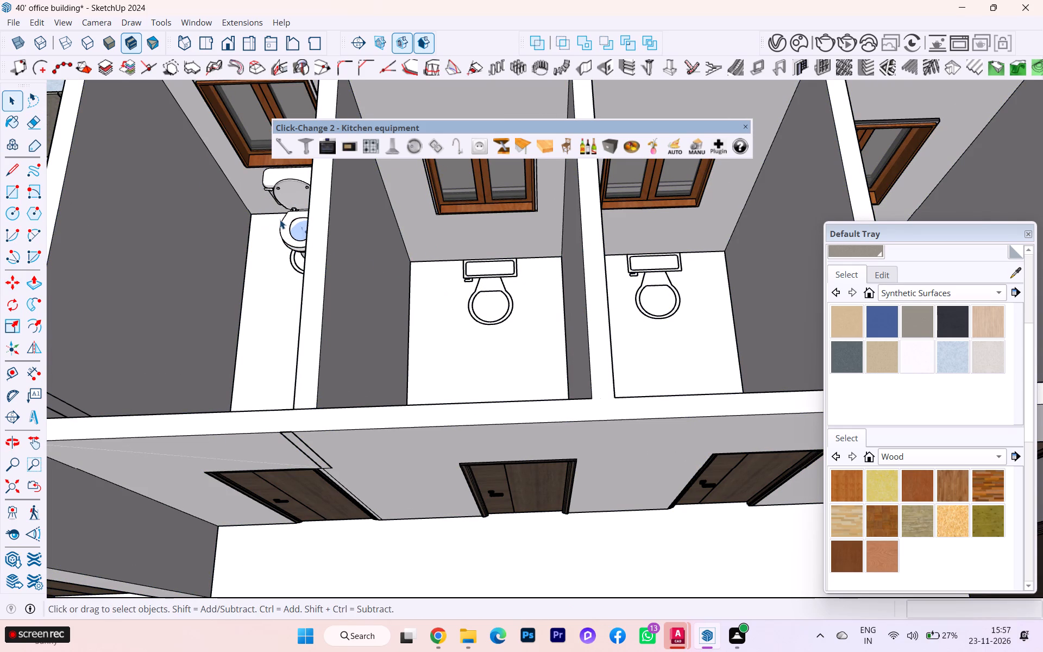
left_click(280, 220)
left_click(297, 222)
key("m")
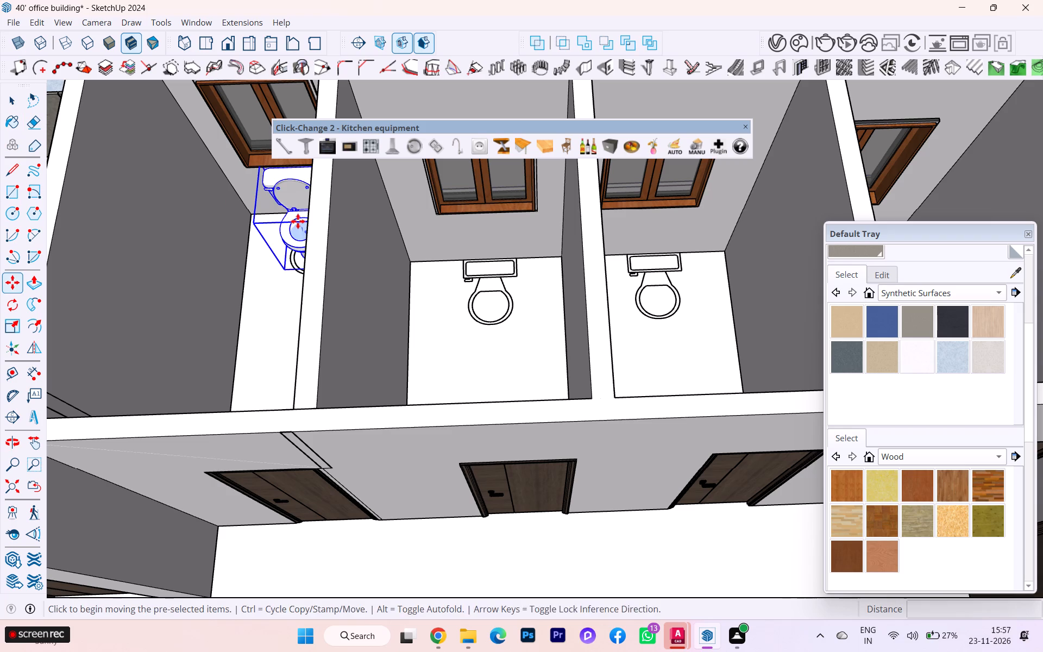
left_click(298, 221)
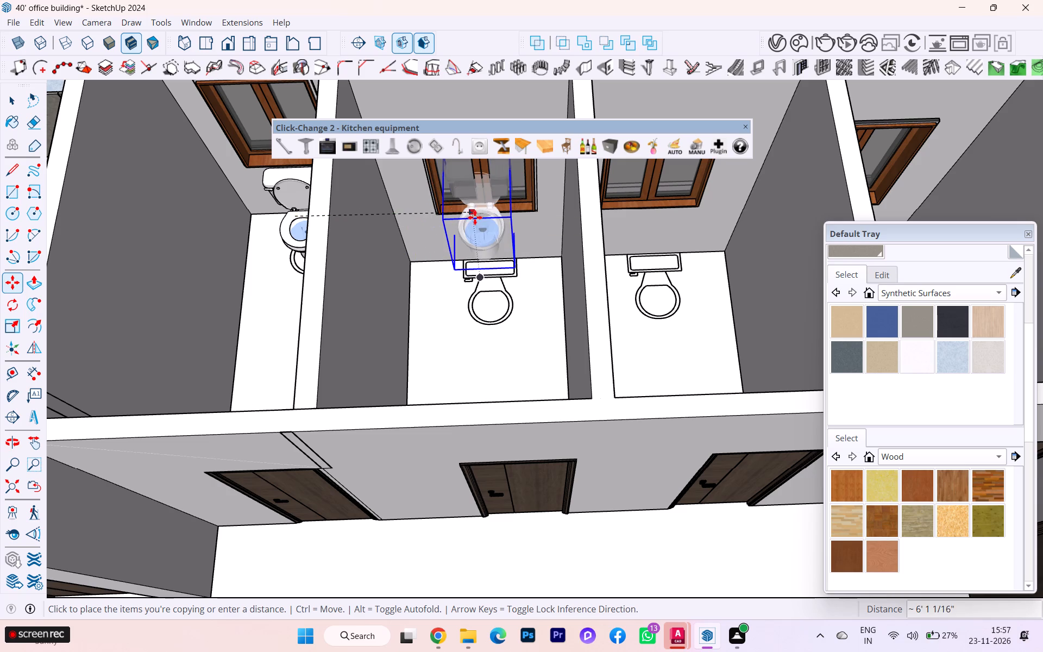
key("Left")
left_click(491, 218)
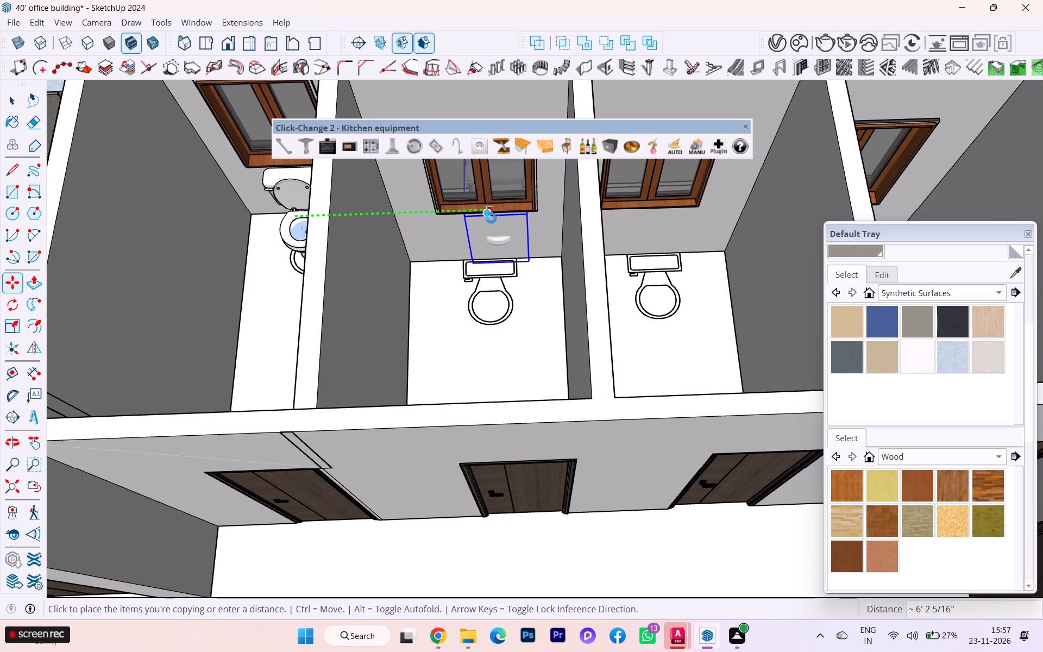
Move the copied toilet onto the second room's plan outline, finishing with a shift of about 3 5/8".
scroll(499, 272, "up", 2)
left_click(492, 245)
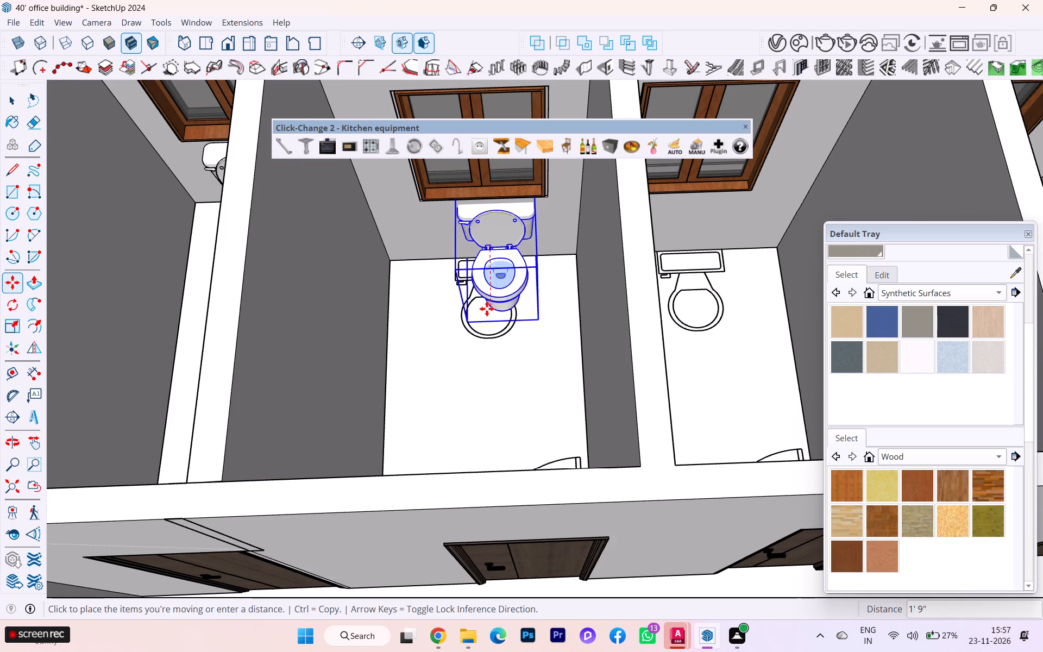
left_click(494, 325)
middle_click_drag(430, 263, 559, 287)
scroll(435, 287, "up", 3)
left_click(428, 273)
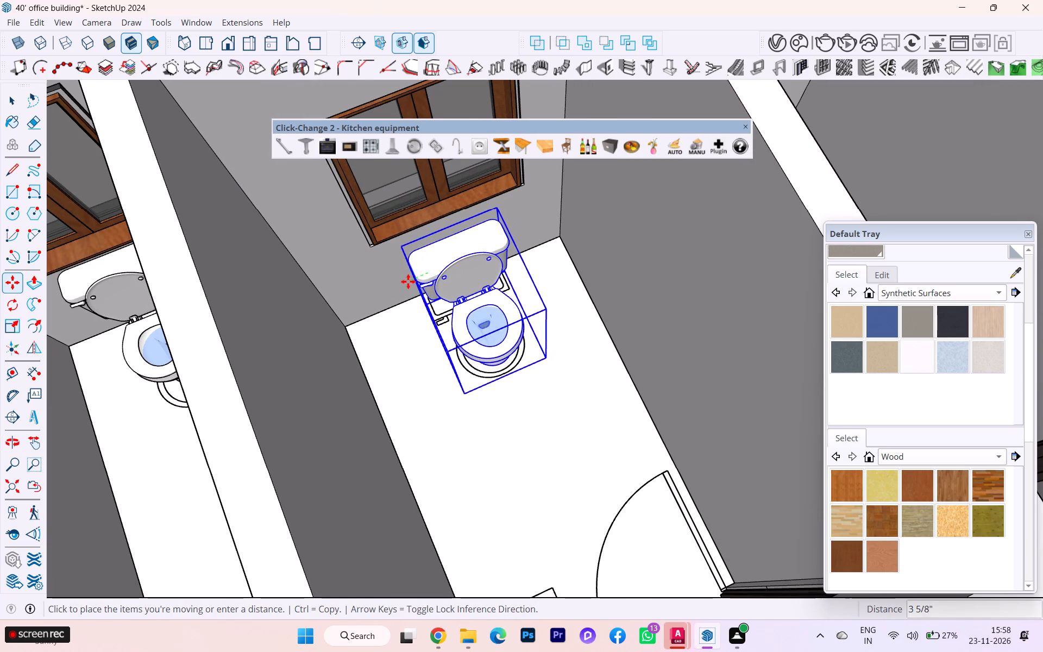
left_click(407, 282)
Copy the second room's toilet about 5' 5 5/8" along the green axis onto the third room's toilet outline.
scroll(367, 271, "down", 2)
scroll(364, 273, "up", 2)
scroll(363, 273, "down", 3)
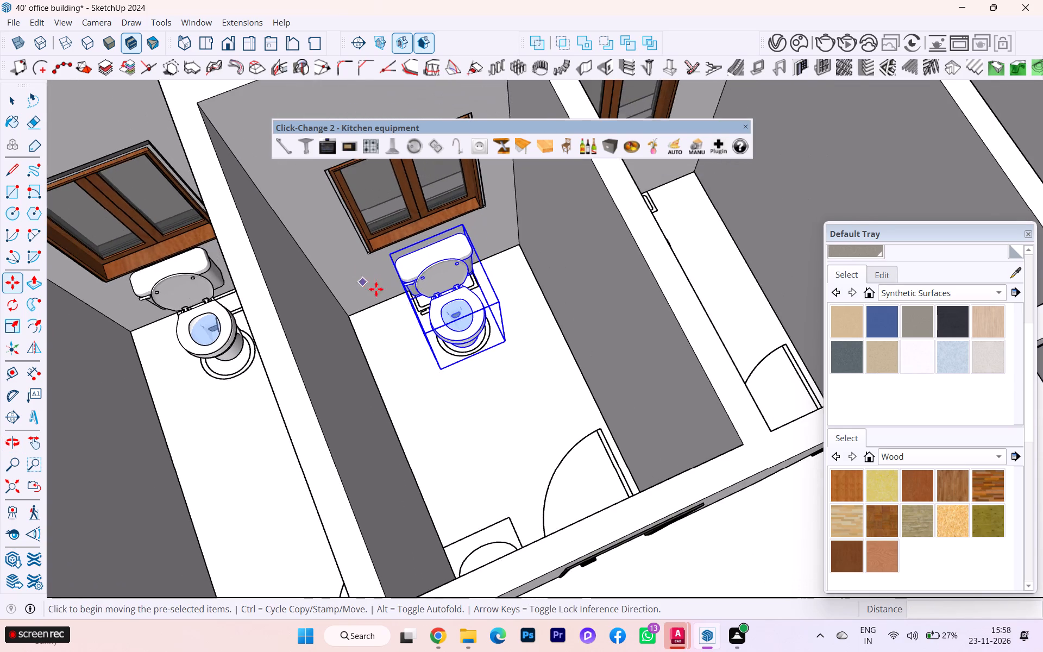
middle_click_drag(406, 294, 331, 242)
scroll(399, 272, "down", 2)
scroll(399, 273, "up", 1)
scroll(399, 274, "down", 3)
scroll(400, 277, "up", 3)
scroll(400, 277, "down", 1)
left_click(433, 272)
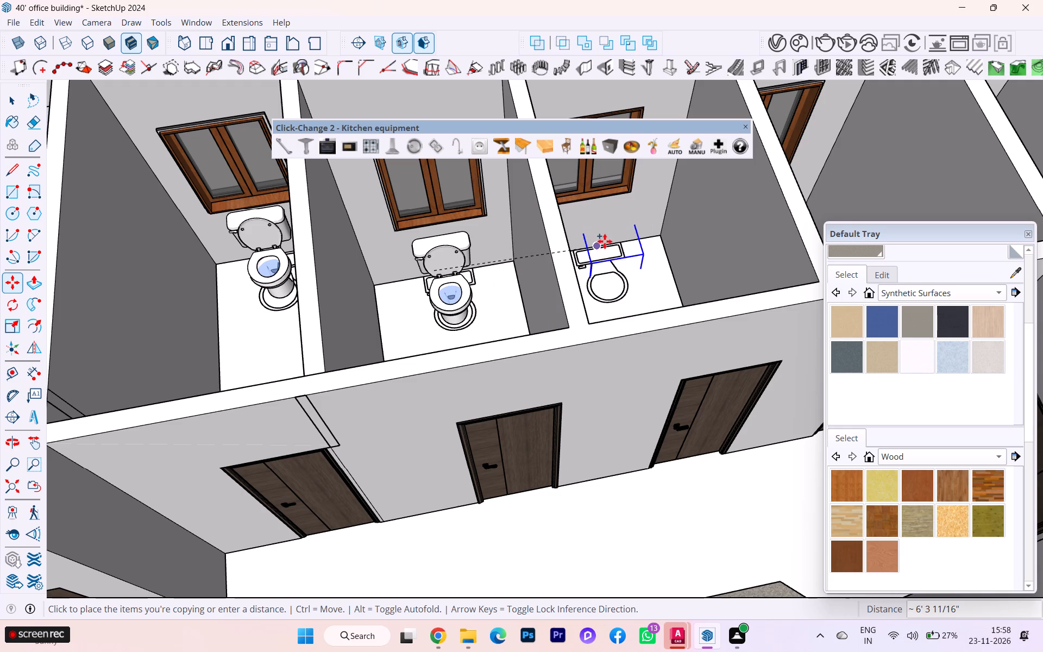
key("Left")
scroll(605, 240, "up", 2)
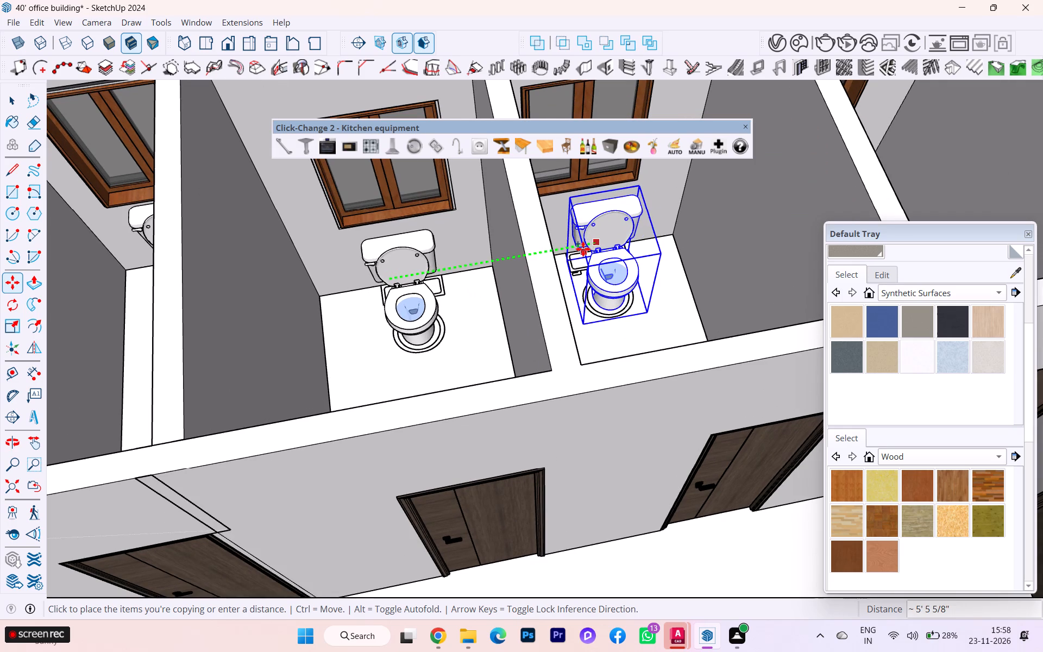
left_click(583, 249)
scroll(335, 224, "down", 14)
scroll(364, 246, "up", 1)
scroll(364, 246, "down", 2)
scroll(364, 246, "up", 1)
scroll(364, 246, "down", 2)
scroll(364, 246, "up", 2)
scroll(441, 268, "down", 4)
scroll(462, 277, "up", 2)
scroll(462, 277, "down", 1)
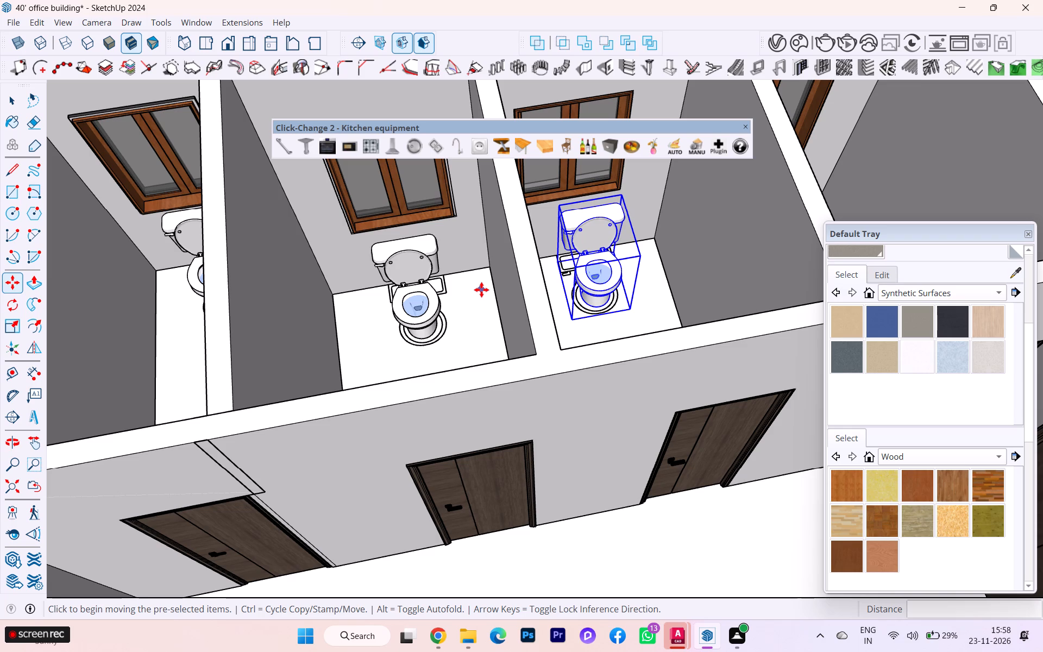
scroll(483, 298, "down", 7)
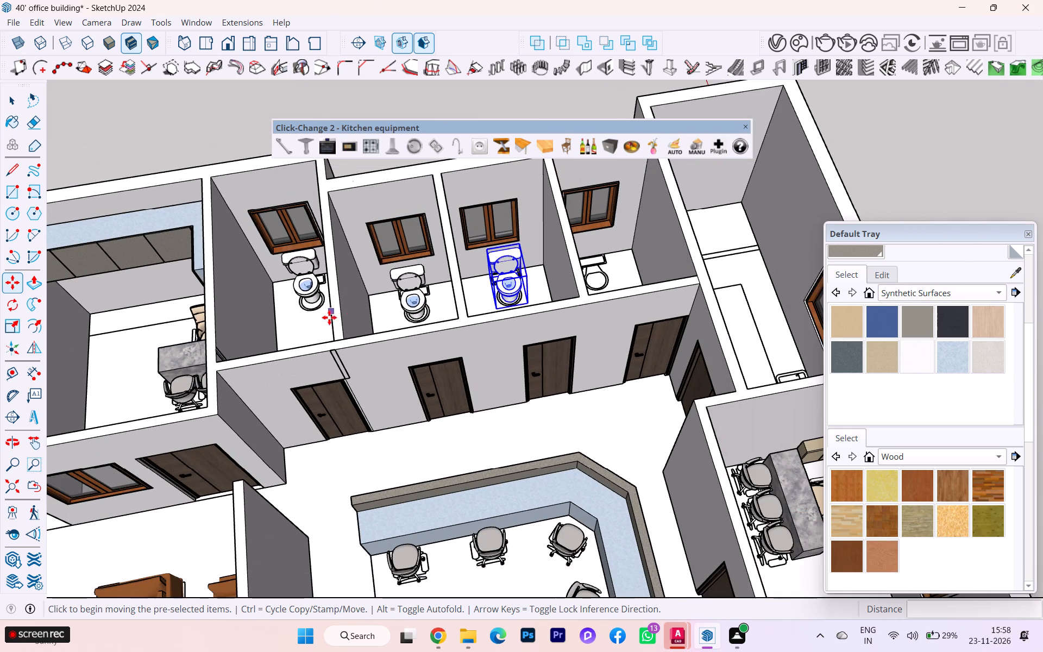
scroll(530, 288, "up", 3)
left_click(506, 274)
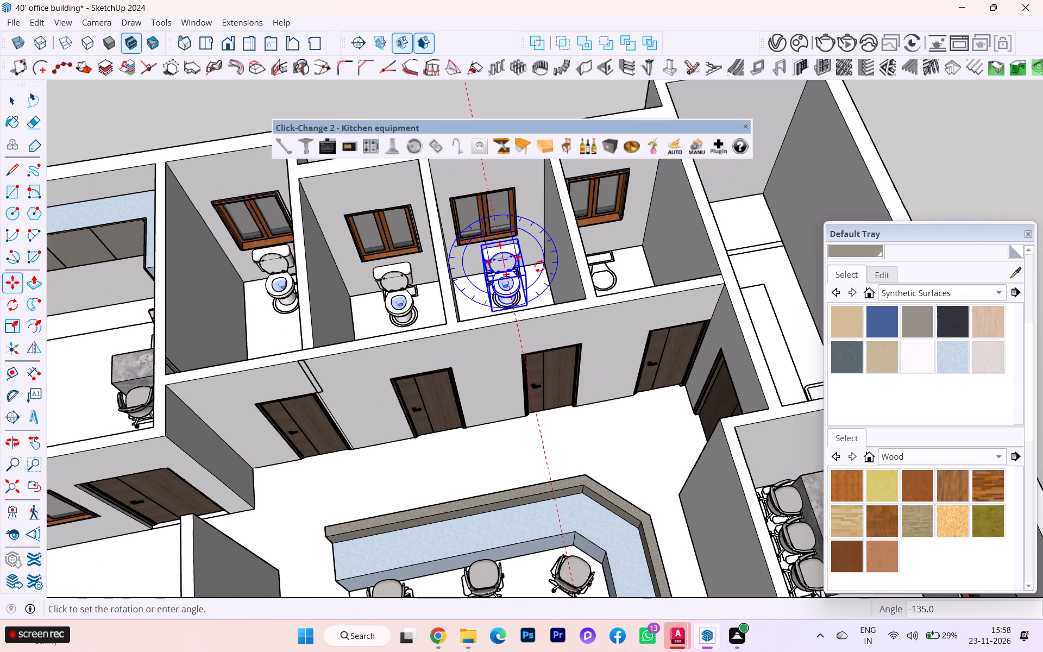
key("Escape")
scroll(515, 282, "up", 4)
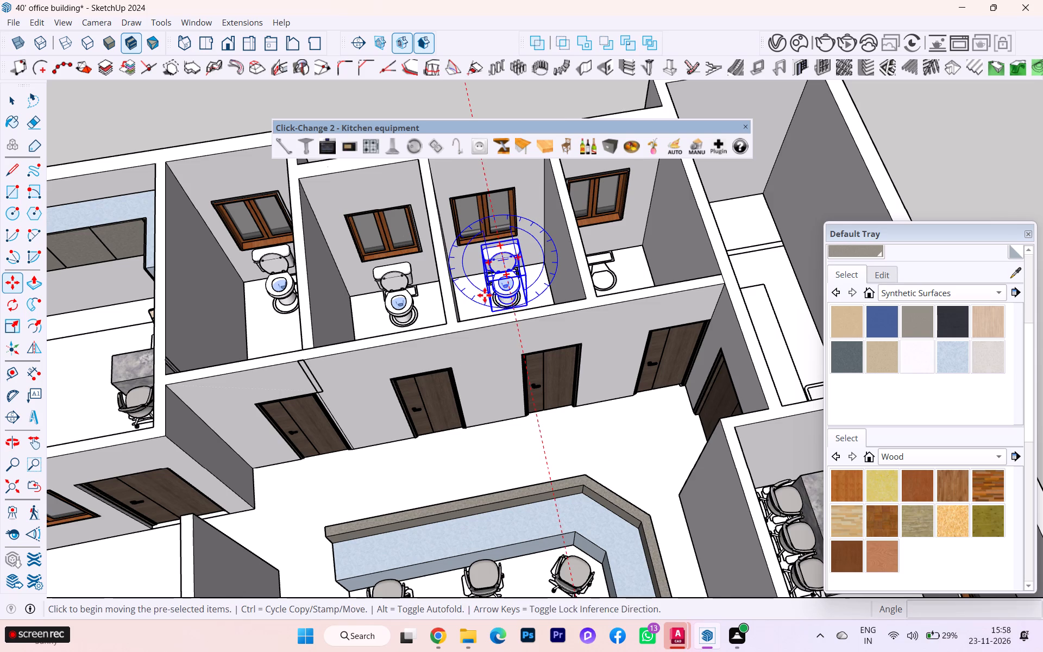
Copy the third room's toilet about 5' 1/4" along the green axis onto the fourth room's toilet outline.
scroll(495, 281, "up", 3)
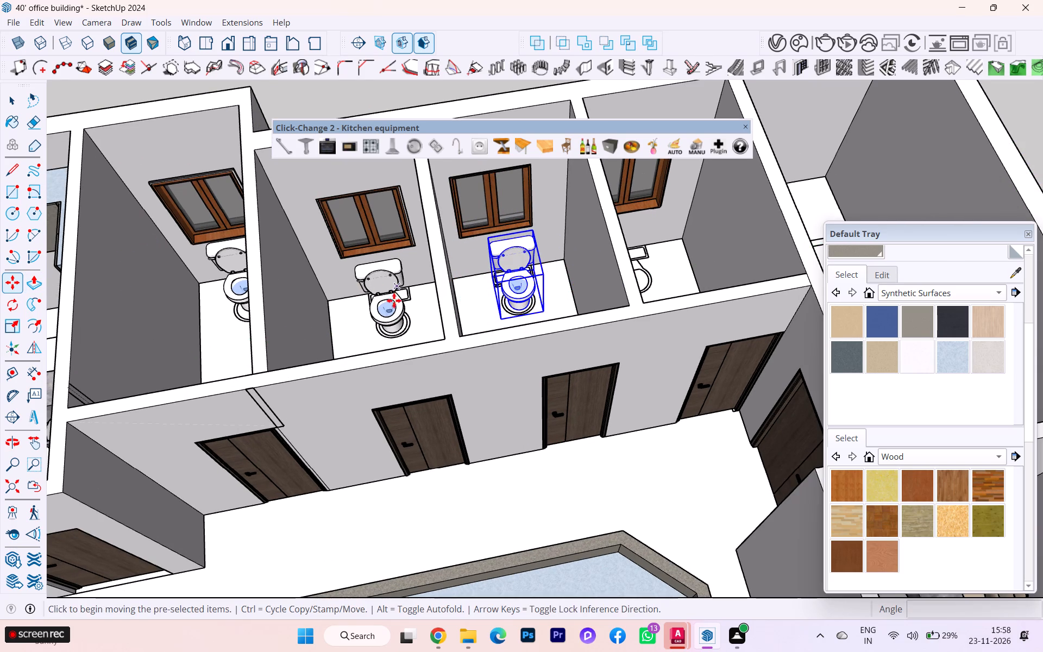
left_click(529, 294)
scroll(676, 273, "down", 2)
scroll(676, 273, "up", 2)
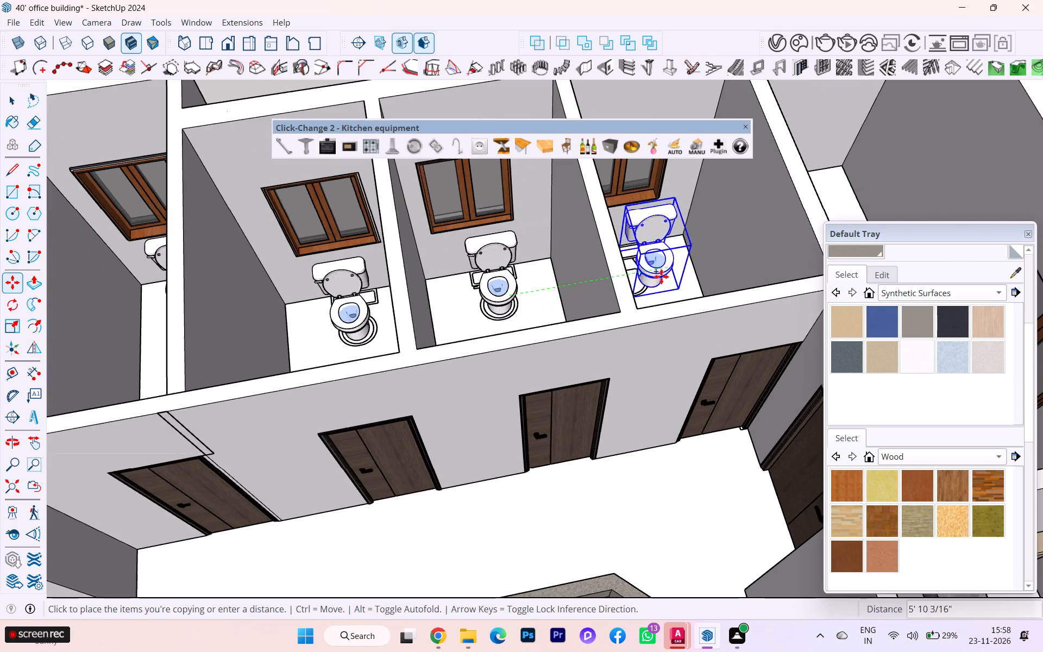
middle_click_drag(652, 280, 562, 292)
scroll(652, 280, "down", 1)
scroll(663, 298, "up", 2)
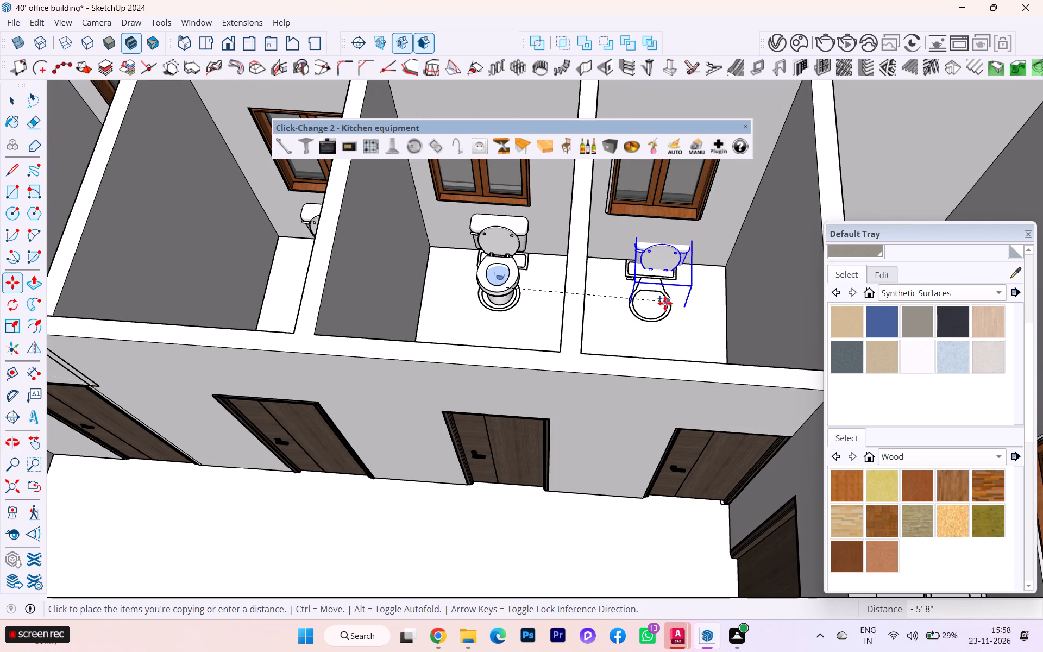
key("Left")
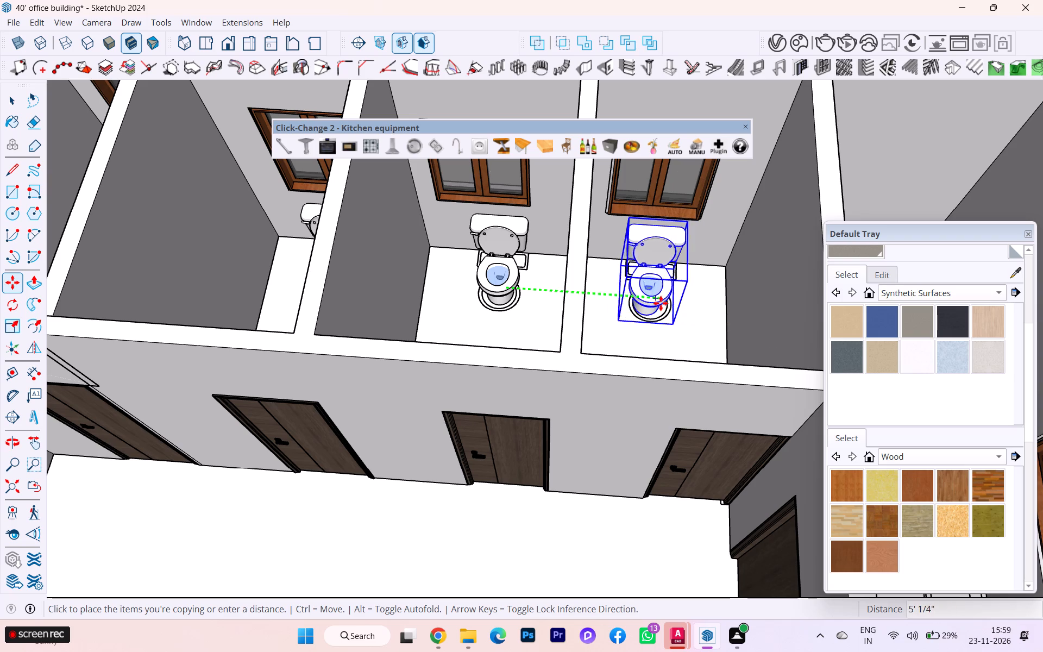
left_click(662, 302)
Copy the fourth room's toilet about 35' 8" across the building into the toilet room beside the conference room.
scroll(570, 210, "down", 2)
scroll(579, 216, "up", 1)
scroll(580, 217, "down", 6)
middle_click_drag(589, 240, 693, 233)
scroll(693, 233, "down", 1)
scroll(615, 246, "up", 3)
scroll(466, 220, "down", 4)
scroll(618, 287, "down", 2)
scroll(624, 283, "up", 2)
scroll(626, 280, "down", 3)
scroll(673, 262, "up", 3)
scroll(674, 262, "down", 7)
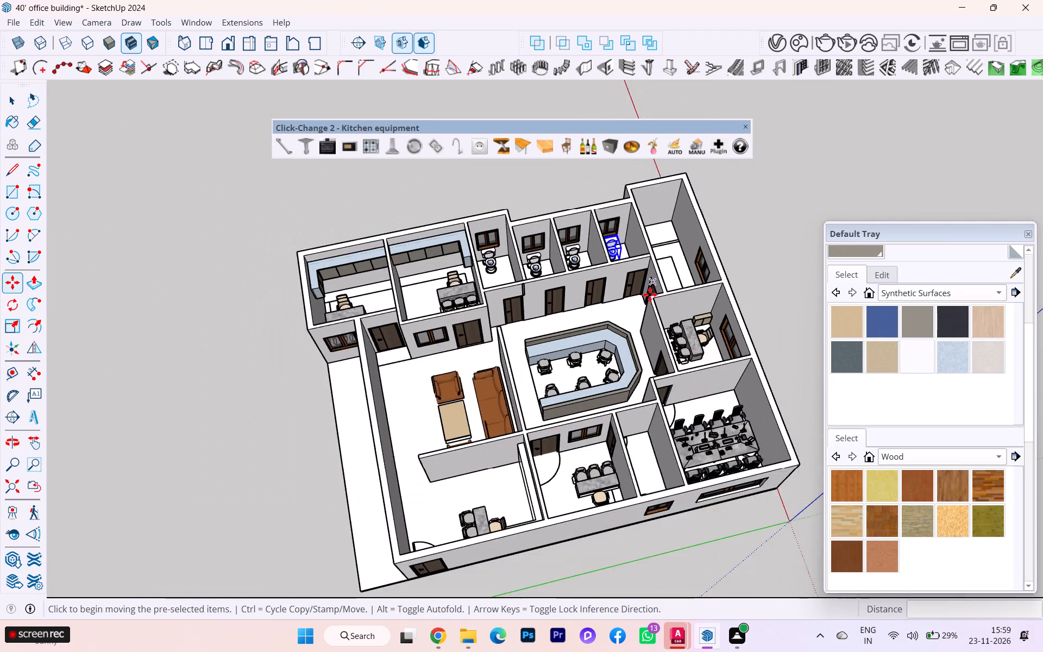
scroll(650, 297, "up", 7)
scroll(594, 277, "down", 3)
scroll(631, 399, "up", 7)
scroll(646, 427, "down", 1)
scroll(646, 424, "up", 2)
scroll(644, 422, "down", 1)
middle_click_drag(614, 420, 564, 400)
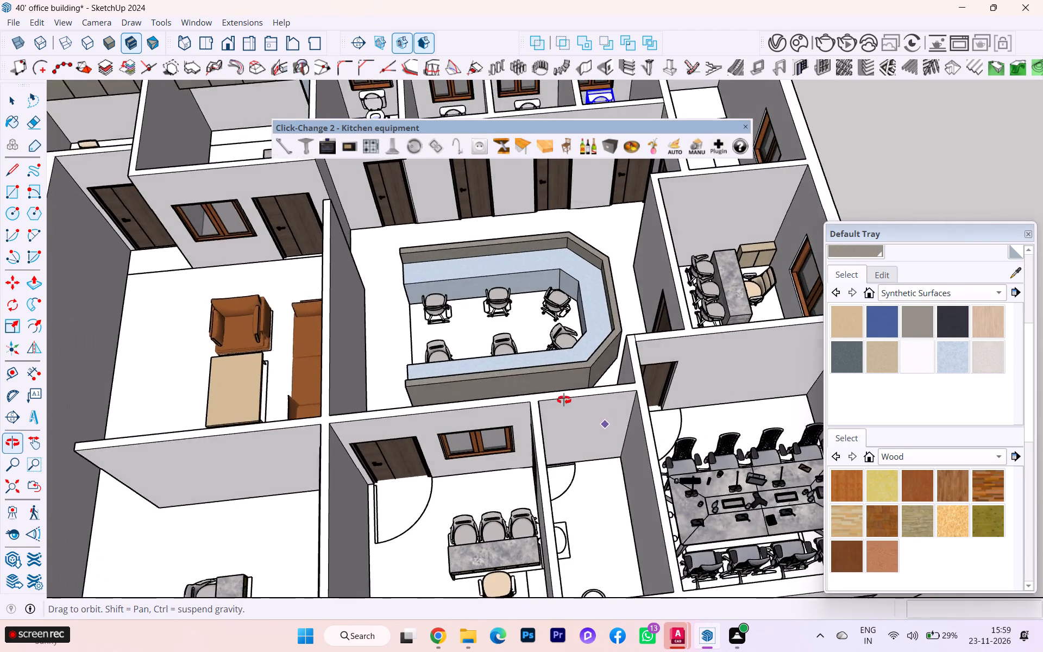
middle_click_drag(564, 400, 532, 388)
scroll(491, 355, "down", 2)
scroll(592, 369, "down", 1)
middle_click_drag(564, 379, 263, 410)
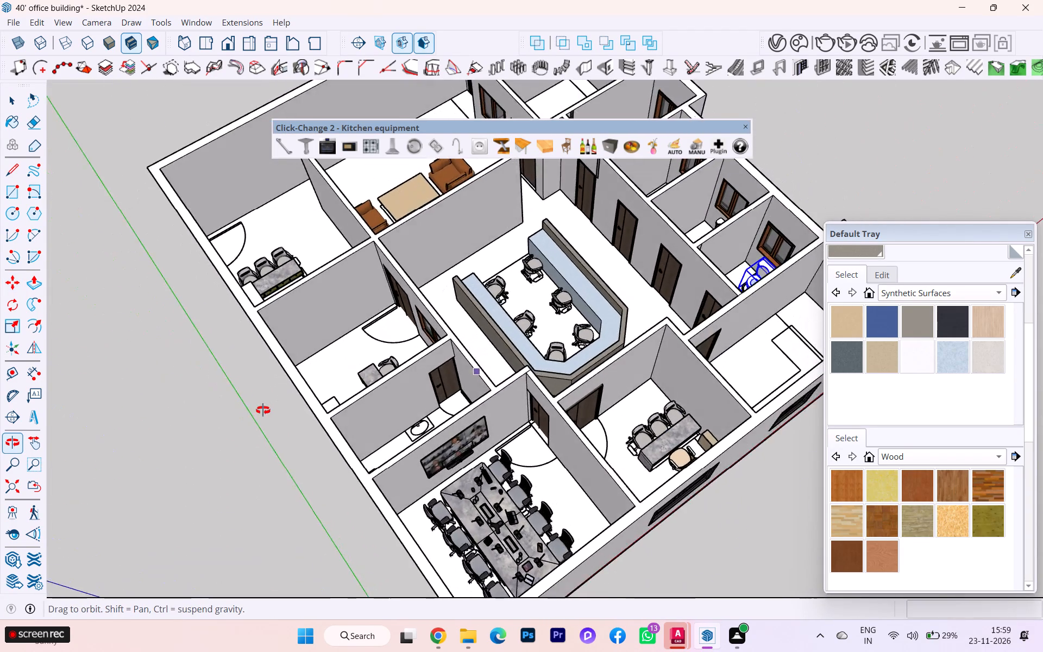
middle_click_drag(263, 410, 225, 462)
scroll(692, 386, "up", 4)
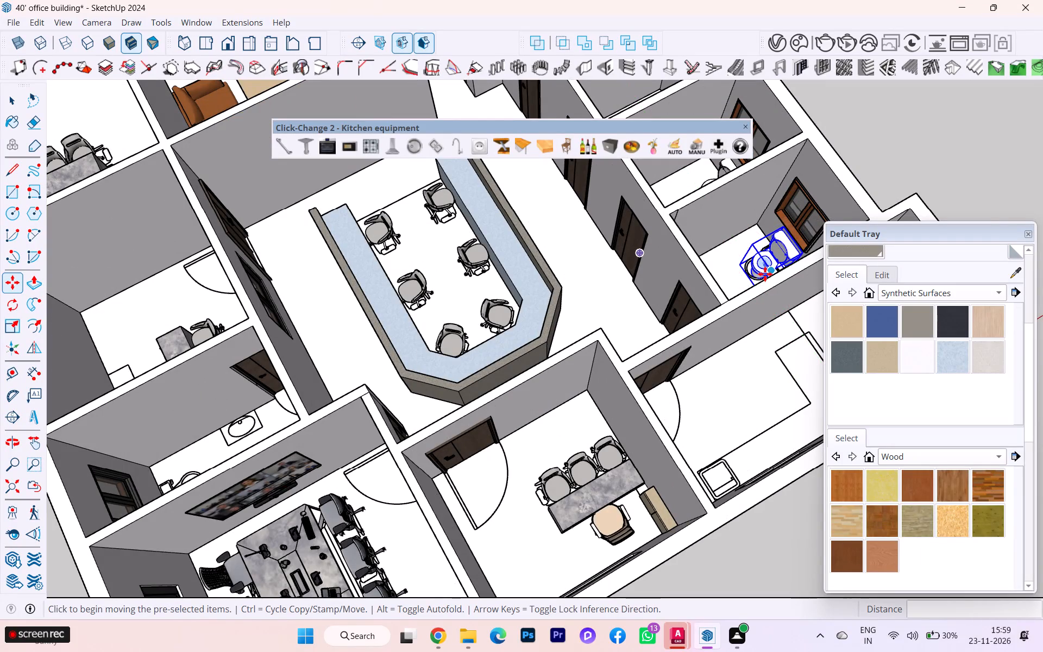
left_click(758, 262, "ctrl")
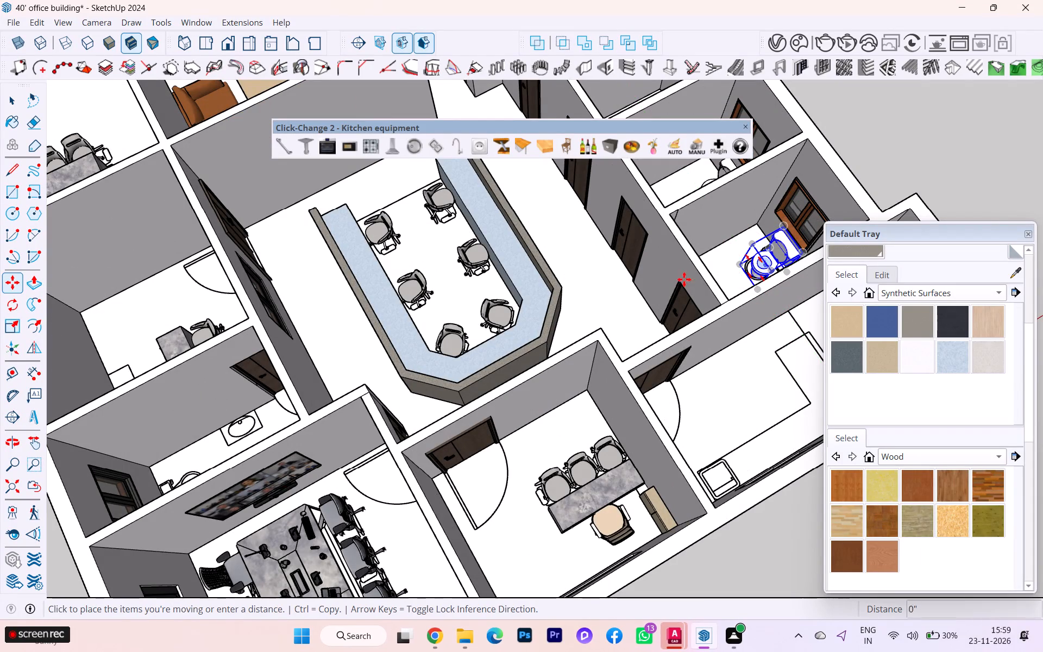
scroll(185, 467, "up", 5, "ctrl")
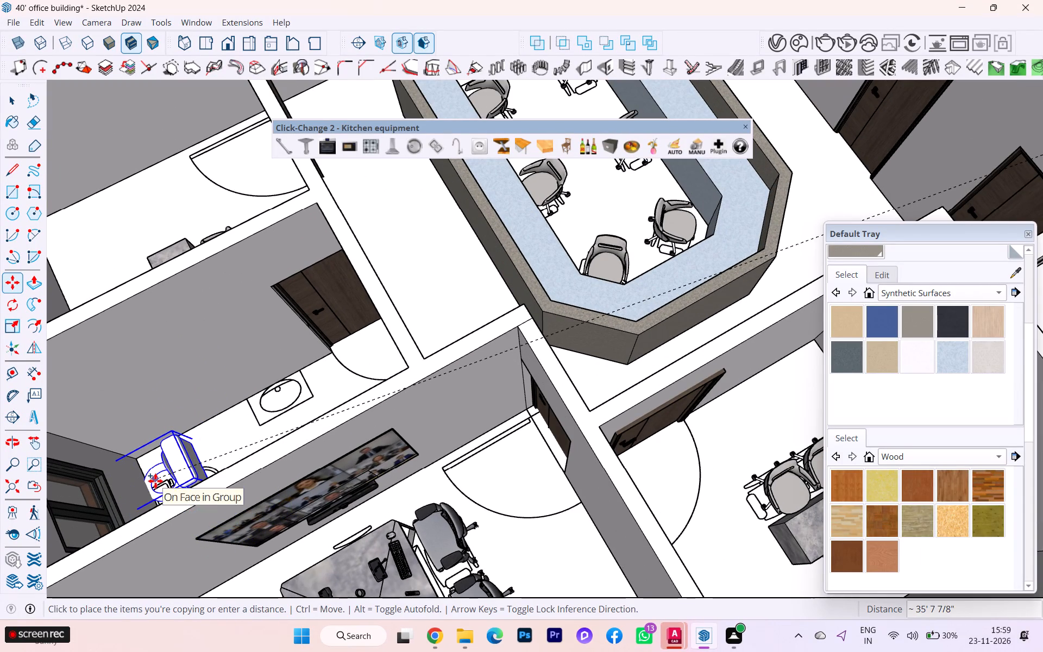
left_click(155, 481)
Shift the copied toilet about 8" inside the toilet room beside the conference room, close to its plan outline.
scroll(632, 293, "down", 4)
scroll(382, 461, "up", 2)
scroll(356, 477, "down", 1)
scroll(349, 479, "up", 5)
scroll(286, 473, "down", 1)
scroll(286, 472, "up", 1)
middle_click_drag(348, 412, 487, 415)
scroll(324, 503, "up", 2)
scroll(322, 504, "down", 1)
scroll(319, 506, "up", 5)
left_click(324, 517)
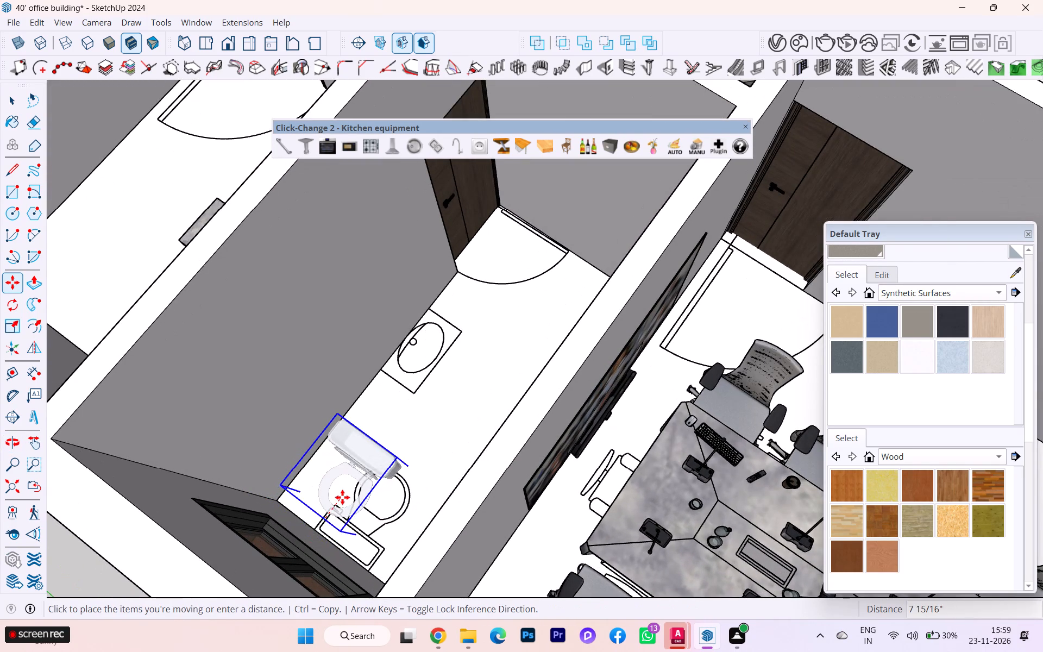
left_click(344, 497)
Raise the copied toilet about 1' 8" along the blue axis.
scroll(340, 501, "up", 4)
left_click(343, 498)
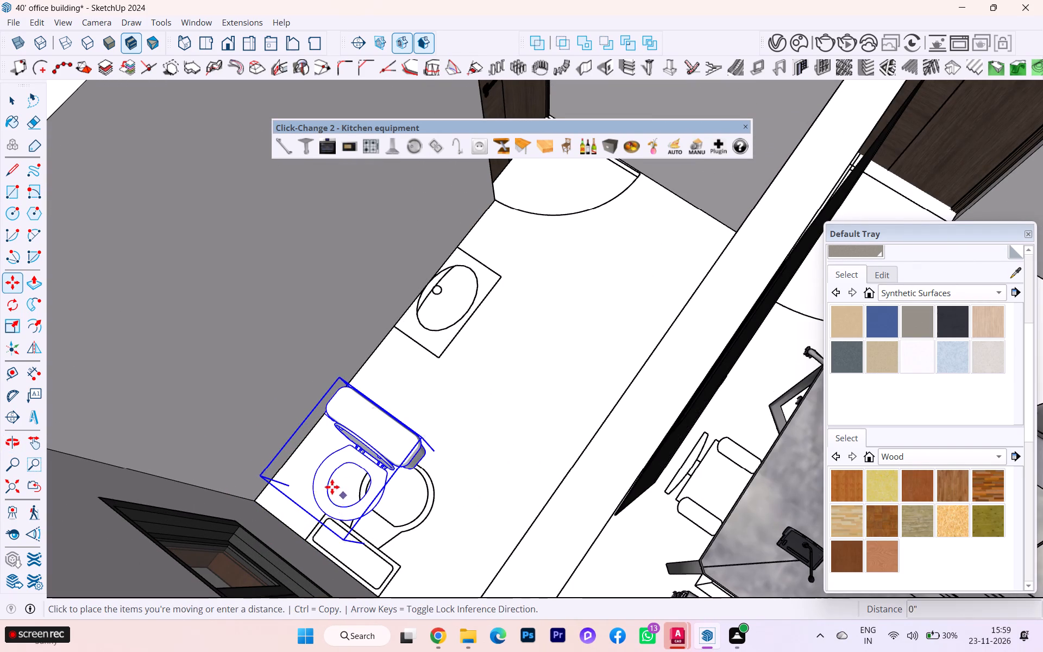
key("Up")
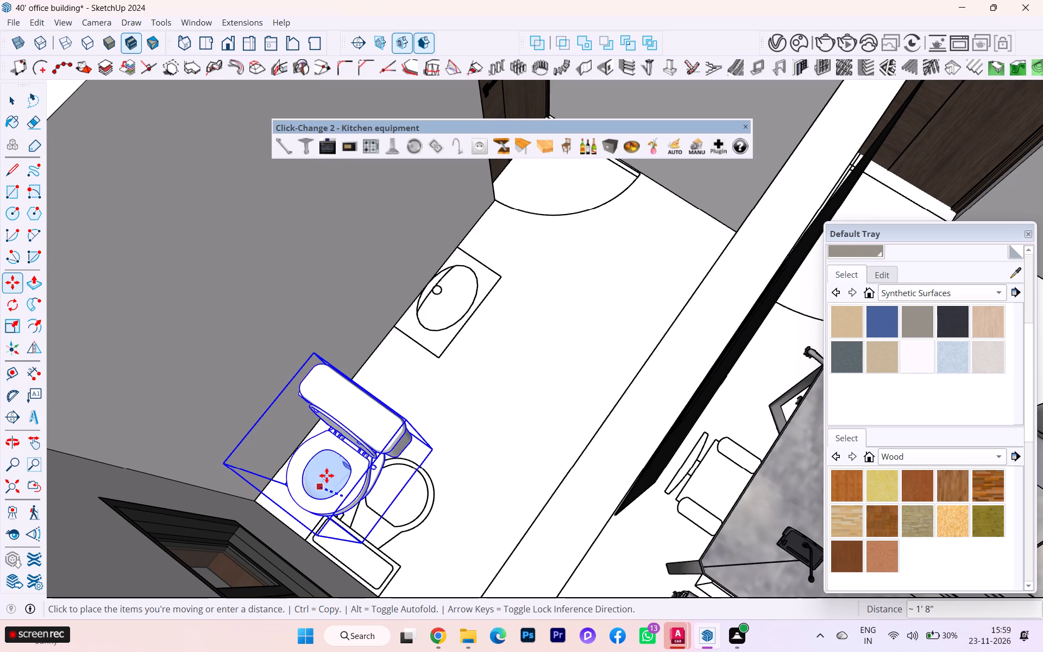
left_click(326, 475)
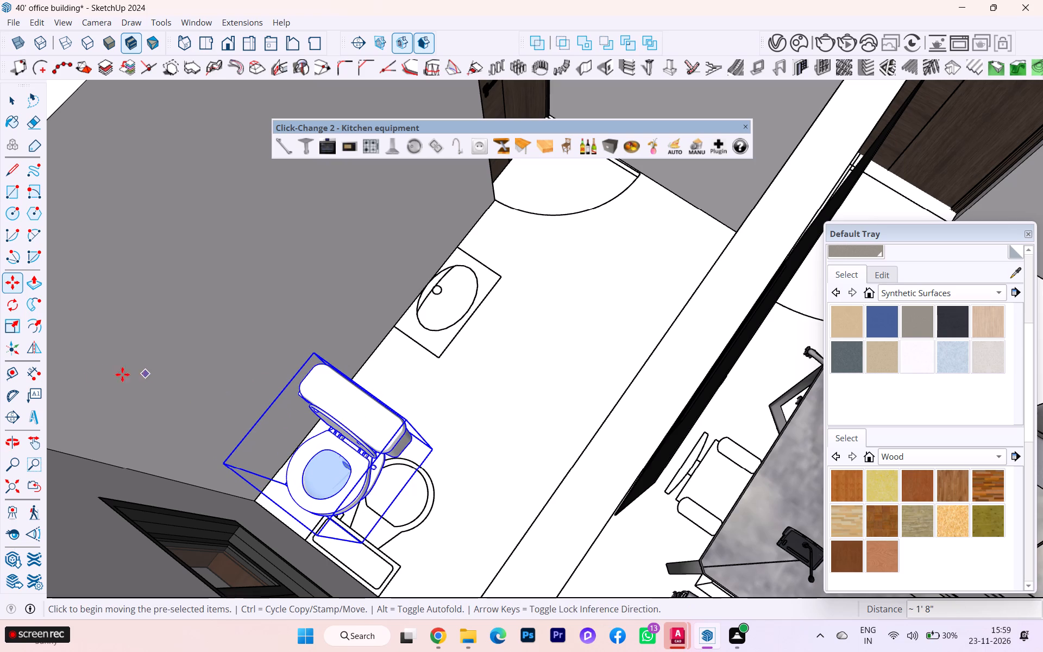
Flip the copied toilet so its tank faces the window wall.
left_click(39, 358)
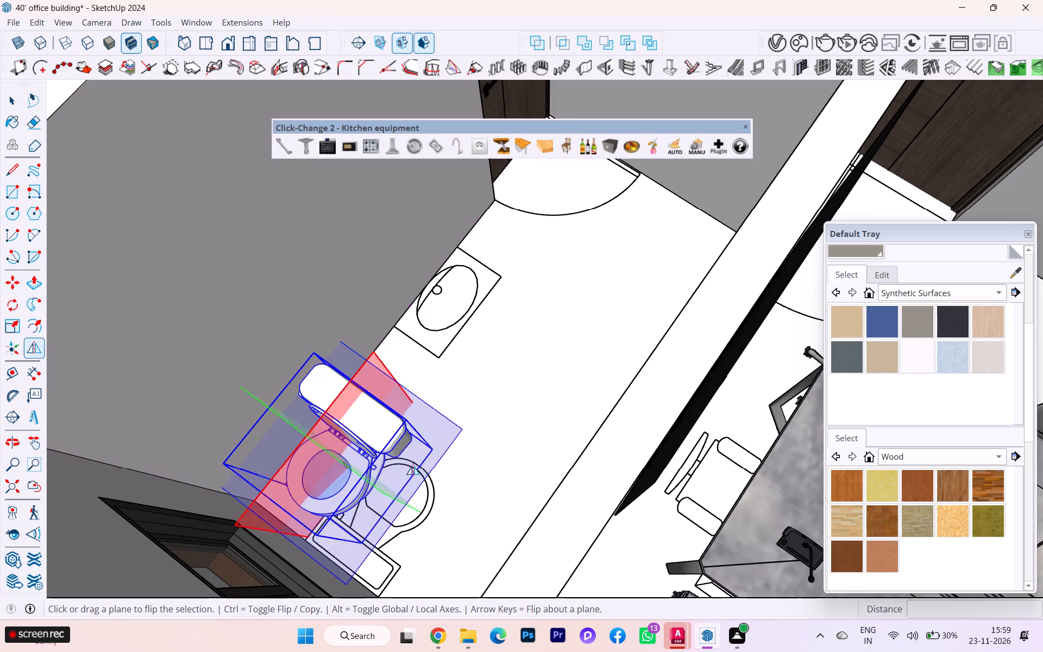
left_click(348, 472)
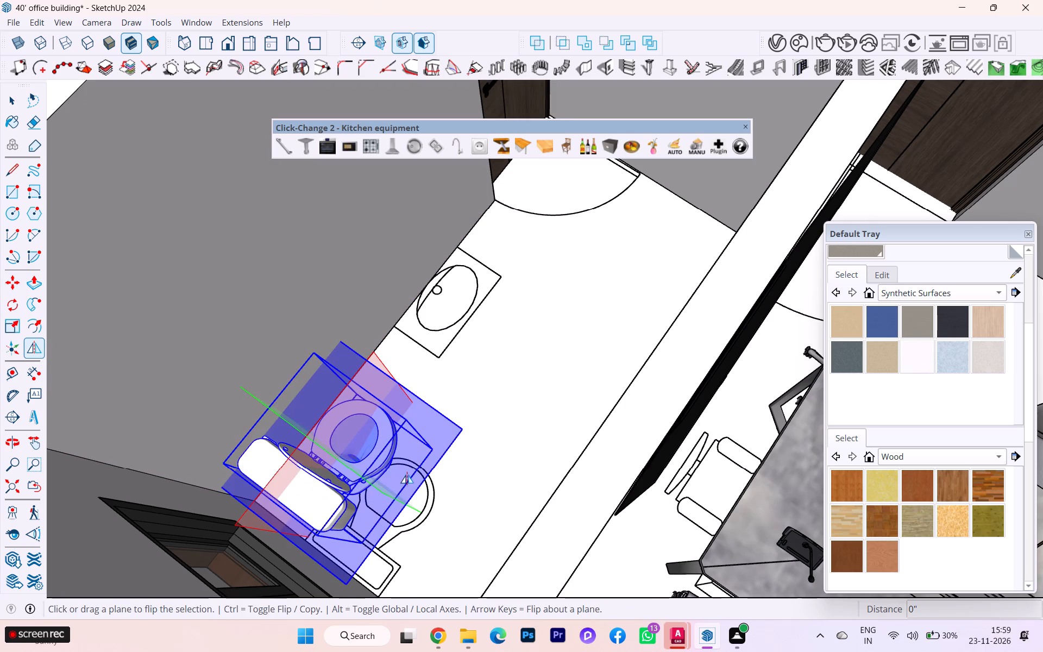
Move the flipped toilet about 7 5/16" along the red axis toward the window wall, and shift it about 9 5/16" toward its plan outline.
key("m")
scroll(322, 537, "up", 3)
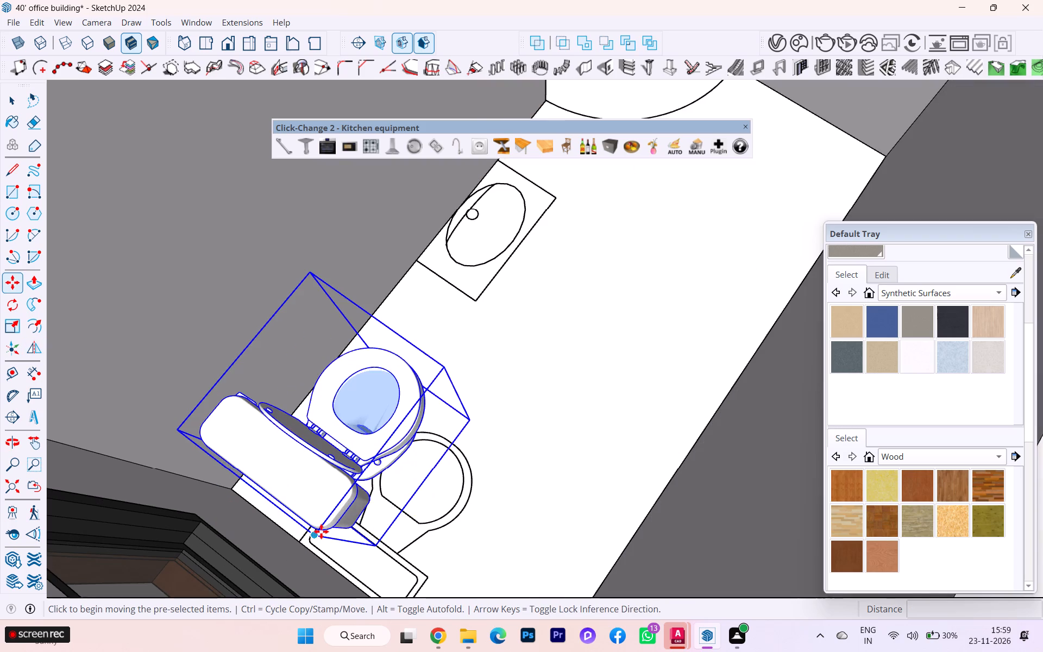
left_click(317, 532)
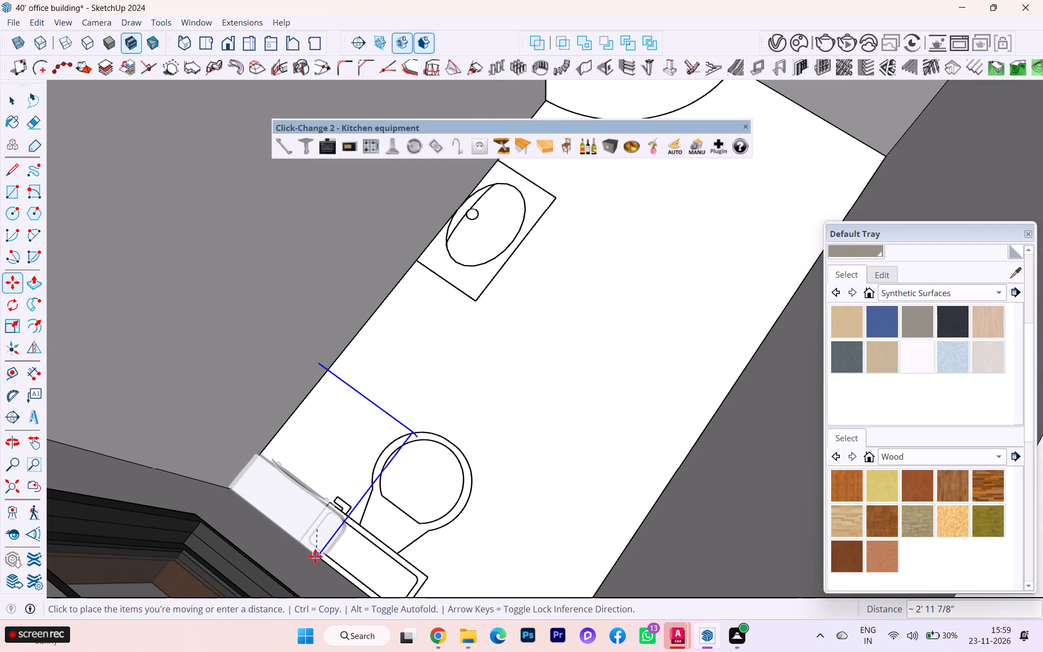
key("Left")
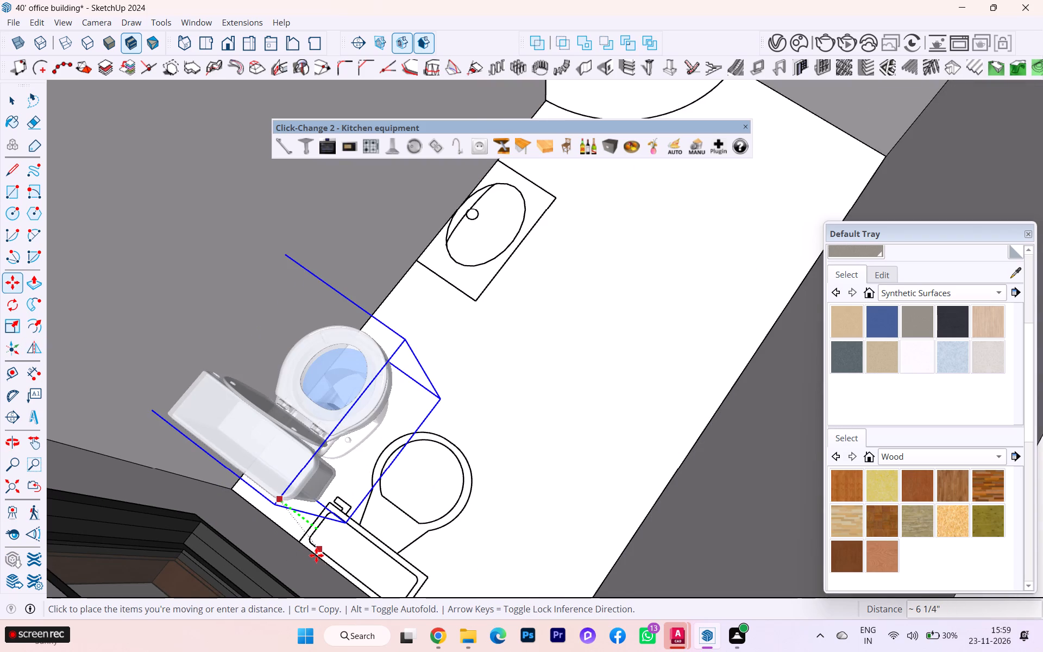
key("Up")
key("Right")
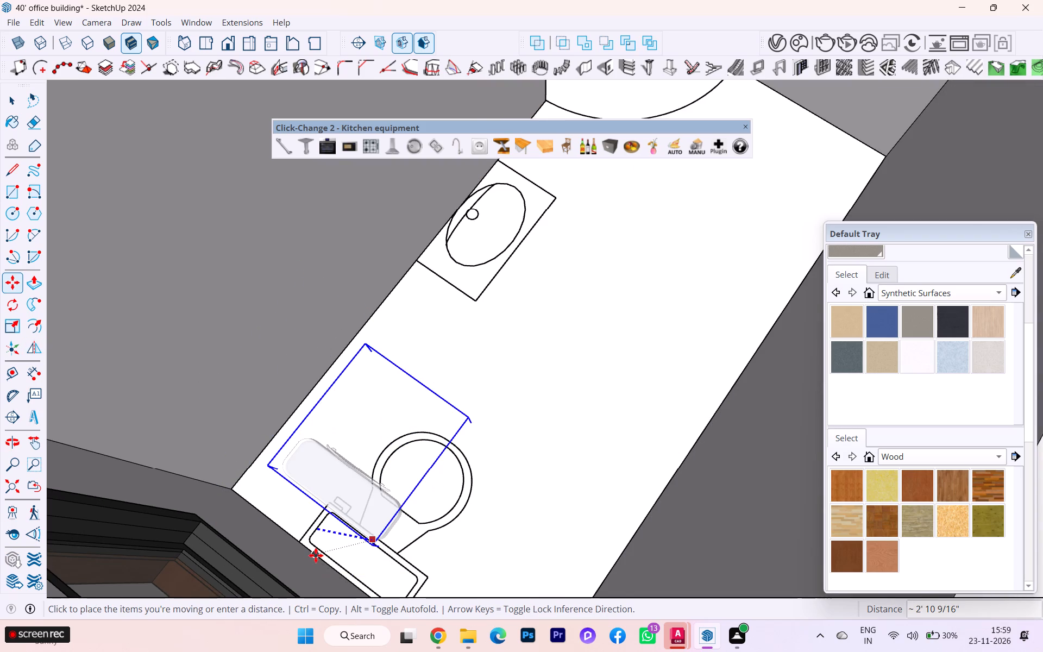
left_click(318, 571)
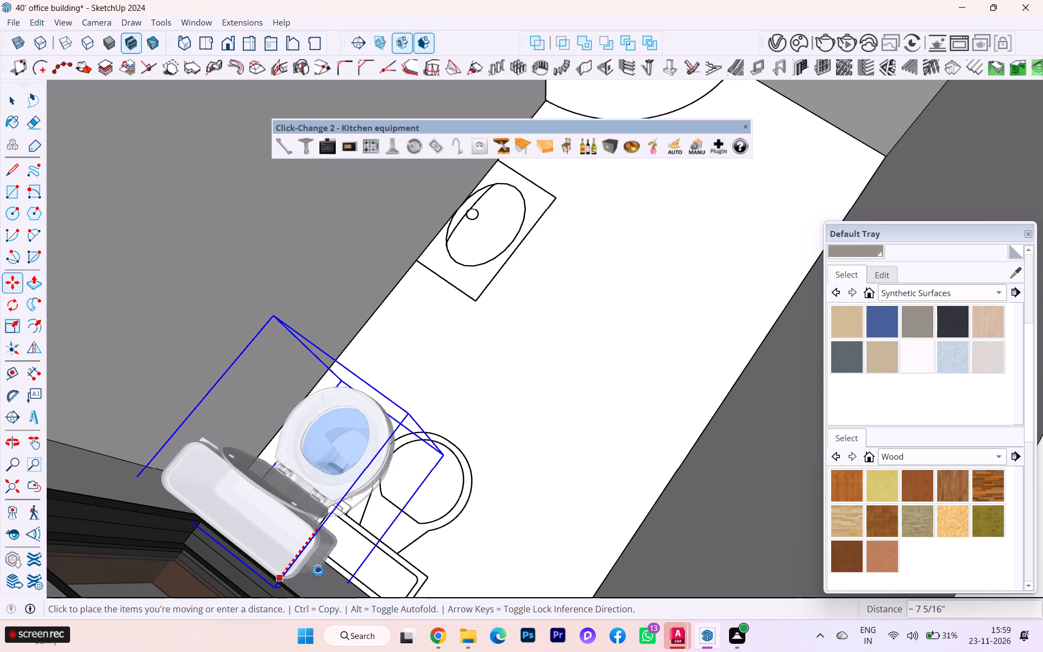
scroll(268, 440, "down", 3)
scroll(265, 438, "up", 1)
scroll(265, 438, "down", 3)
left_click(280, 510)
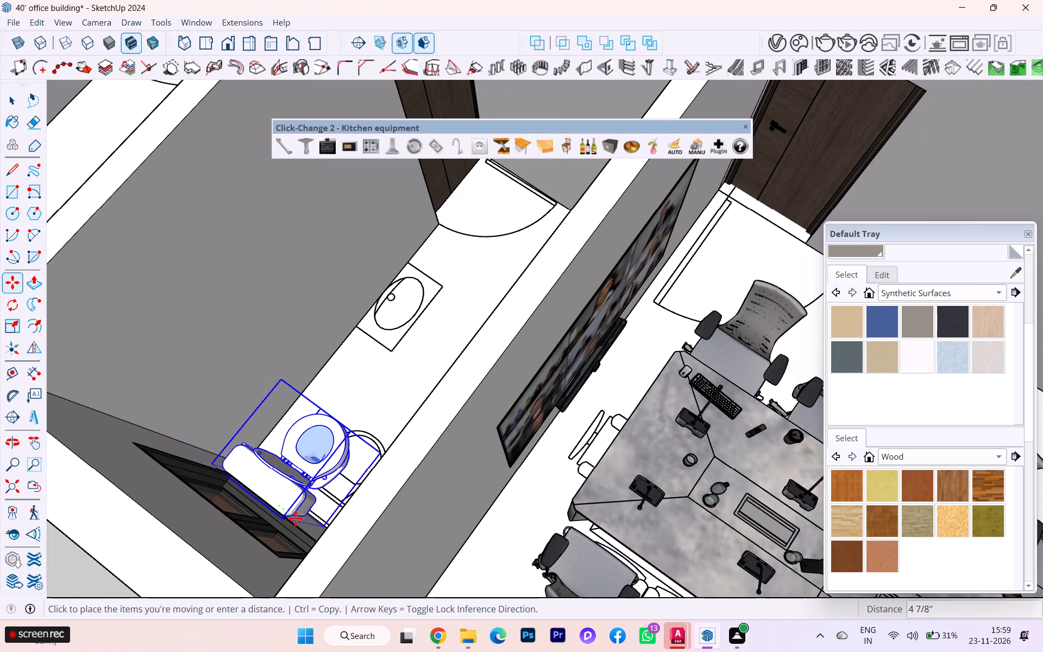
left_click(309, 528)
Examine the placed toilet against the window wall and its plan outline from closer and wider views, and clear the selection.
scroll(288, 490, "up", 3)
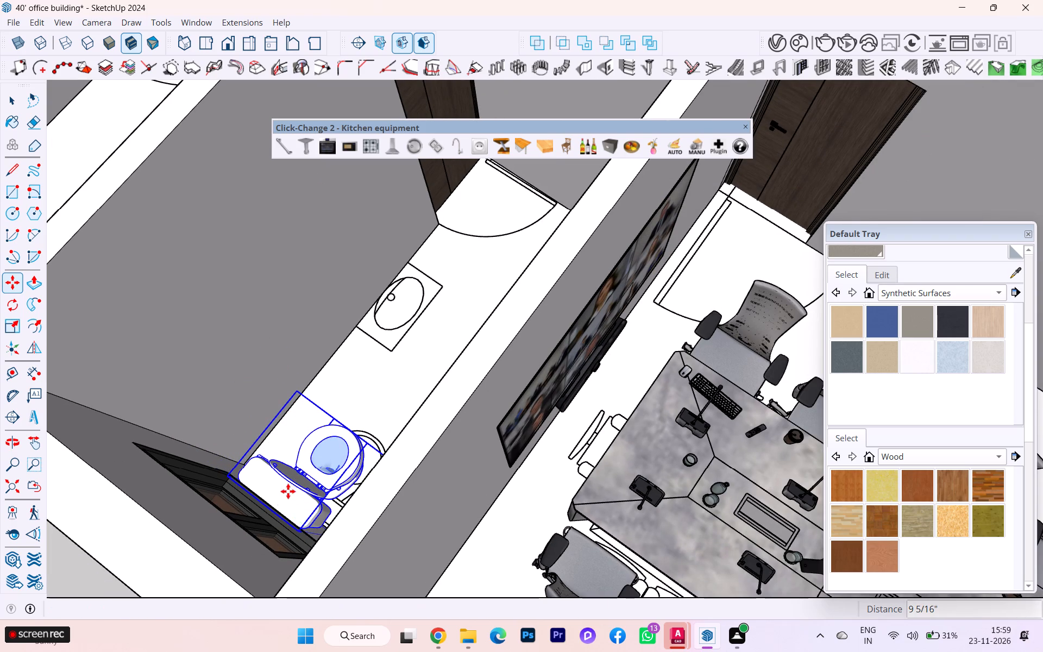
scroll(288, 491, "up", 2)
scroll(287, 494, "down", 2)
scroll(287, 494, "up", 1)
scroll(296, 494, "down", 1)
scroll(299, 494, "up", 9)
middle_click_drag(374, 478, 210, 403)
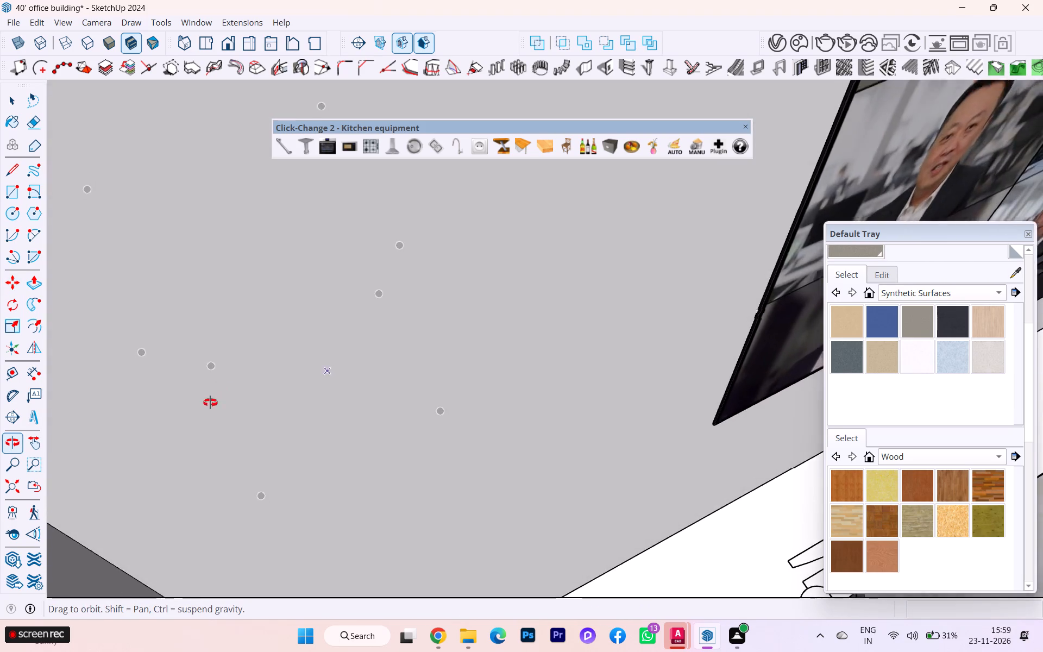
middle_click_drag(210, 403, 133, 518)
scroll(236, 451, "down", 2)
middle_click_drag(216, 438, 107, 432)
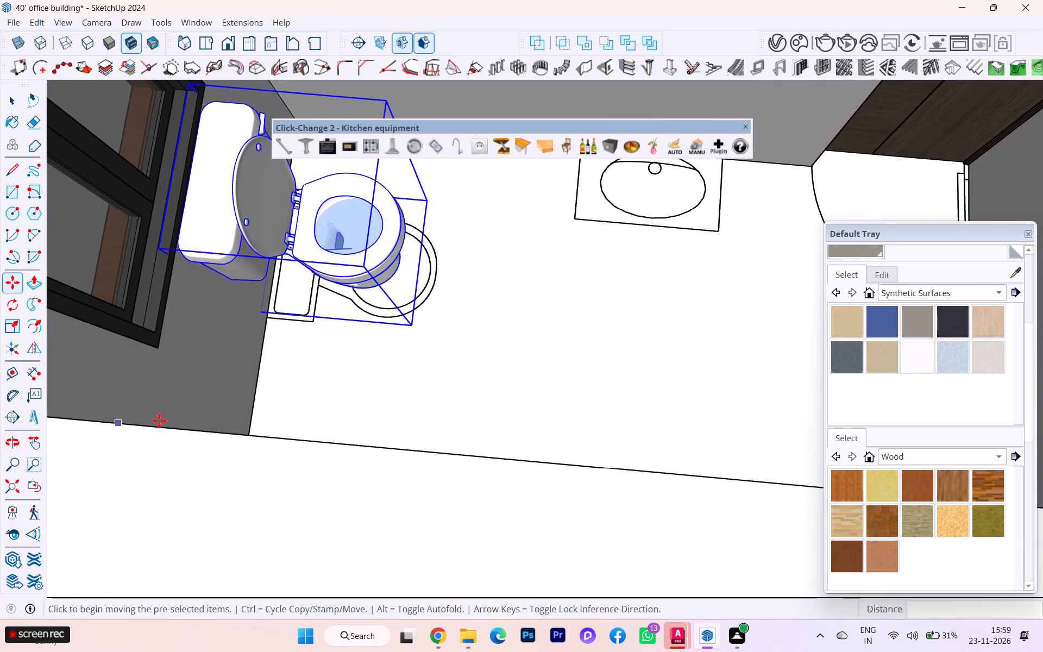
scroll(320, 420, "down", 2)
scroll(328, 428, "up", 1)
scroll(330, 429, "down", 4)
scroll(360, 419, "up", 9)
scroll(361, 418, "down", 2)
scroll(453, 374, "down", 1)
scroll(453, 374, "up", 2)
scroll(454, 374, "down", 9)
scroll(582, 333, "up", 2)
scroll(599, 343, "down", 5)
scroll(599, 343, "up", 3)
scroll(599, 343, "down", 1)
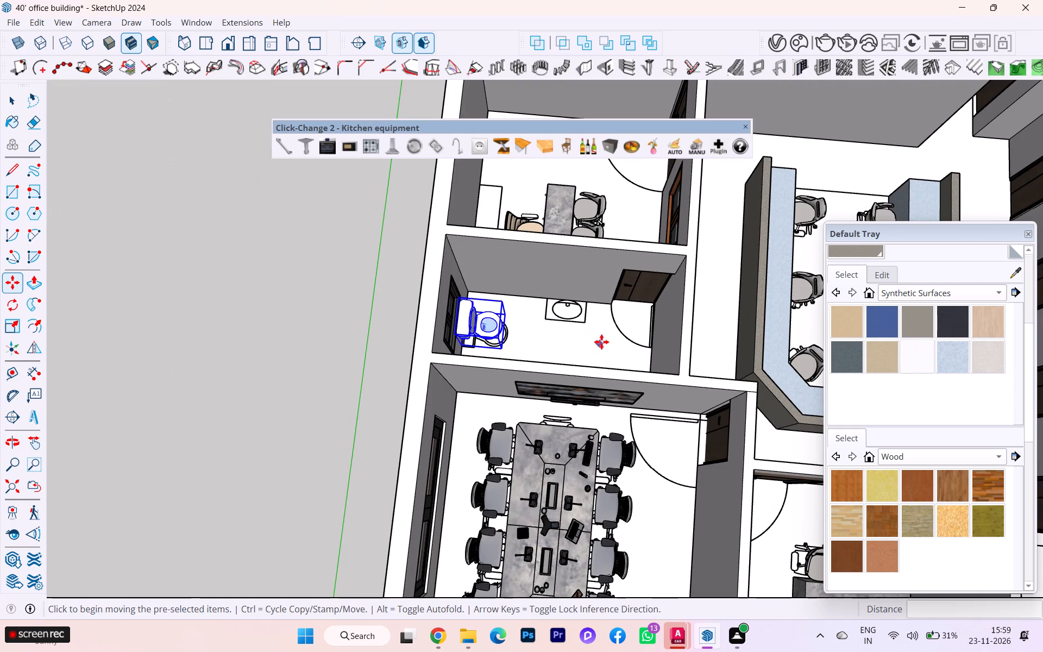
left_click(15, 104)
left_click(162, 170)
scroll(376, 300, "down", 3)
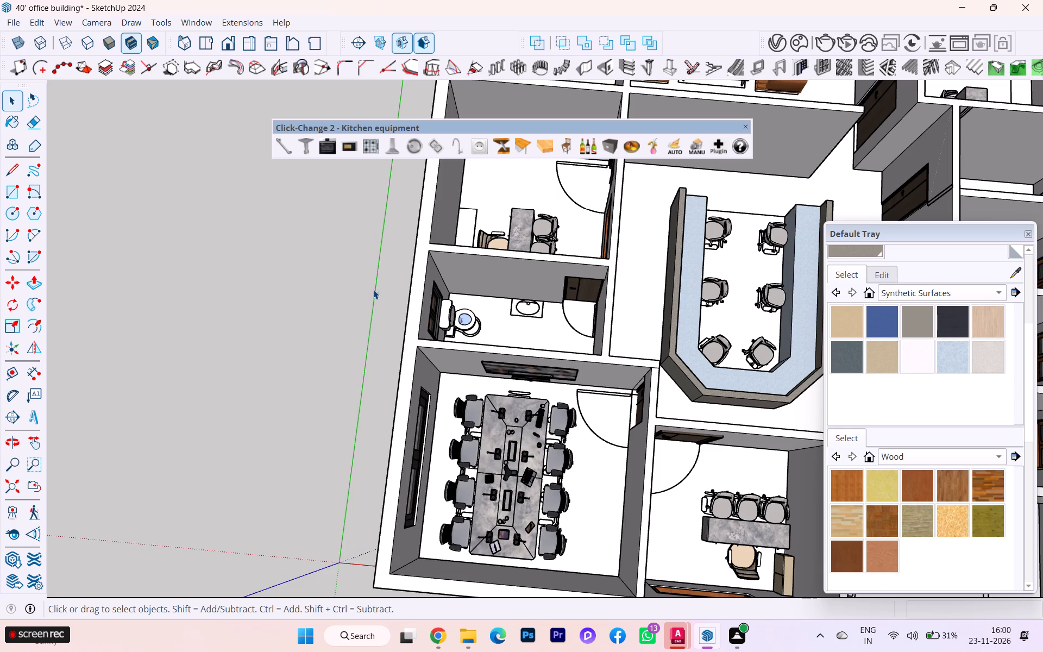
scroll(457, 283, "up", 2)
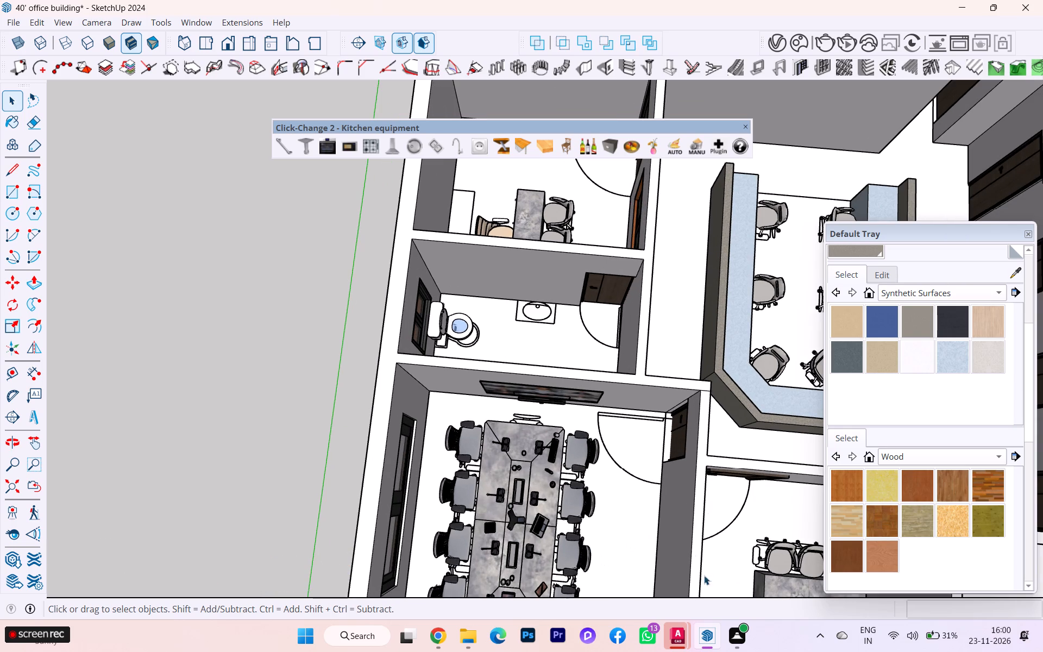
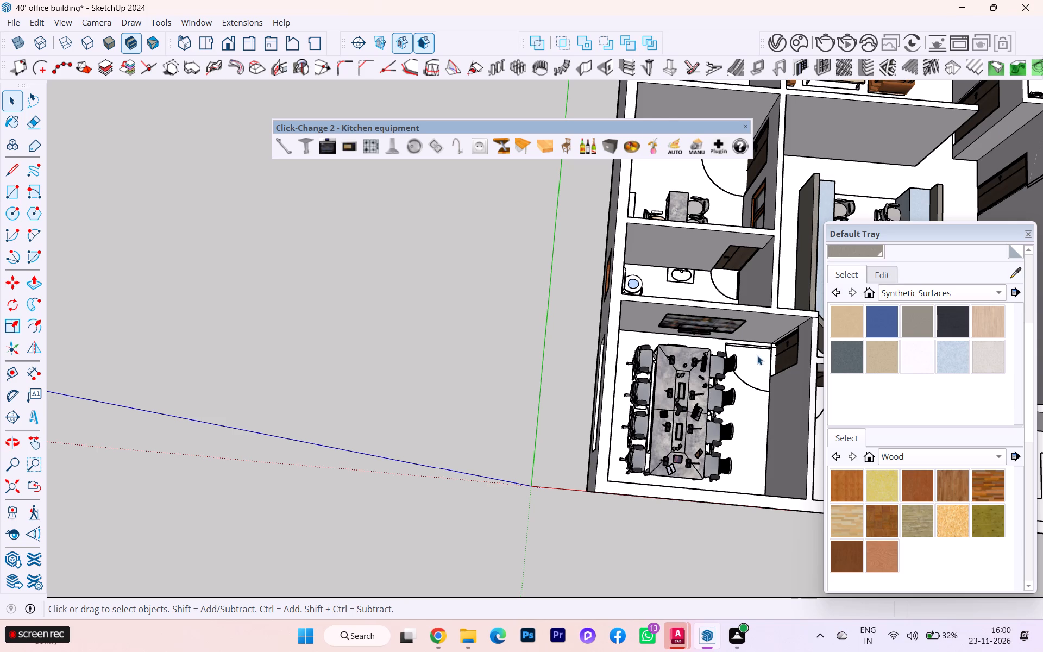
Examine the furnished office layout and its toilet rooms from closer and wider views.
scroll(703, 399, "down", 3)
scroll(599, 374, "up", 2)
scroll(356, 333, "down", 7)
scroll(330, 327, "up", 2)
scroll(330, 327, "down", 1)
scroll(771, 272, "up", 2)
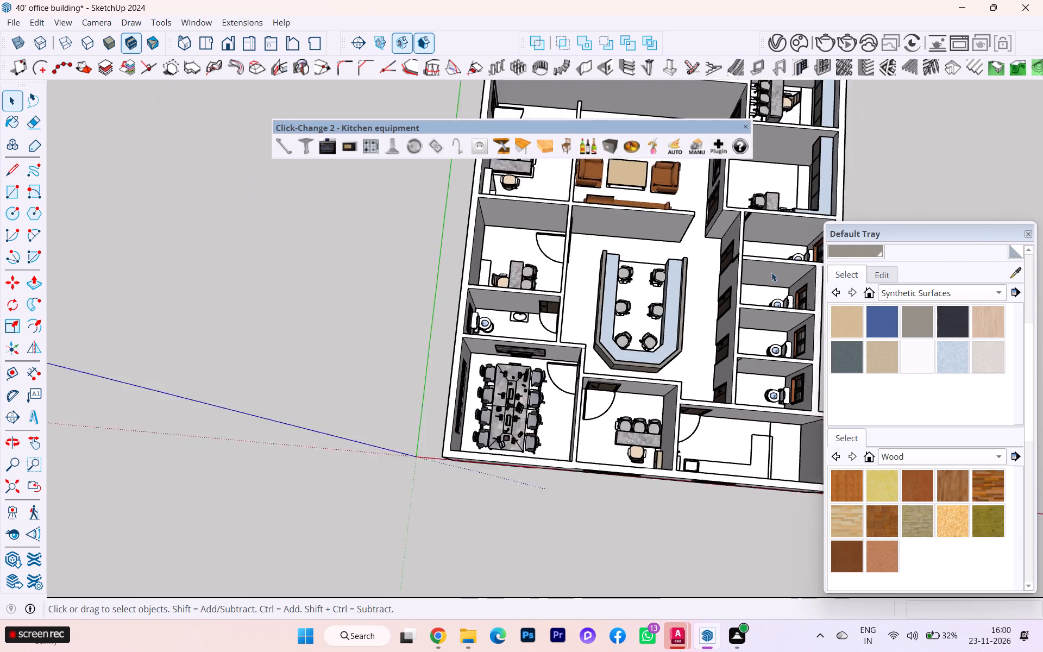
scroll(771, 272, "up", 2)
scroll(400, 289, "down", 3)
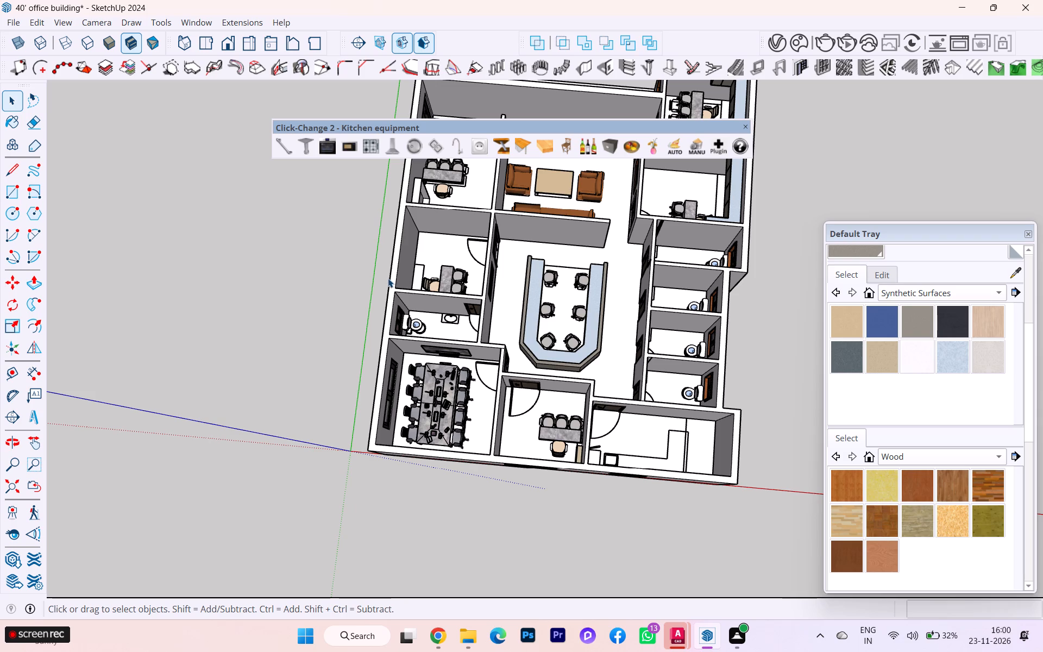
scroll(381, 283, "down", 2)
scroll(525, 292, "down", 1)
scroll(527, 295, "up", 3)
scroll(527, 295, "down", 2)
scroll(615, 292, "down", 1)
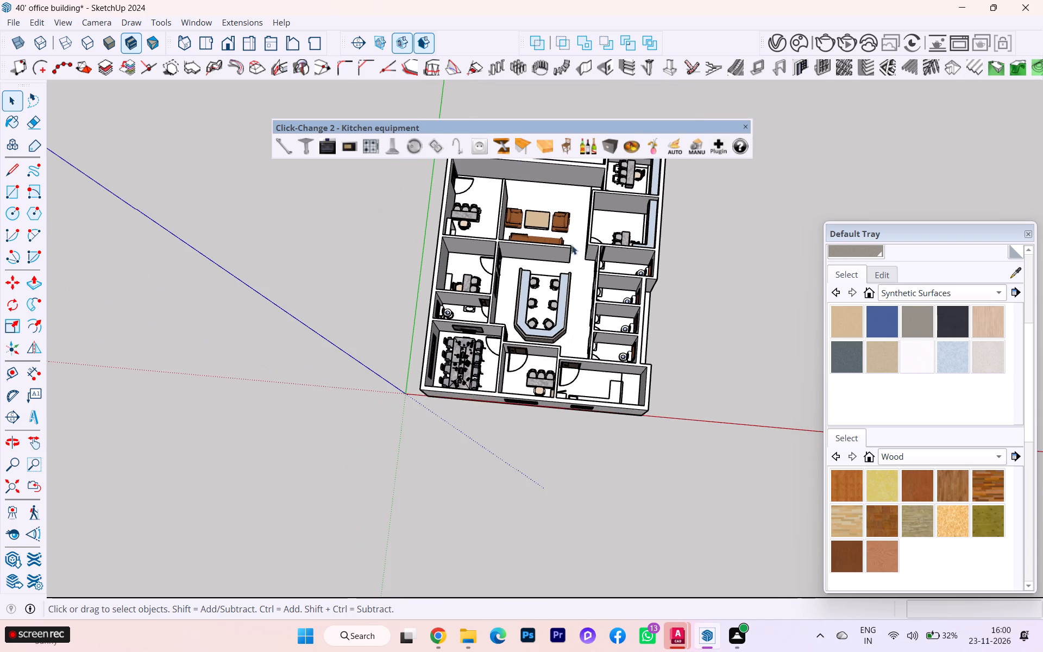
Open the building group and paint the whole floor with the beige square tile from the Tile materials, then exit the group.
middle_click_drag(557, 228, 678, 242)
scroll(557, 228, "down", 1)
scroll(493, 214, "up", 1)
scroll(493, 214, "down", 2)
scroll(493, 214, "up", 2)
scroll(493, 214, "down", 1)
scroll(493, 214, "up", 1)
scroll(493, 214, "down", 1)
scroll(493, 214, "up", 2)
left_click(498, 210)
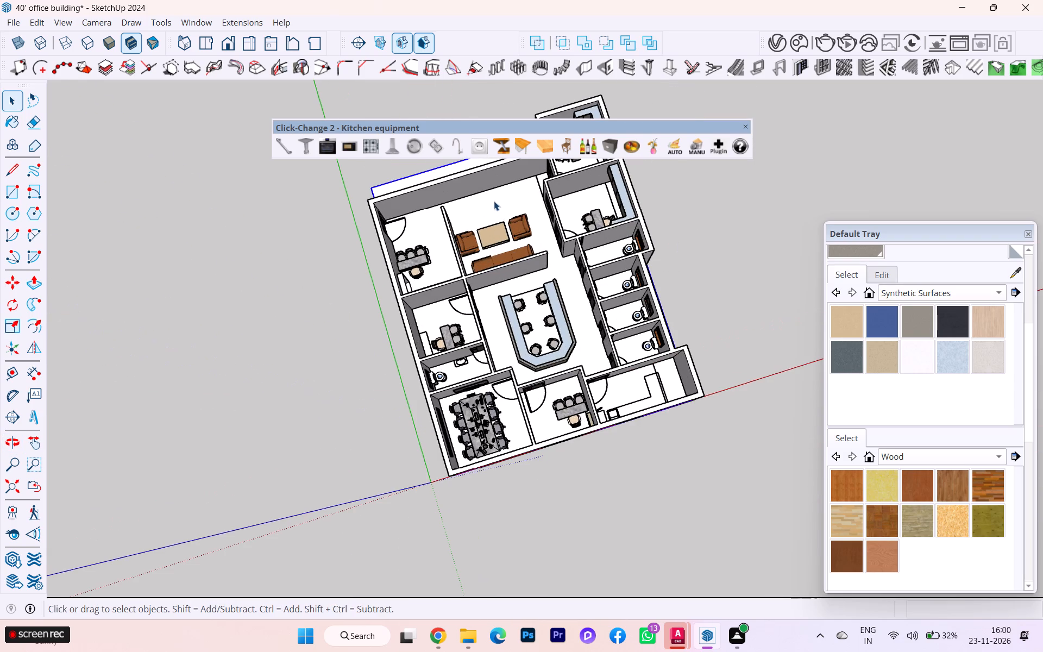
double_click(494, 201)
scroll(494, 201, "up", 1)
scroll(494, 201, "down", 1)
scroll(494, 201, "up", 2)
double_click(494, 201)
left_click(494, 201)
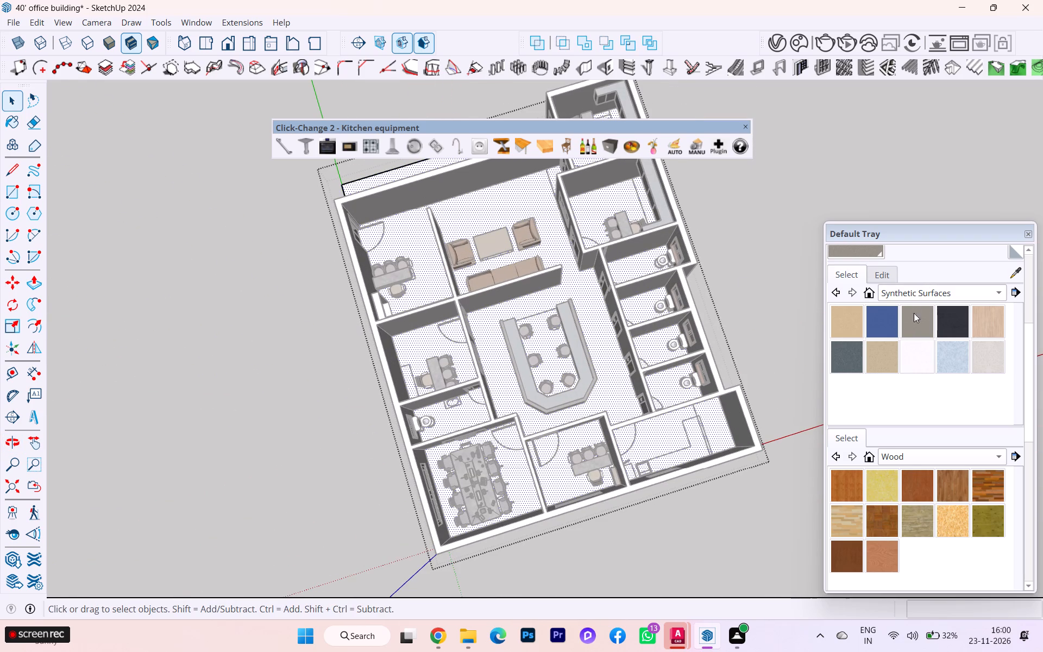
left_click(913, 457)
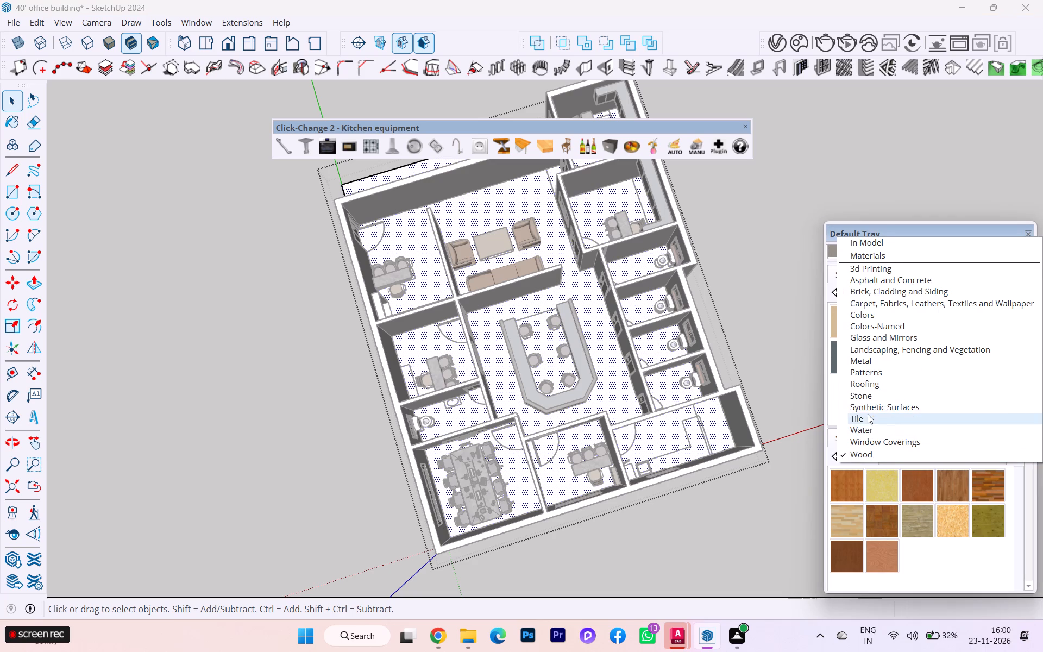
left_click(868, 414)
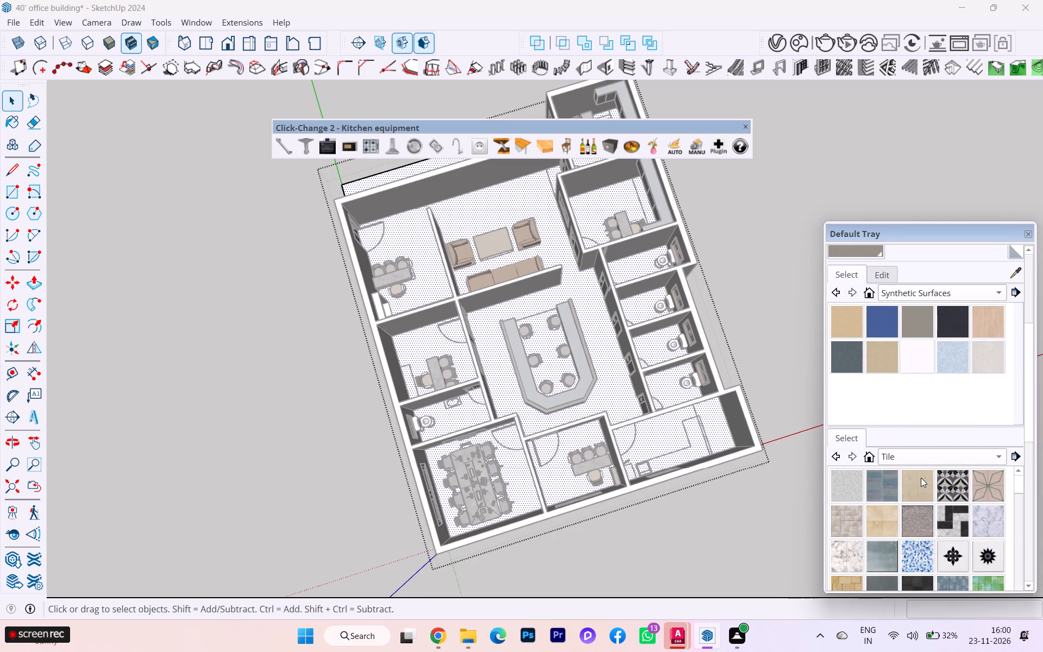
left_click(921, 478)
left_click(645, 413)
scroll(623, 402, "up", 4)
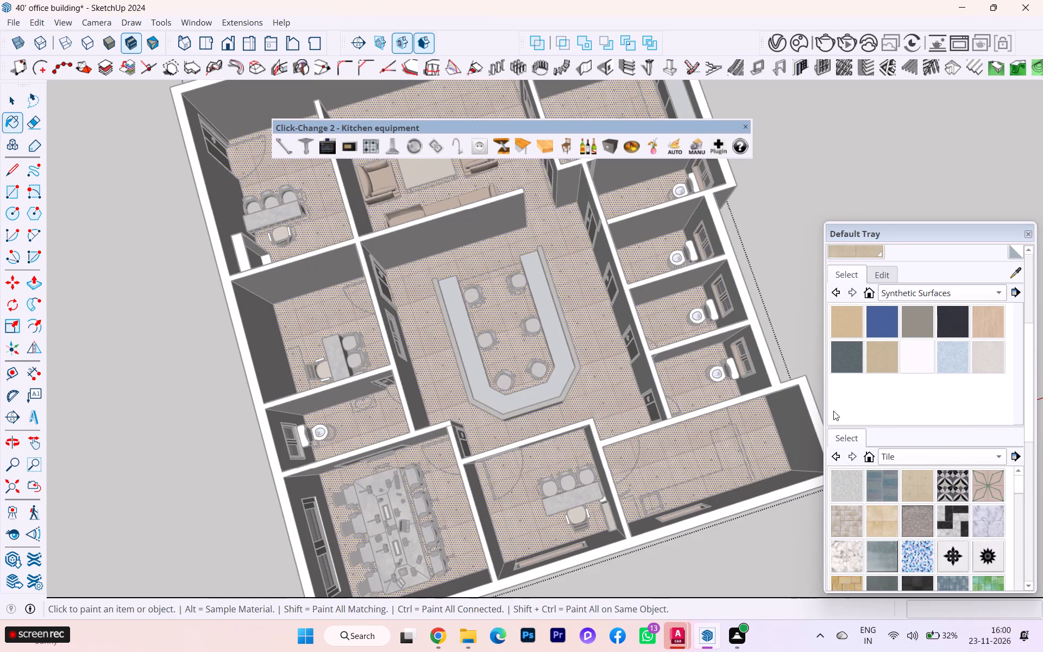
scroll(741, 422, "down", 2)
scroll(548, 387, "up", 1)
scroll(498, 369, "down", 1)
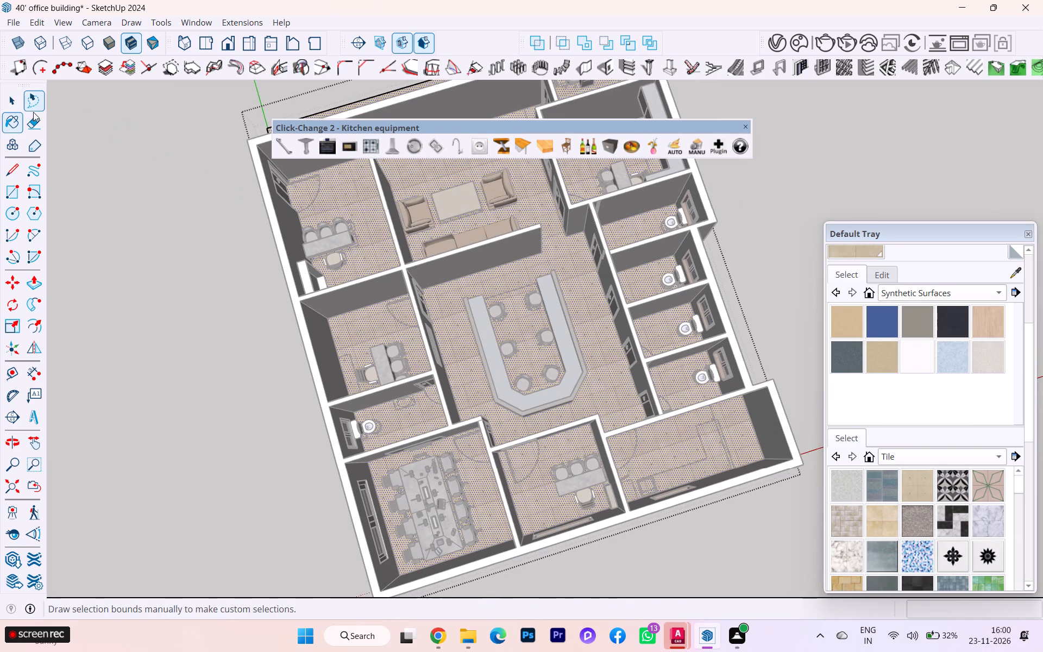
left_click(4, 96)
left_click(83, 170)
Examine the beige tile floor closely around the reception counter and corridor, and from a wider view.
scroll(409, 293, "up", 1)
scroll(409, 293, "down", 2)
scroll(409, 293, "up", 6)
scroll(375, 277, "down", 4)
middle_click_drag(446, 280, 280, 284)
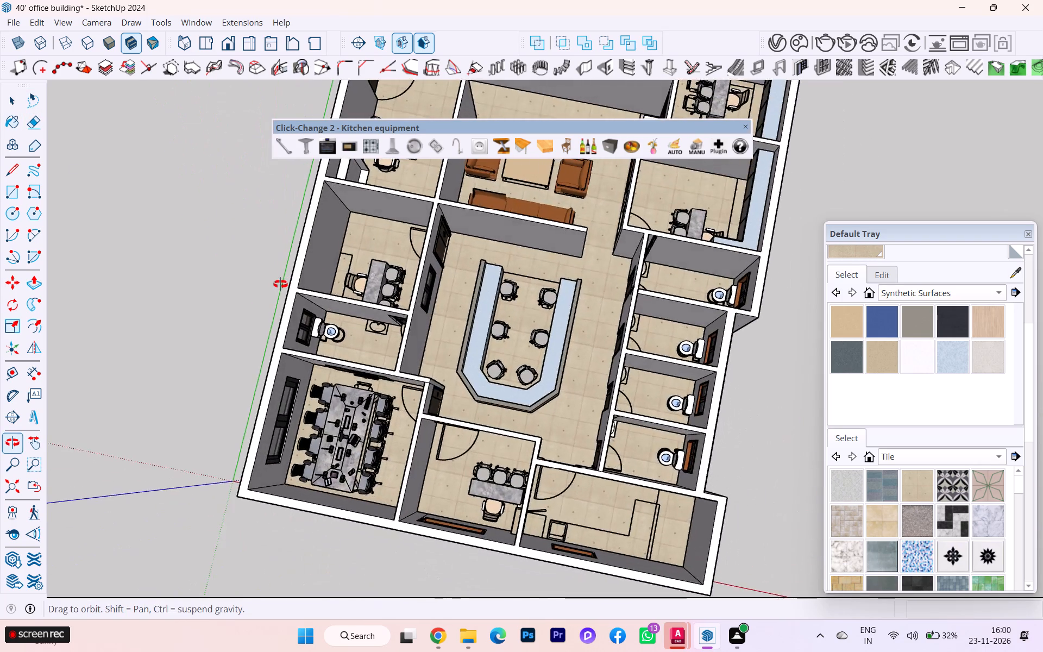
middle_click_drag(280, 284, 343, 205)
scroll(493, 242, "up", 5)
scroll(550, 236, "up", 2)
scroll(432, 247, "up", 1)
scroll(419, 247, "down", 2)
scroll(611, 316, "up", 2)
scroll(611, 316, "down", 1)
scroll(611, 316, "up", 1)
scroll(629, 299, "down", 1)
scroll(638, 300, "up", 2)
scroll(665, 308, "down", 1)
scroll(669, 309, "up", 3)
scroll(632, 310, "down", 3)
scroll(629, 310, "up", 5)
scroll(613, 316, "down", 1)
scroll(613, 316, "up", 1)
scroll(613, 316, "down", 1)
scroll(613, 316, "up", 4)
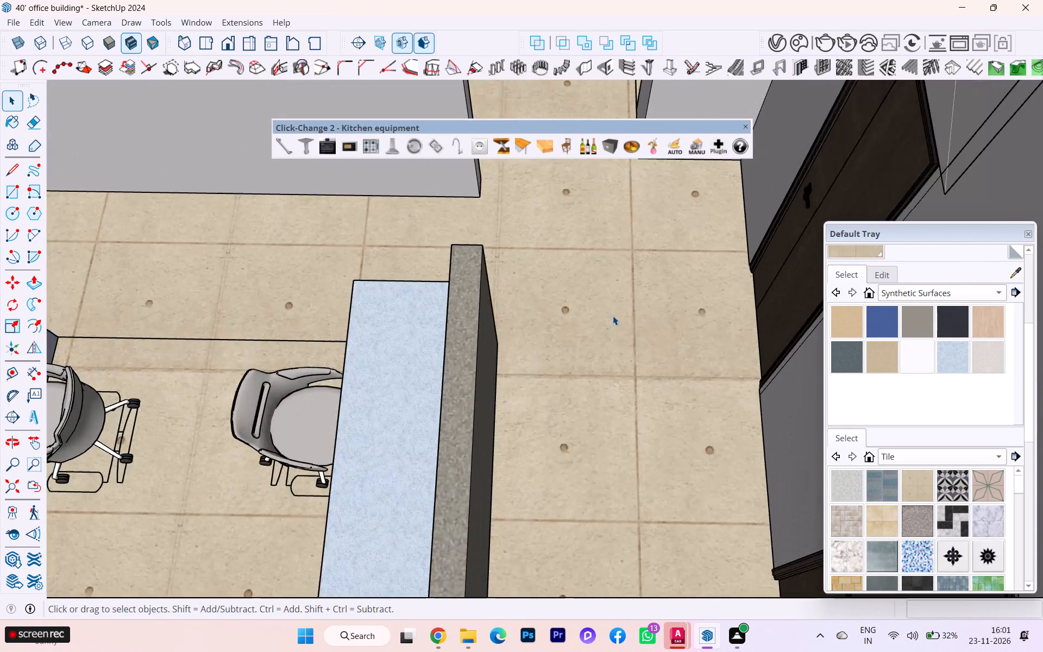
scroll(613, 316, "up", 1)
scroll(613, 316, "down", 2)
scroll(613, 316, "up", 2)
scroll(613, 316, "down", 1)
scroll(613, 316, "up", 1)
scroll(610, 316, "down", 10)
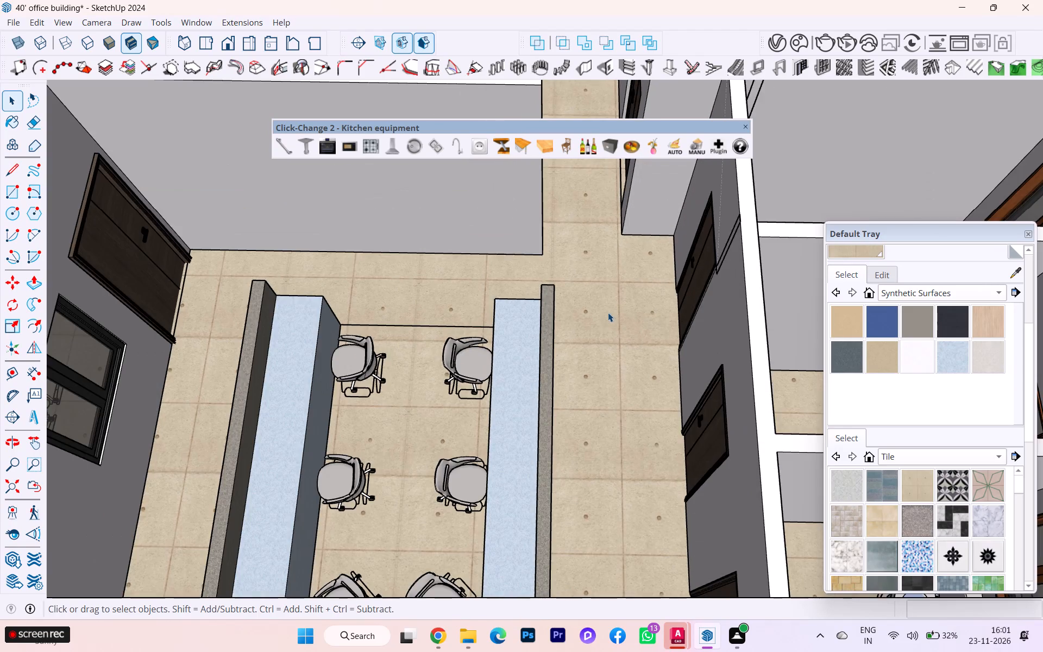
scroll(608, 312, "down", 3)
scroll(610, 316, "up", 3)
scroll(610, 316, "down", 9)
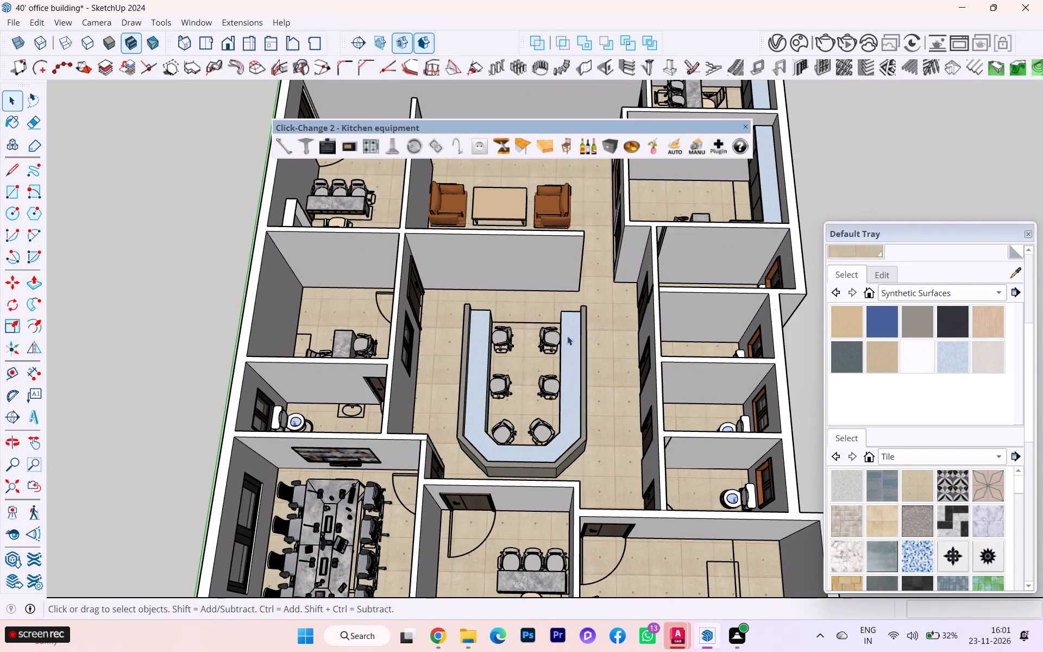
scroll(523, 340, "down", 4)
scroll(519, 365, "up", 3)
scroll(519, 365, "down", 2)
scroll(562, 349, "down", 4)
scroll(562, 349, "up", 2)
scroll(562, 349, "down", 1)
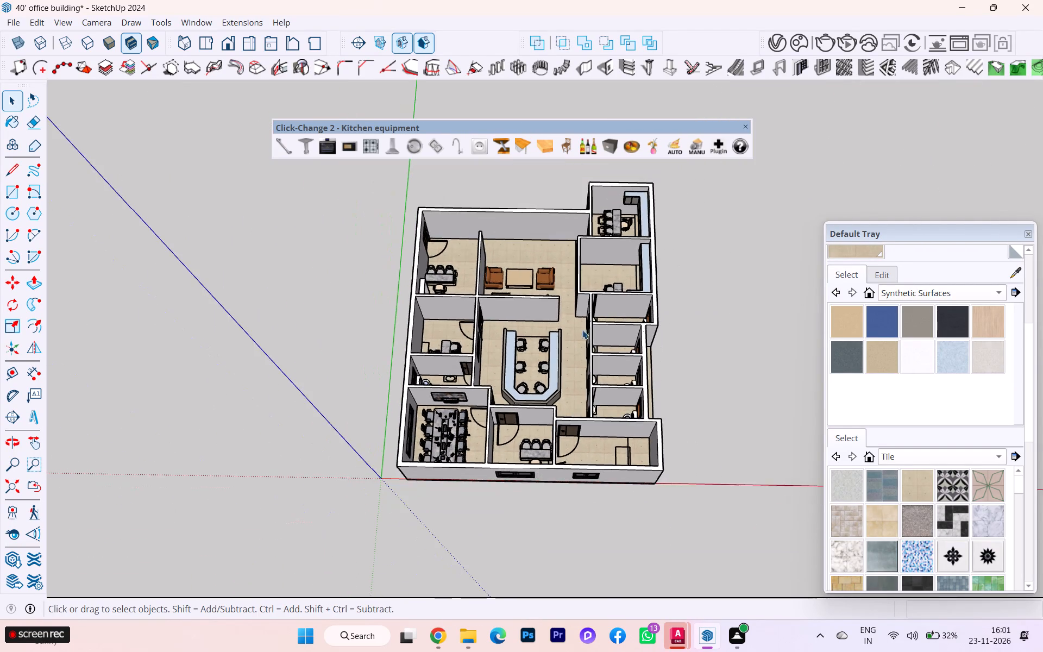
Examine the beige tile floor across all rooms from overhead and angled views.
scroll(583, 288, "up", 5)
scroll(583, 253, "down", 3)
scroll(583, 253, "up", 2)
scroll(583, 253, "down", 2)
middle_click_drag(566, 331, 566, 466)
scroll(588, 340, "up", 7)
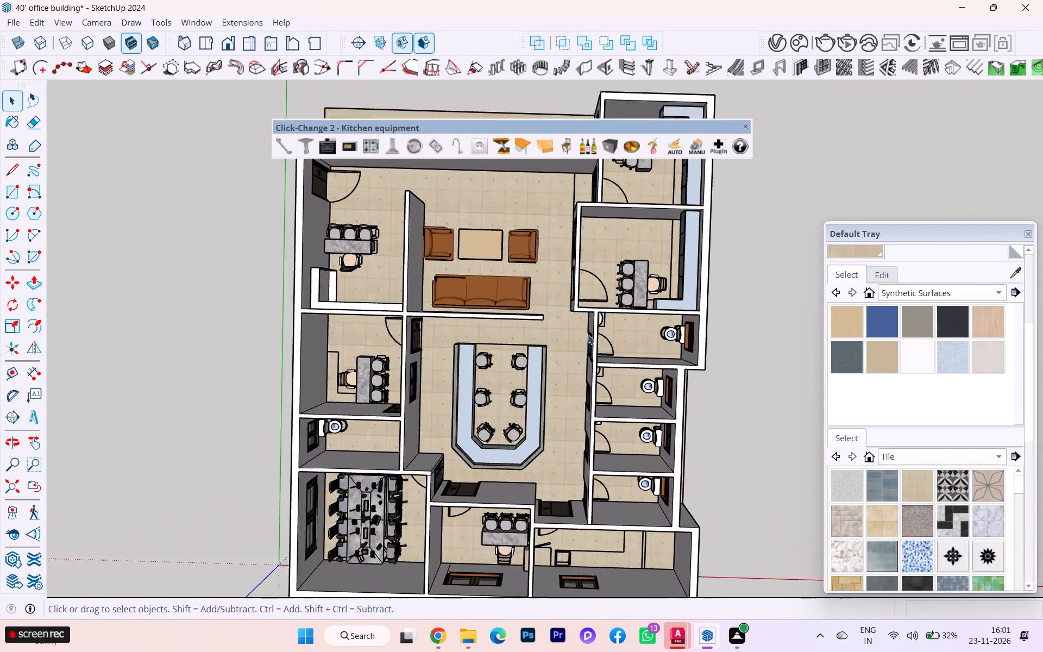
scroll(593, 328, "down", 1)
middle_click_drag(592, 321, 587, 216)
scroll(606, 293, "down", 1)
scroll(606, 298, "up", 2)
scroll(606, 299, "down", 3)
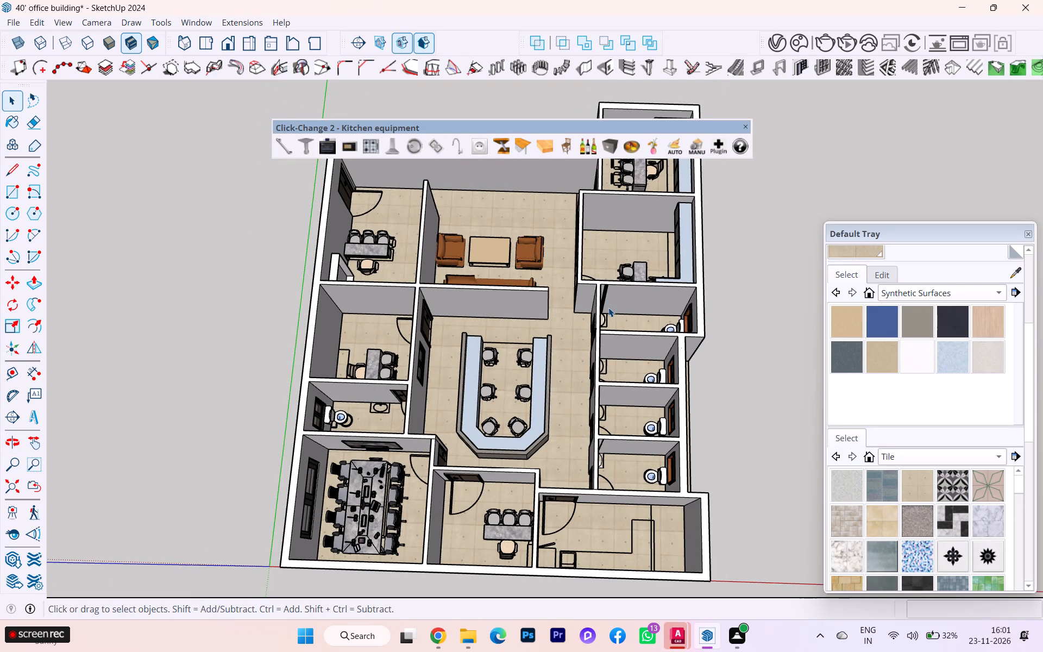
scroll(458, 326, "down", 1)
scroll(488, 438, "down", 1)
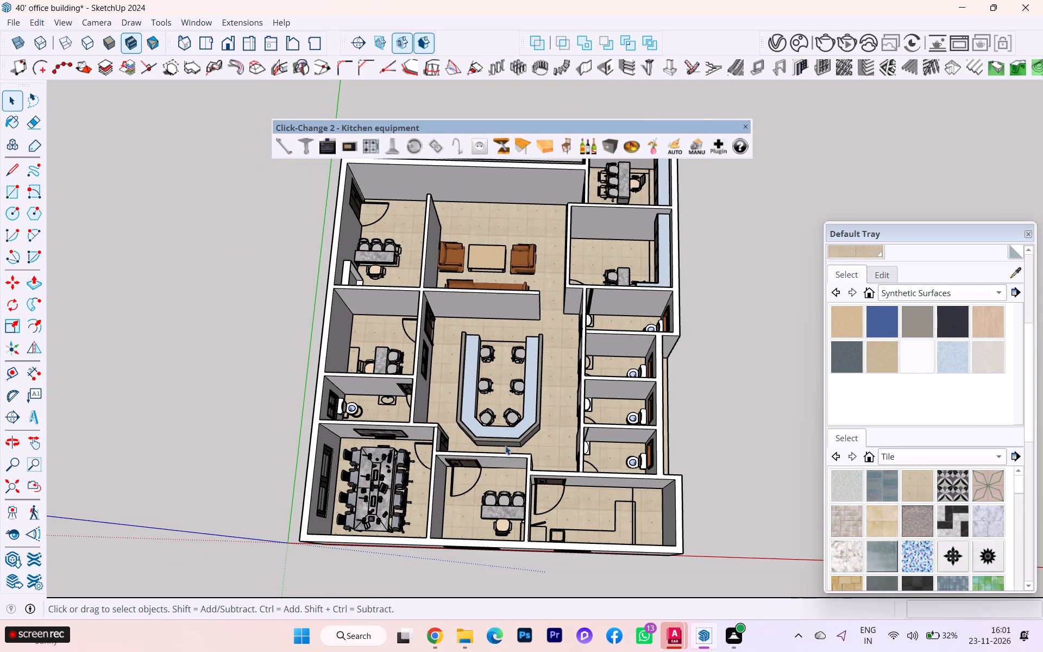
middle_click_drag(529, 446, 546, 403)
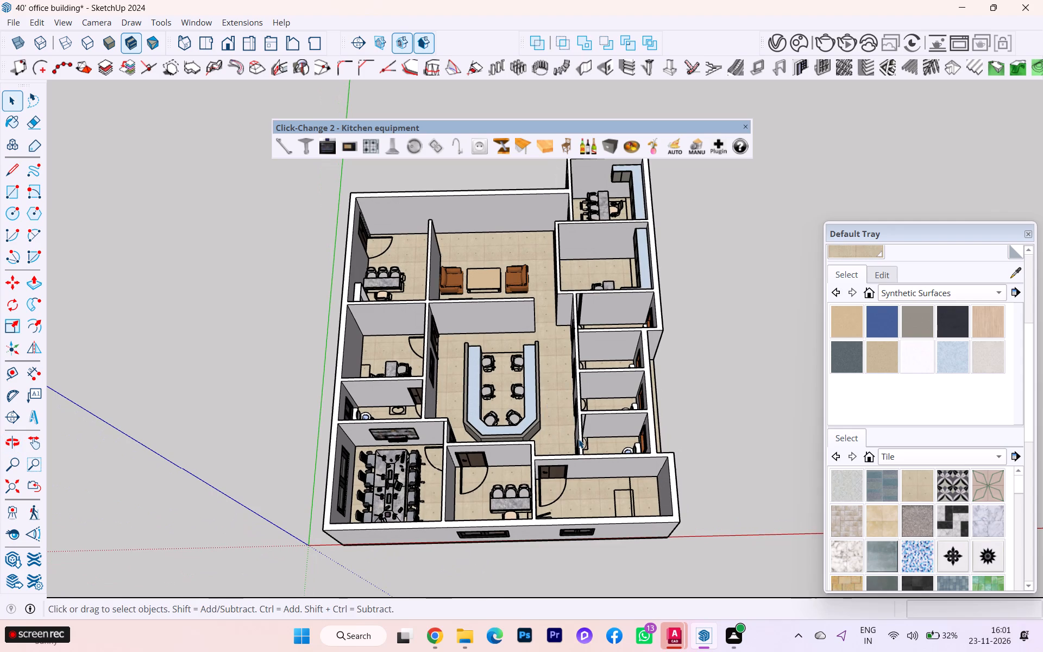
scroll(622, 442, "up", 6)
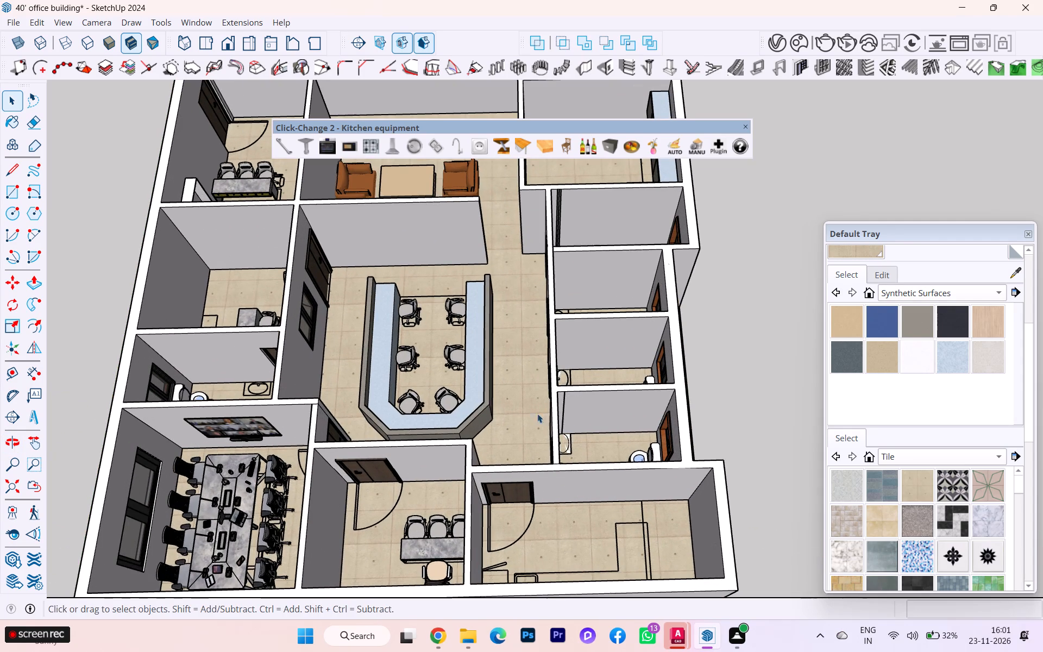
middle_click_drag(436, 398, 429, 454)
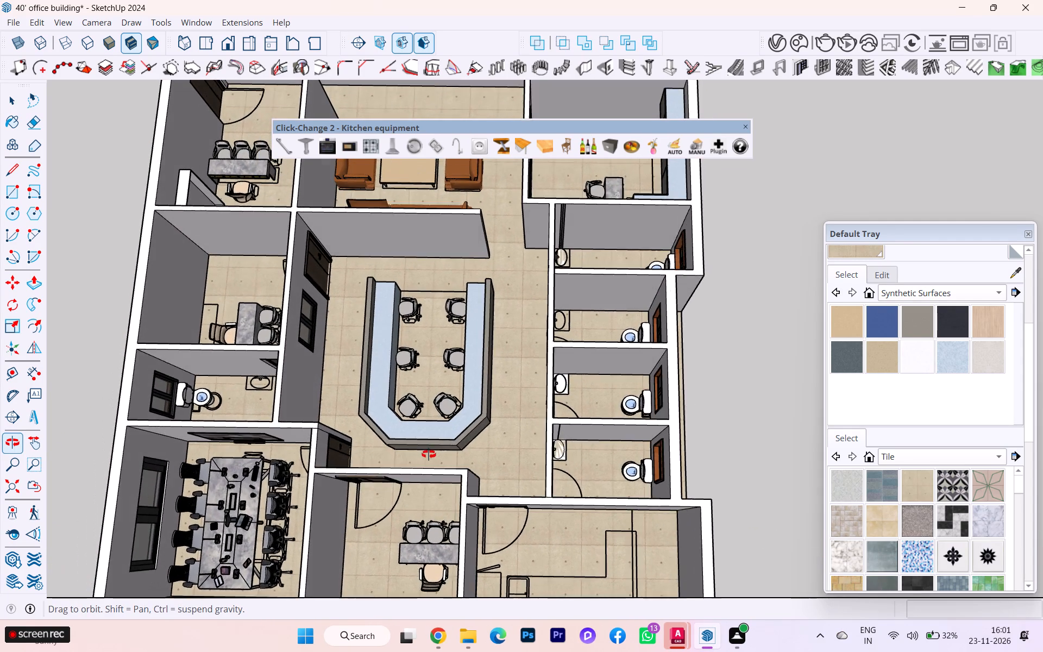
middle_click_drag(429, 454, 446, 437)
scroll(535, 386, "up", 3)
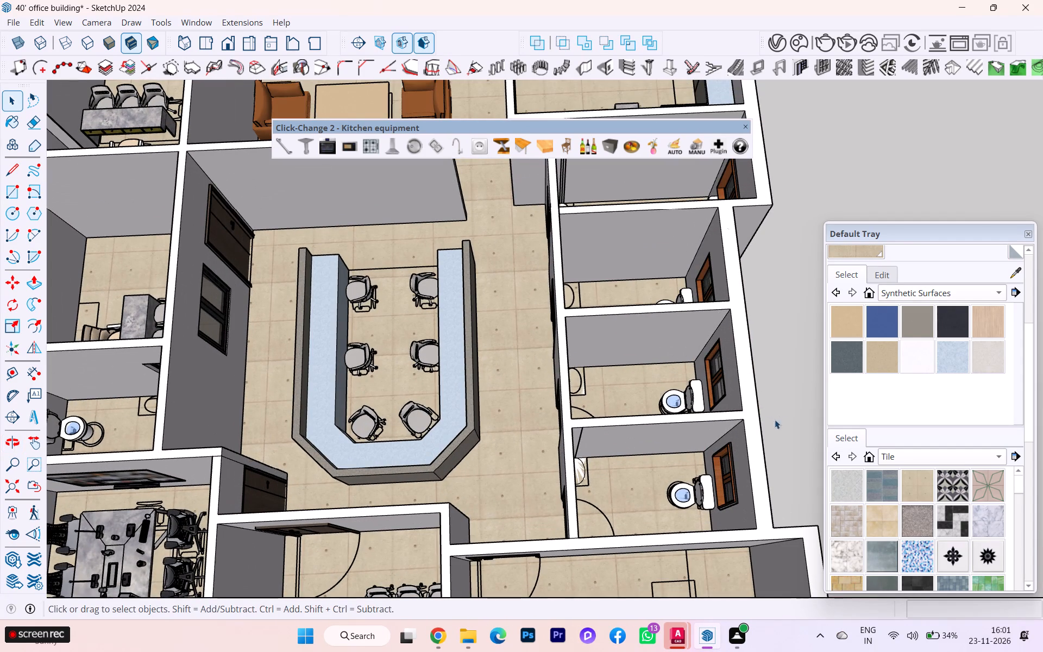
scroll(558, 432, "down", 3)
scroll(585, 406, "up", 2)
scroll(586, 405, "down", 1)
scroll(551, 404, "up", 1)
scroll(551, 404, "down", 1)
scroll(442, 403, "down", 2)
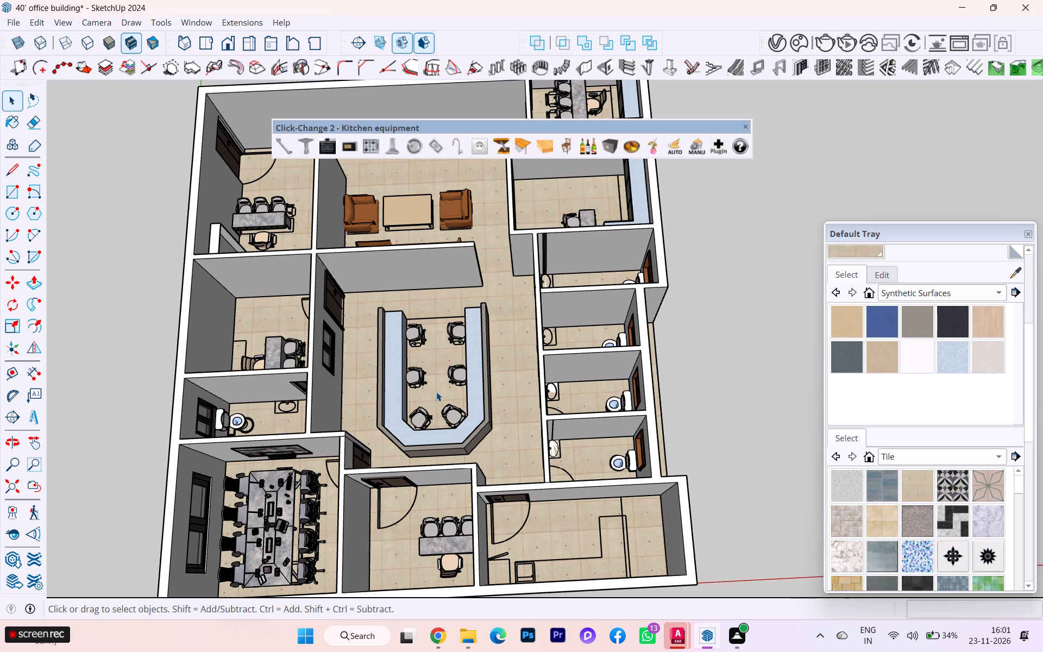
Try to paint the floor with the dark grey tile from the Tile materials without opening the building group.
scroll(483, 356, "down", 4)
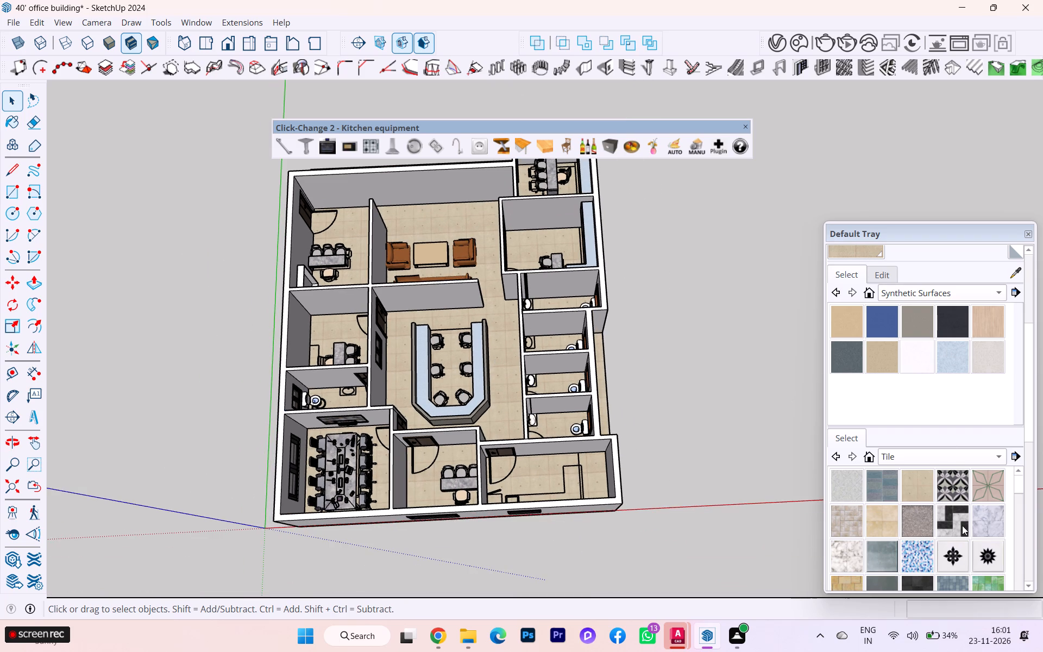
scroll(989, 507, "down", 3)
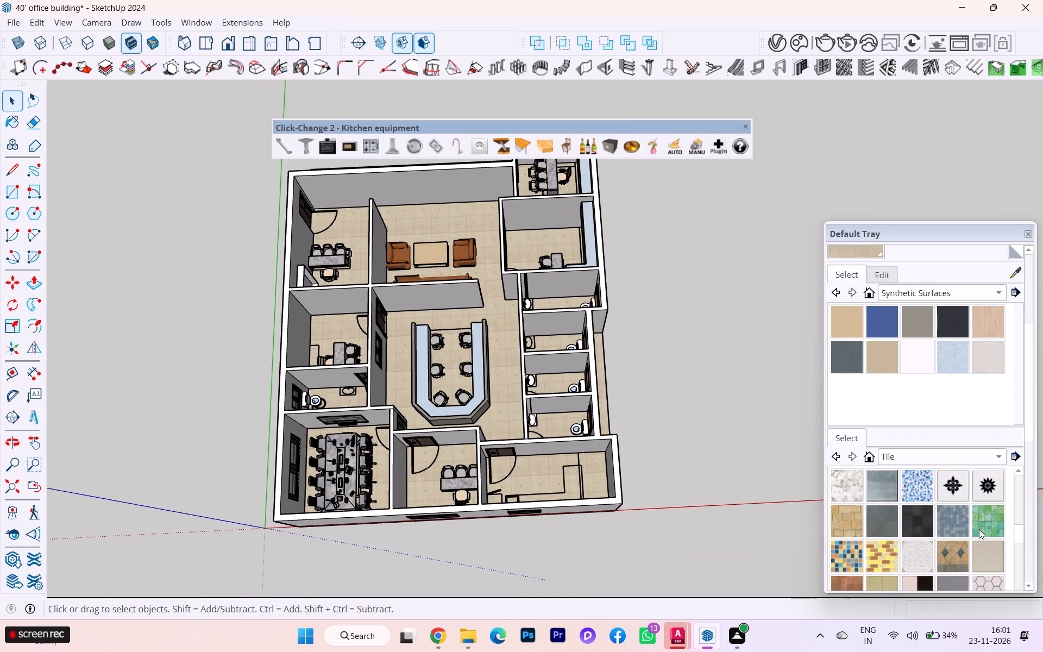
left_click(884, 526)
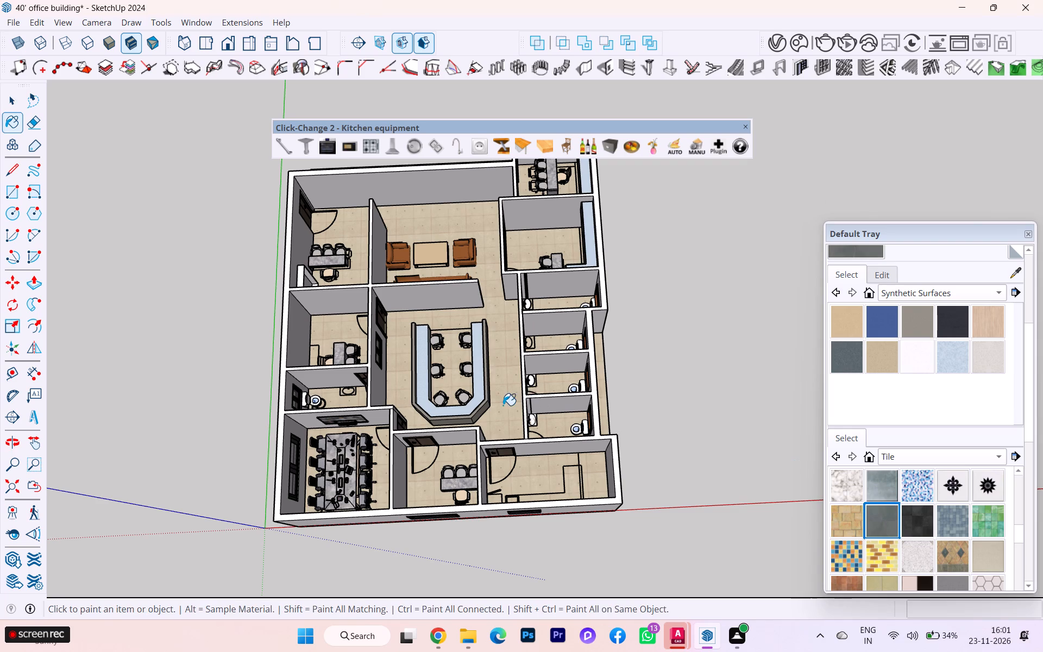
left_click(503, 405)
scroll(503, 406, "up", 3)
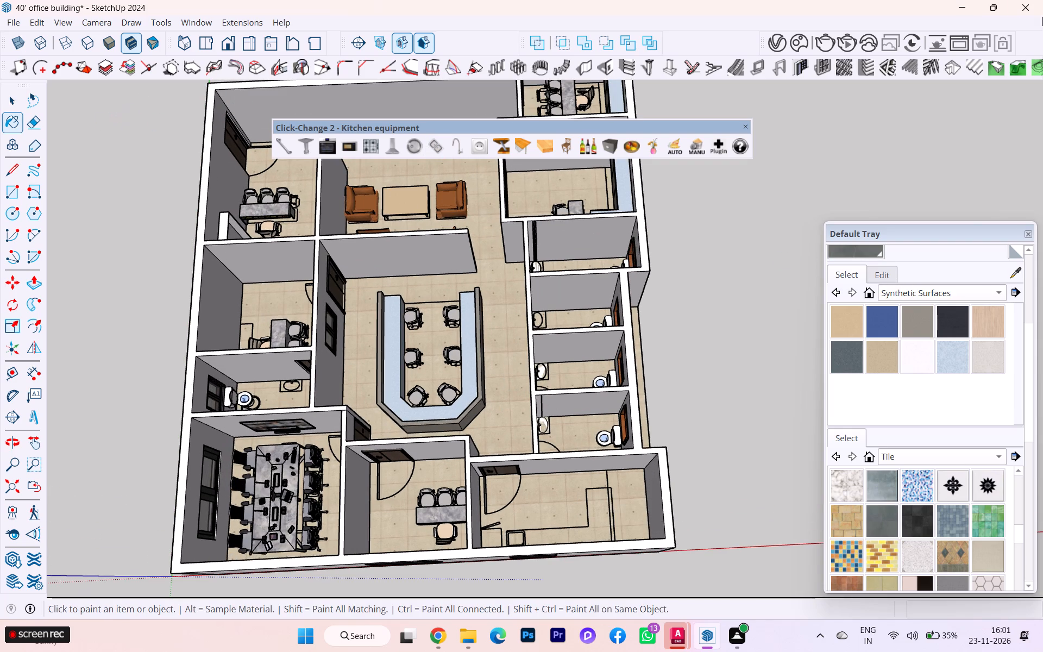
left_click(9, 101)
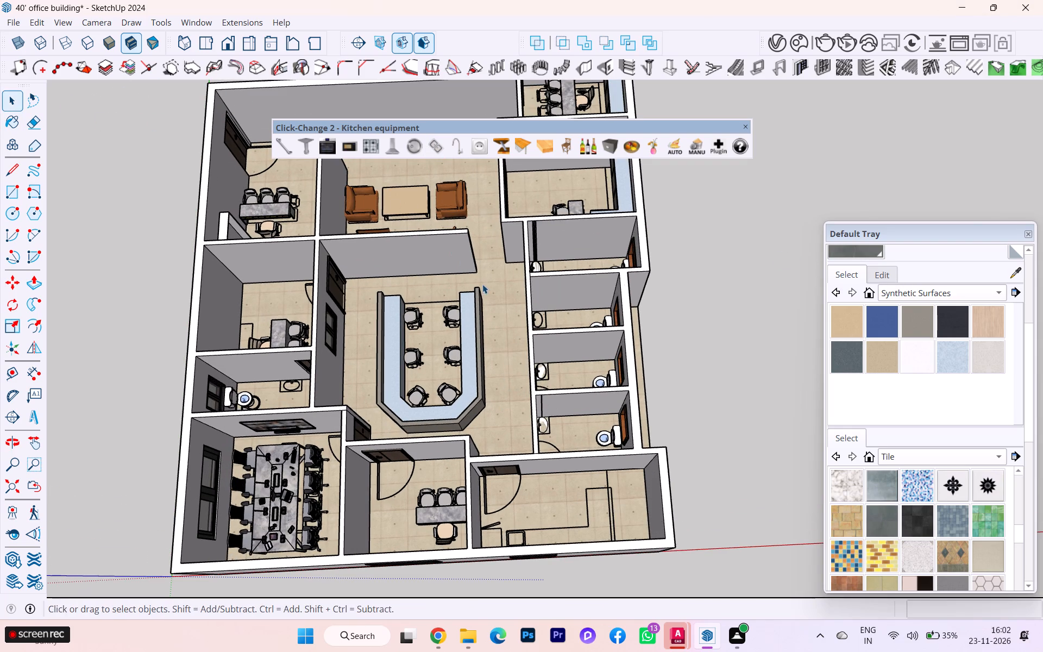
Open the building group and paint the whole floor face with the dark grey tile, then exit the group.
left_click(482, 284)
left_click(494, 285)
left_click(494, 285)
left_click(501, 287)
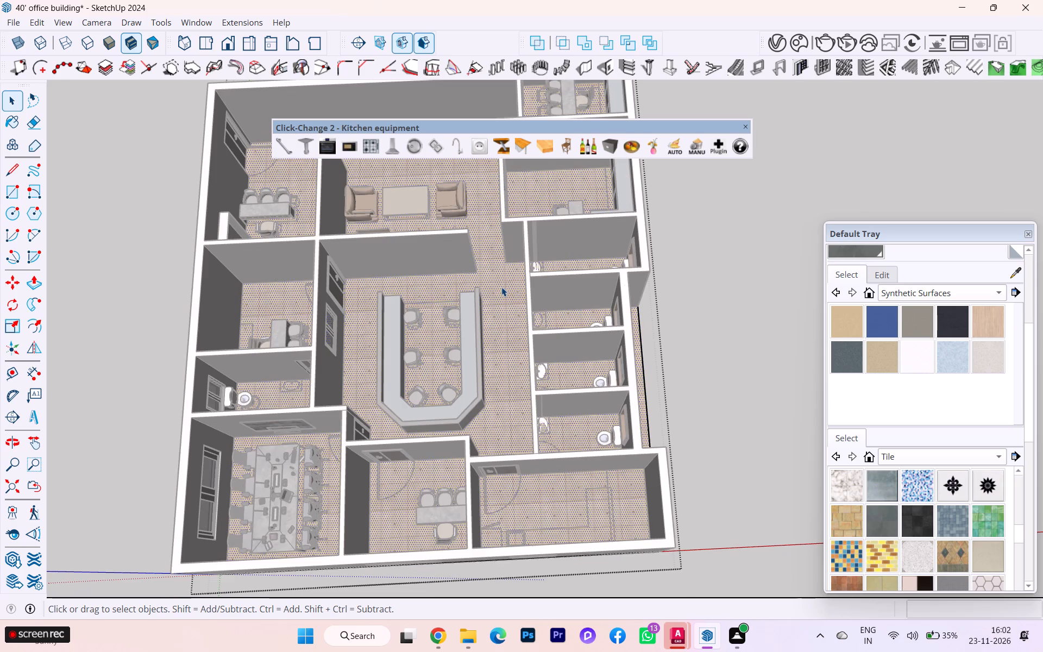
left_click(511, 312)
left_click(511, 312)
left_click(511, 312)
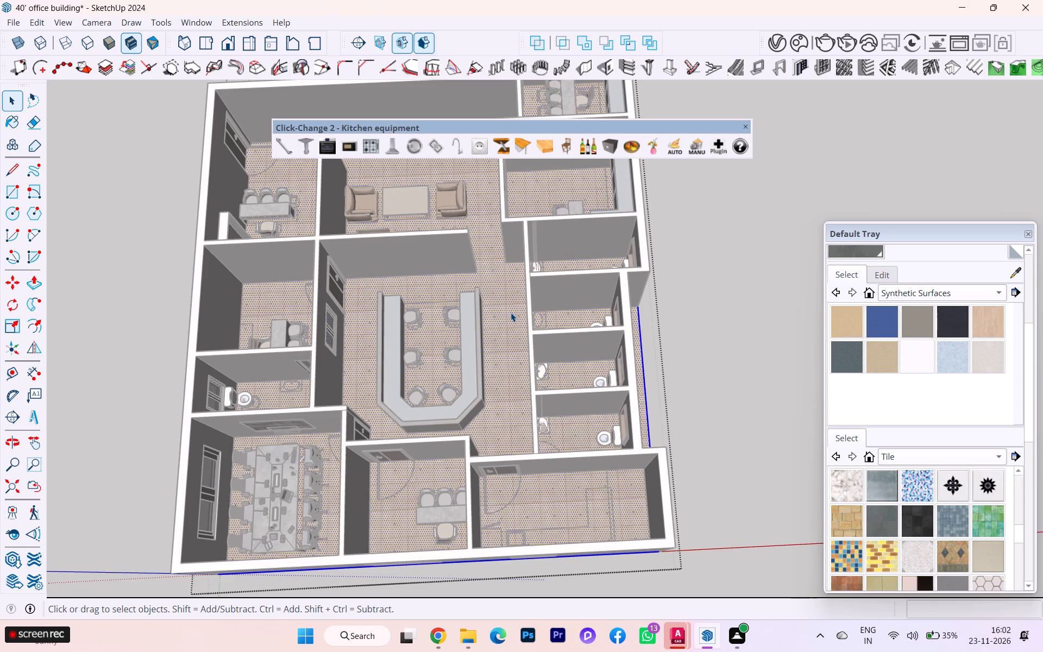
left_click(508, 314)
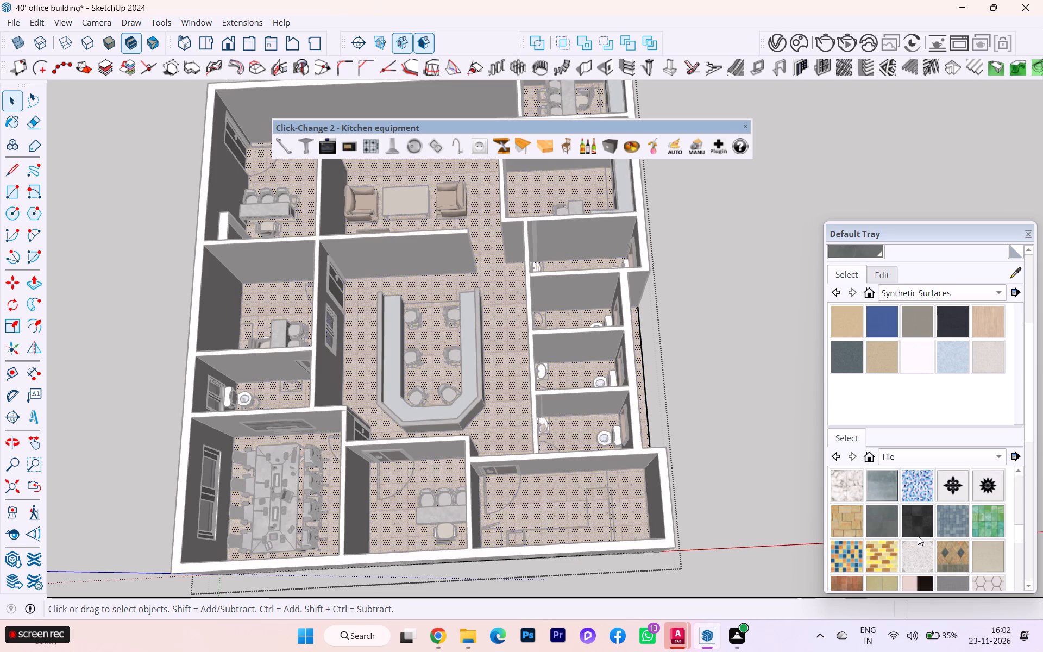
left_click(888, 524)
left_click(504, 369)
scroll(510, 361, "up", 2)
scroll(510, 361, "down", 1)
scroll(510, 361, "up", 3)
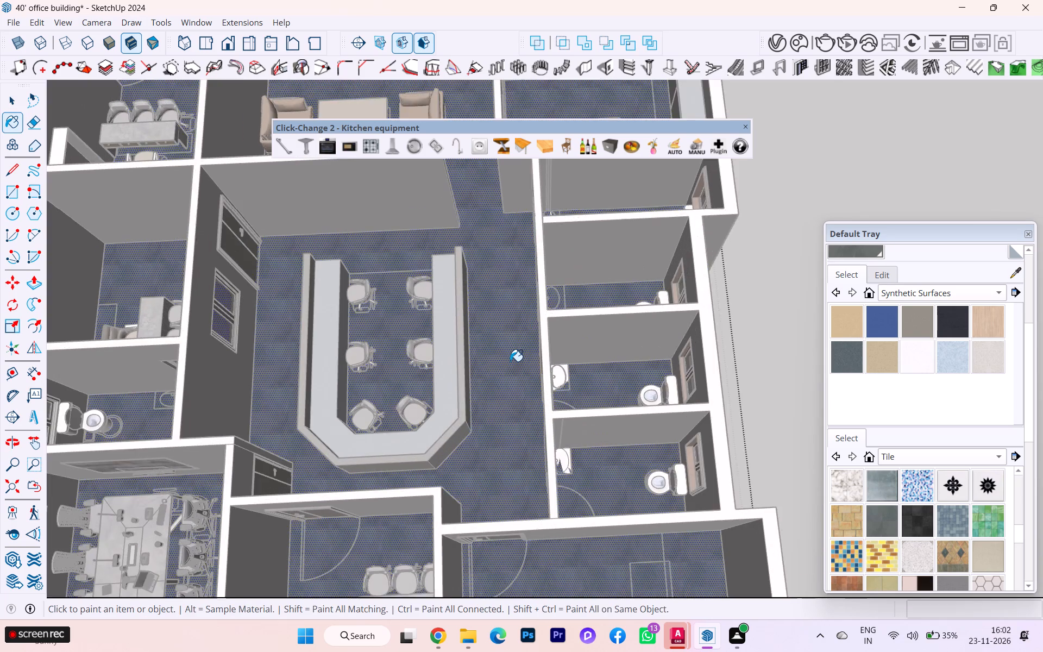
scroll(510, 361, "up", 3)
scroll(513, 358, "down", 2)
scroll(486, 311, "down", 3)
scroll(483, 310, "up", 4)
scroll(480, 309, "down", 3)
scroll(394, 265, "up", 5)
scroll(394, 265, "down", 2)
scroll(393, 264, "up", 2)
scroll(393, 264, "down", 3)
scroll(392, 264, "up", 1)
scroll(392, 263, "down", 1)
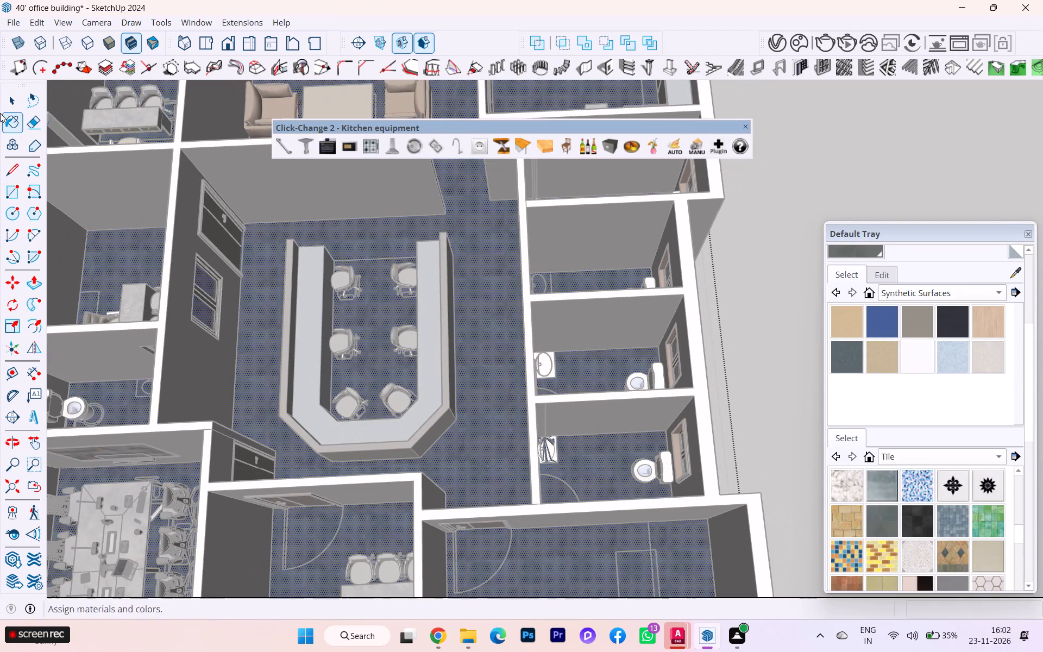
left_click(11, 94)
scroll(558, 190, "up", 1)
scroll(561, 191, "down", 3)
scroll(583, 199, "up", 1)
scroll(598, 203, "down", 1)
left_click(719, 215)
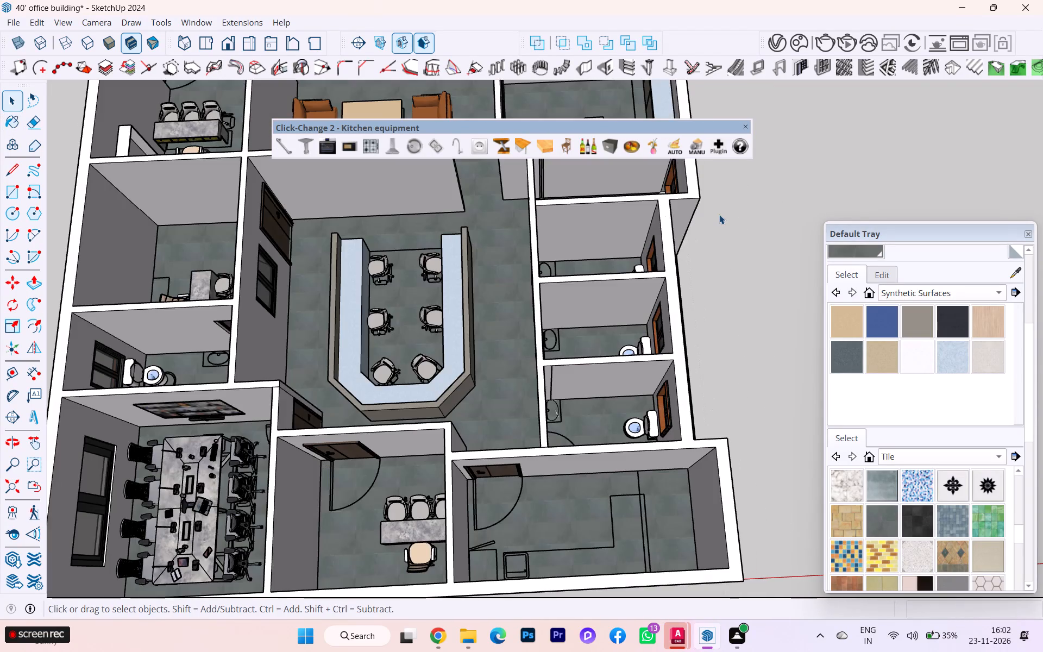
Examine the dark grey tile floor across the whole building from overhead and angled views.
scroll(585, 314, "down", 3)
middle_click_drag(579, 304, 576, 410)
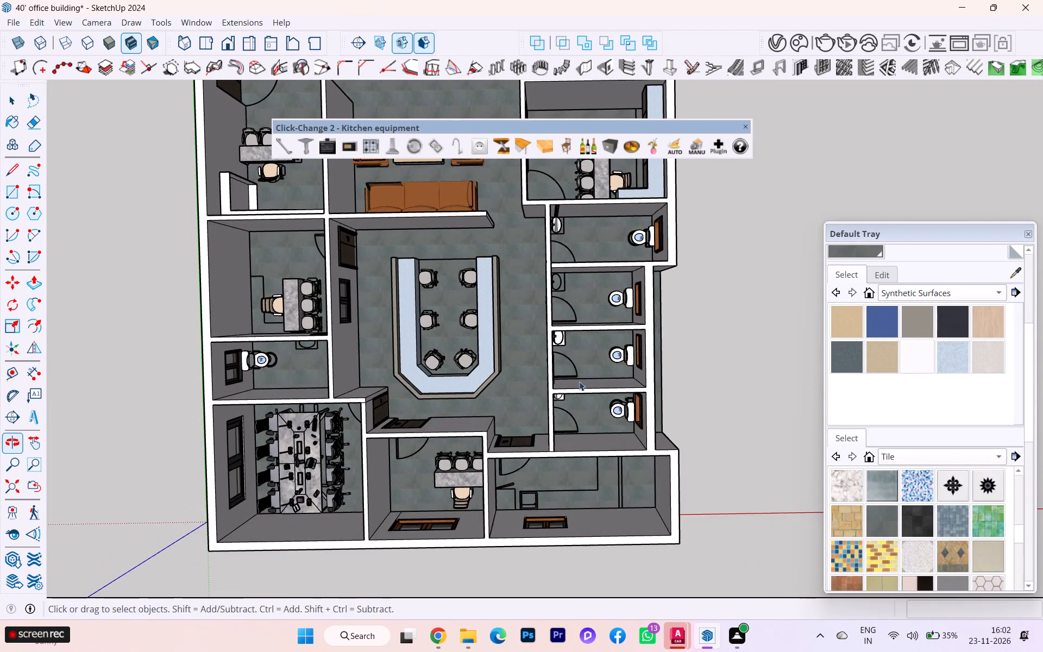
scroll(606, 355, "down", 1)
scroll(606, 355, "up", 2)
scroll(606, 355, "down", 6)
middle_click_drag(601, 319, 596, 220)
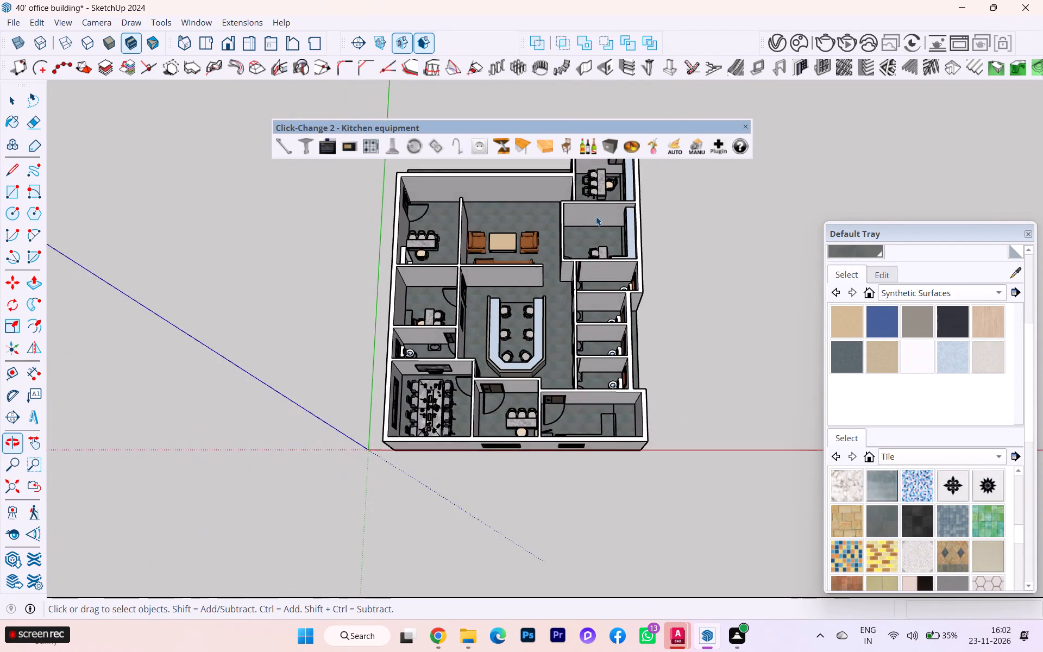
Examine the dark grey tile floor up close around the U-shaped counter and its chairs.
scroll(596, 217, "up", 8)
middle_click_drag(577, 217, 583, 118)
scroll(488, 396, "up", 3)
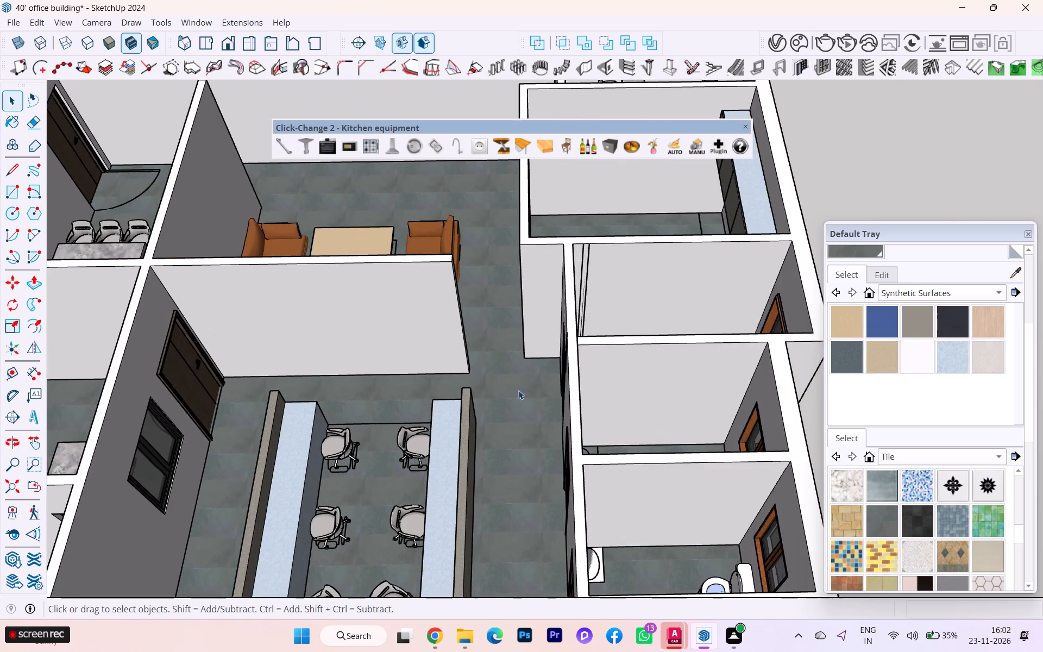
scroll(546, 380, "up", 3)
scroll(675, 293, "down", 1)
scroll(676, 292, "up", 1)
scroll(677, 292, "down", 10)
middle_click_drag(577, 333, 499, 338)
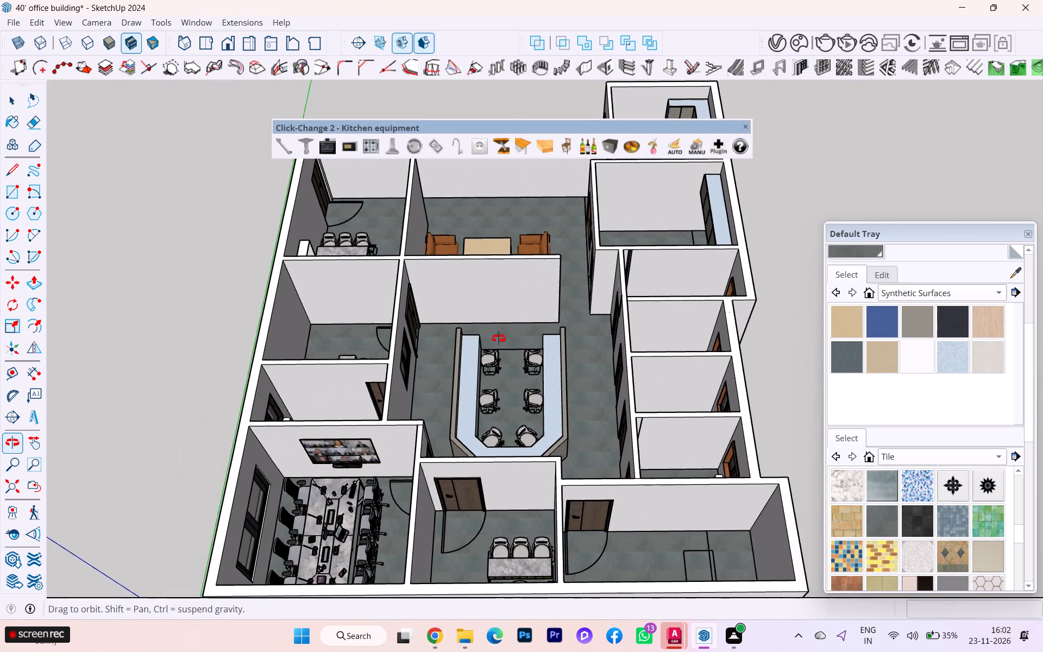
middle_click_drag(499, 338, 633, 344)
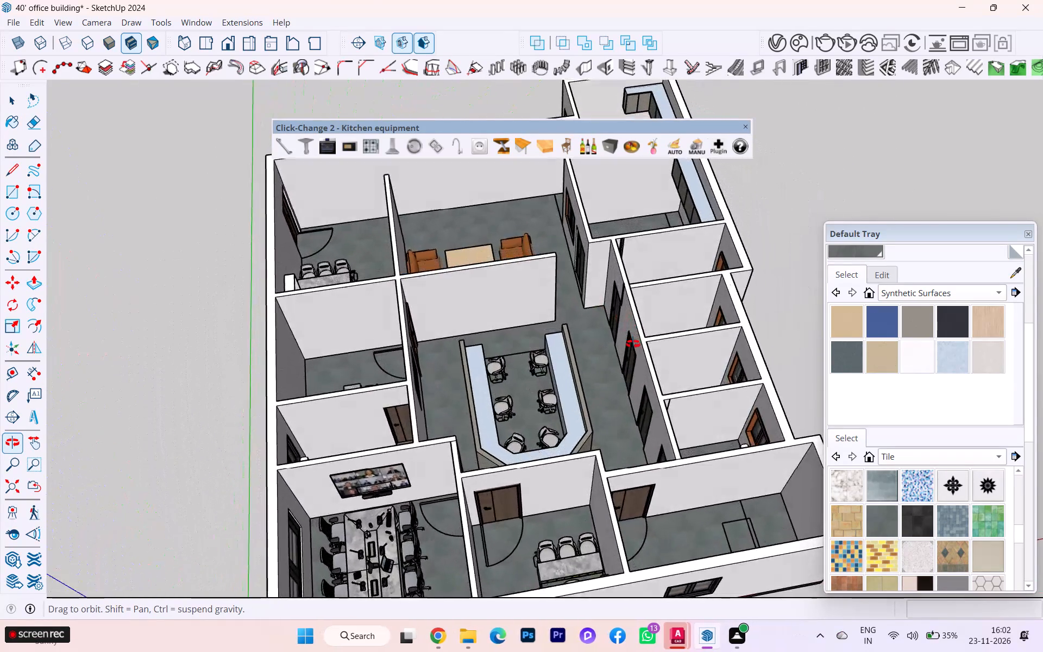
middle_click_drag(633, 344, 628, 349)
scroll(543, 374, "up", 2)
scroll(539, 375, "down", 1)
scroll(539, 375, "up", 4)
scroll(535, 375, "down", 1)
scroll(533, 374, "up", 6)
scroll(546, 357, "down", 2)
scroll(546, 357, "up", 2)
scroll(614, 287, "up", 2)
scroll(615, 286, "down", 3)
scroll(615, 286, "up", 4)
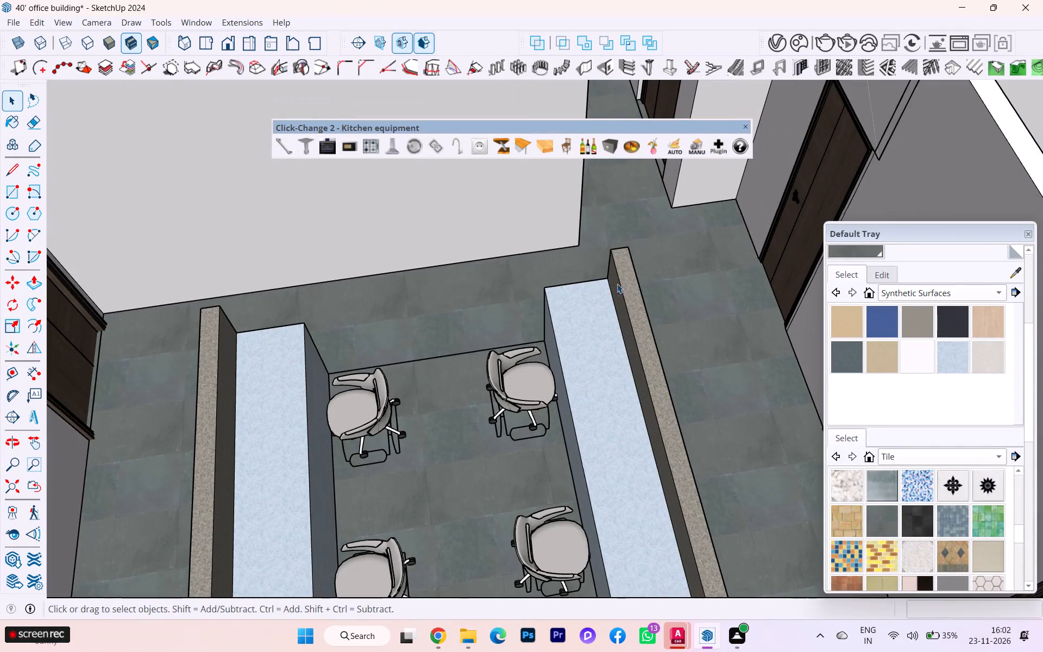
middle_click_drag(652, 270, 443, 390)
scroll(443, 389, "up", 3)
scroll(428, 371, "down", 1)
scroll(426, 368, "up", 2)
scroll(424, 363, "down", 1)
scroll(414, 336, "up", 1)
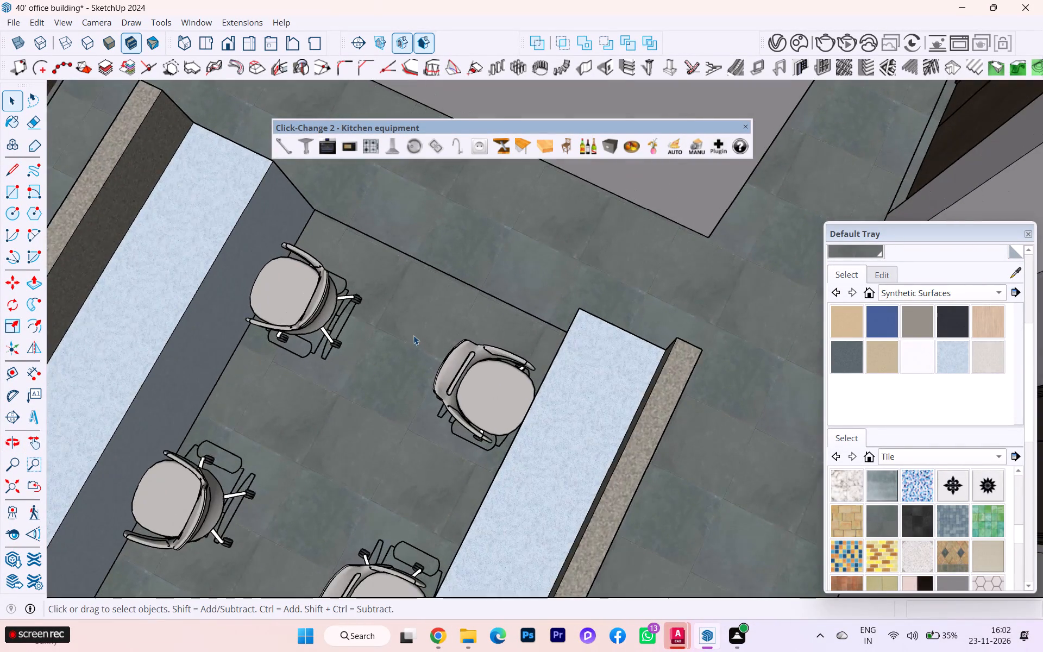
scroll(413, 335, "up", 3)
middle_click_drag(402, 325, 520, 214)
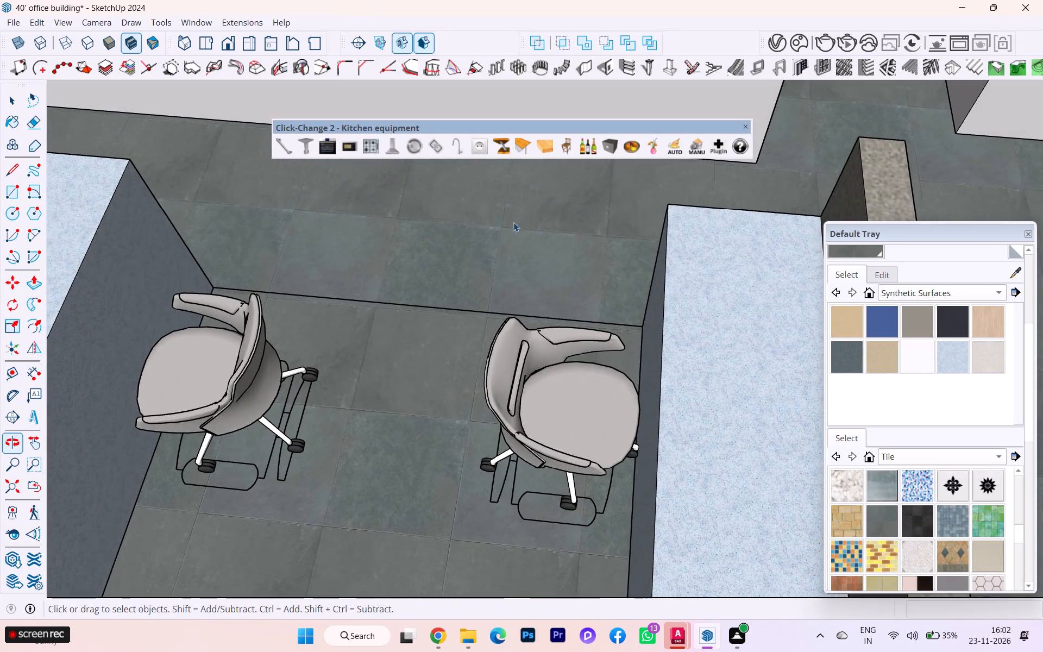
Examine the dark grey tile floor across the surrounding rooms from wider overhead and angled views.
scroll(513, 225, "down", 3)
scroll(474, 255, "down", 4)
scroll(470, 261, "up", 2)
scroll(470, 261, "down", 1)
scroll(428, 277, "down", 4)
scroll(428, 277, "up", 3)
scroll(428, 277, "down", 1)
scroll(510, 292, "down", 3)
scroll(519, 293, "up", 1)
scroll(520, 293, "down", 1)
scroll(521, 293, "up", 1)
scroll(577, 271, "down", 2)
scroll(583, 272, "up", 4)
scroll(584, 273, "down", 3)
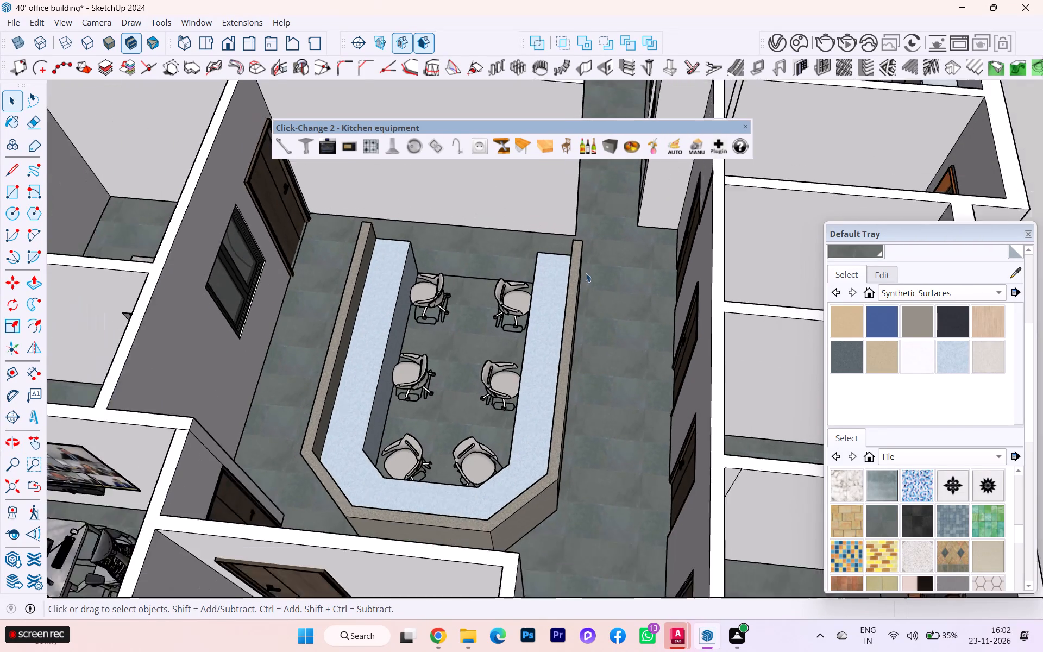
scroll(586, 273, "down", 2)
scroll(605, 266, "up", 2)
scroll(605, 266, "down", 1)
scroll(605, 266, "up", 1)
scroll(605, 266, "down", 2)
scroll(605, 267, "up", 1)
scroll(605, 267, "down", 1)
scroll(426, 288, "down", 3)
middle_click_drag(428, 289, 479, 311)
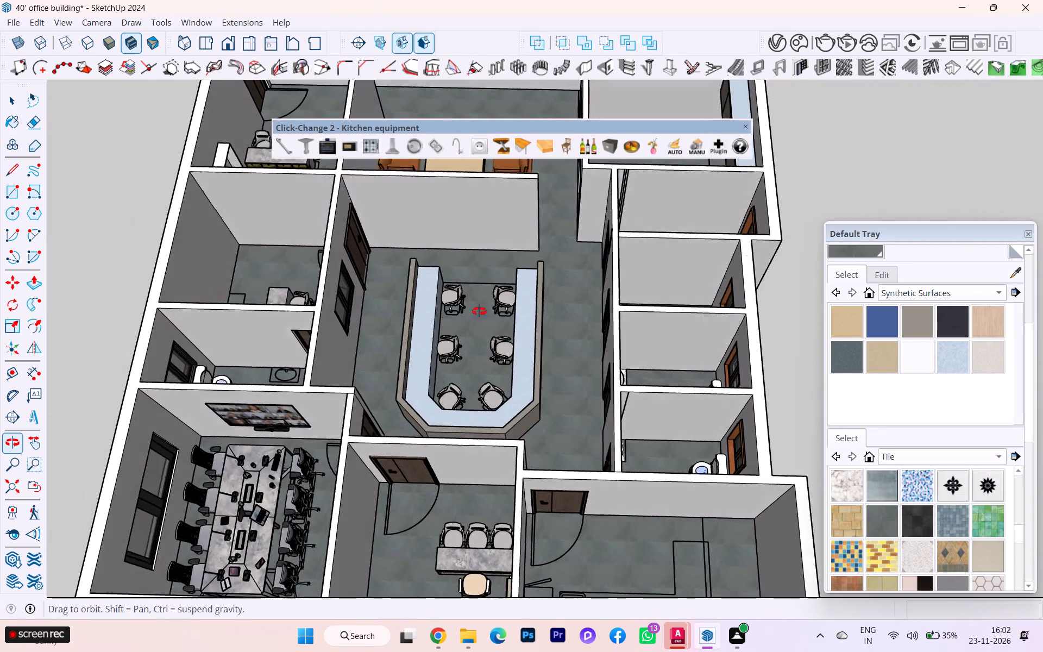
middle_click_drag(479, 311, 535, 291)
scroll(327, 322, "up", 5)
scroll(273, 305, "down", 5)
middle_click_drag(504, 277, 412, 324)
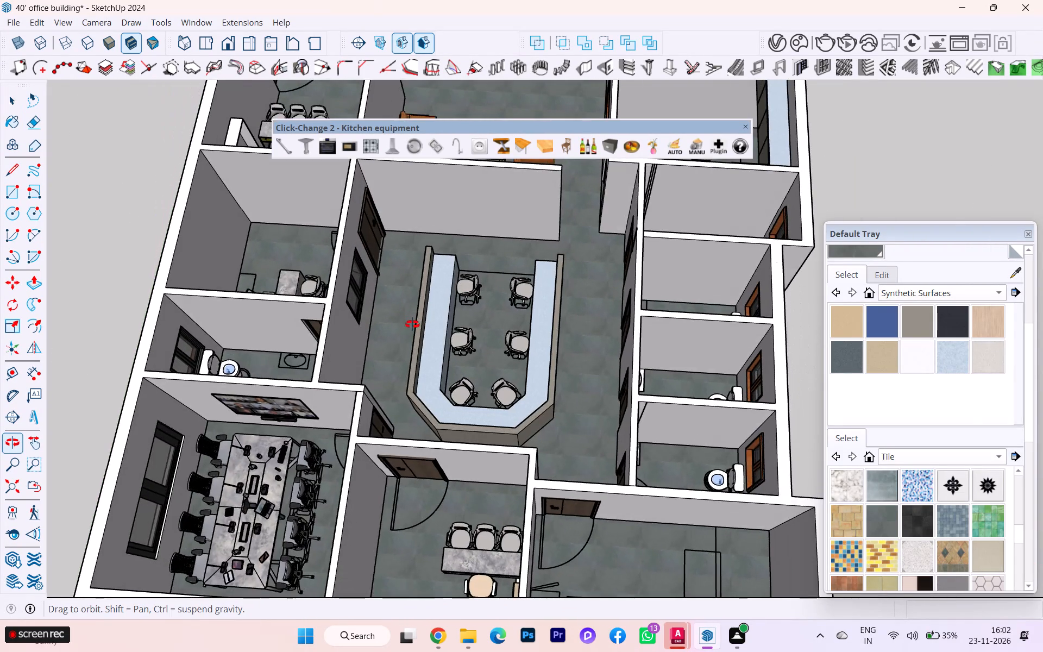
middle_click_drag(412, 324, 443, 401)
scroll(475, 346, "up", 4)
scroll(166, 318, "down", 2)
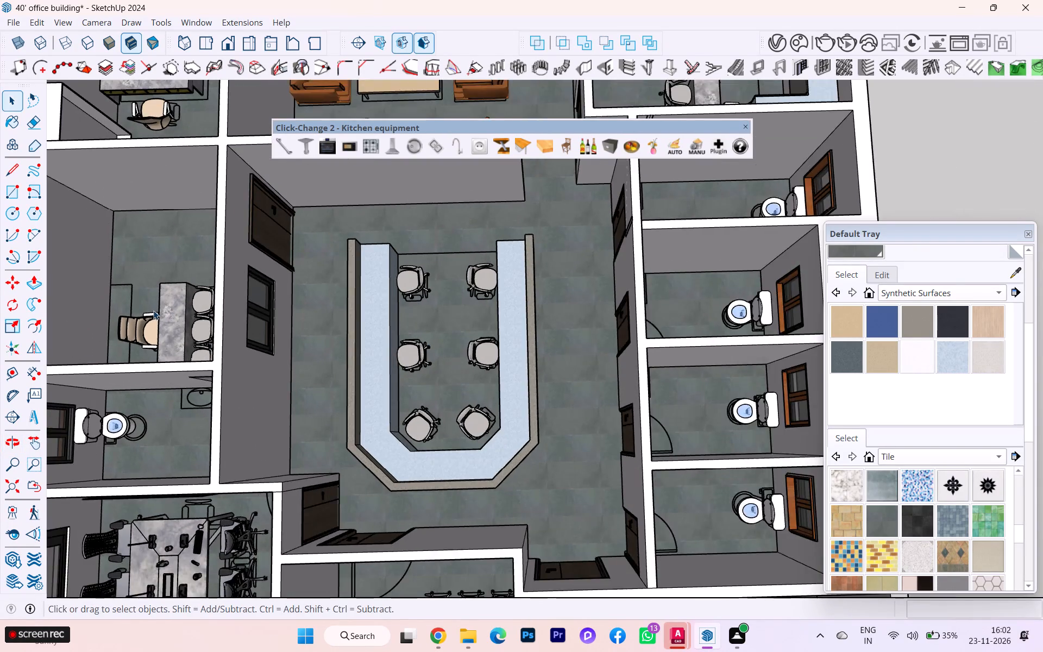
scroll(153, 310, "down", 1)
middle_click_drag(153, 310, 193, 264)
scroll(365, 244, "down", 3)
scroll(367, 245, "up", 1)
scroll(321, 299, "down", 1)
scroll(250, 368, "up", 4)
scroll(471, 310, "down", 3)
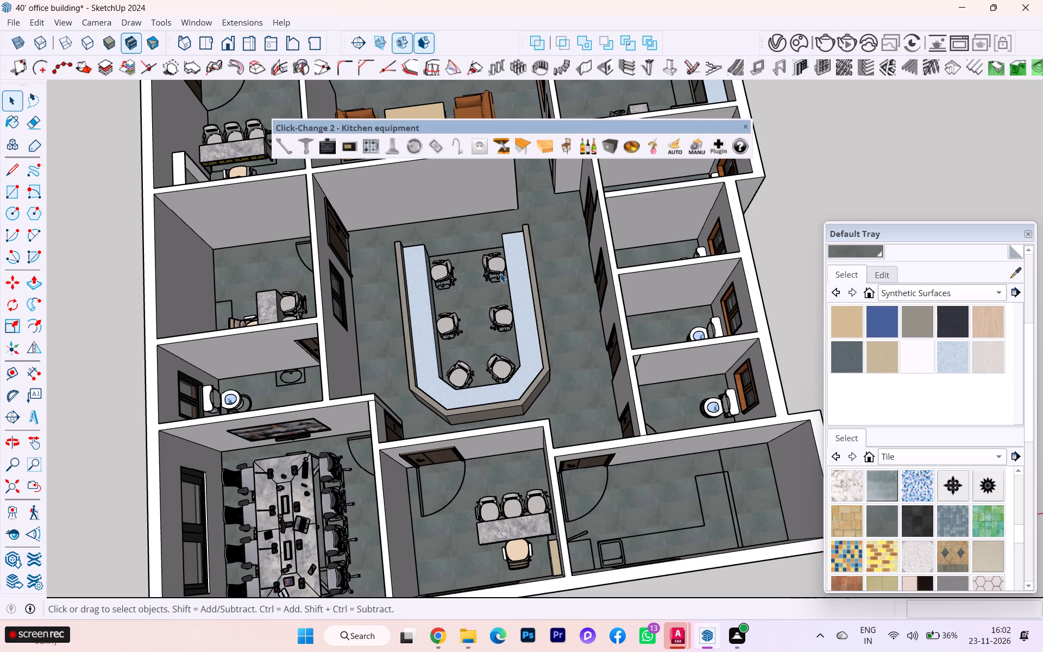
scroll(568, 289, "down", 5)
scroll(551, 302, "up", 6)
Open the building group and paint the whole floor face with the blue-grey Metal Panel tile, then exit the group.
left_click(572, 327)
double_click(573, 328)
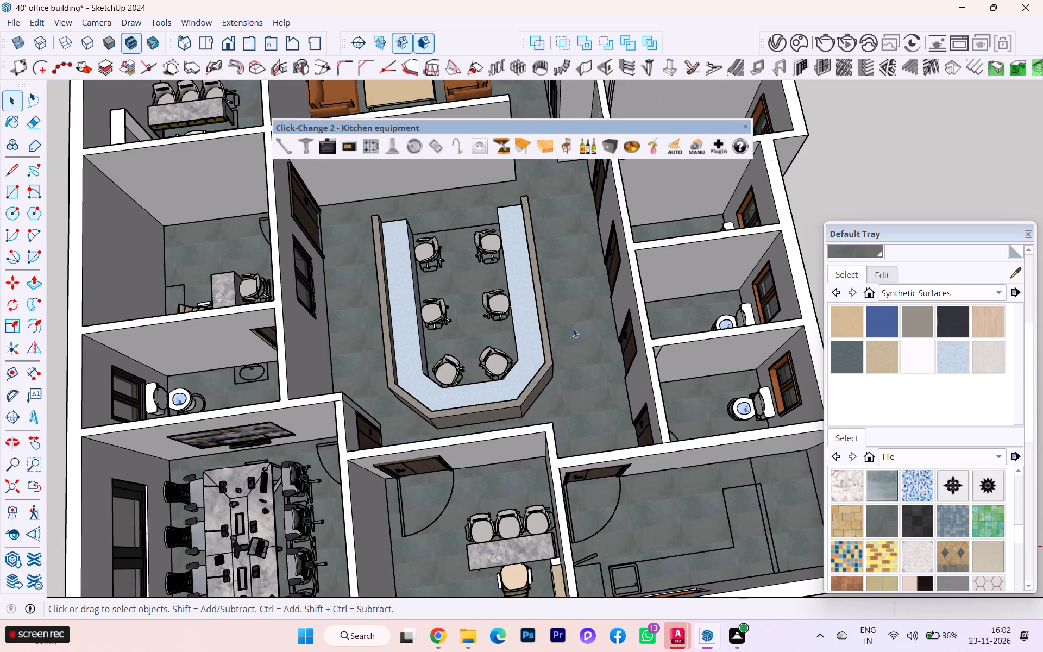
left_click(573, 328)
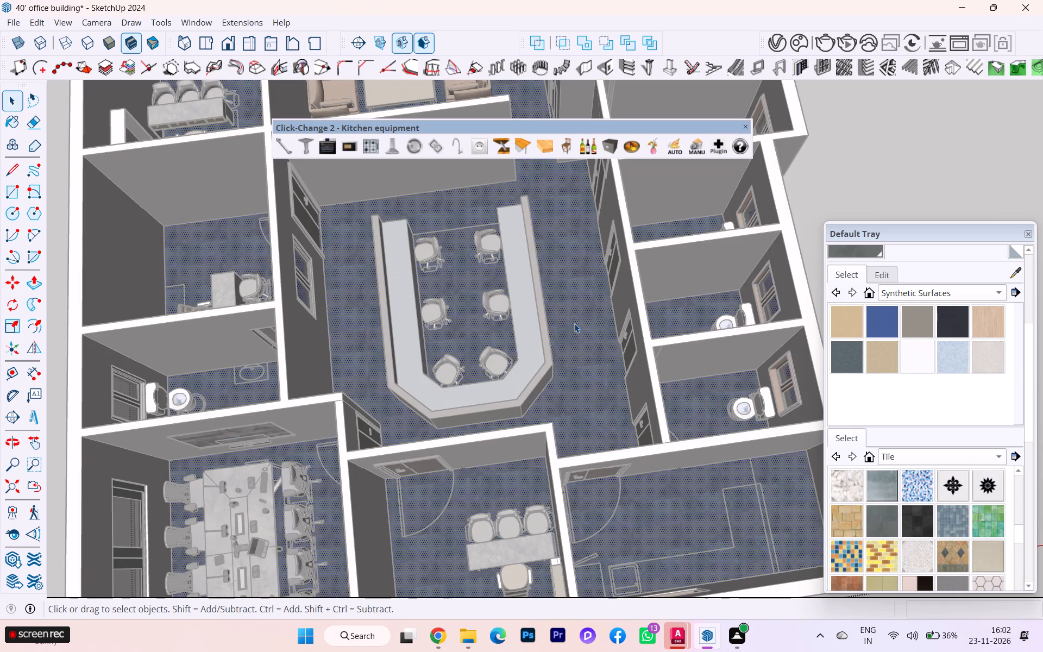
left_click(574, 323)
scroll(589, 308, "down", 2)
scroll(589, 308, "up", 1)
scroll(589, 308, "down", 1)
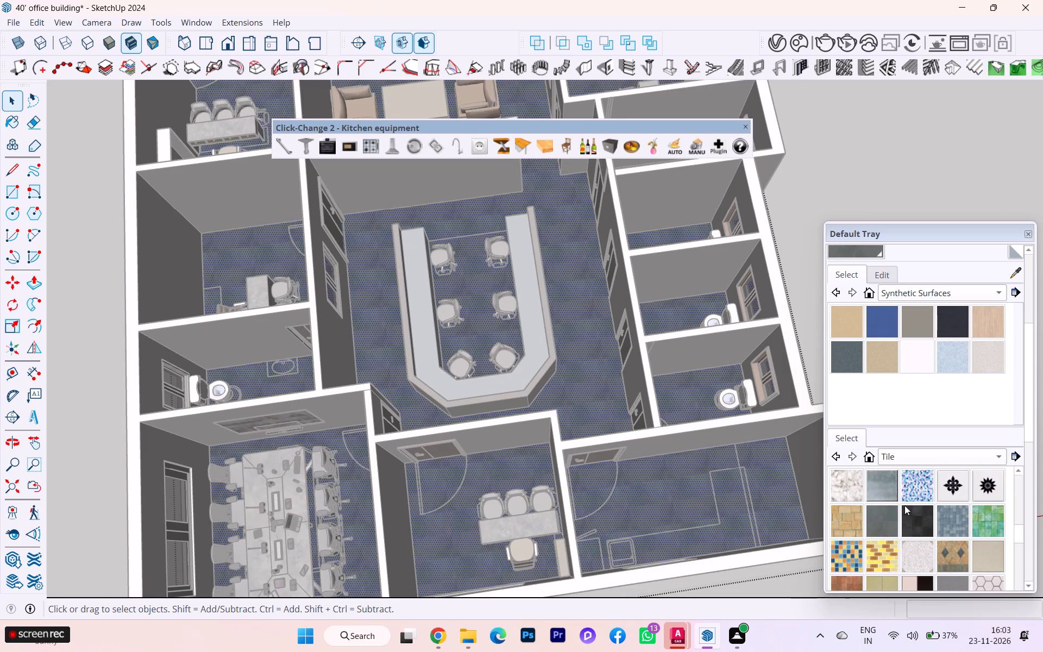
left_click(887, 479)
left_click(623, 412)
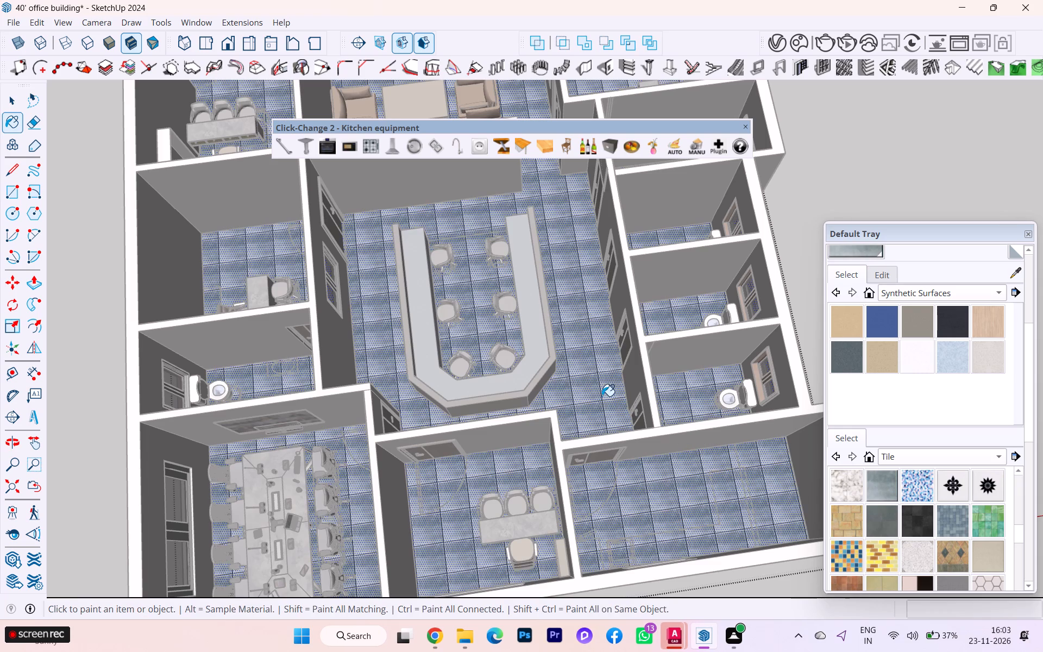
scroll(589, 413, "up", 1)
scroll(585, 402, "down", 3)
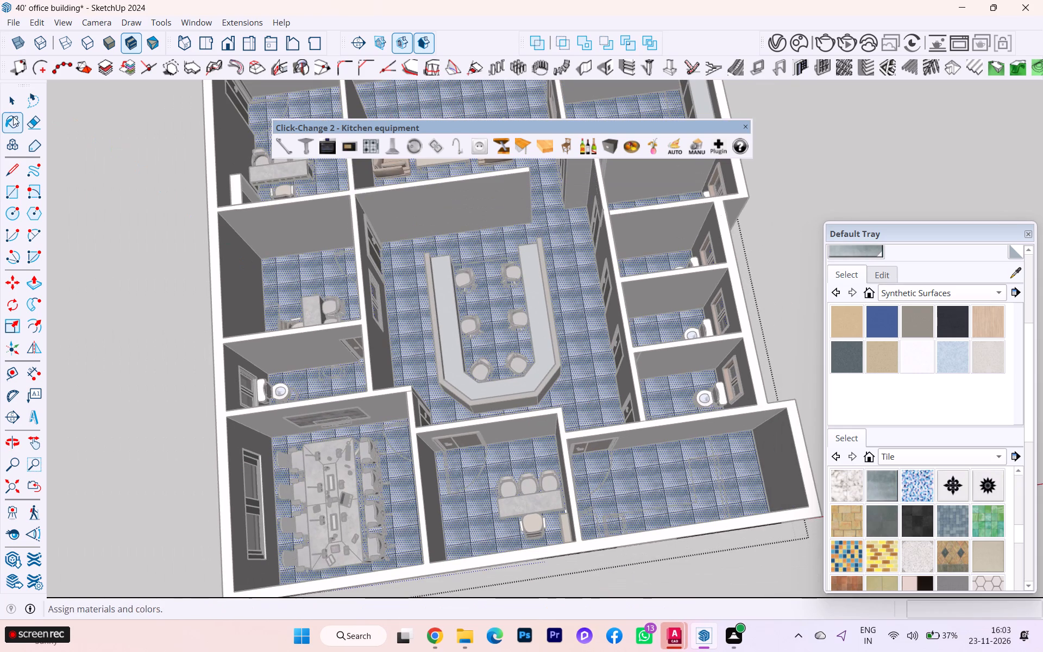
left_click(8, 103)
left_click(105, 186)
Examine the blue-grey Metal Panel floor around the U-shaped counter and the front rooms.
scroll(256, 358, "down", 1)
scroll(285, 359, "up", 8)
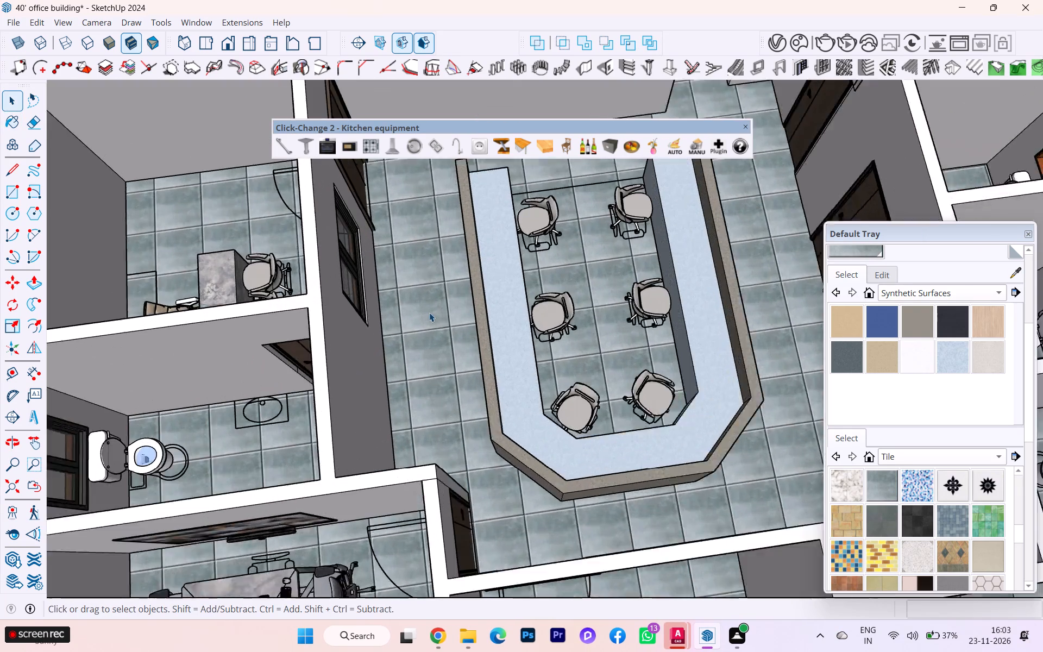
scroll(429, 312, "up", 1)
scroll(482, 268, "up", 1)
scroll(488, 261, "down", 4)
middle_click_drag(410, 268, 293, 177)
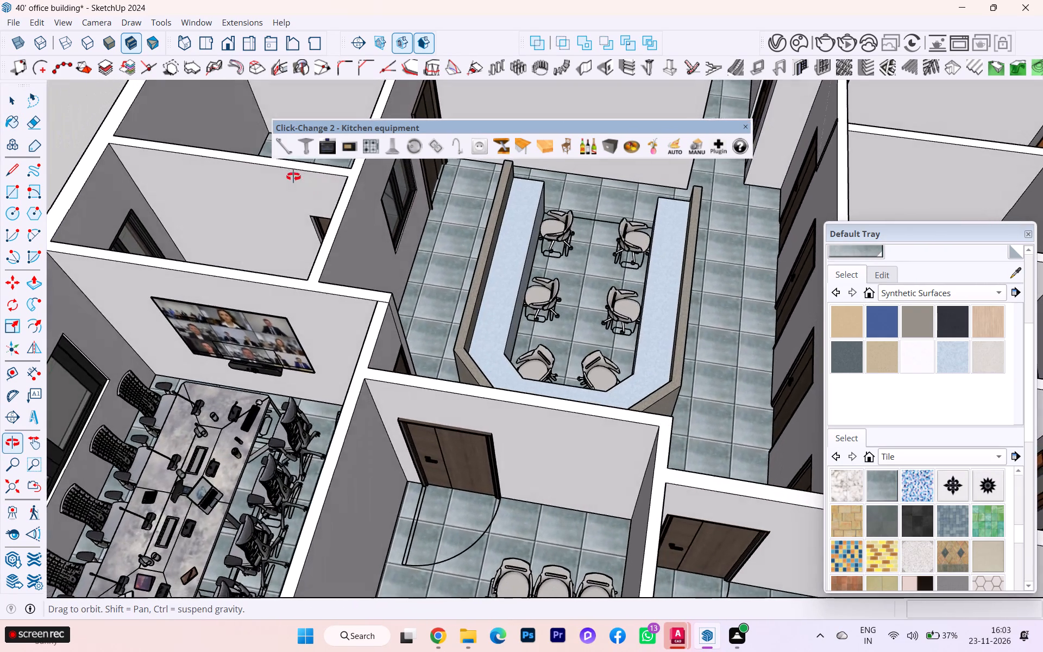
middle_click_drag(293, 177, 282, 169)
scroll(445, 228, "down", 2)
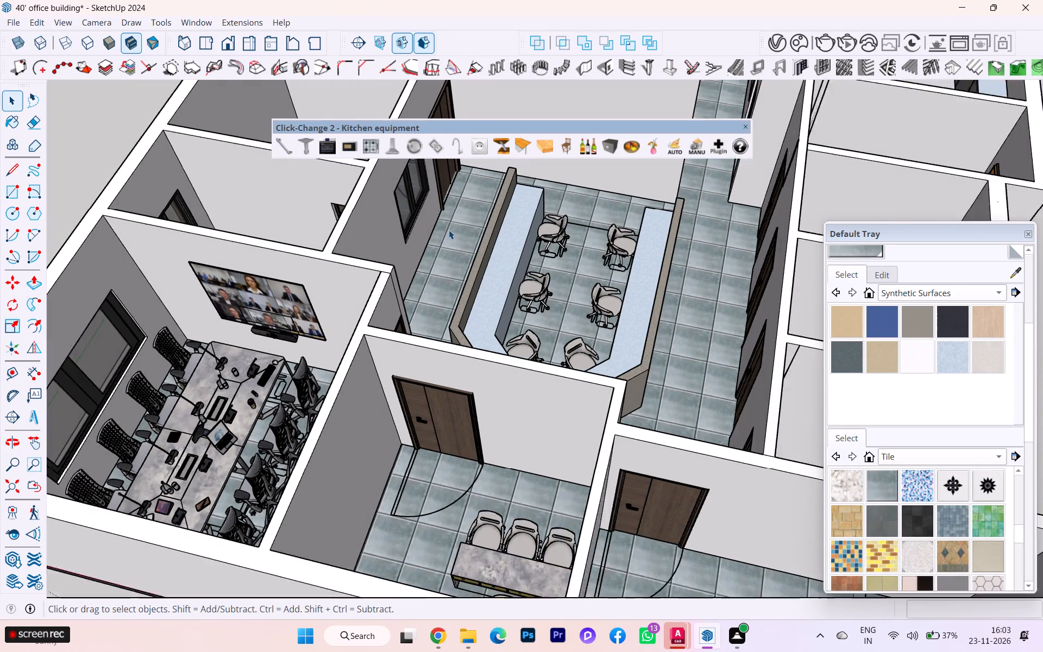
scroll(449, 230, "down", 1)
scroll(449, 230, "up", 1)
scroll(572, 305, "up", 3)
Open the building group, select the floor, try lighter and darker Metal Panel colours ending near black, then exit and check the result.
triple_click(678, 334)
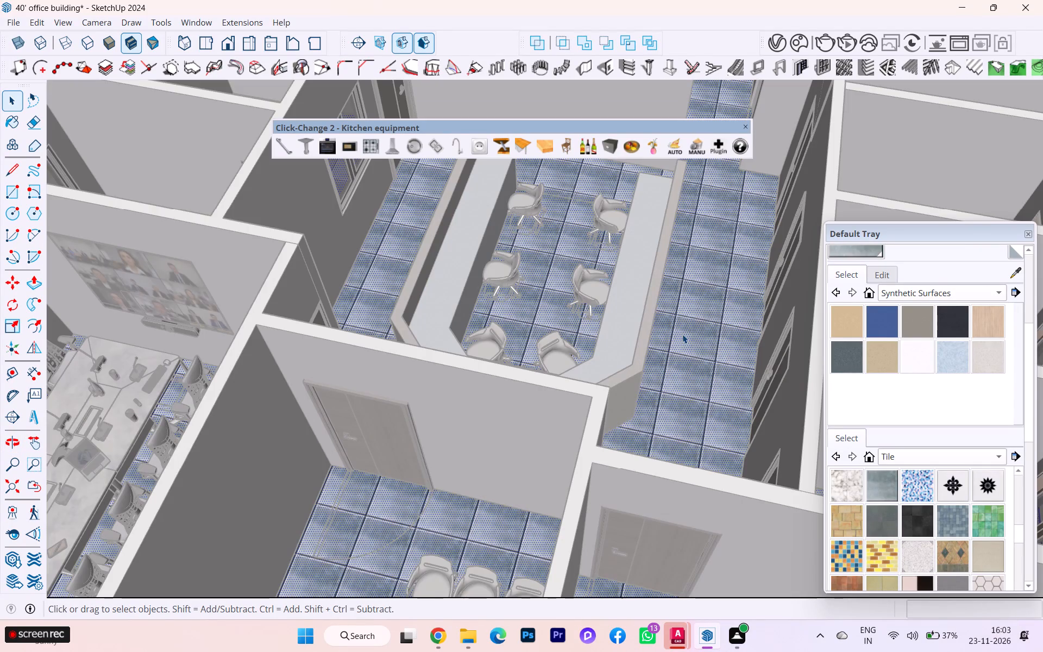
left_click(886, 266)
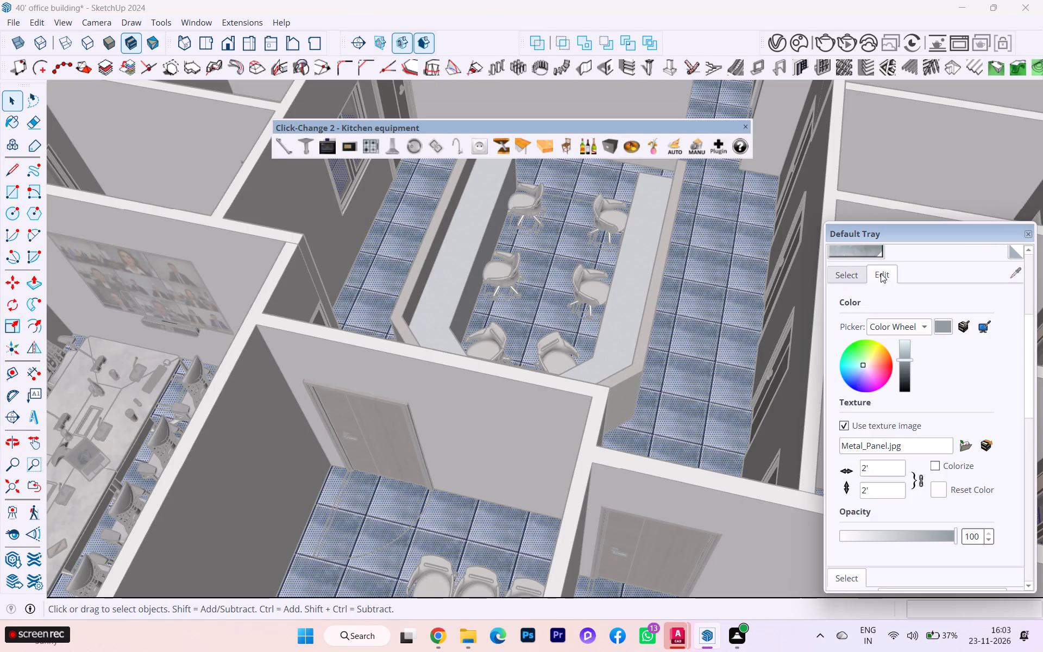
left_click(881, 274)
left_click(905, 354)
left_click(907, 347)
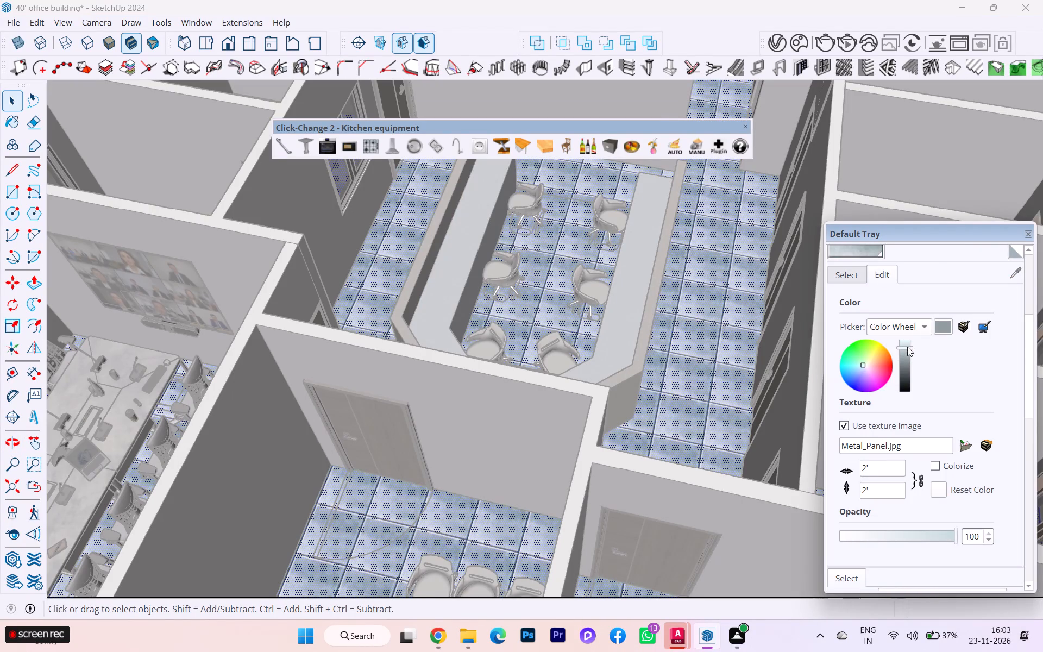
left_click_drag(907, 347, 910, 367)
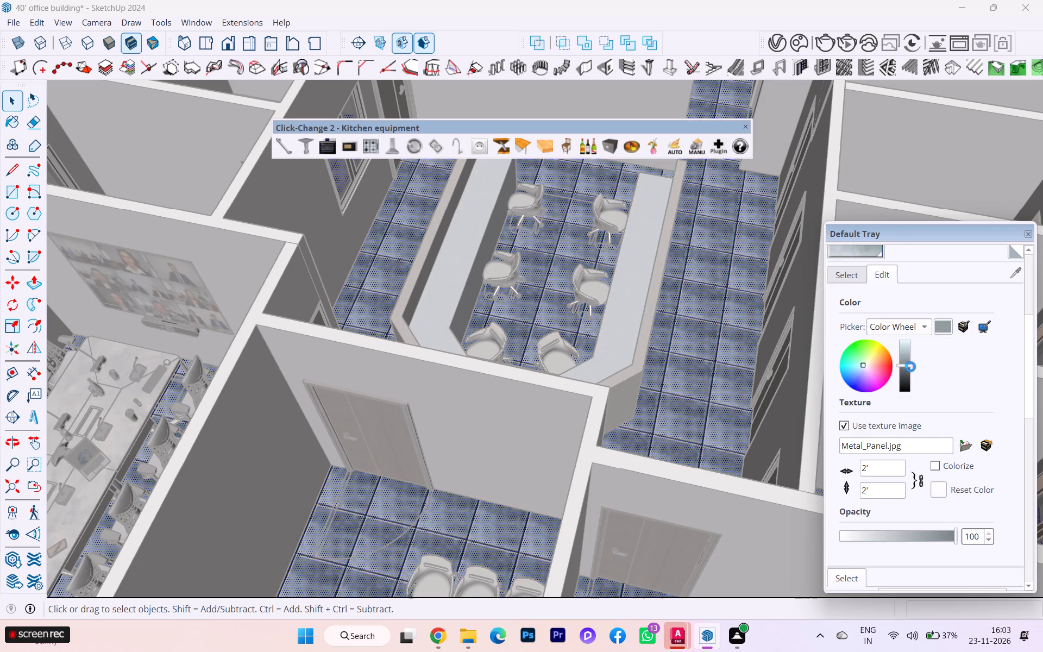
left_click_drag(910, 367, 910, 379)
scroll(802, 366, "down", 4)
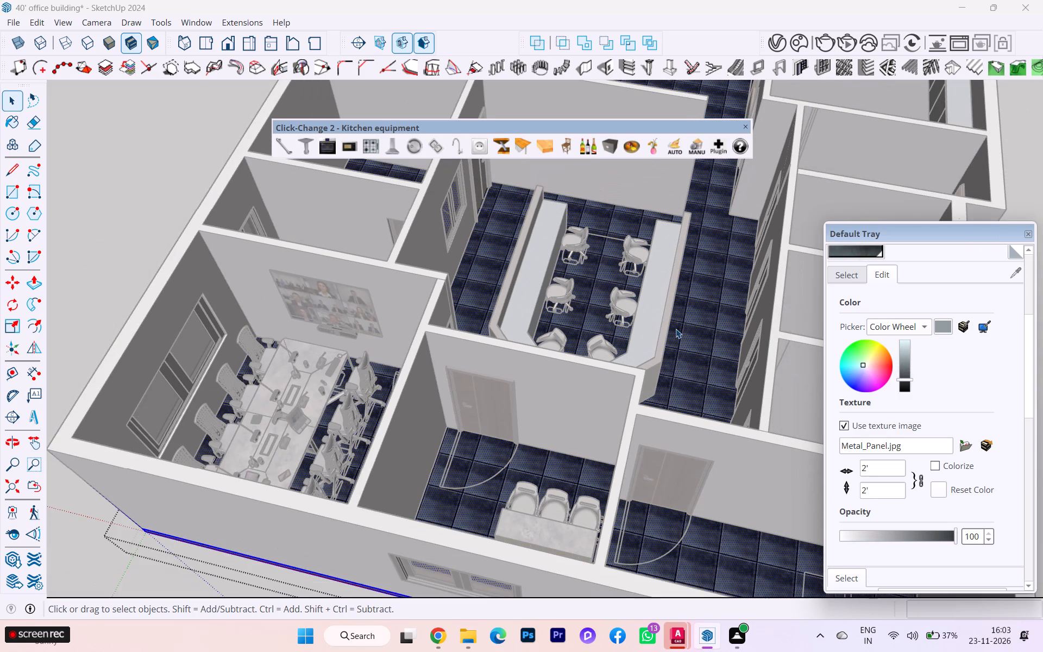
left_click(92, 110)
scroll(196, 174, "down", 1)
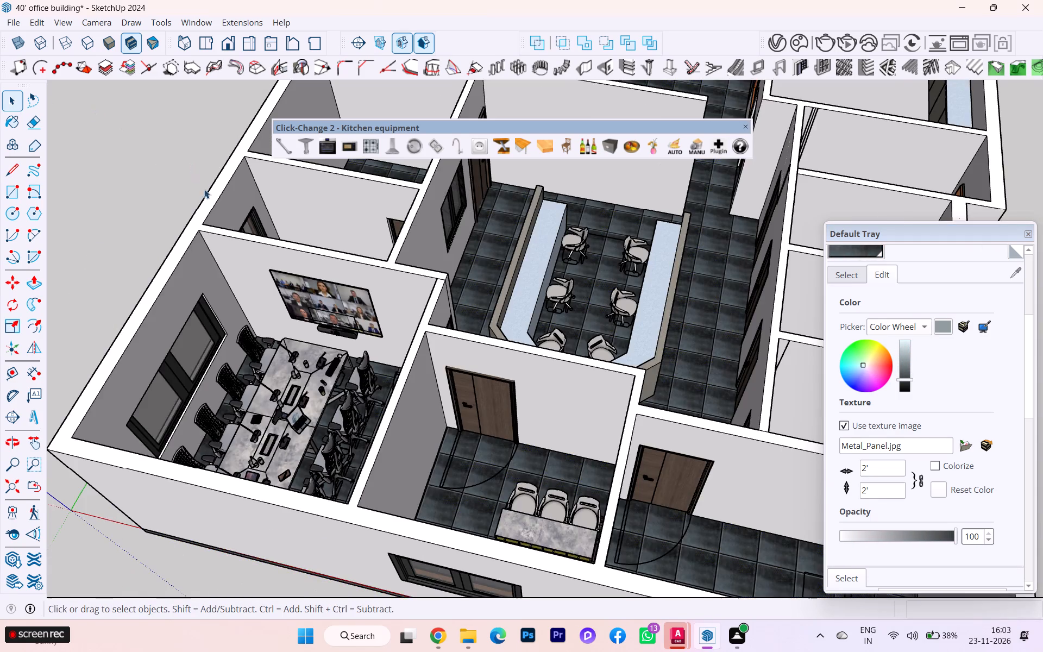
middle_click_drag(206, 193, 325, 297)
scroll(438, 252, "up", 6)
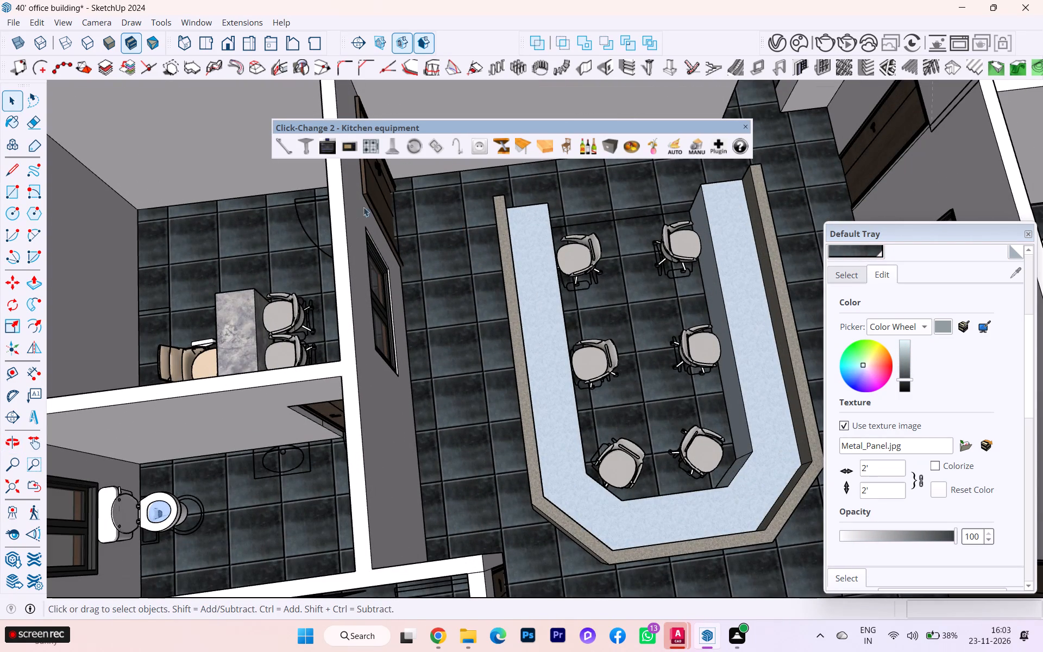
Brighten the Metal Panel floor material to a light blue-grey and check it across the rooms.
left_click(902, 356)
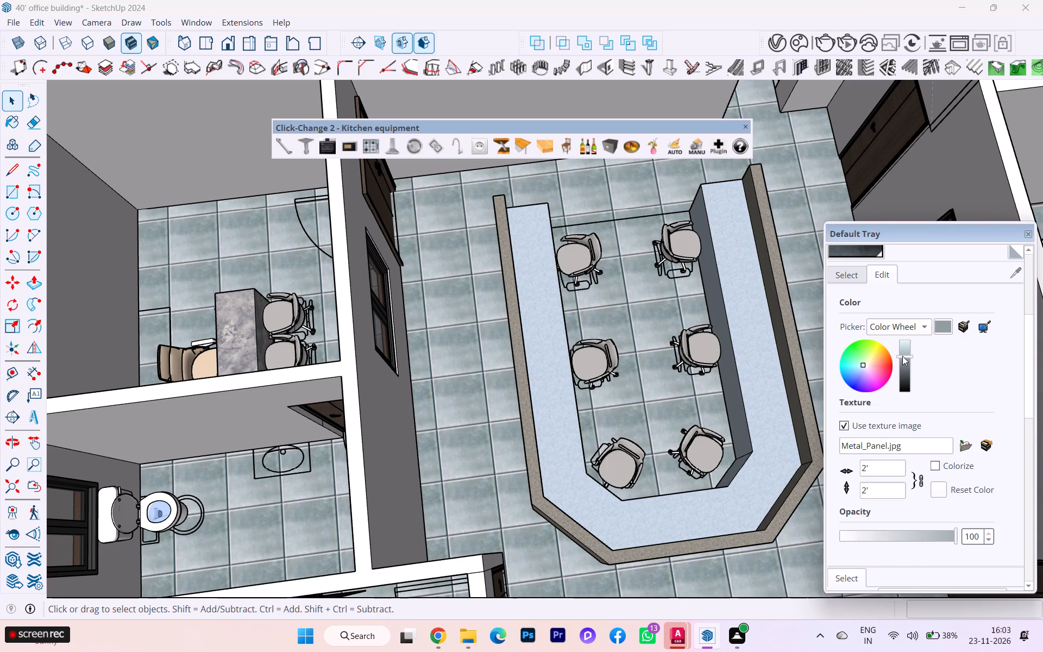
scroll(803, 300, "down", 1)
scroll(745, 302, "up", 1)
scroll(722, 305, "down", 1)
scroll(495, 306, "down", 3)
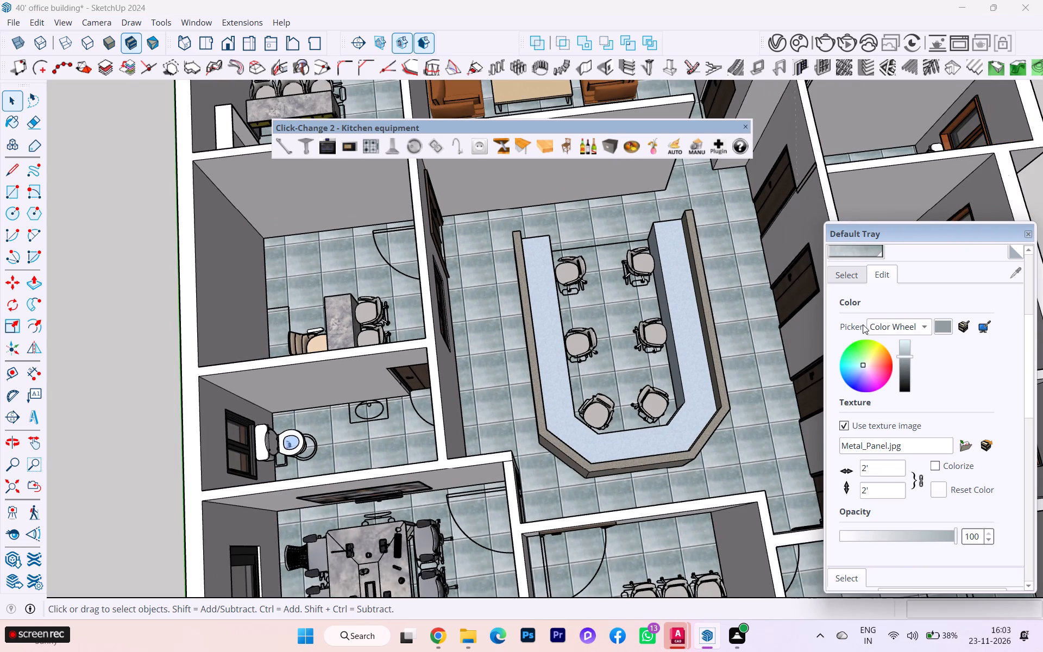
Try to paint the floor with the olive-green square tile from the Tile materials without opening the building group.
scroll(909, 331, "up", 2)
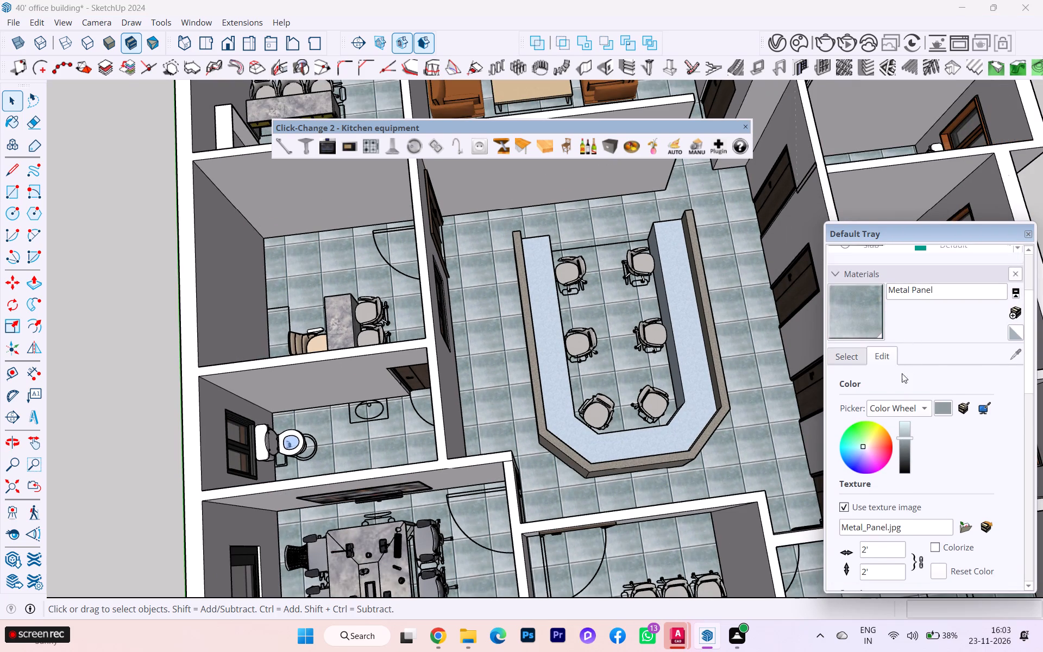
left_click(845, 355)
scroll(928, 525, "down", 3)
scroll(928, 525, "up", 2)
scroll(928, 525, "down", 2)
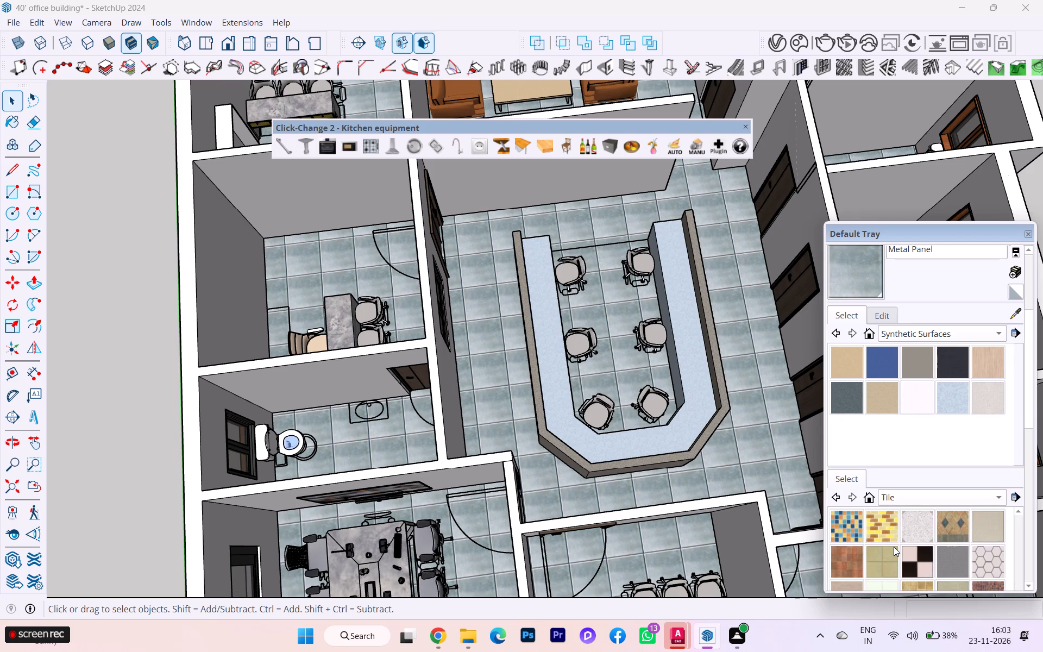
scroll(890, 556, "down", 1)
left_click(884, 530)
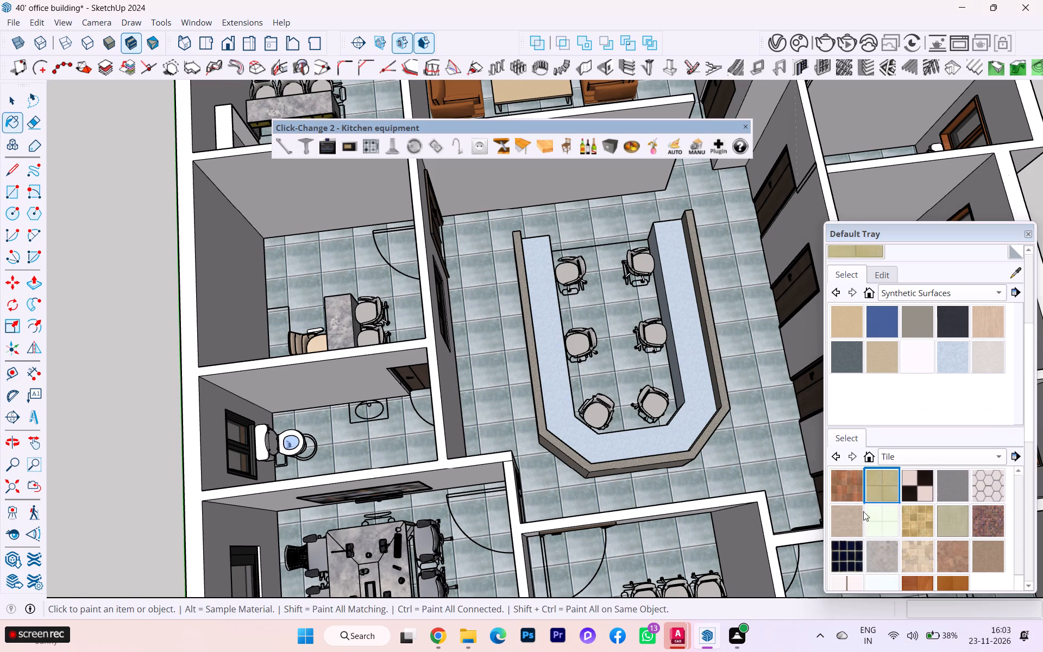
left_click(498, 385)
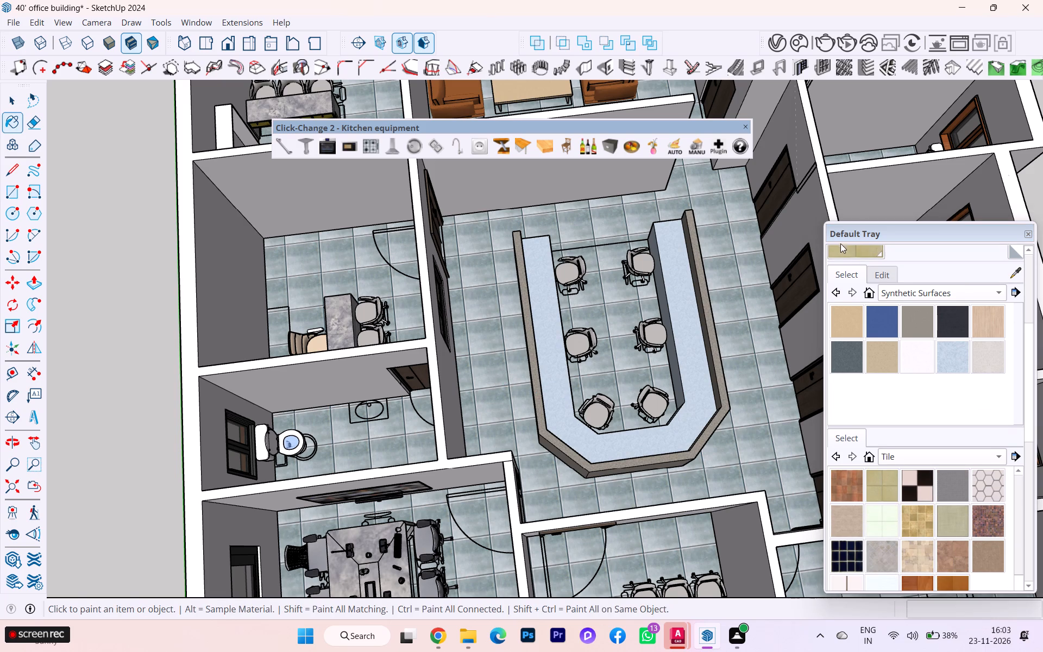
Open the building group, paint the floor with the beige stone tile from the Tile materials, and exit the group.
left_click(11, 102)
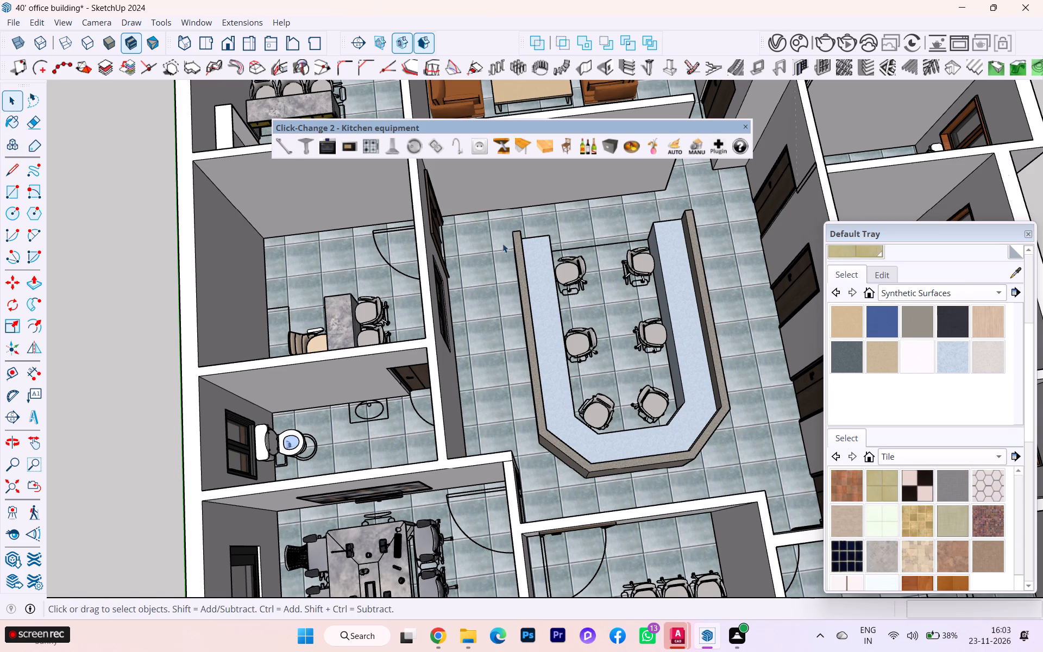
double_click(727, 335)
left_click(734, 331)
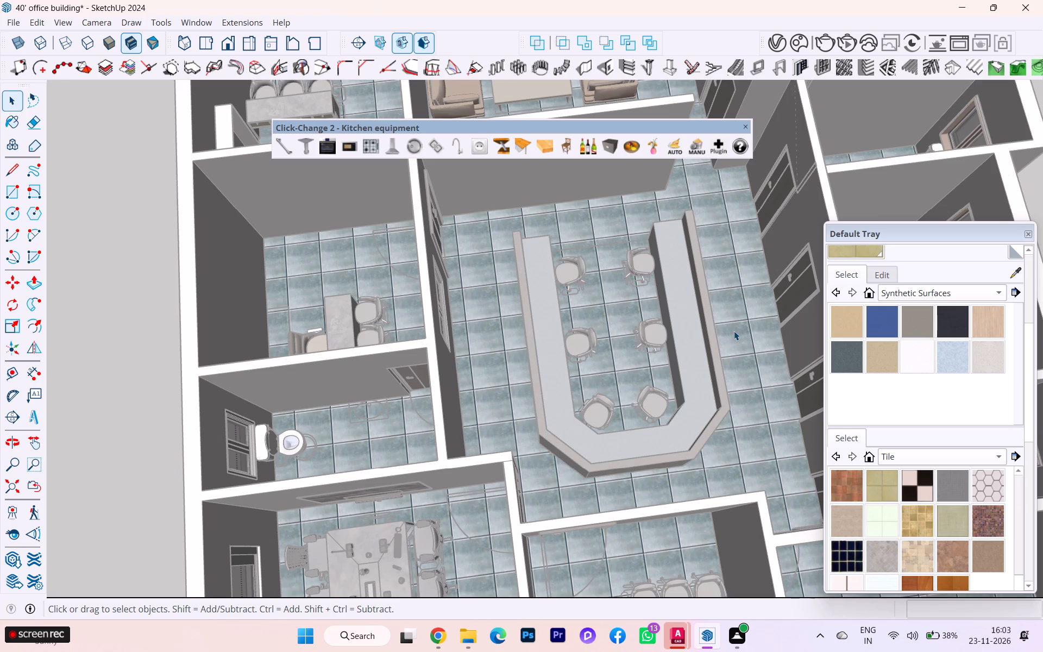
left_click(850, 528)
left_click(763, 414)
scroll(707, 424, "up", 1)
scroll(705, 424, "down", 1)
scroll(705, 424, "up", 3)
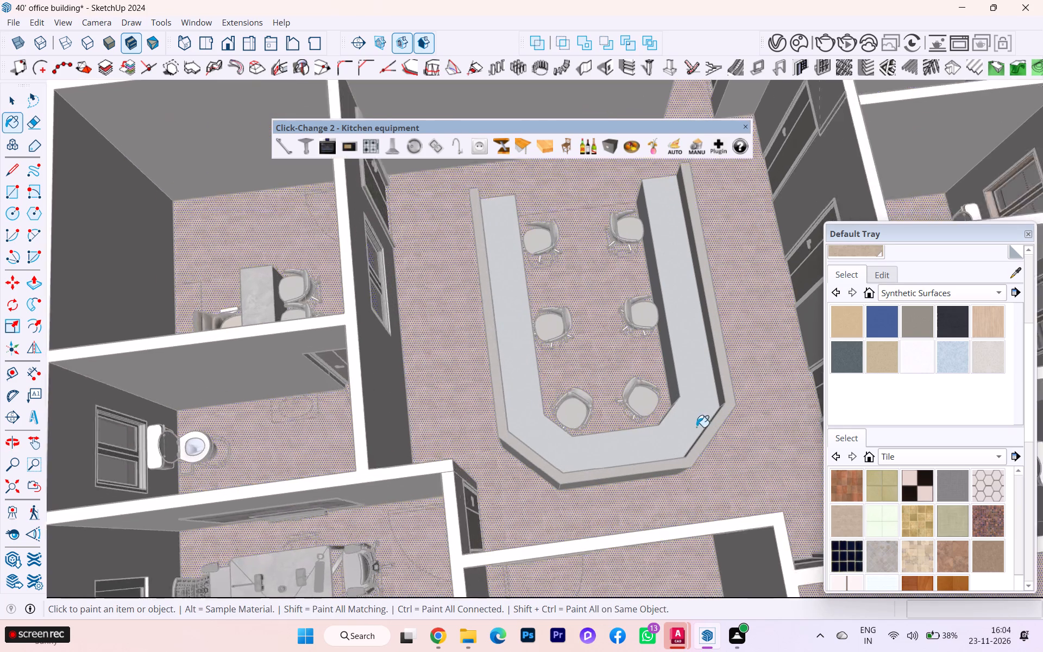
scroll(696, 427, "up", 8)
scroll(752, 455, "down", 1)
scroll(754, 450, "up", 1)
scroll(754, 449, "down", 5)
scroll(755, 446, "up", 2)
scroll(755, 445, "down", 3)
scroll(720, 432, "up", 5)
scroll(718, 432, "down", 13)
scroll(637, 447, "up", 1)
scroll(637, 447, "down", 3)
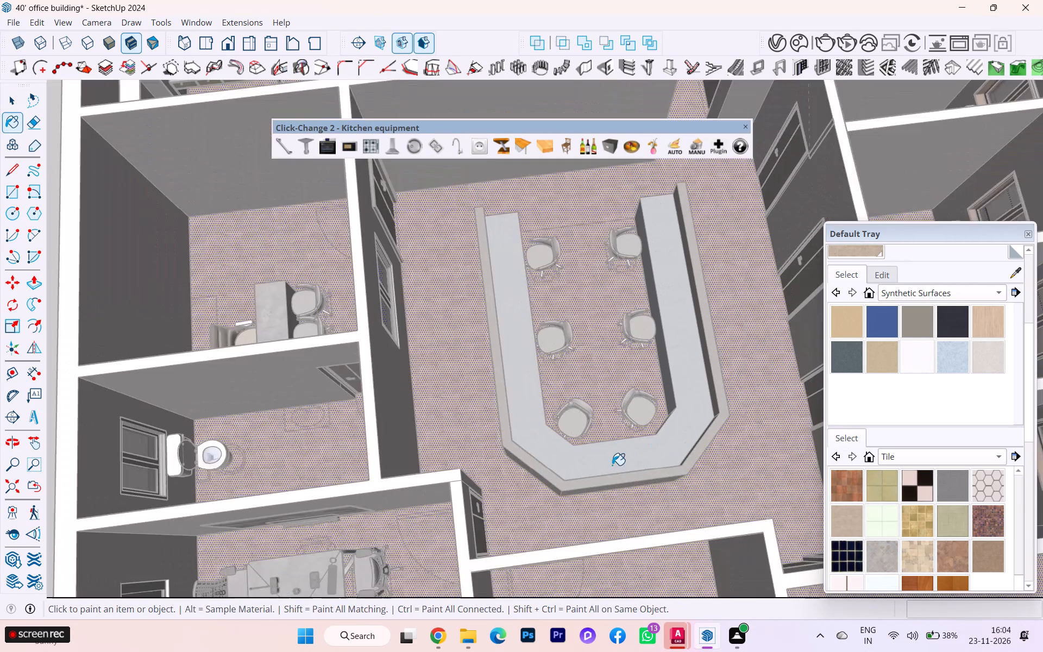
scroll(605, 465, "up", 1)
scroll(605, 465, "down", 3)
scroll(602, 466, "up", 1)
scroll(602, 467, "down", 1)
left_click(7, 104)
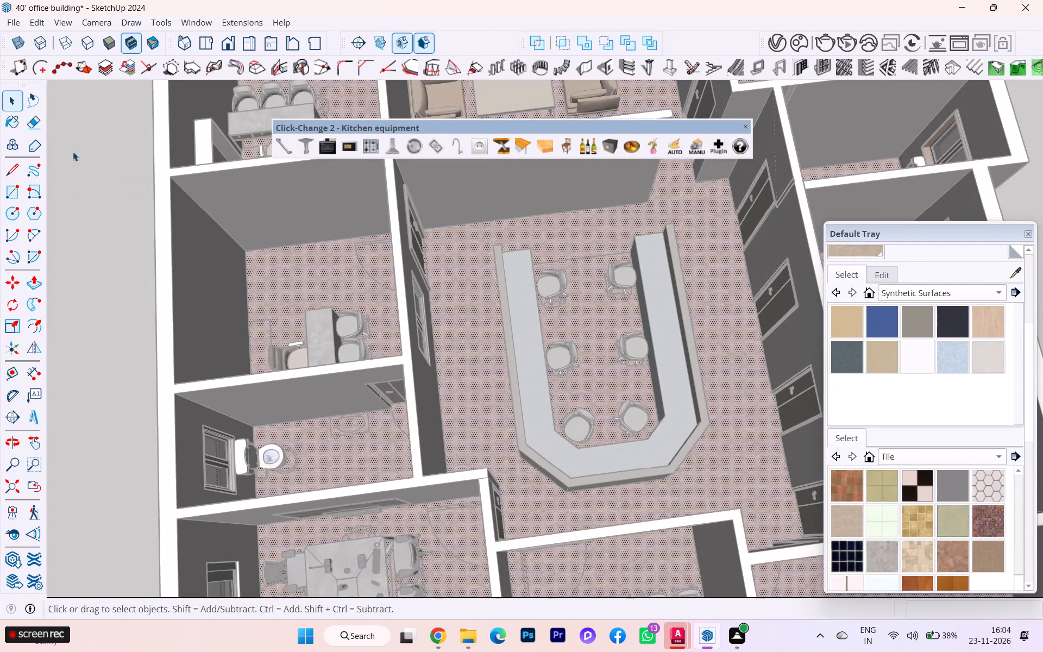
left_click(73, 152)
Examine the beige tile floor around the U-shaped counter and across the surrounding rooms.
scroll(99, 180, "down", 4)
scroll(104, 187, "up", 1)
scroll(104, 188, "down", 1)
scroll(366, 278, "up", 1)
scroll(367, 278, "down", 1)
scroll(368, 279, "up", 3)
scroll(351, 284, "down", 1)
middle_click_drag(351, 284, 295, 259)
scroll(525, 346, "up", 6)
scroll(576, 323, "up", 6)
scroll(587, 326, "down", 1)
scroll(587, 326, "up", 2)
scroll(587, 326, "down", 3)
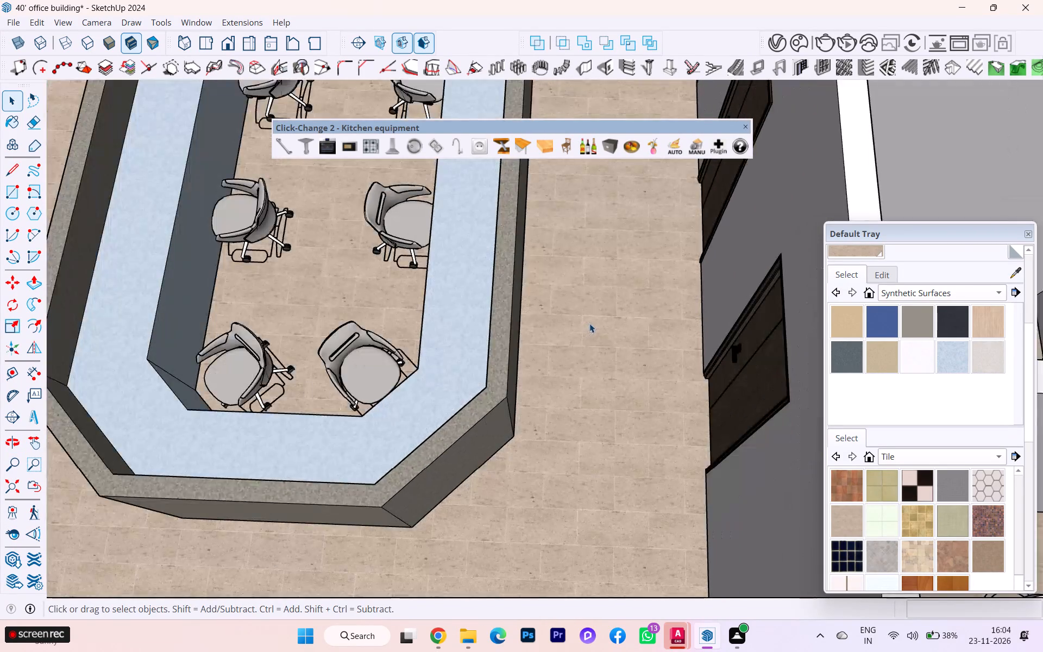
scroll(589, 323, "down", 3)
scroll(590, 324, "up", 1)
scroll(589, 327, "down", 3)
scroll(588, 334, "up", 4)
scroll(588, 334, "down", 6)
scroll(587, 337, "up", 2)
scroll(587, 337, "down", 6)
scroll(581, 331, "up", 1)
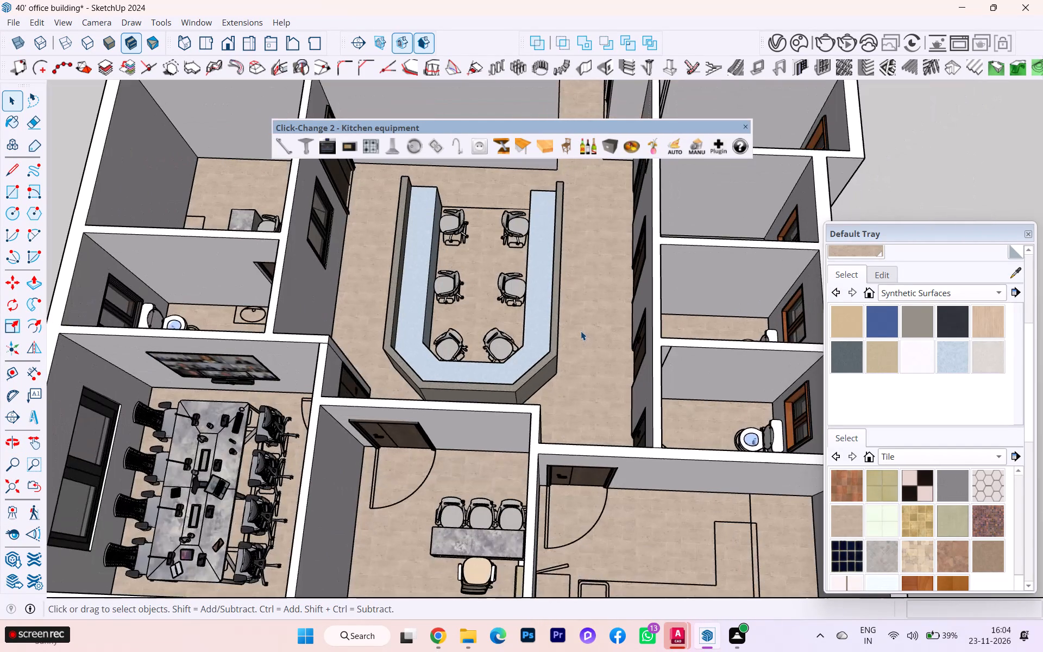
scroll(581, 331, "down", 1)
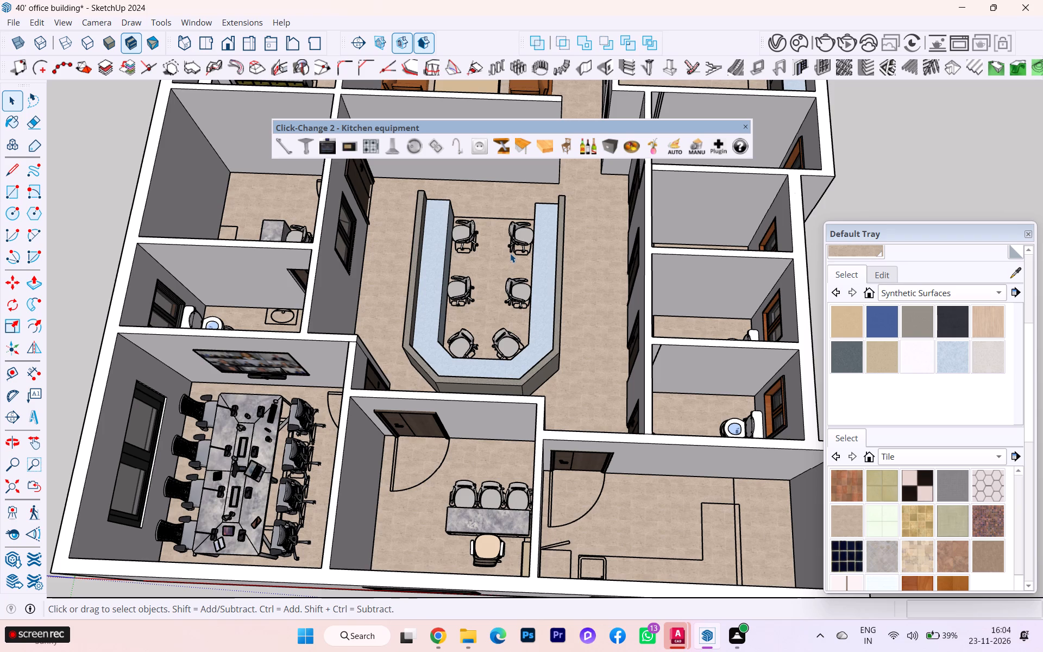
scroll(510, 253, "down", 2)
scroll(451, 321, "down", 4)
middle_click_drag(437, 327, 450, 390)
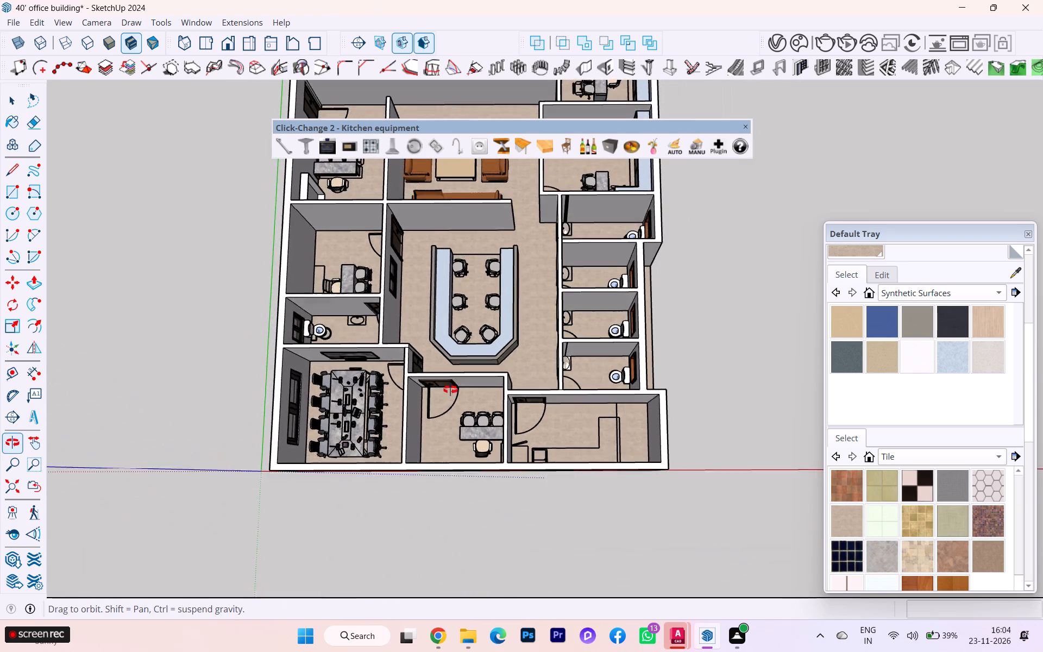
middle_click_drag(450, 390, 450, 396)
Search the 3D Warehouse for "sink" models, replacing the previous toilet search.
scroll(570, 438, "up", 4)
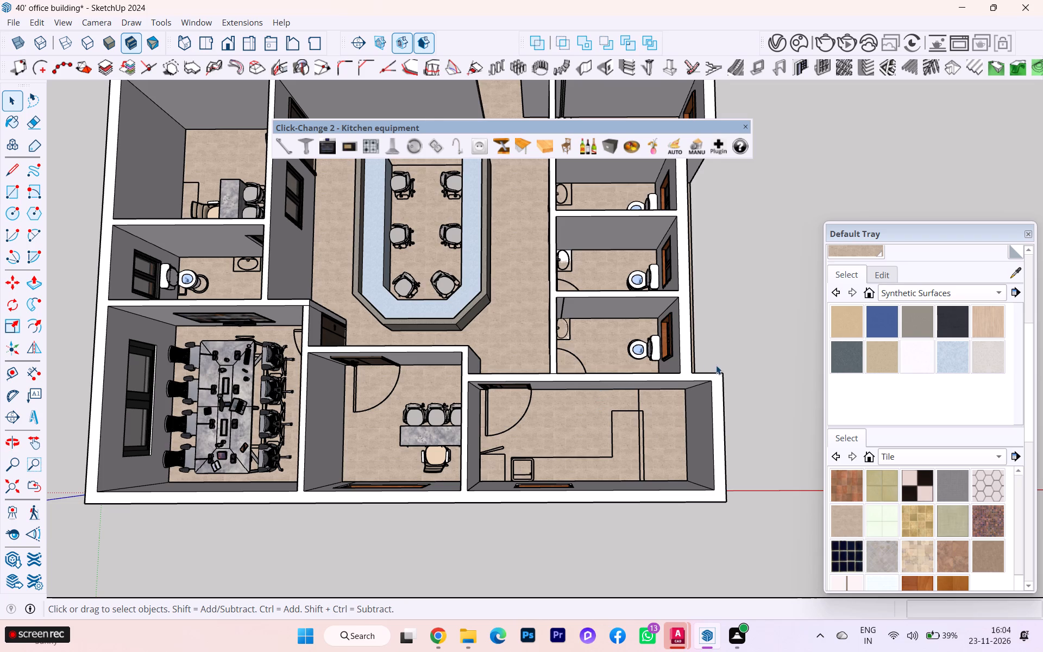
scroll(717, 365, "up", 2)
scroll(607, 359, "up", 4)
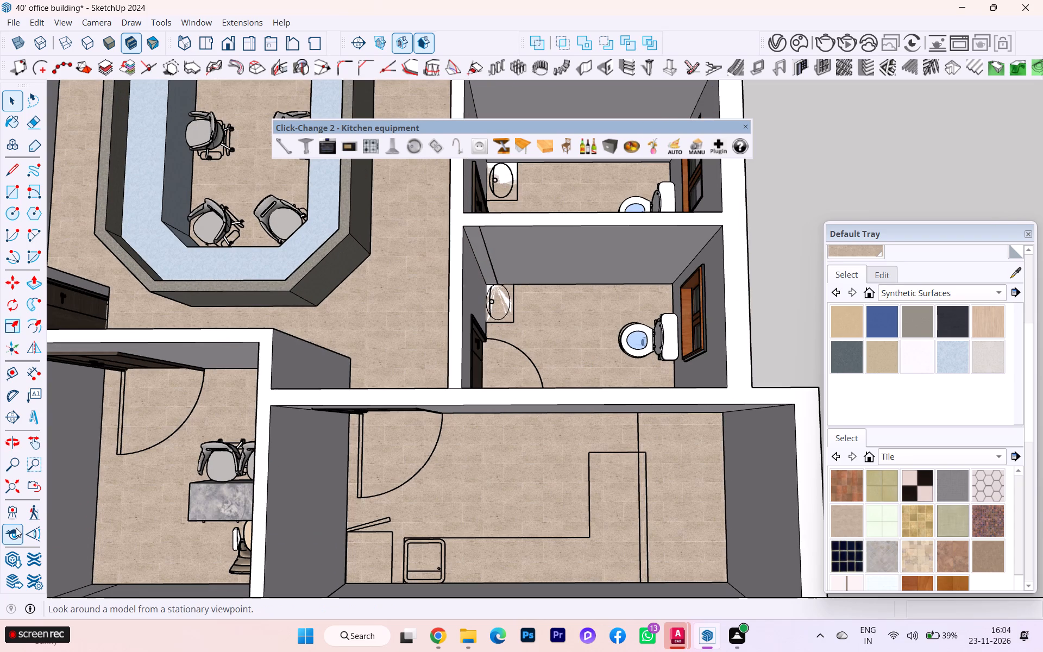
left_click(2, 562)
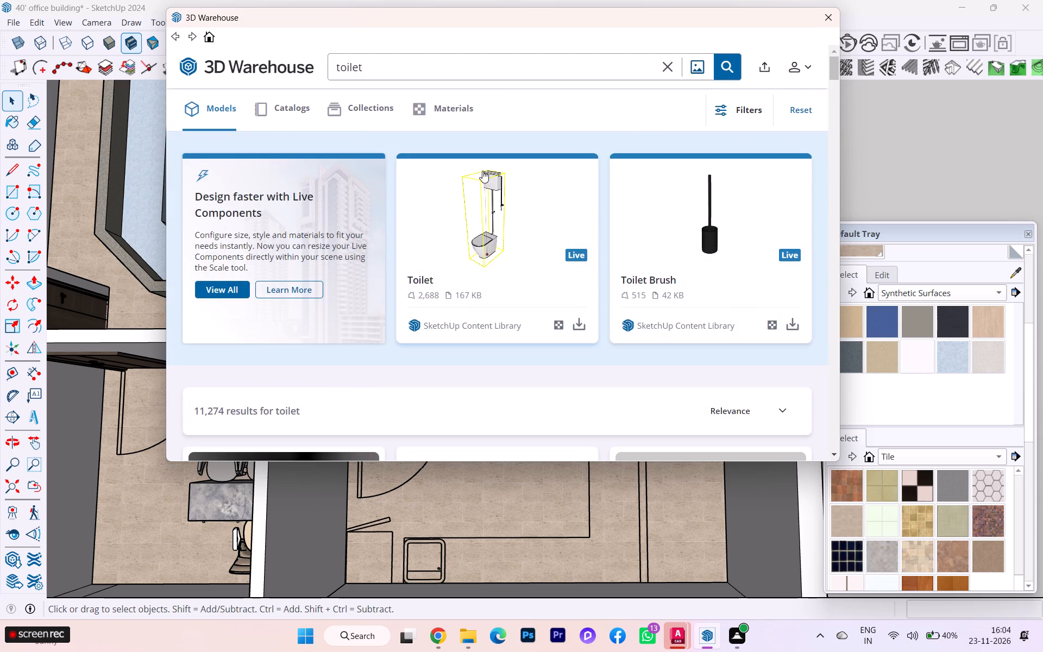
left_click(662, 67)
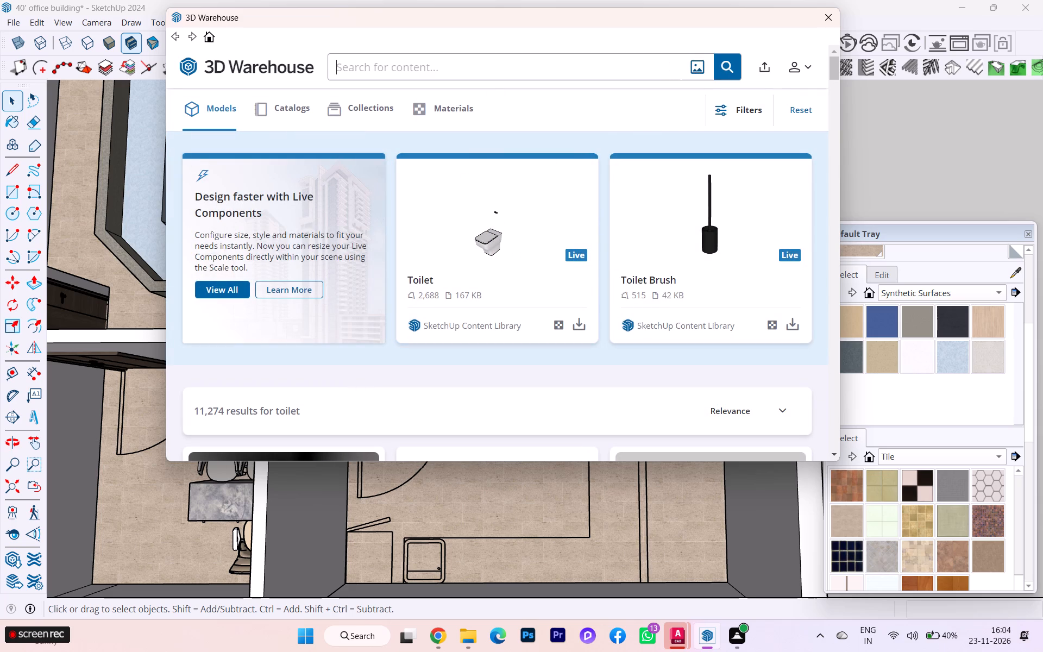
left_click(423, 66)
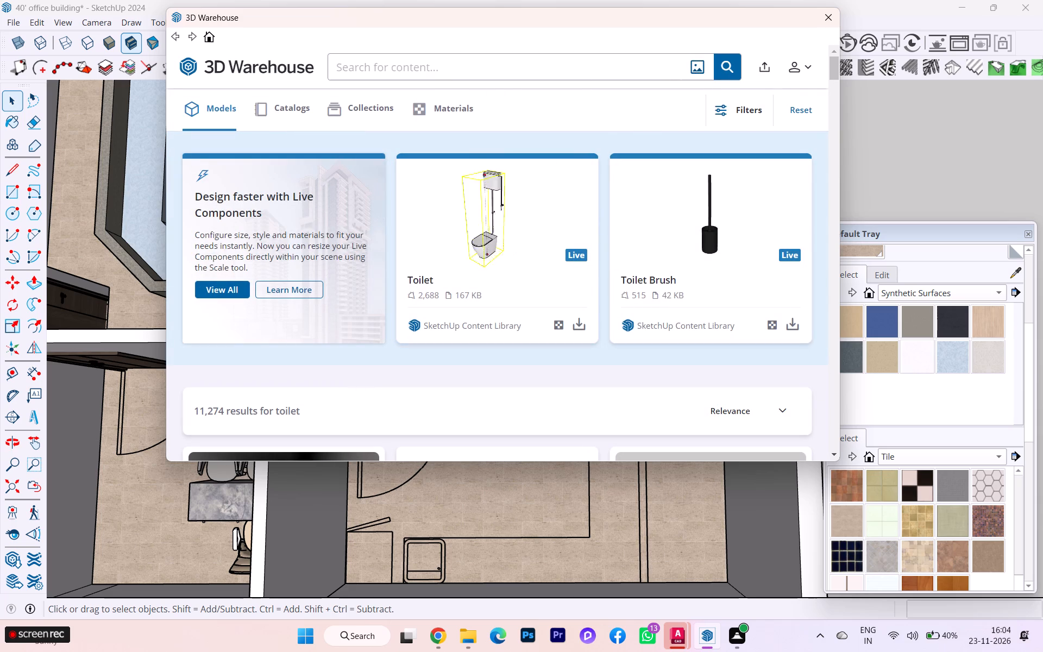
type("sink")
key("Return")
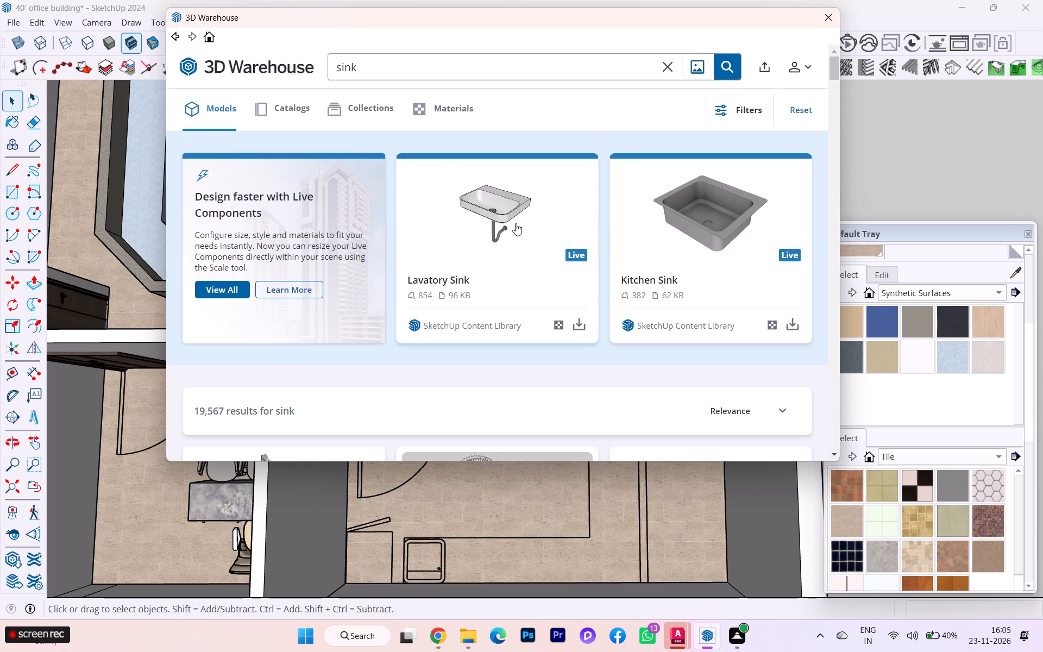
Browse the sink models in the 3D Warehouse for one that suits the kitchen counter.
scroll(602, 274, "down", 3)
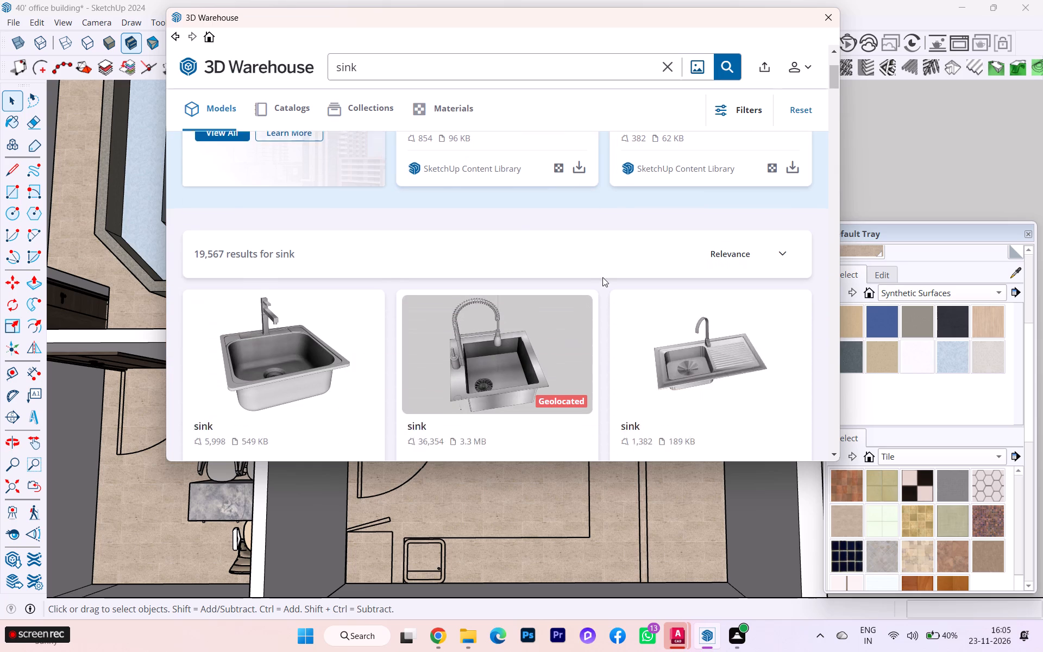
scroll(602, 277, "up", 2)
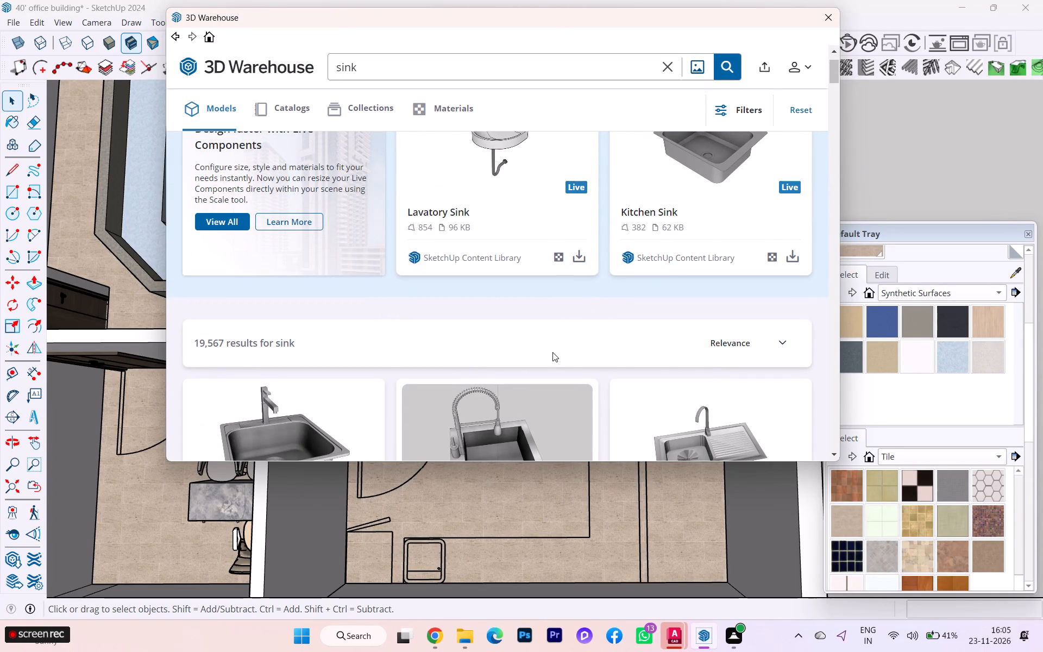
scroll(555, 349, "up", 1)
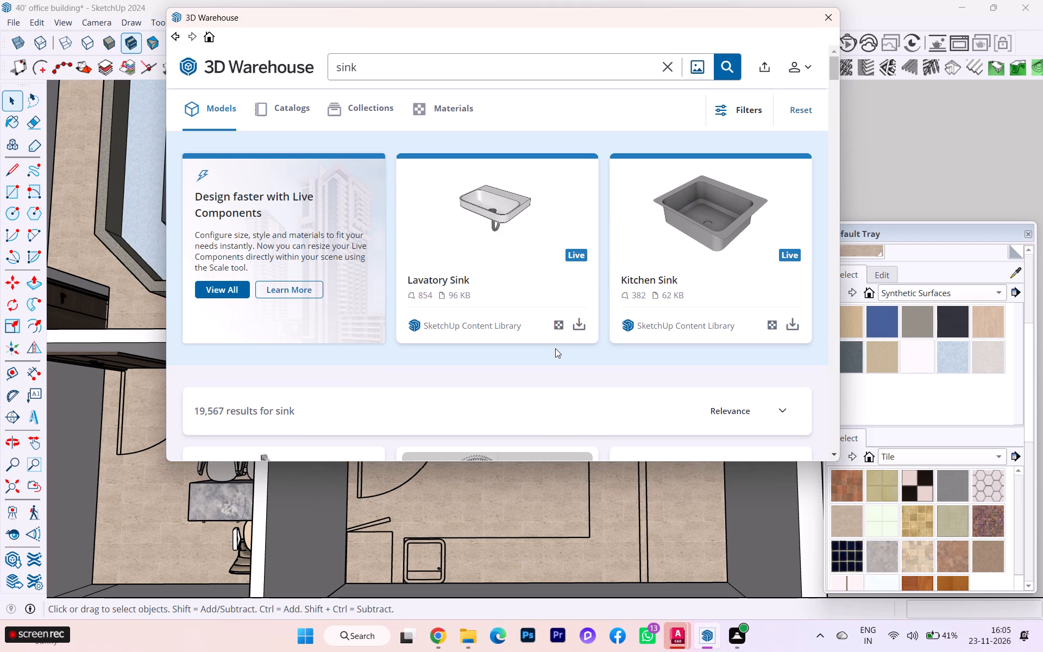
scroll(555, 348, "down", 2)
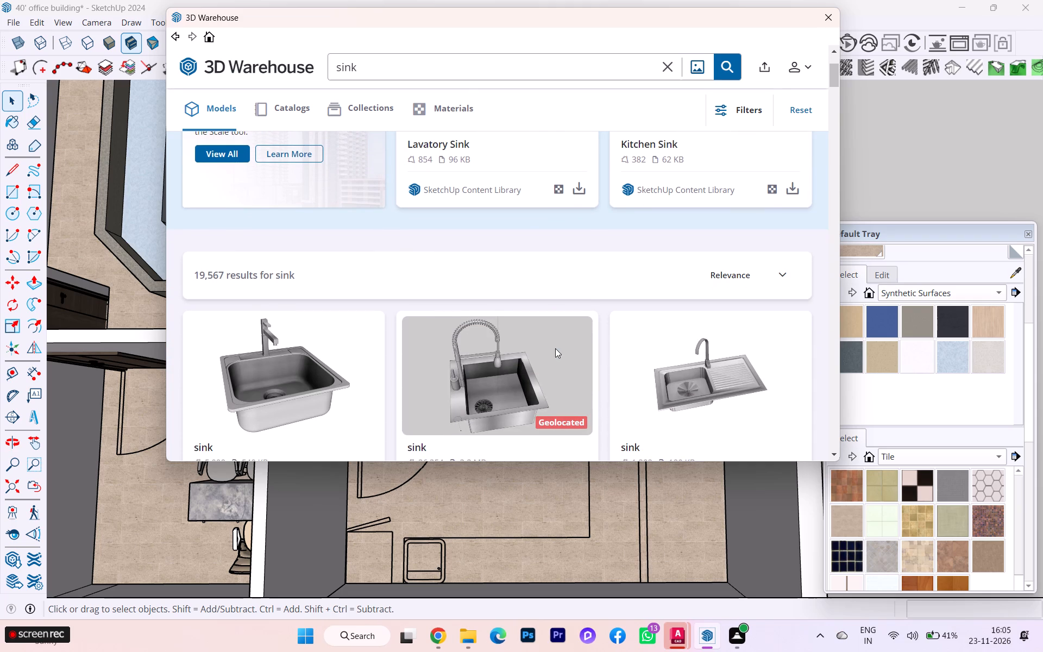
scroll(555, 348, "down", 2)
scroll(555, 348, "up", 1)
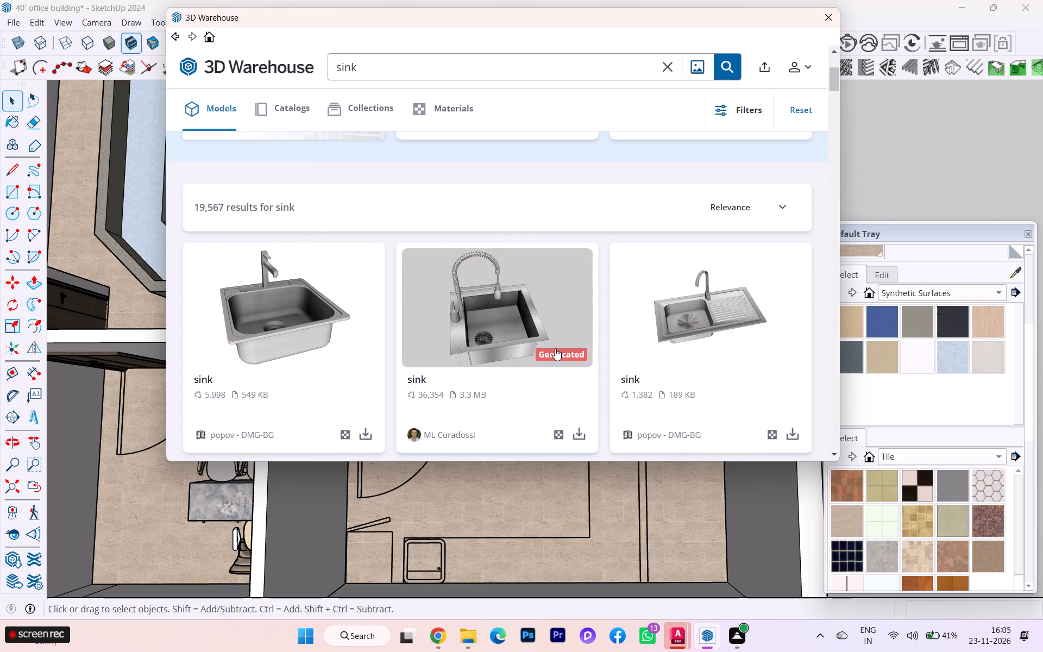
scroll(555, 348, "down", 2)
scroll(555, 348, "up", 1)
scroll(555, 348, "down", 2)
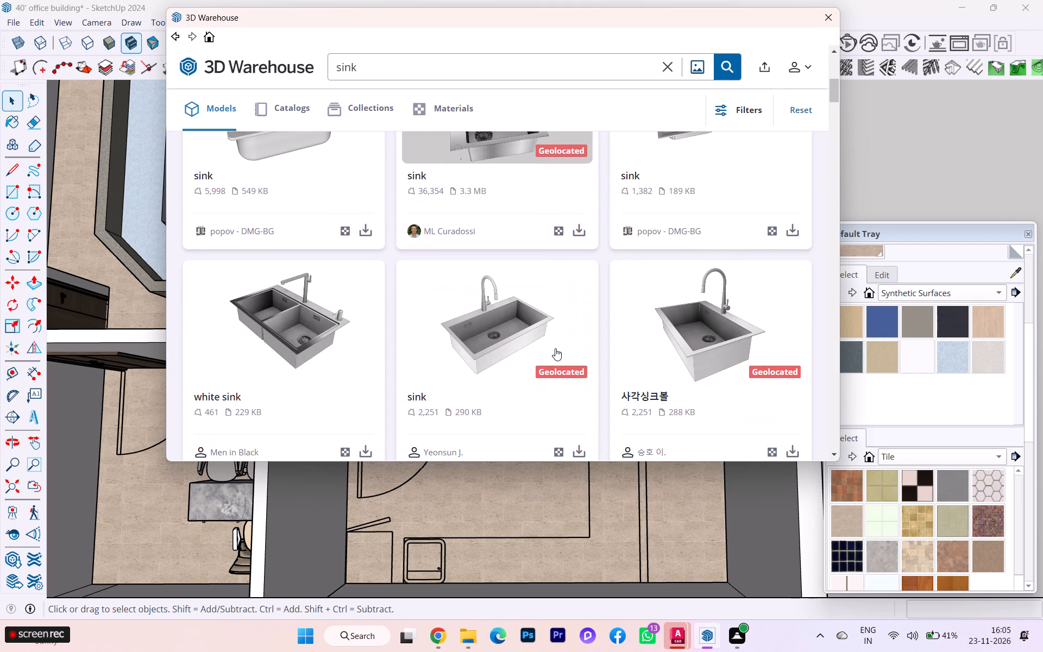
scroll(555, 348, "down", 2)
scroll(555, 348, "up", 1)
scroll(555, 348, "down", 2)
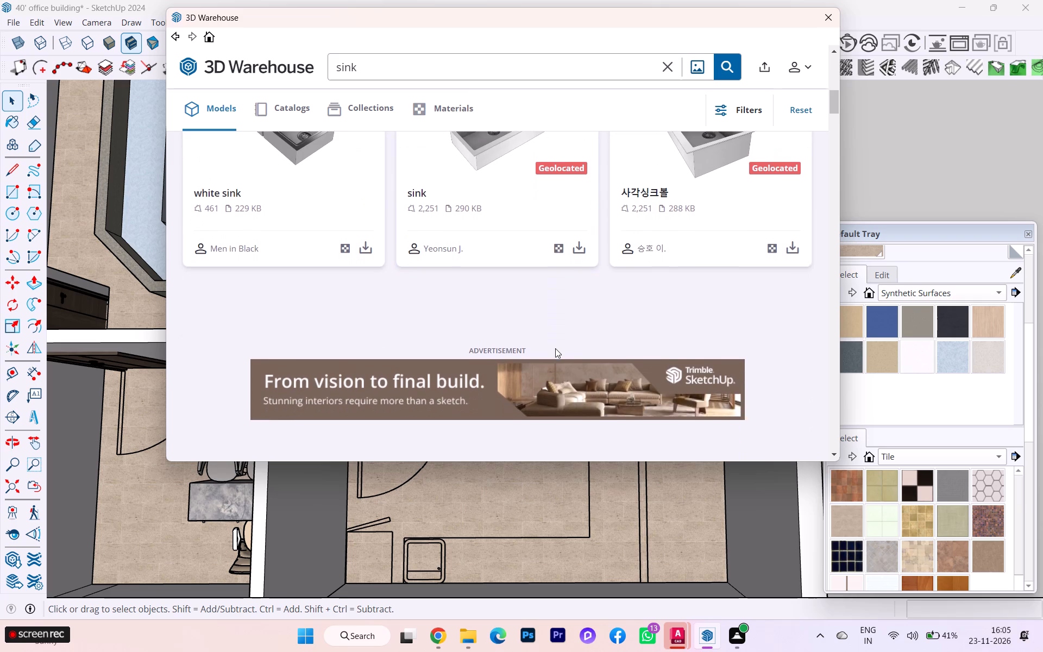
scroll(555, 348, "down", 5)
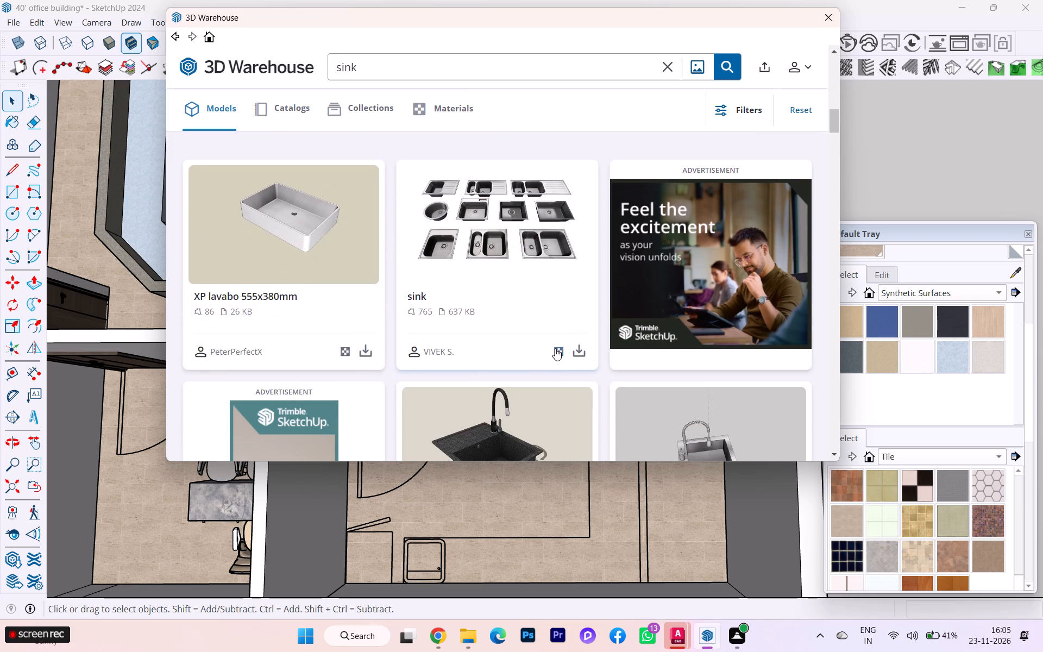
scroll(555, 348, "down", 5)
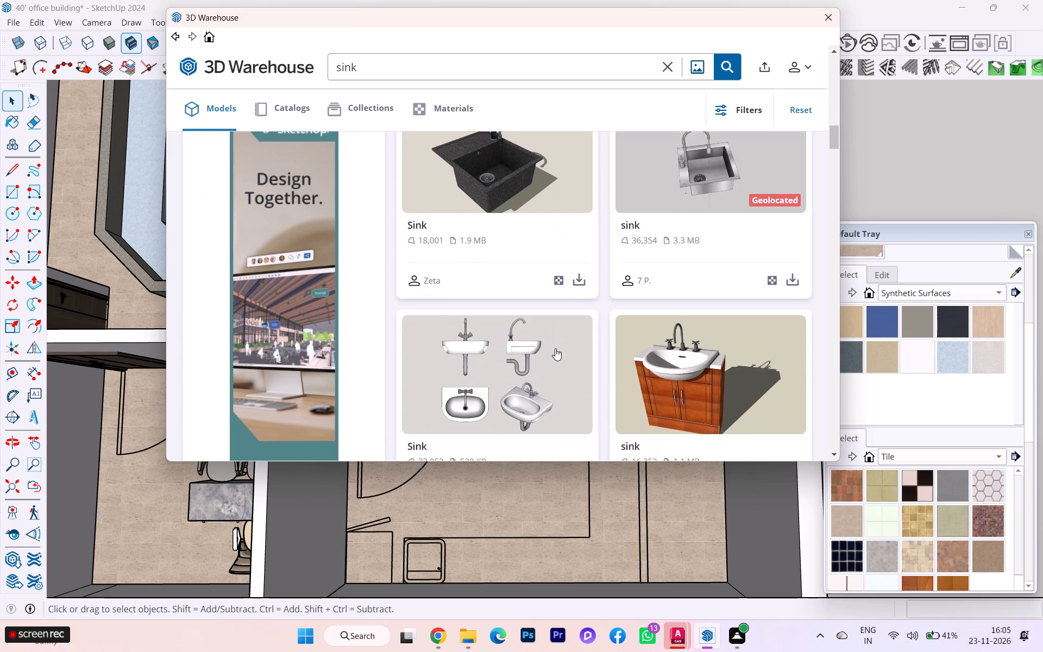
scroll(555, 348, "down", 3)
scroll(555, 348, "up", 1)
scroll(555, 348, "down", 2)
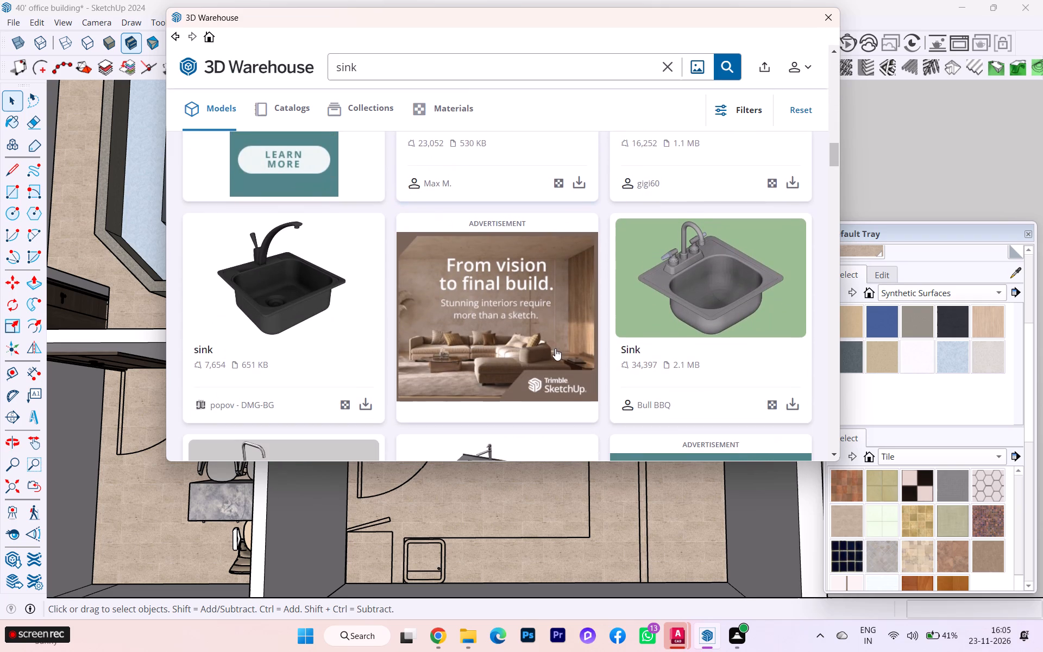
scroll(555, 348, "down", 4)
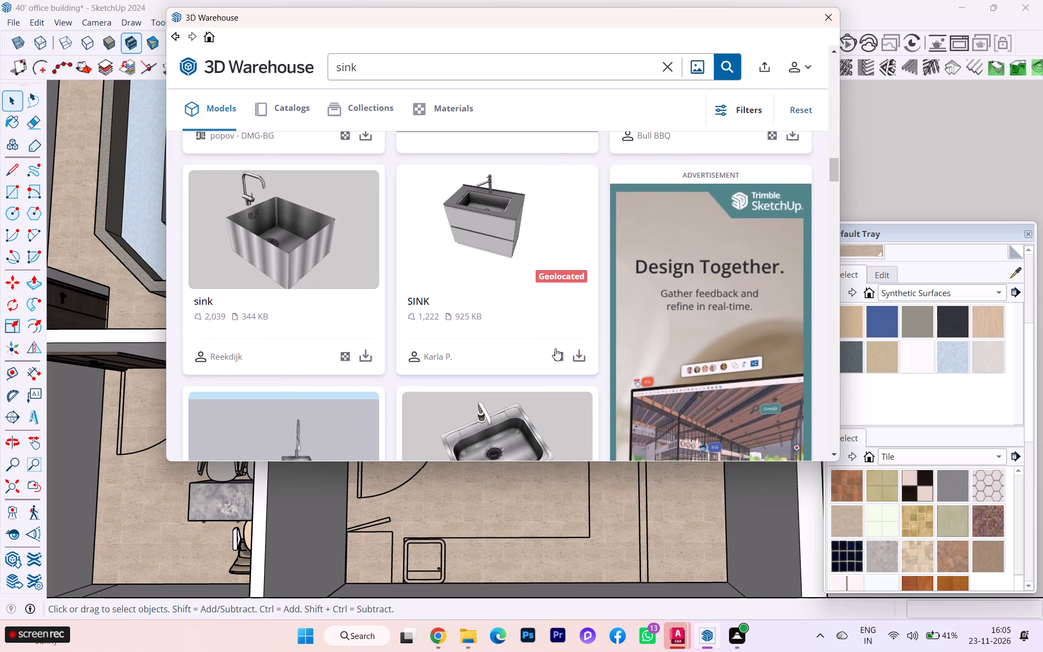
scroll(555, 348, "down", 4)
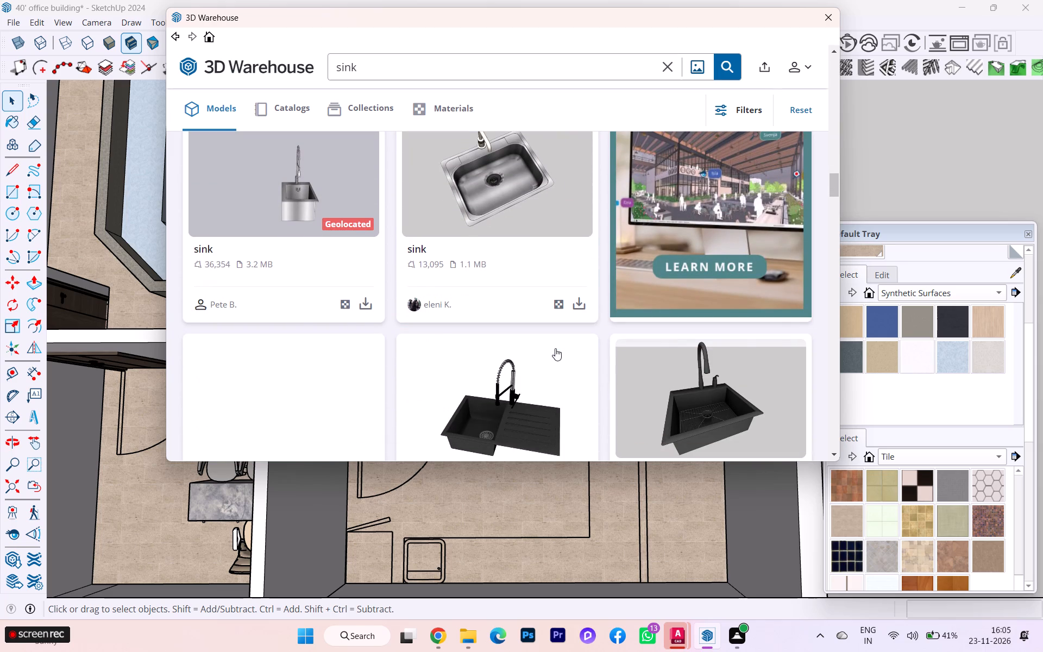
scroll(436, 330, "down", 6)
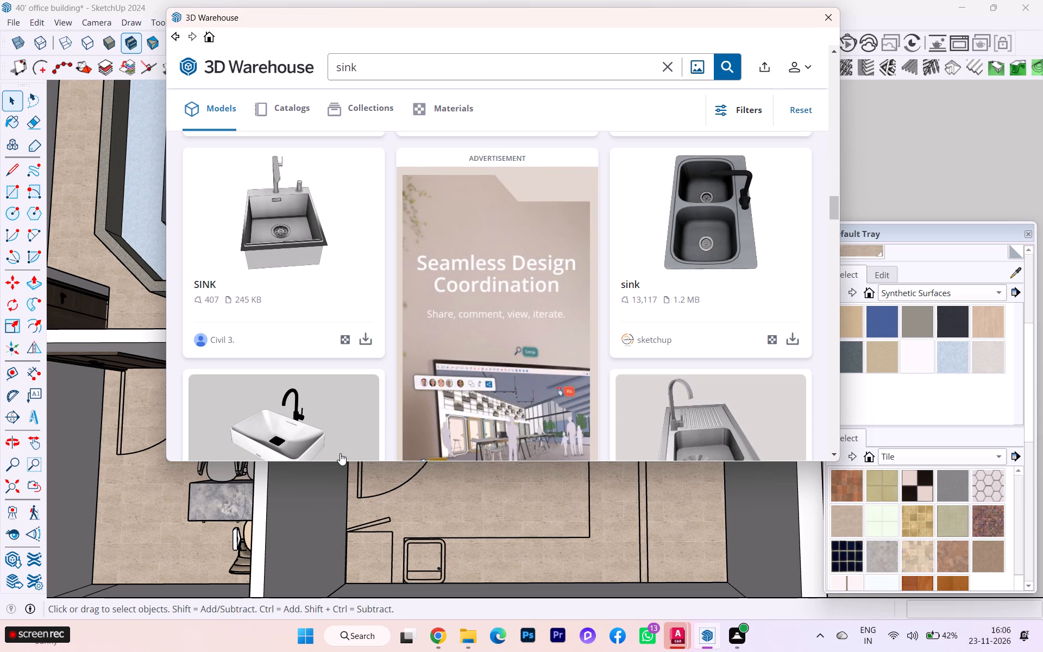
scroll(350, 392, "down", 6)
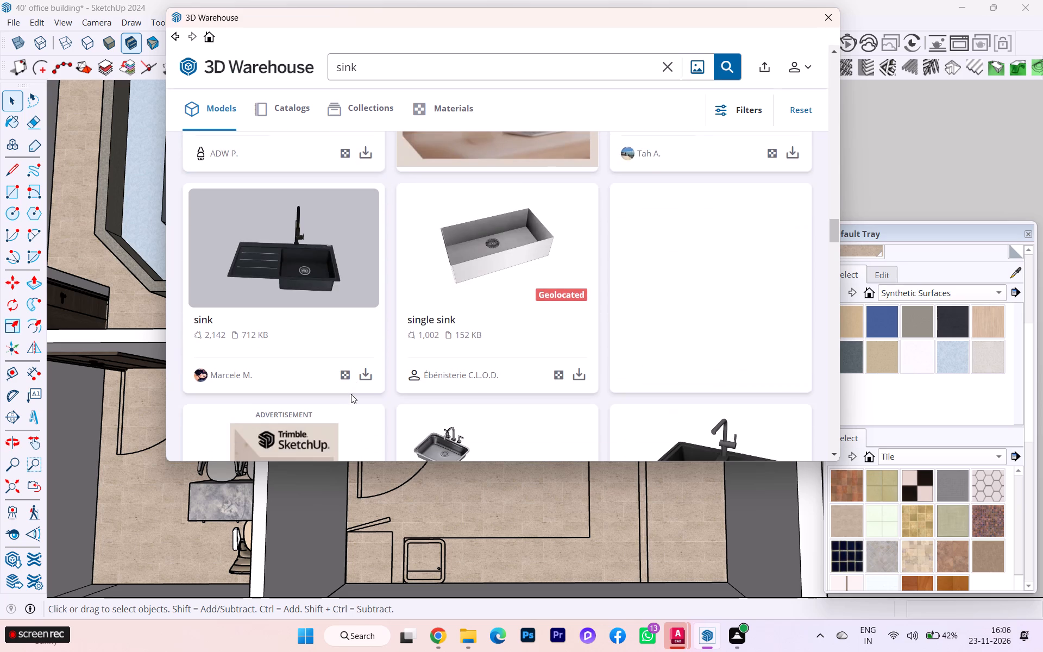
scroll(364, 384, "down", 5)
scroll(464, 386, "down", 3)
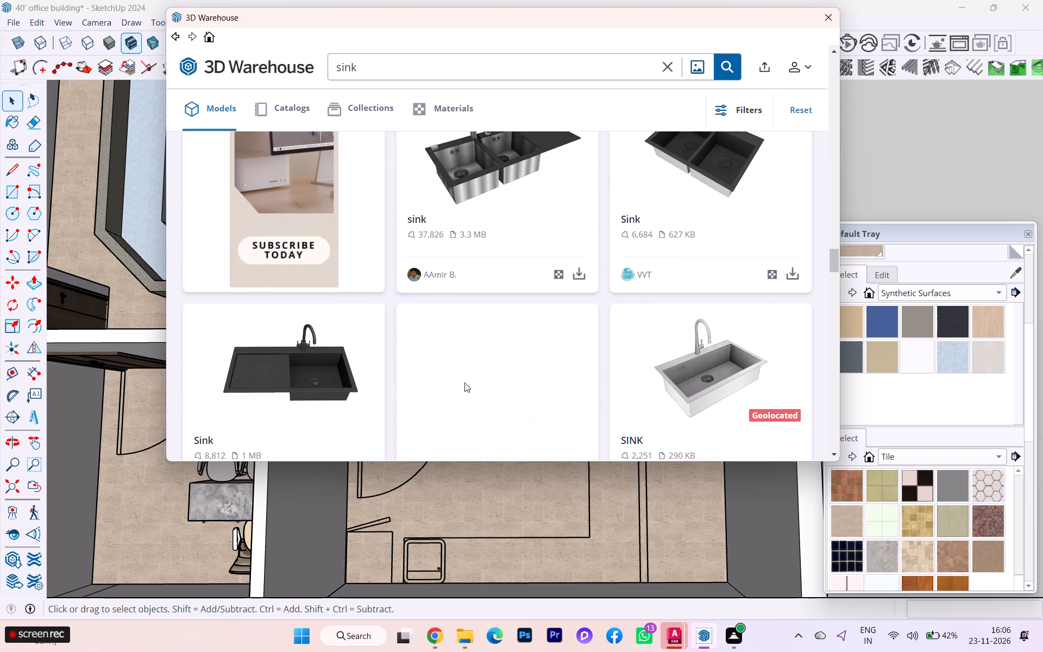
scroll(465, 383, "down", 1)
scroll(465, 383, "up", 1)
scroll(465, 383, "down", 5)
scroll(465, 383, "up", 1)
scroll(465, 383, "down", 2)
scroll(465, 384, "up", 3)
scroll(465, 385, "down", 7)
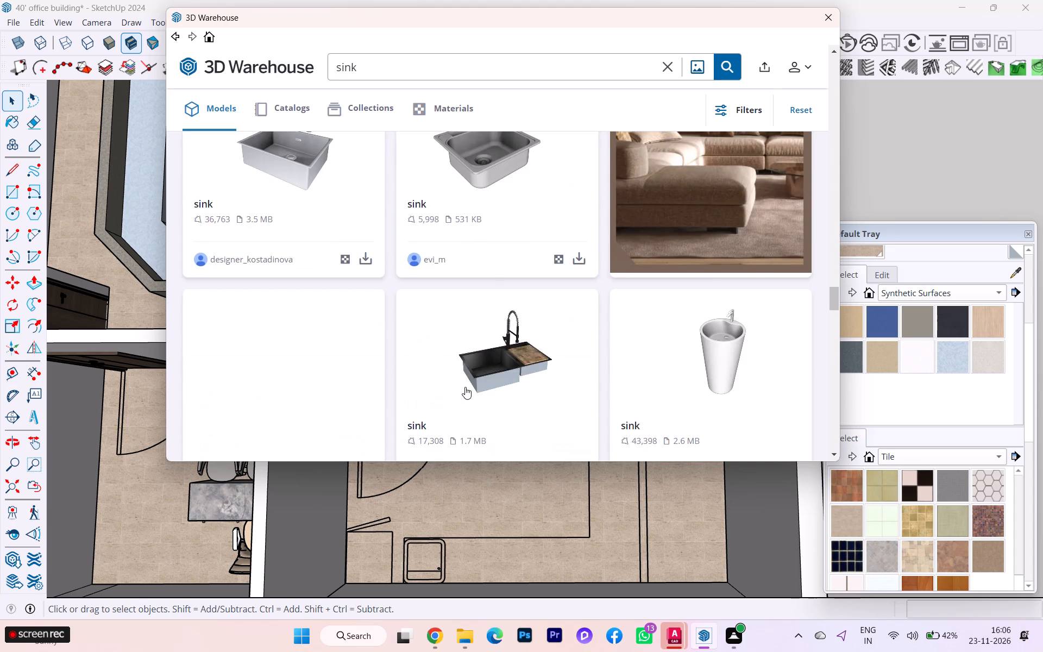
scroll(464, 388, "down", 1)
scroll(464, 388, "up", 3)
scroll(464, 388, "down", 2)
scroll(464, 388, "up", 2)
scroll(464, 388, "down", 7)
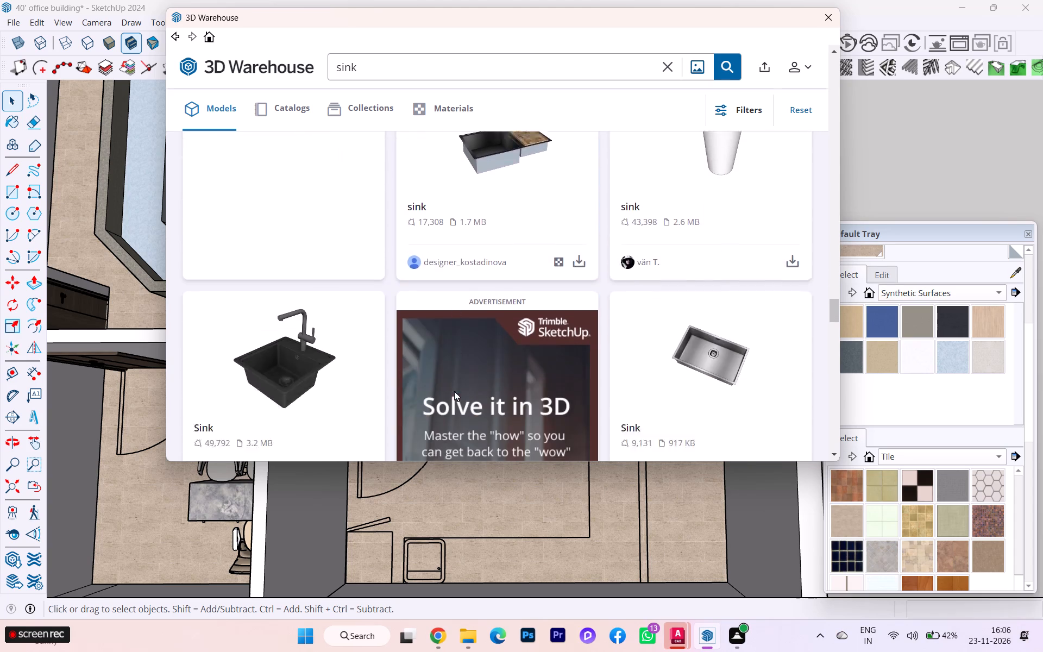
scroll(454, 391, "down", 4)
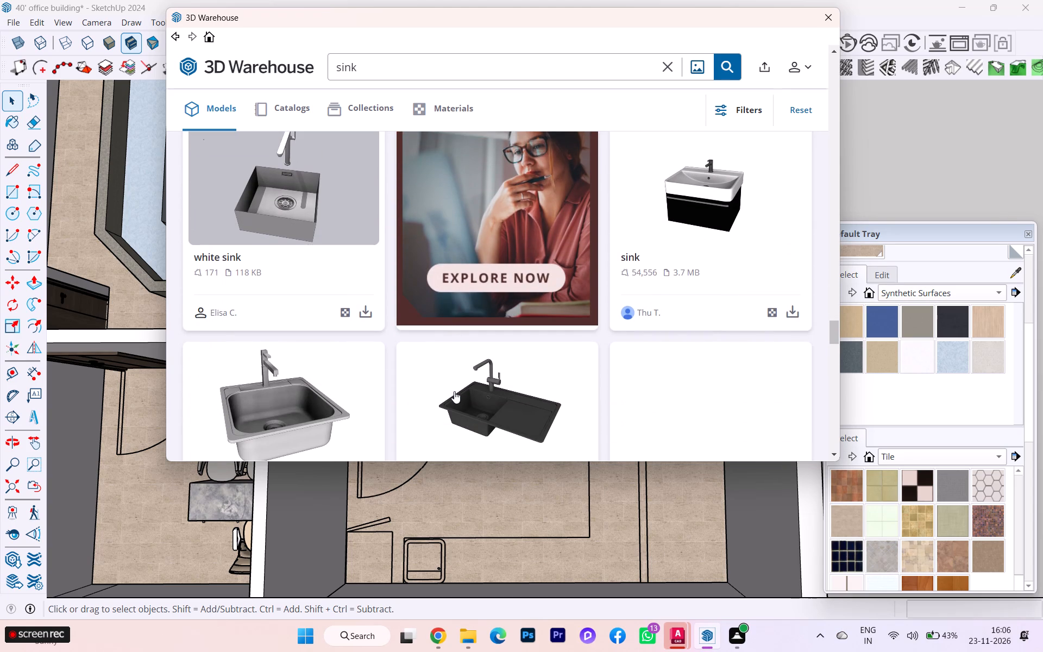
scroll(473, 389, "down", 3)
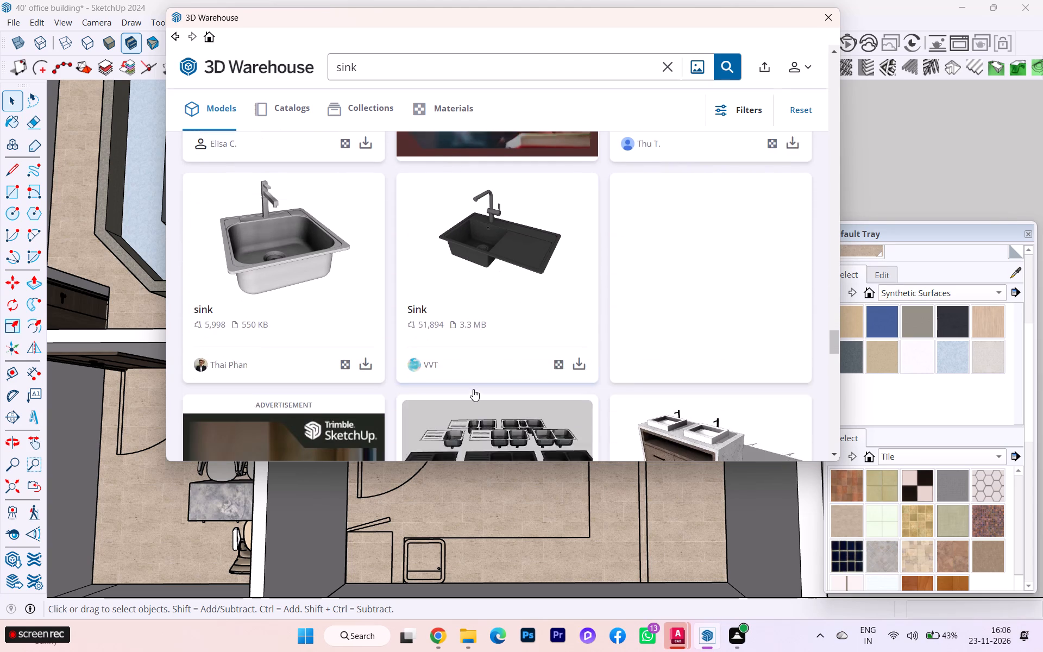
scroll(473, 389, "down", 2)
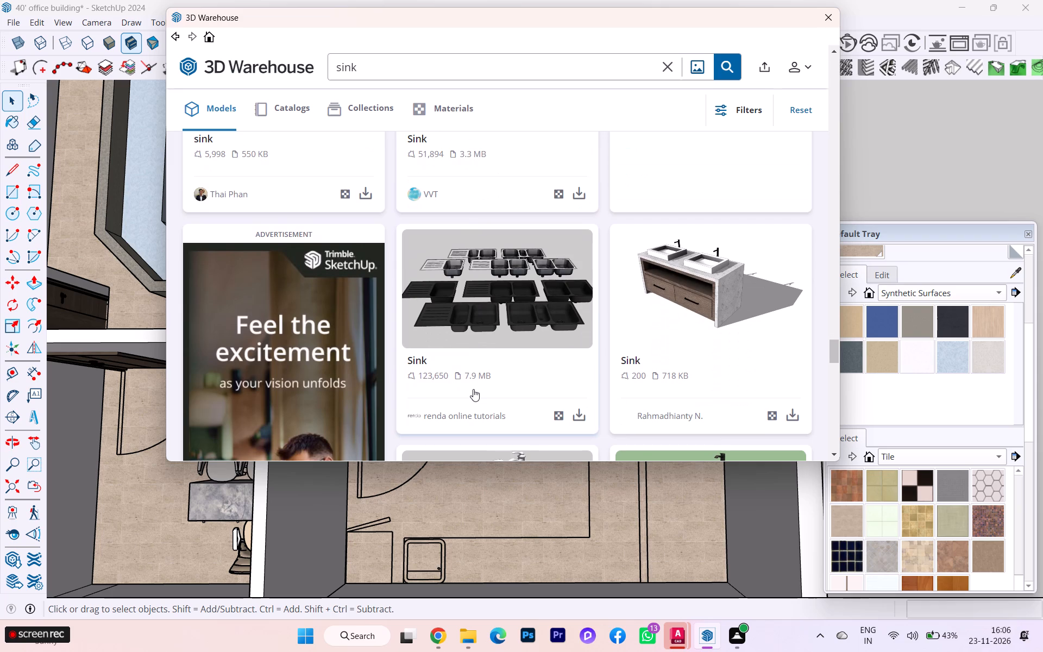
Look further through the 3D Warehouse sink results, comparing single-bowl, double-bowl and drainboard models for the kitchen counter.
scroll(473, 389, "down", 2)
scroll(473, 389, "up", 2)
scroll(473, 389, "down", 1)
scroll(473, 389, "up", 2)
scroll(473, 389, "down", 4)
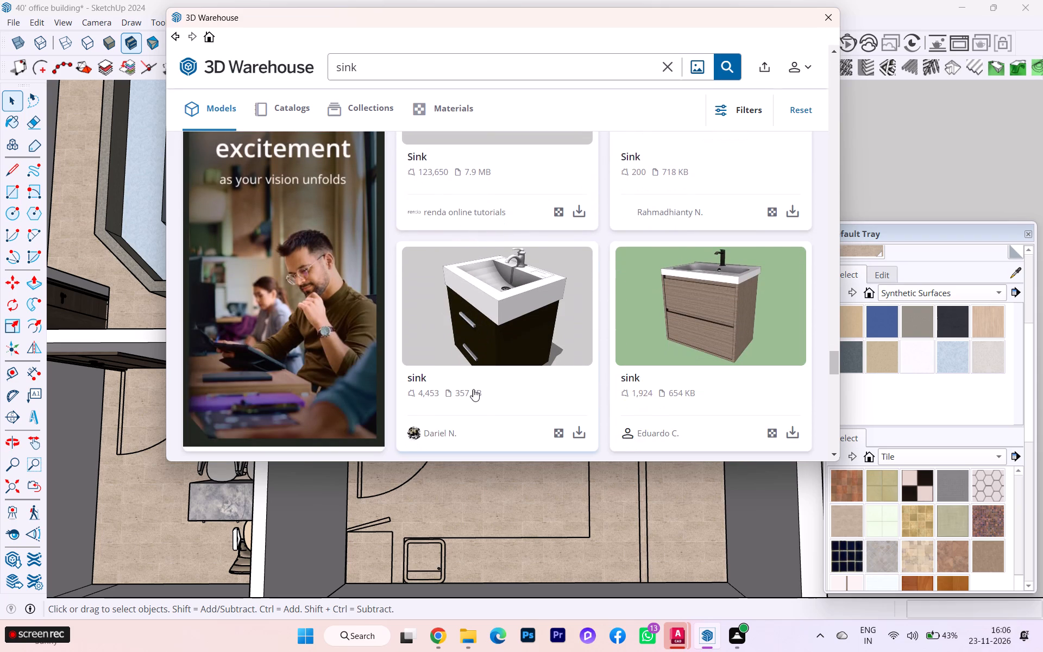
scroll(473, 389, "down", 3)
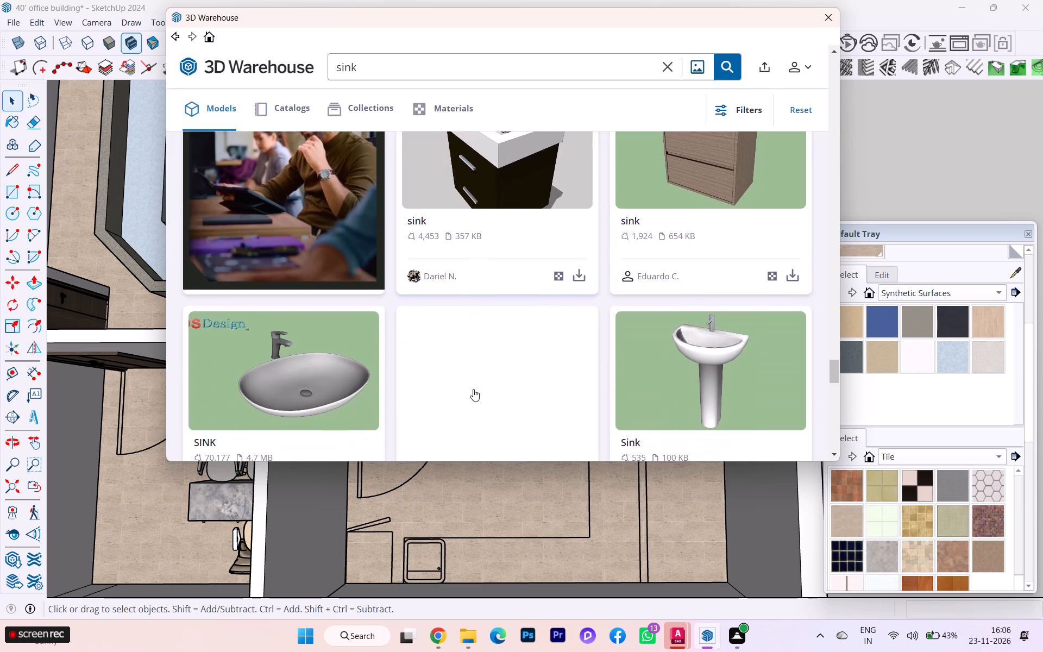
scroll(473, 389, "down", 5)
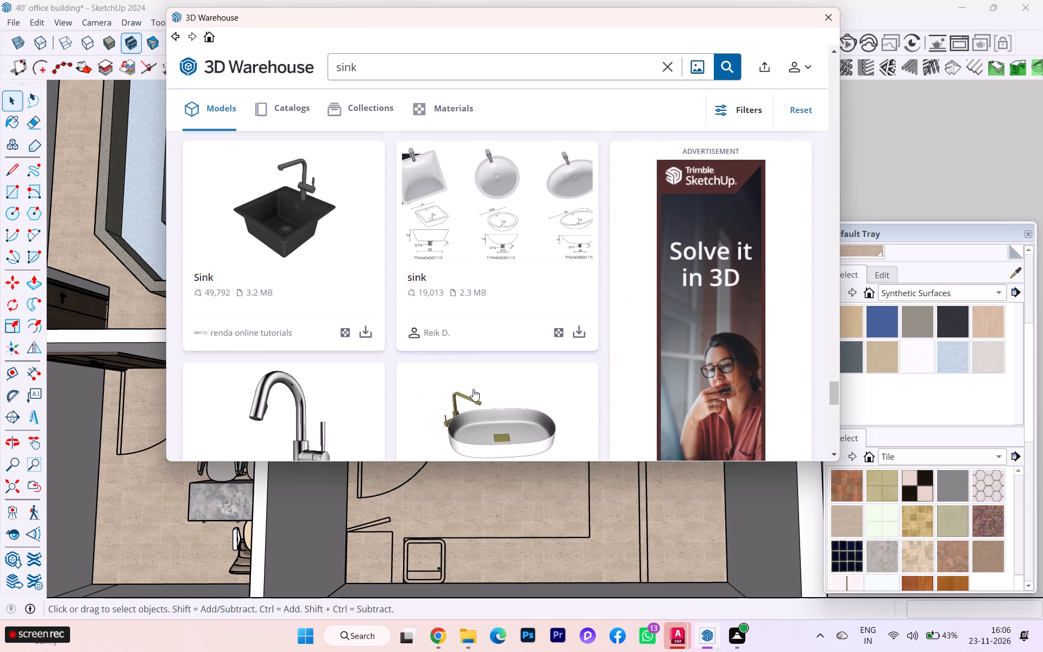
scroll(473, 389, "down", 6)
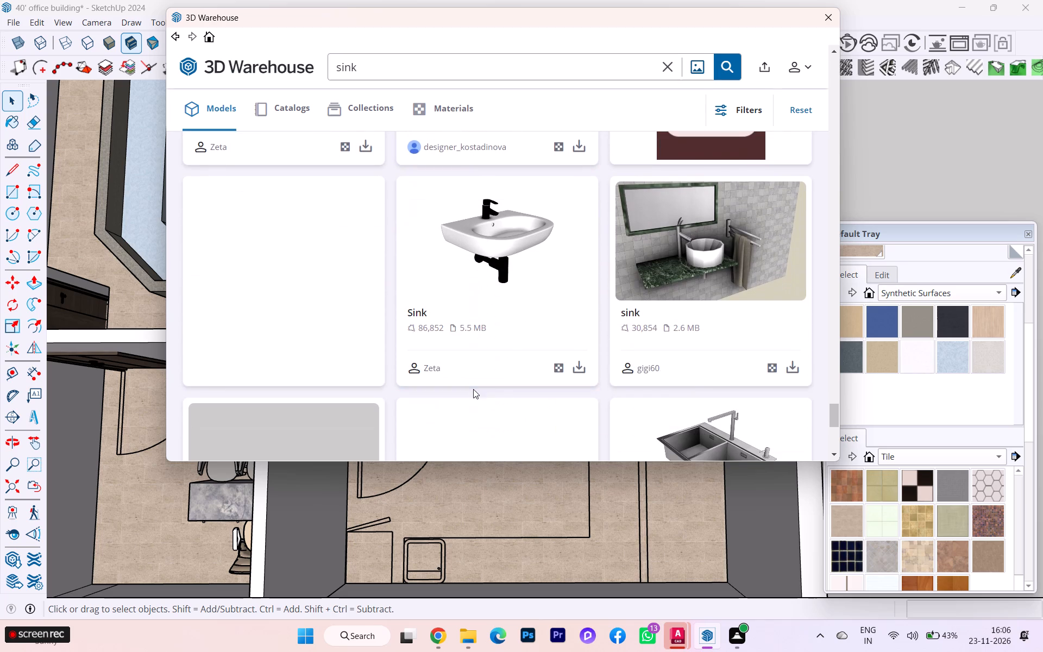
scroll(473, 389, "down", 1)
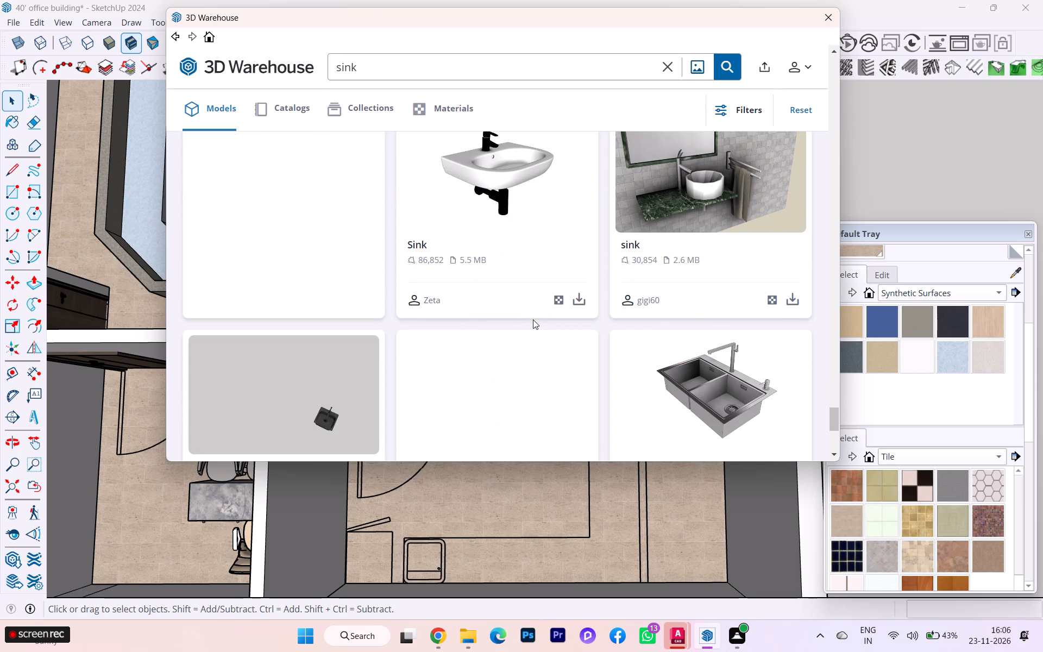
scroll(534, 321, "down", 1)
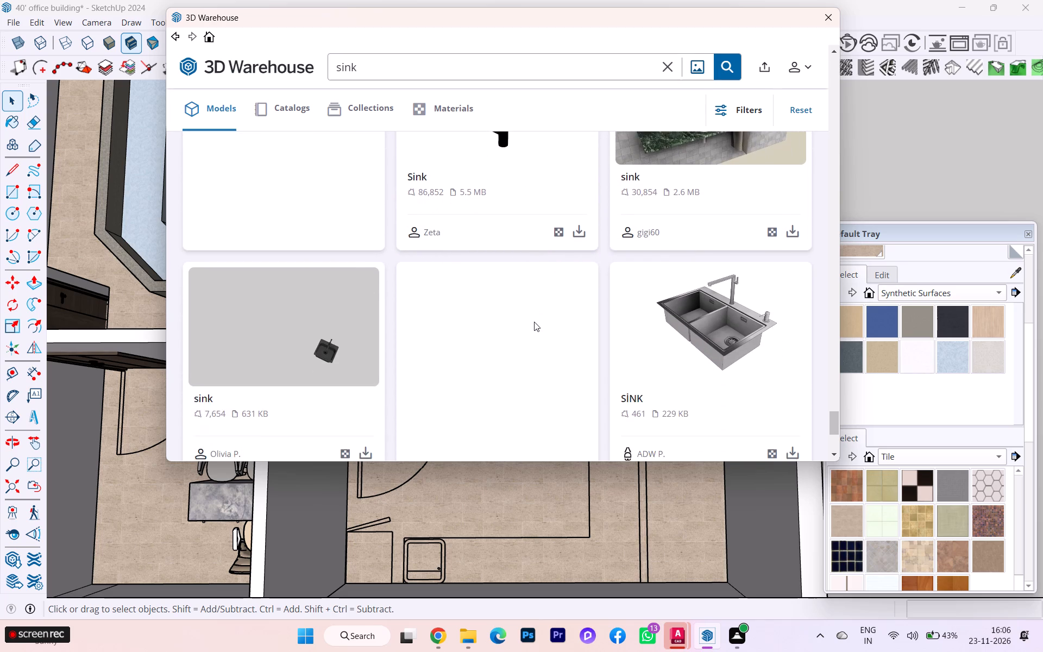
scroll(534, 322, "down", 4)
scroll(533, 324, "up", 1)
scroll(533, 324, "down", 2)
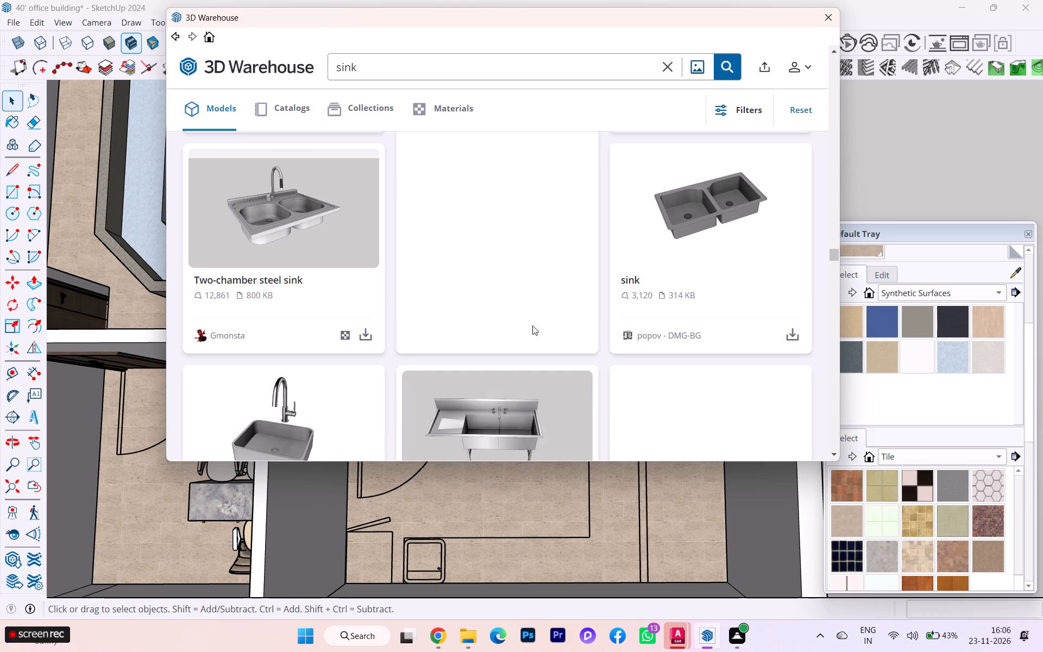
scroll(526, 331, "down", 4)
scroll(522, 336, "up", 1)
scroll(522, 336, "down", 1)
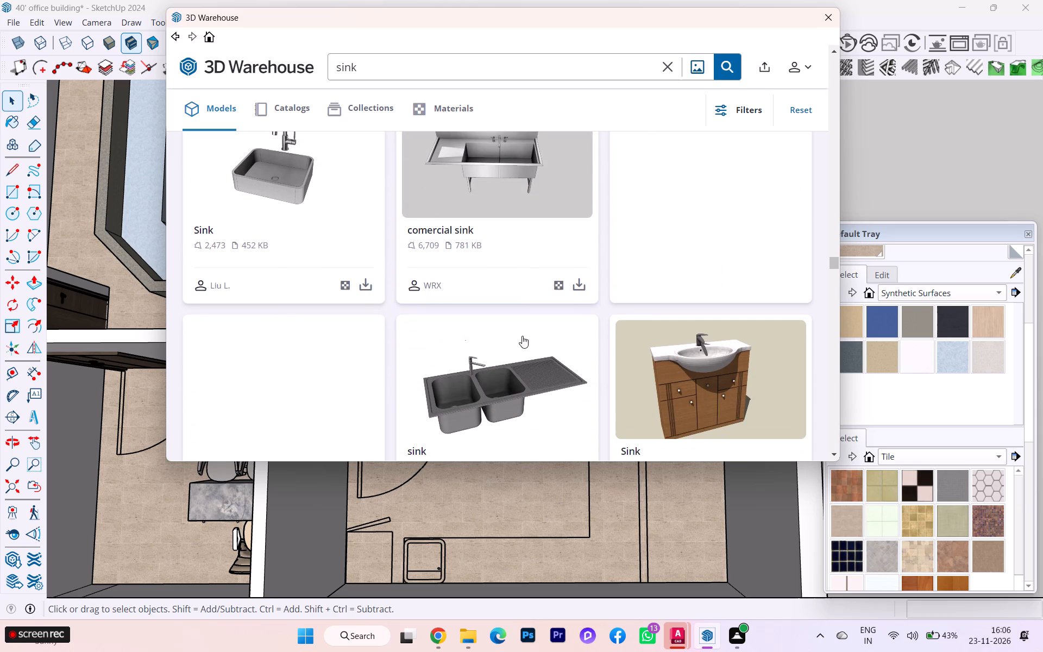
scroll(522, 336, "down", 1)
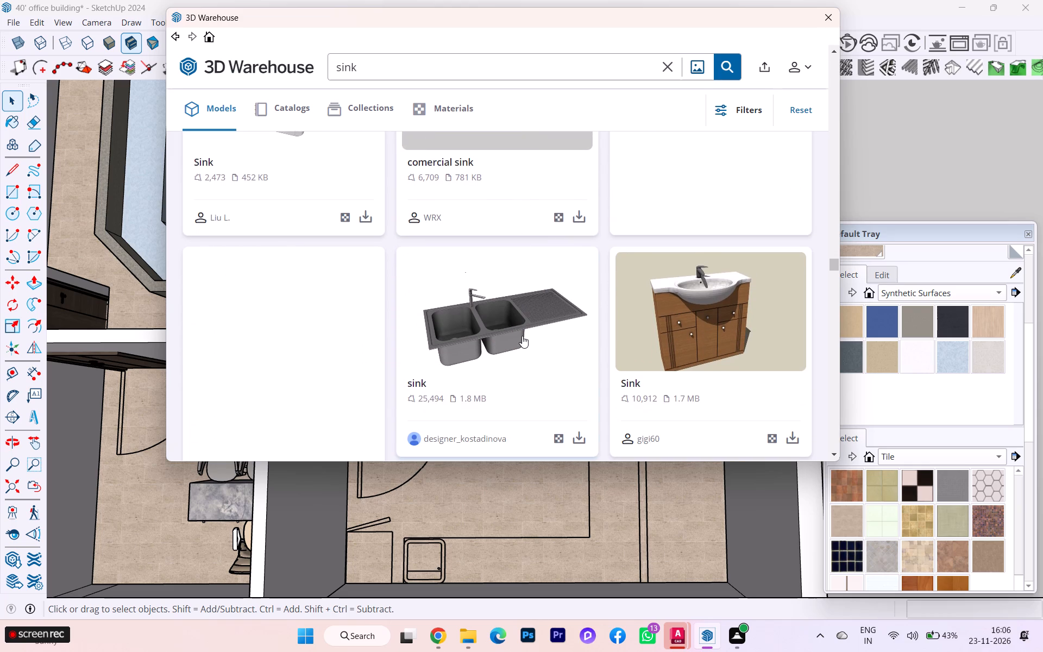
scroll(522, 336, "down", 4)
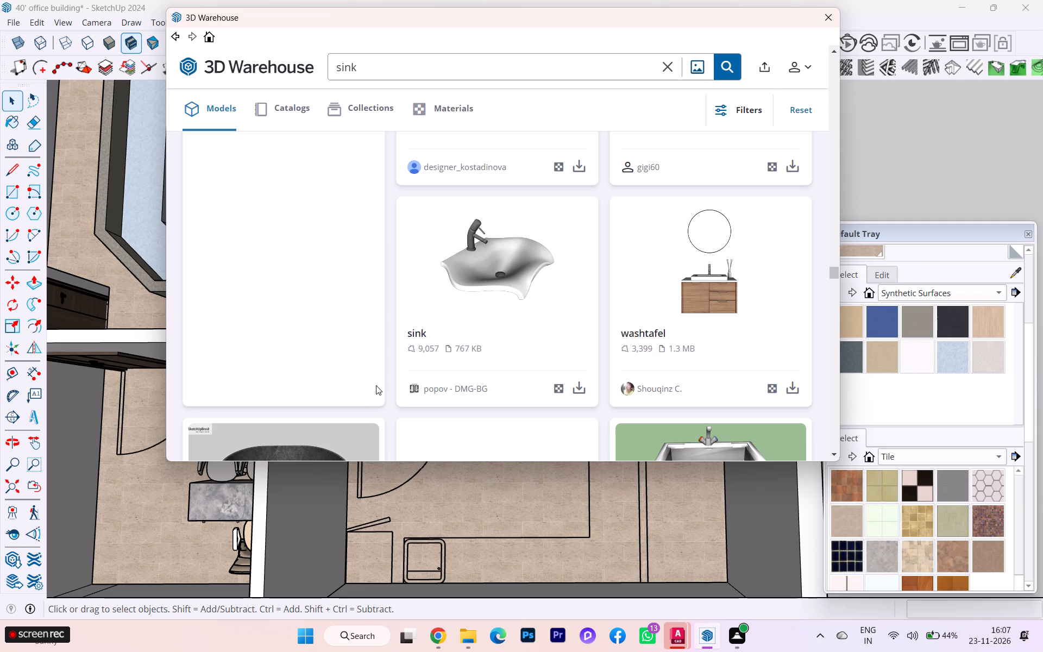
scroll(391, 407, "down", 2)
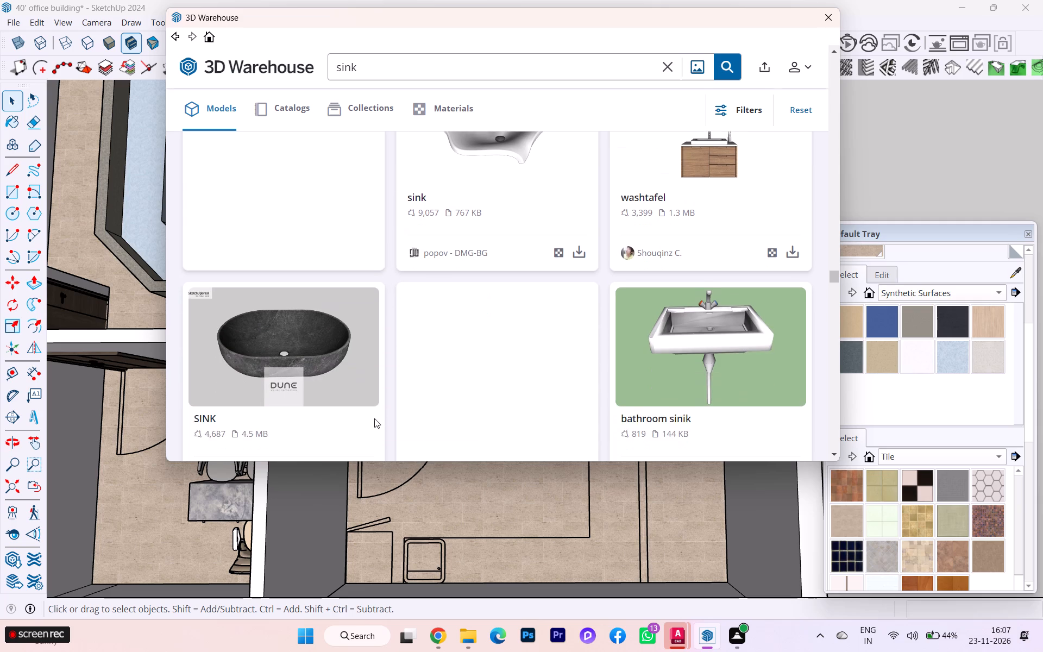
scroll(370, 424, "down", 1)
scroll(390, 358, "down", 2)
scroll(456, 380, "down", 1)
scroll(456, 380, "up", 6)
scroll(456, 381, "down", 2)
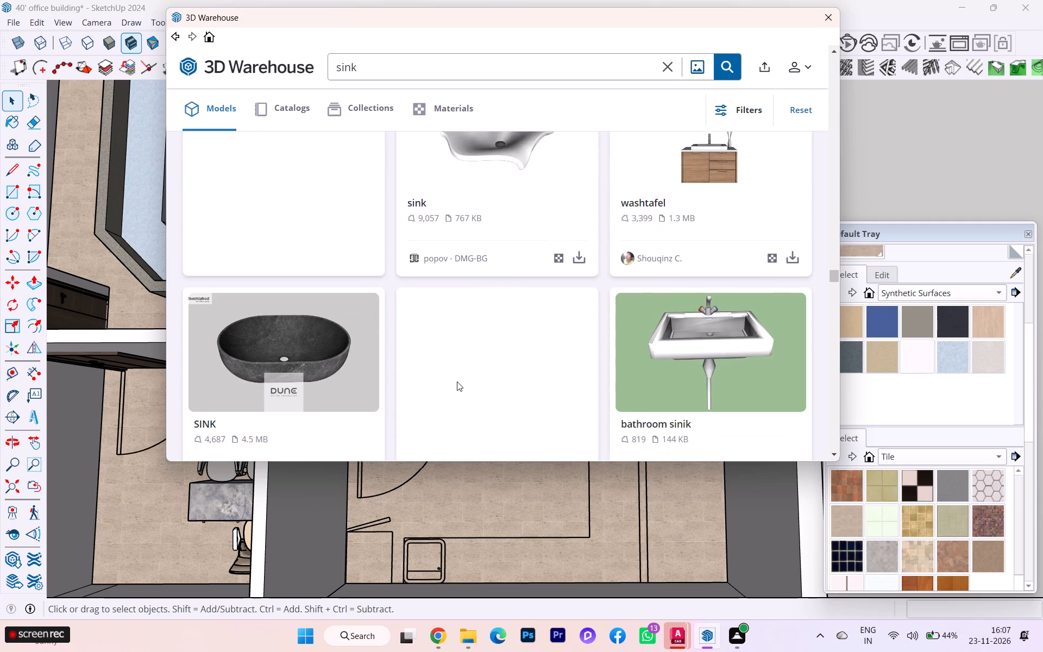
scroll(457, 381, "down", 4)
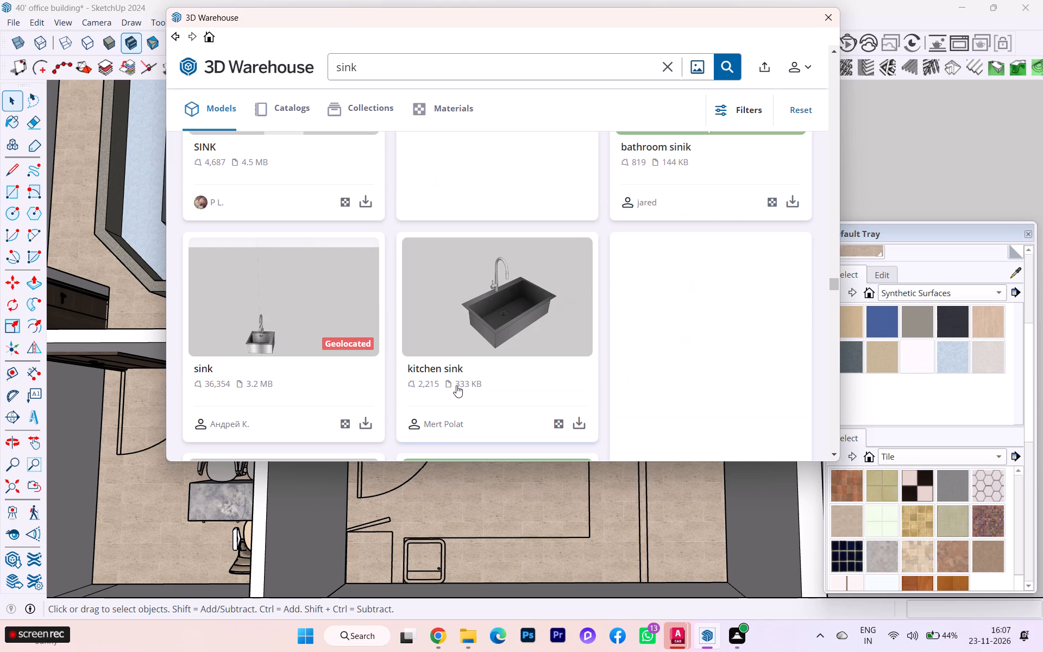
scroll(485, 412, "down", 4)
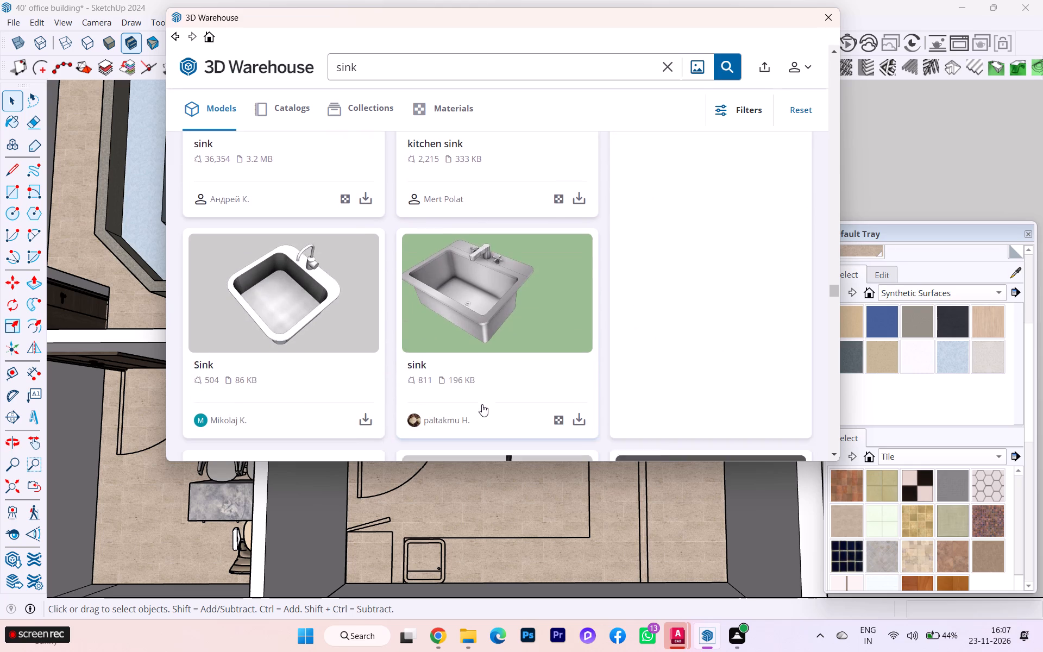
scroll(482, 404, "down", 3)
scroll(481, 399, "up", 2)
scroll(481, 399, "down", 1)
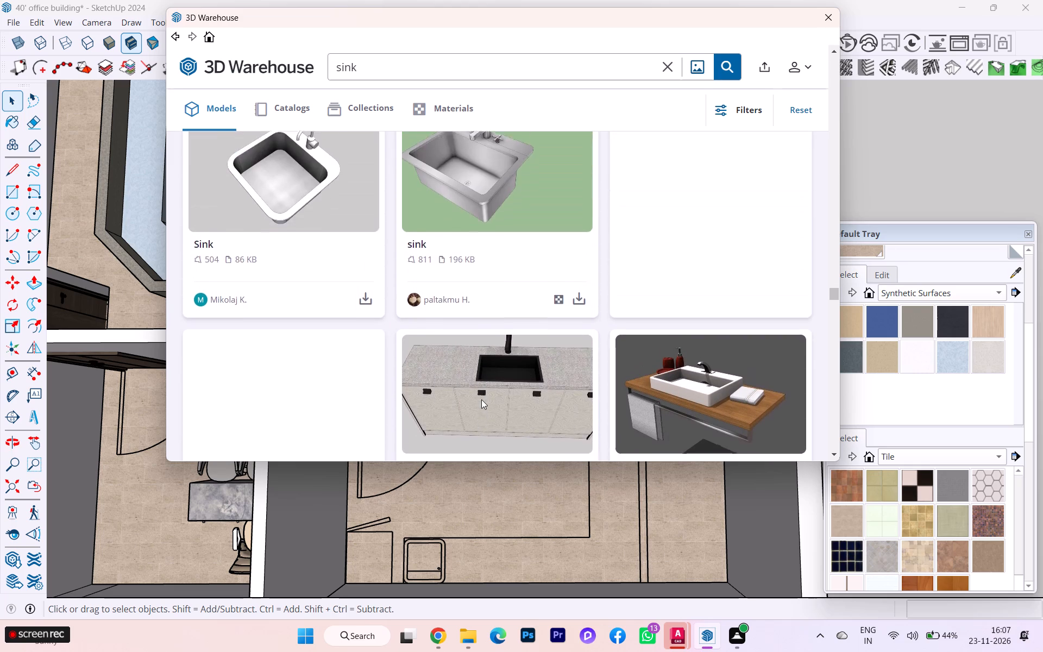
scroll(481, 399, "down", 2)
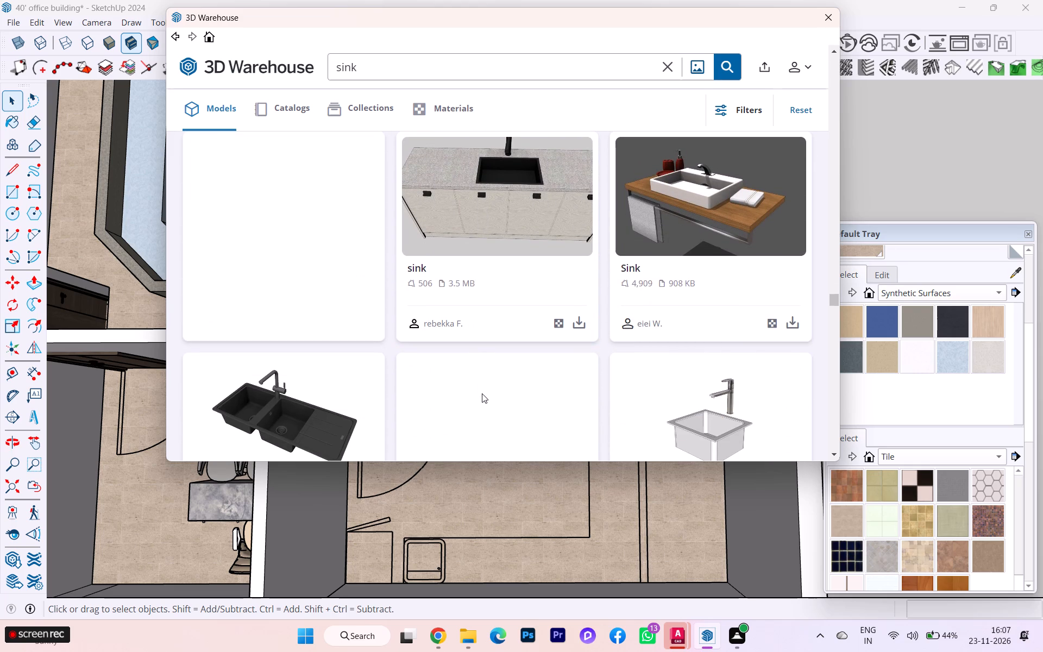
scroll(482, 393, "down", 4)
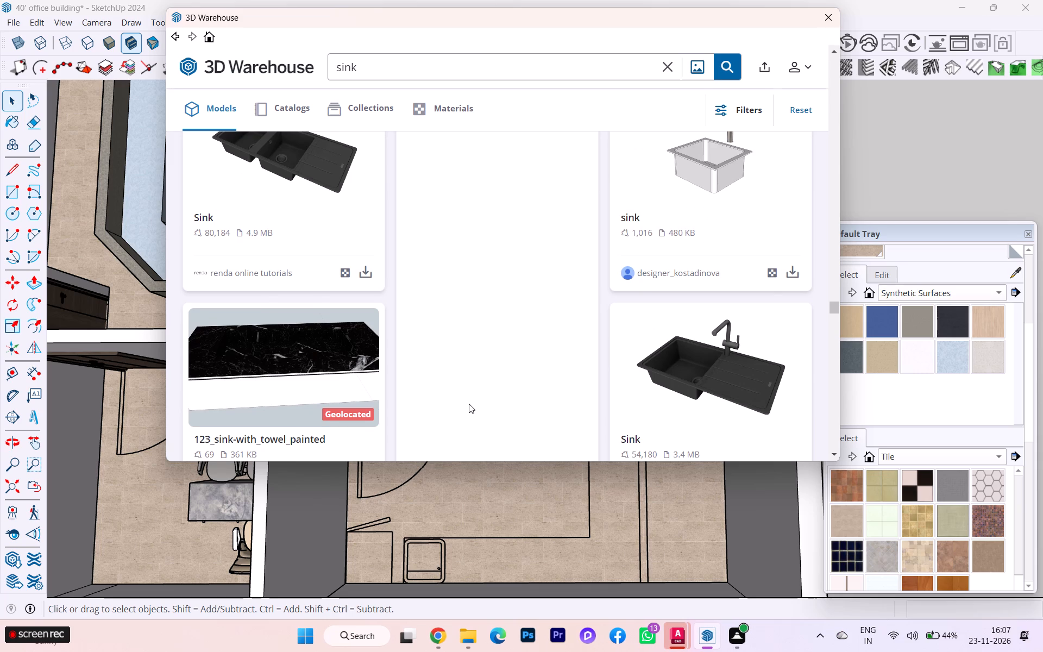
scroll(469, 404, "down", 4)
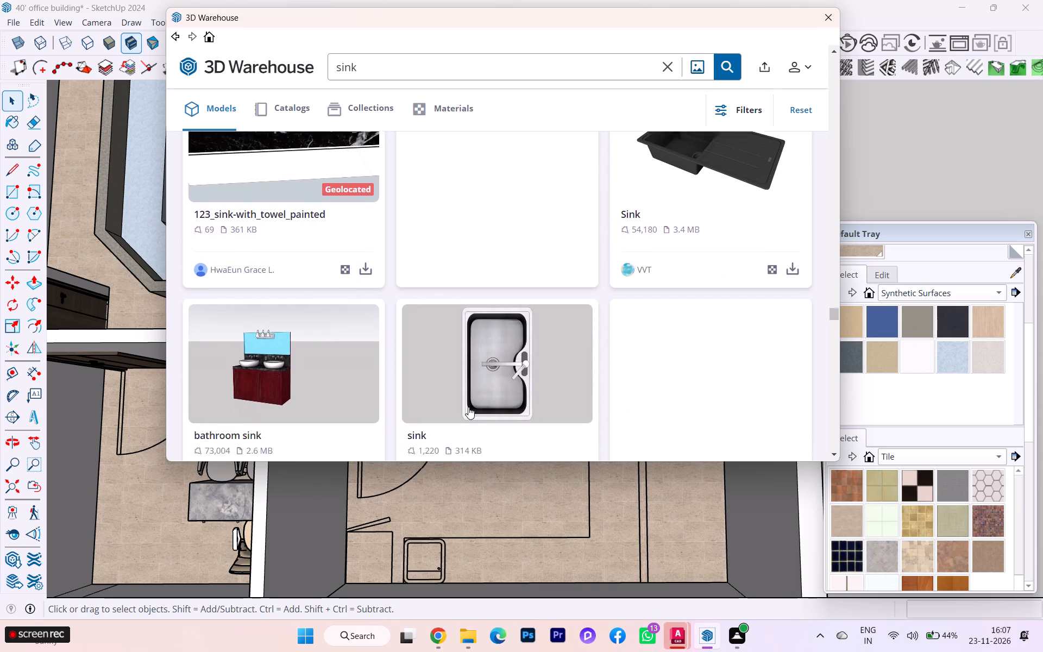
scroll(468, 407, "down", 2)
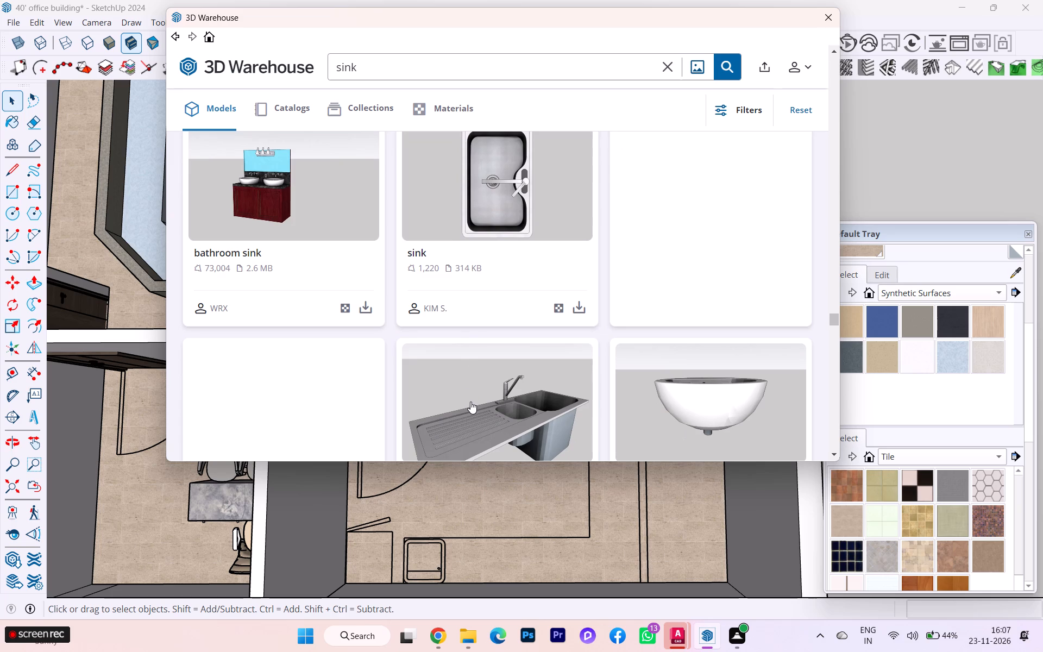
scroll(472, 404, "down", 5)
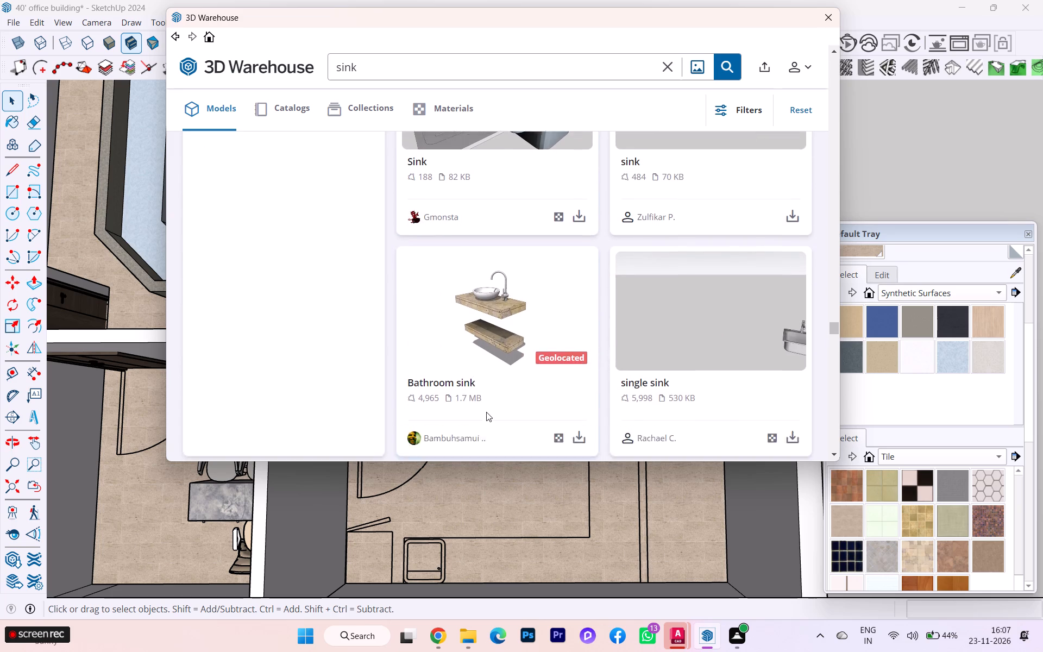
scroll(558, 349, "down", 2)
scroll(558, 349, "up", 2)
scroll(558, 349, "down", 1)
scroll(558, 349, "up", 2)
scroll(539, 321, "down", 1)
scroll(539, 320, "up", 3)
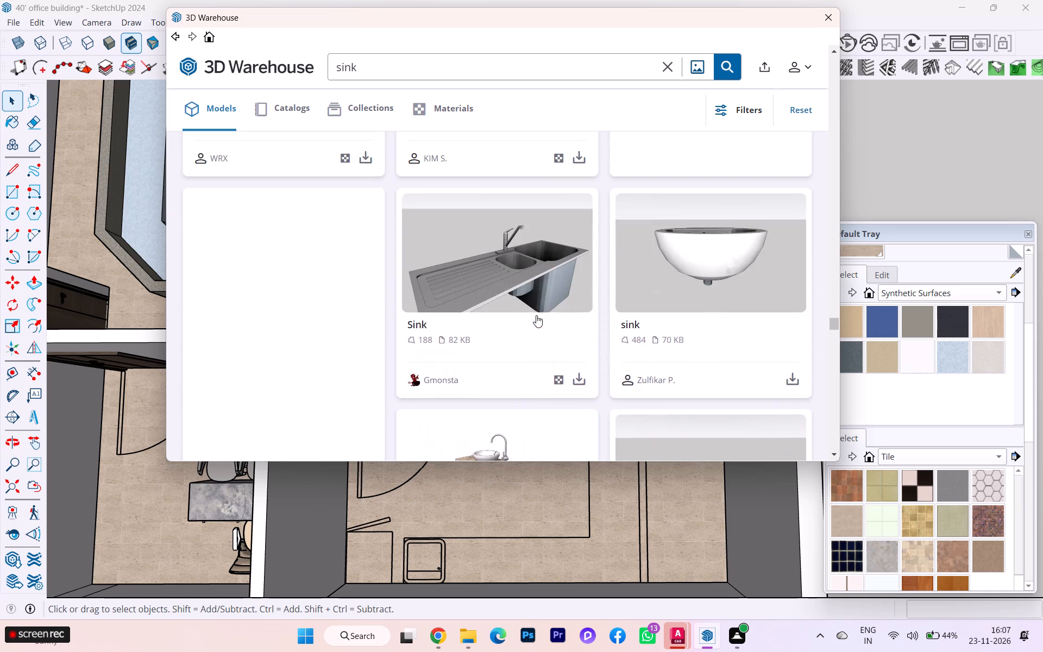
scroll(536, 315, "down", 2)
scroll(536, 315, "up", 2)
scroll(536, 315, "down", 3)
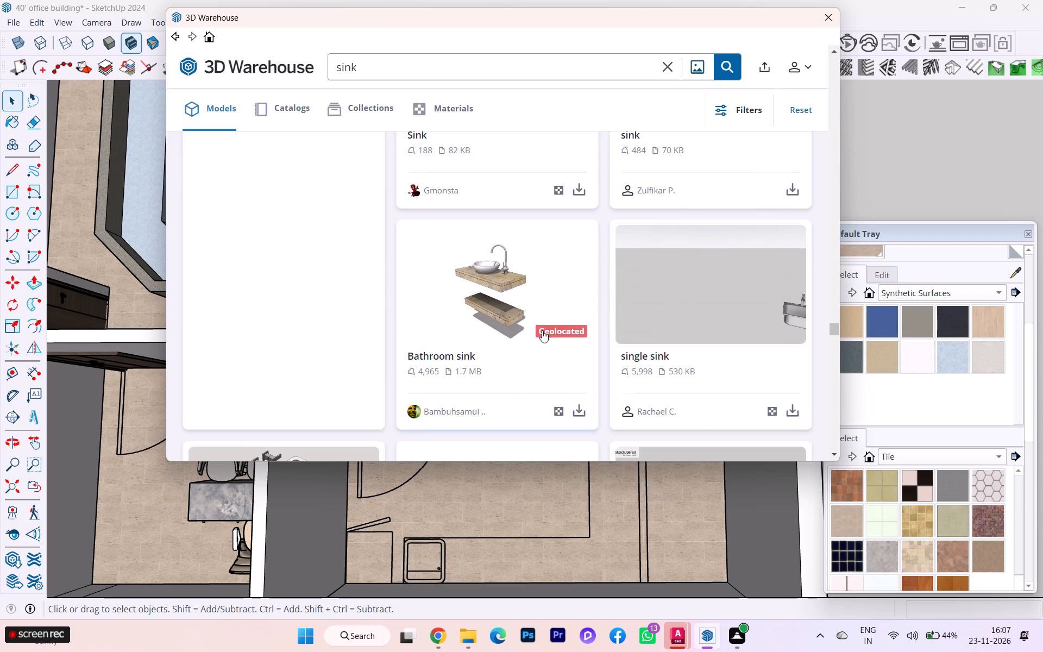
scroll(542, 330, "down", 6)
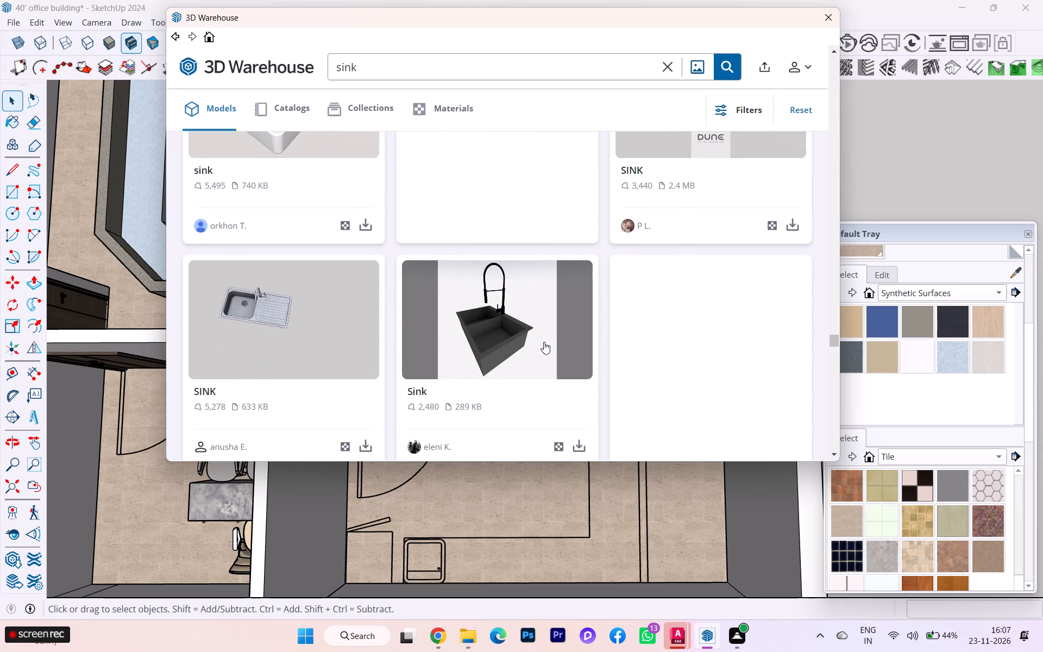
scroll(544, 342, "down", 2)
scroll(504, 309, "down", 2)
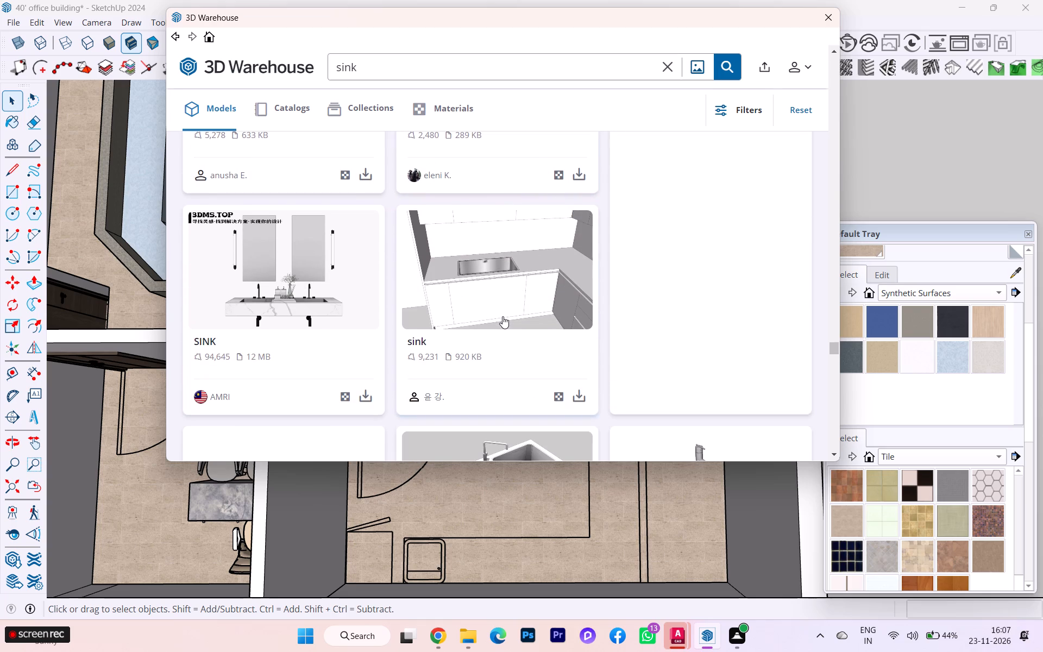
scroll(504, 321, "down", 2)
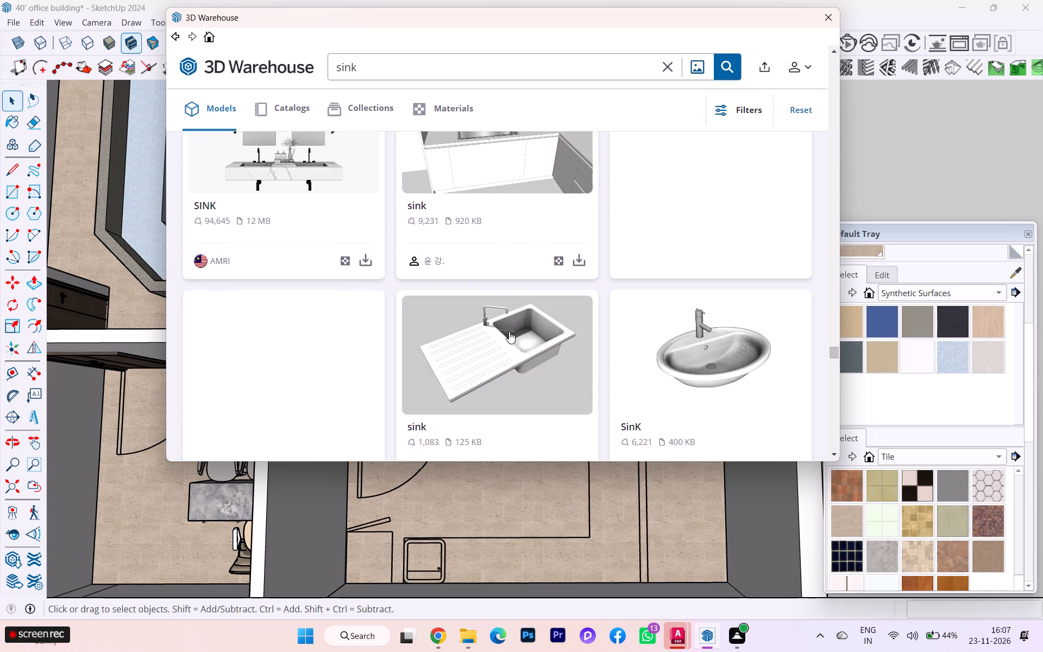
scroll(512, 335, "down", 13)
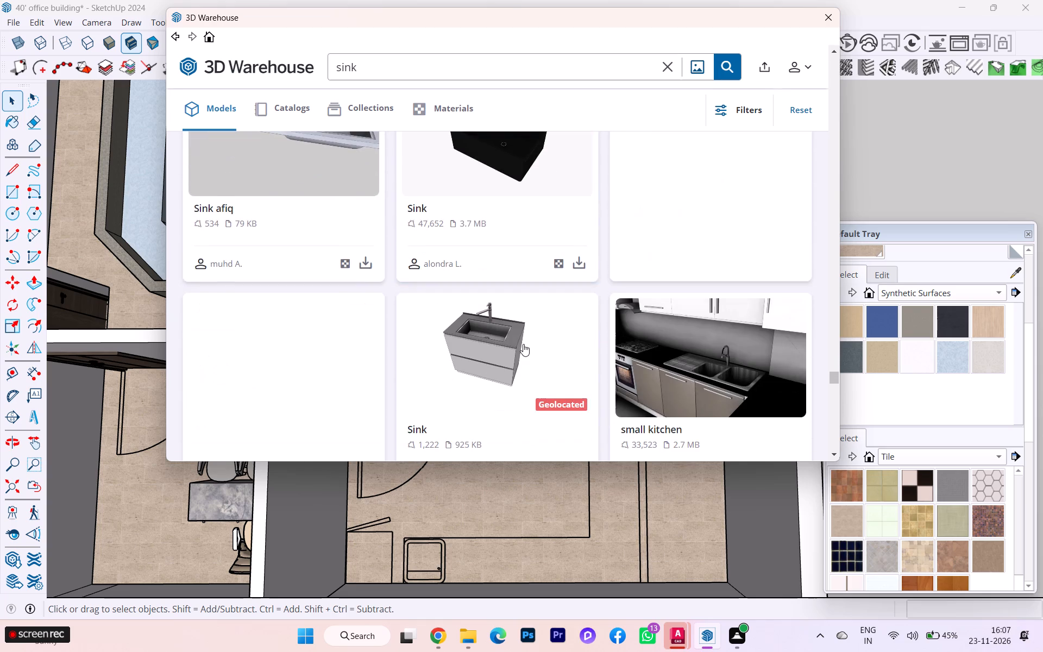
scroll(523, 344, "down", 6)
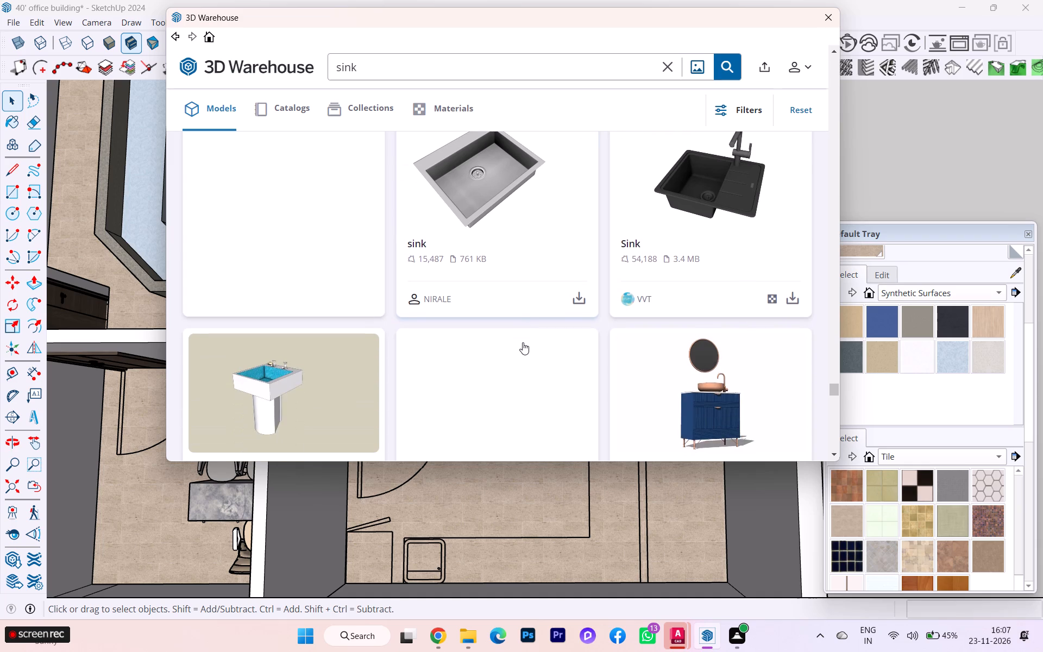
scroll(523, 342, "down", 2)
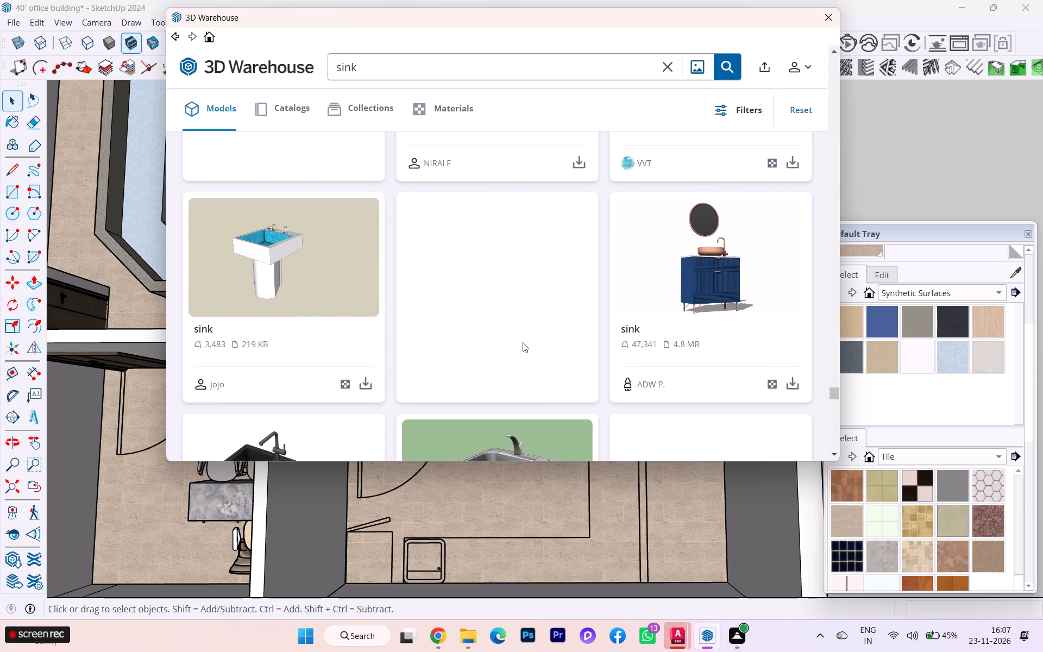
scroll(519, 348, "down", 3)
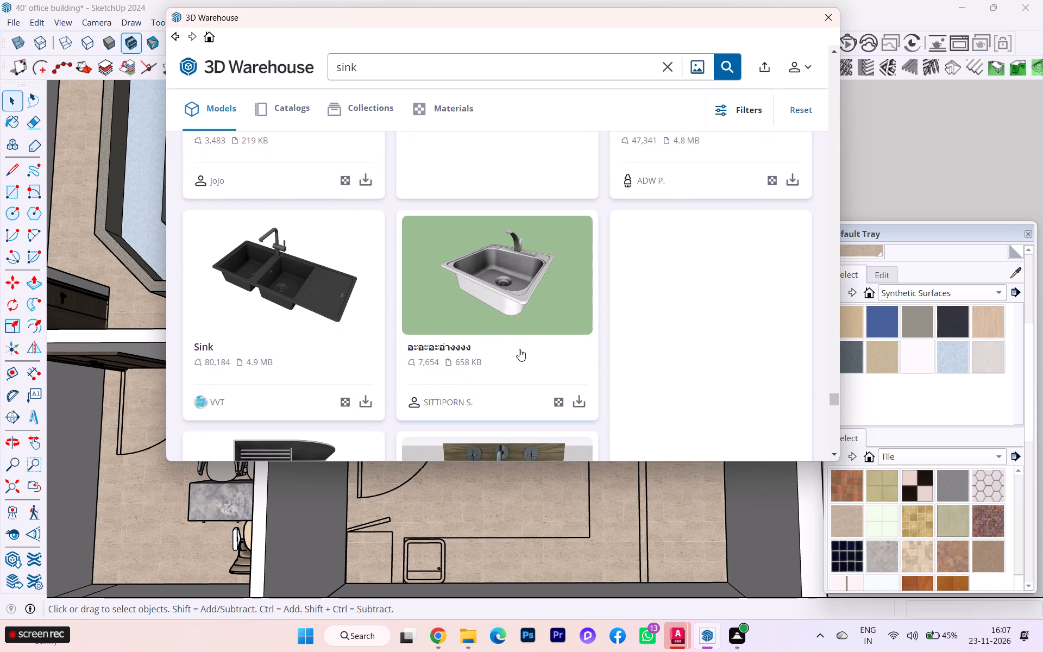
scroll(519, 349, "down", 5)
scroll(517, 354, "up", 3)
scroll(517, 354, "down", 1)
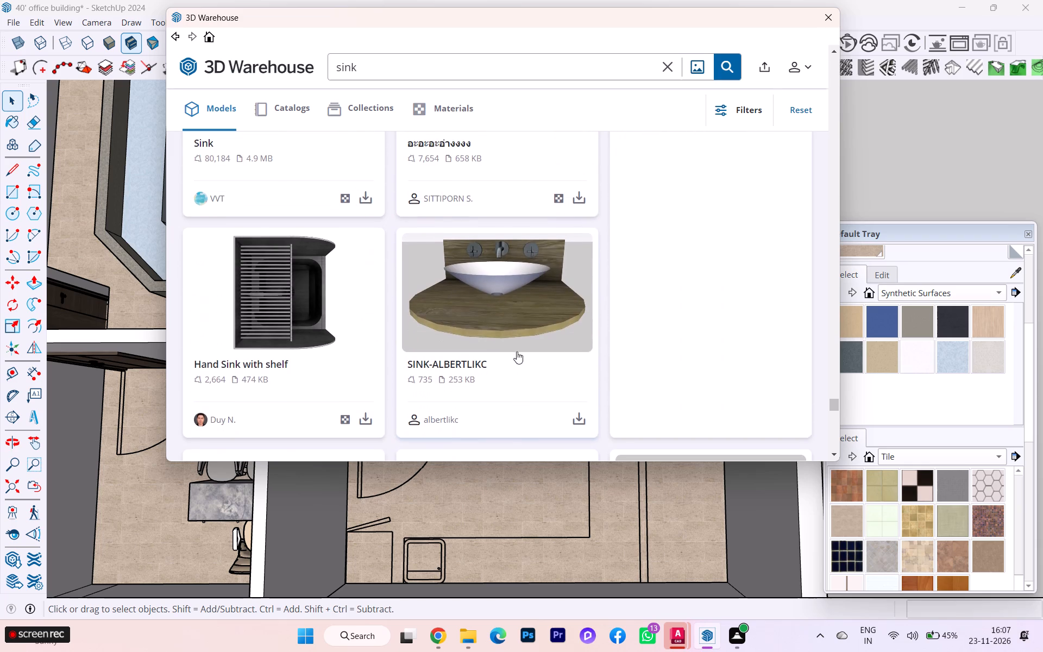
scroll(517, 355, "down", 7)
scroll(513, 358, "up", 1)
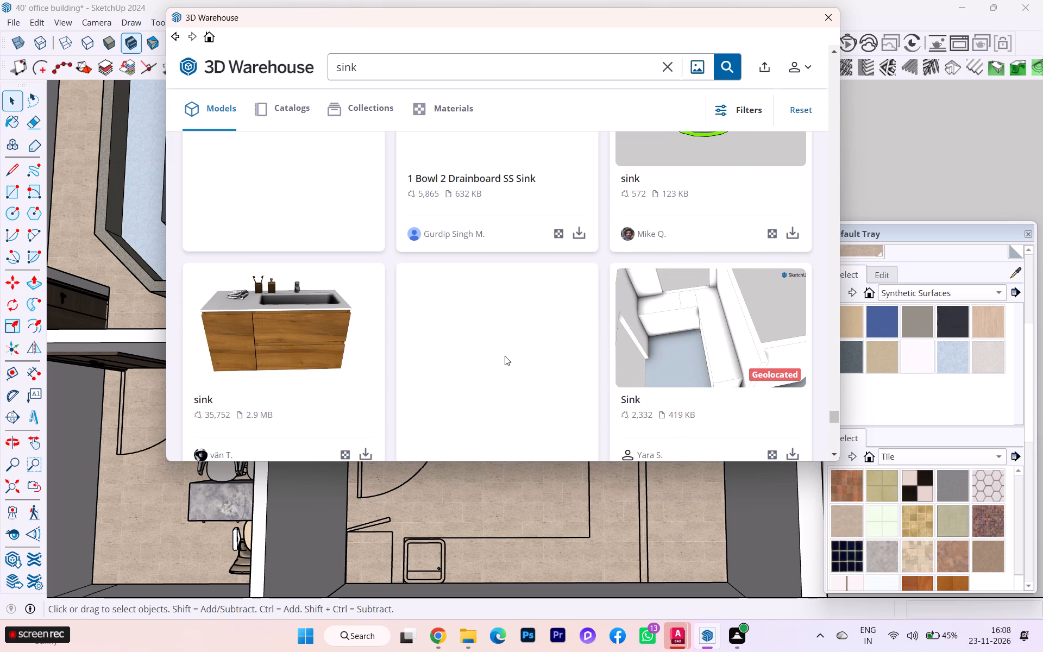
scroll(568, 367, "down", 6)
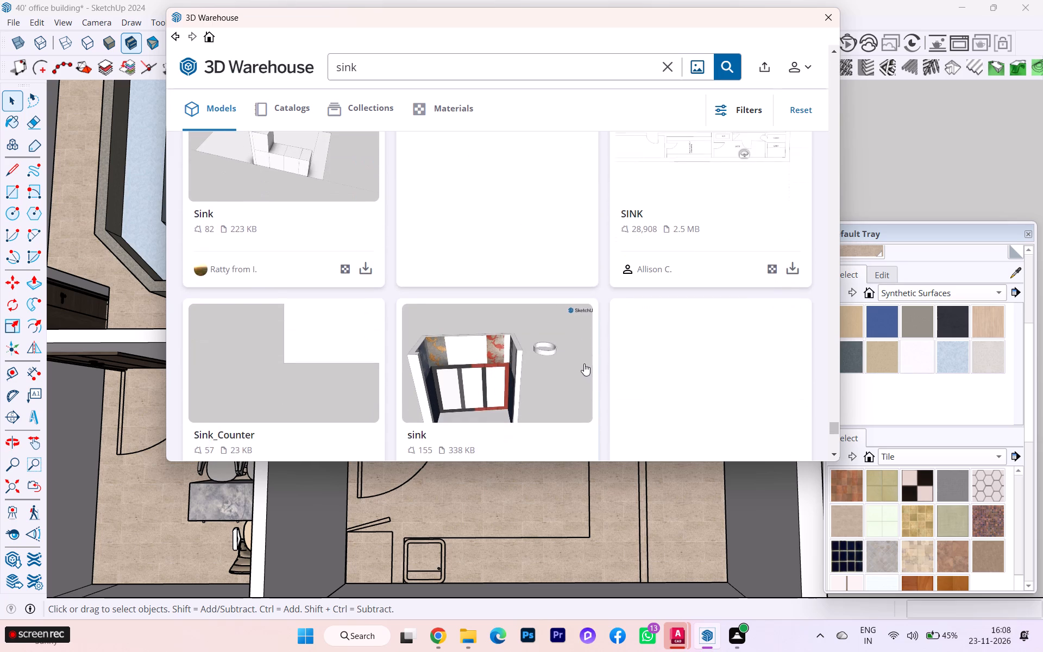
scroll(584, 363, "down", 6)
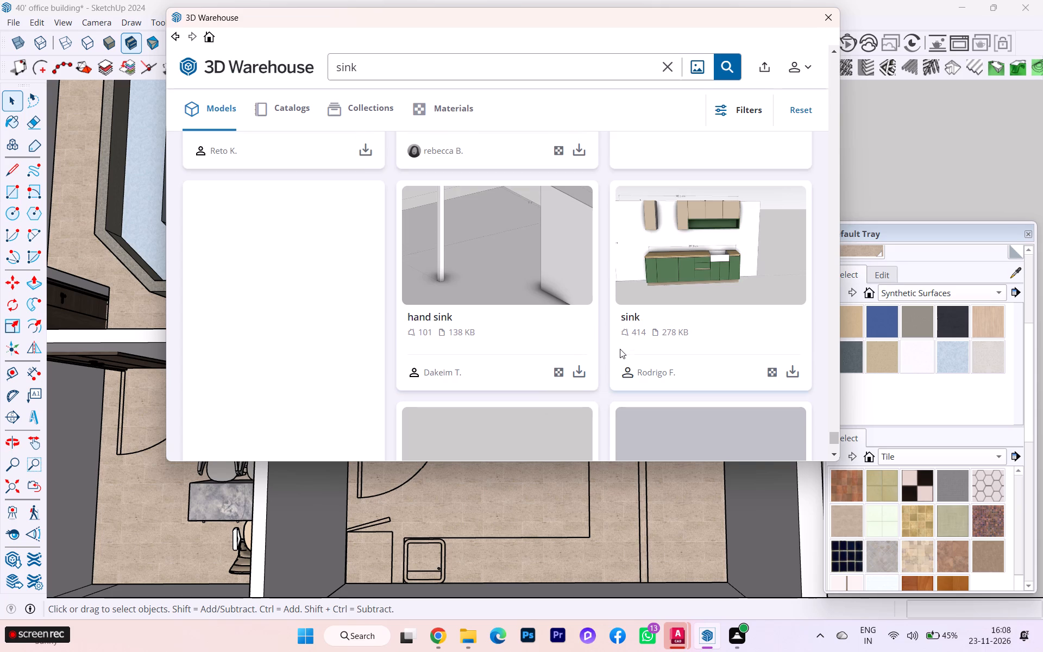
scroll(620, 349, "down", 4)
scroll(633, 323, "up", 4)
scroll(621, 223, "up", 3)
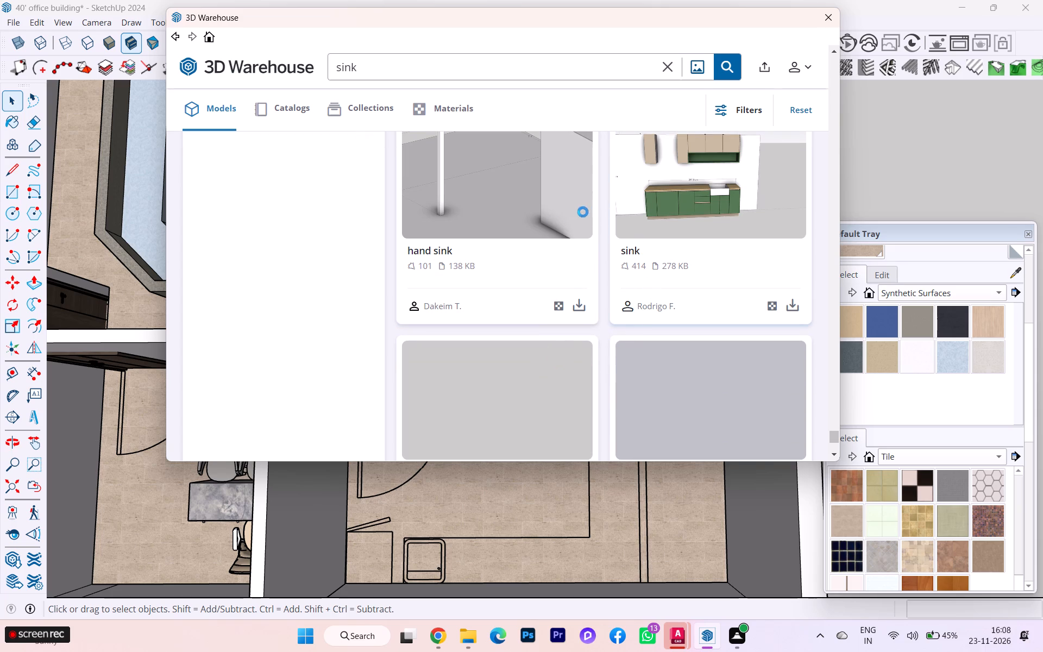
scroll(511, 251, "up", 3)
scroll(554, 275, "up", 2)
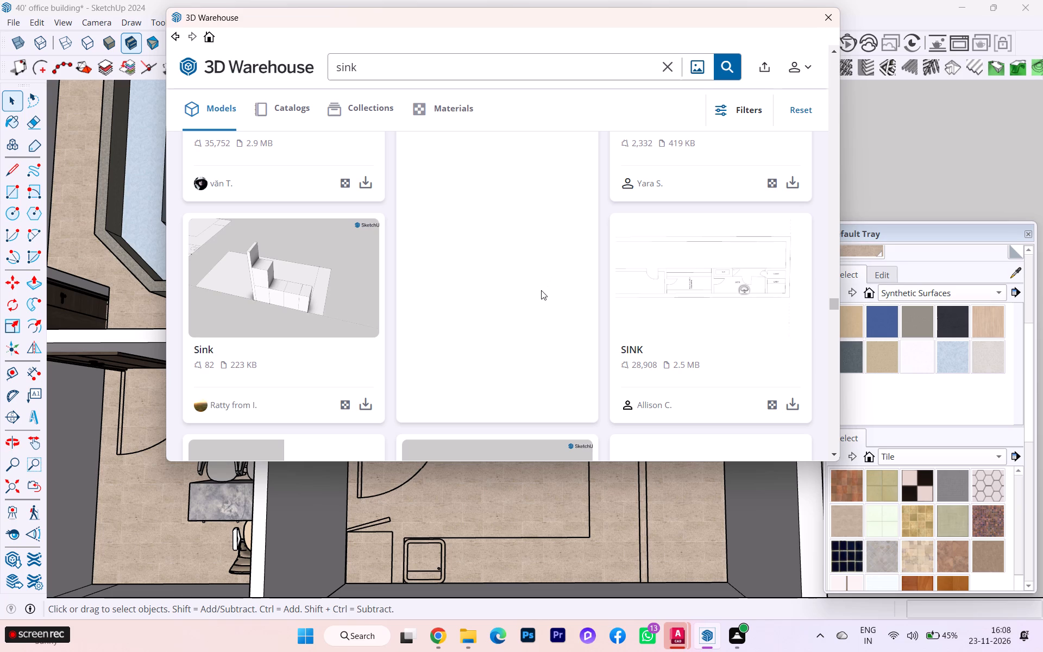
Look further down the 3D Warehouse sink results, comparing hand sinks, drainboard sinks and sink cabinets.
scroll(531, 290, "up", 4)
scroll(531, 290, "down", 1)
scroll(527, 303, "up", 2)
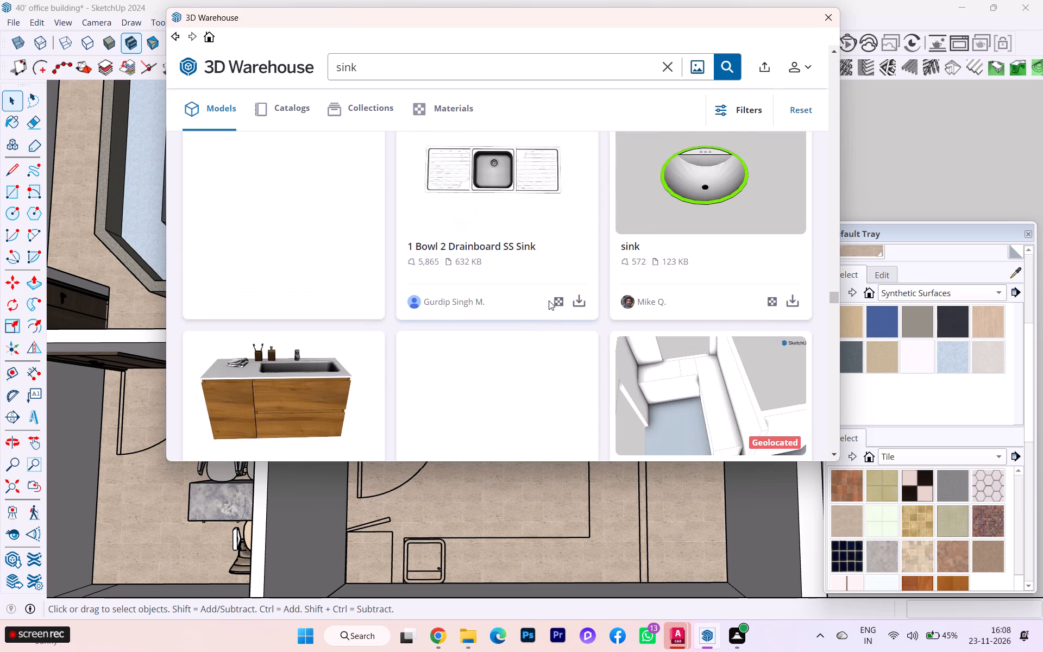
scroll(551, 306, "down", 1)
scroll(556, 309, "up", 9)
scroll(571, 279, "down", 3)
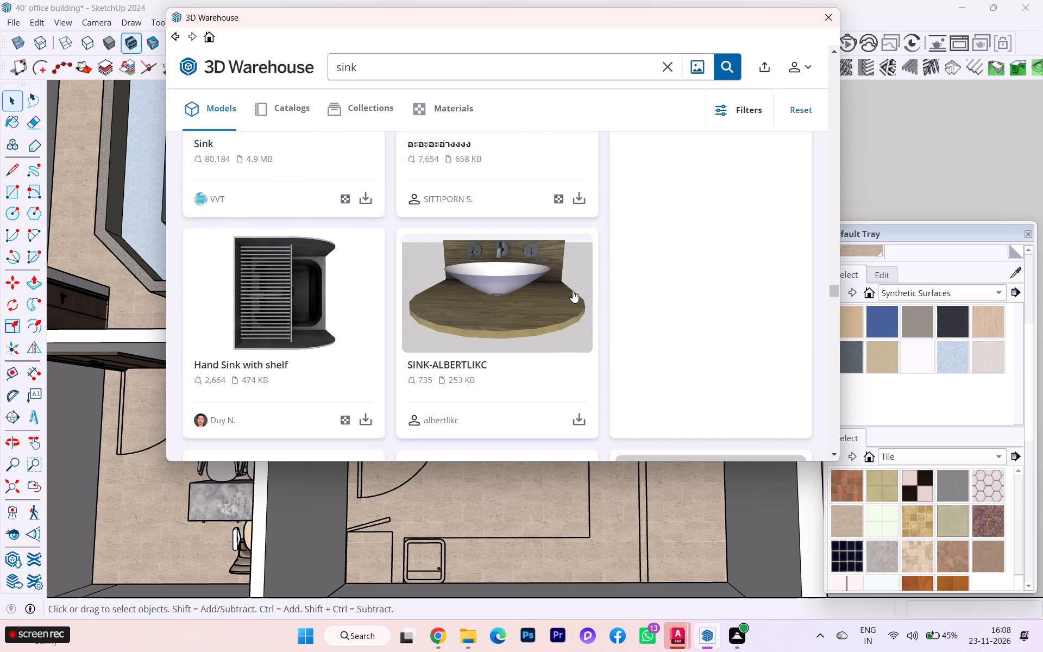
scroll(573, 293, "down", 2)
scroll(573, 294, "up", 1)
scroll(573, 291, "down", 4)
scroll(569, 298, "up", 3)
scroll(569, 298, "down", 5)
scroll(570, 340, "up", 1)
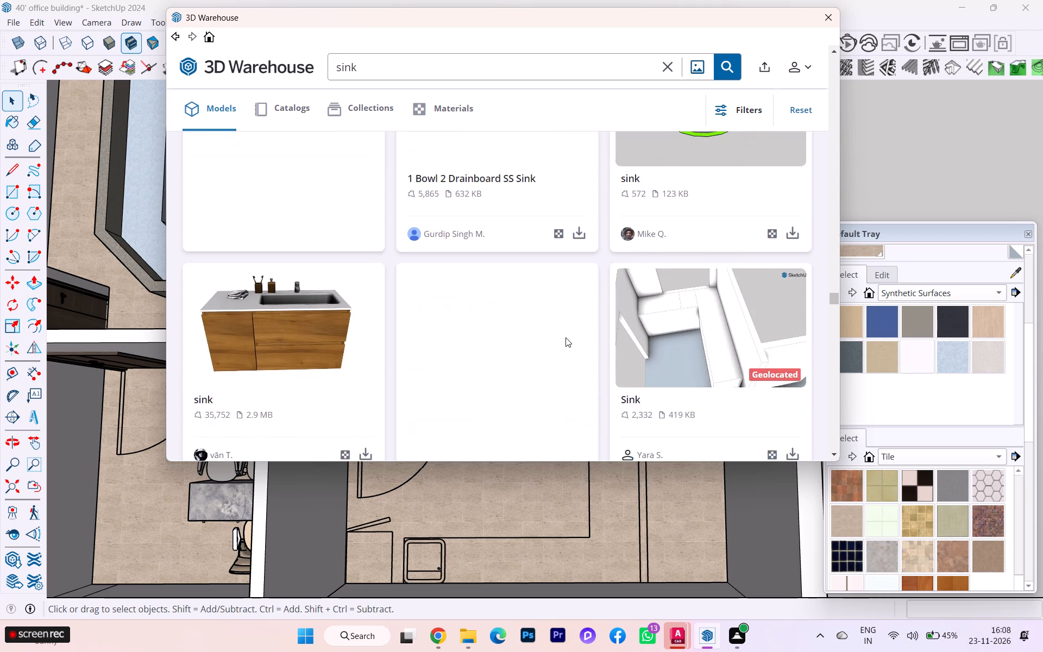
scroll(564, 337, "down", 3)
scroll(563, 363, "up", 1)
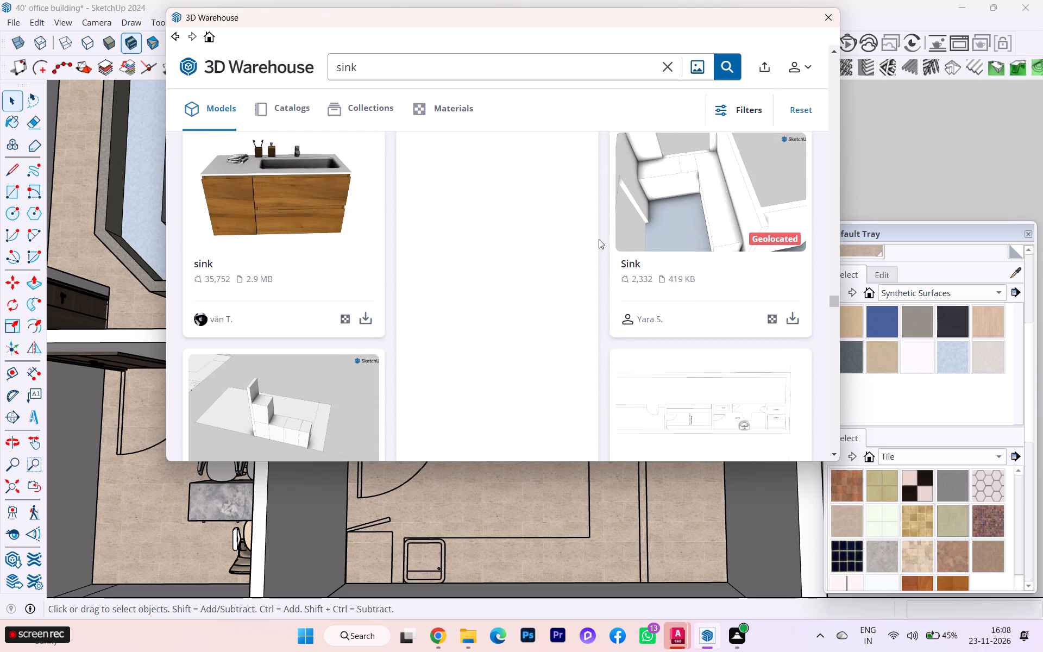
scroll(688, 231, "up", 3)
scroll(683, 234, "down", 2)
scroll(529, 300, "down", 3)
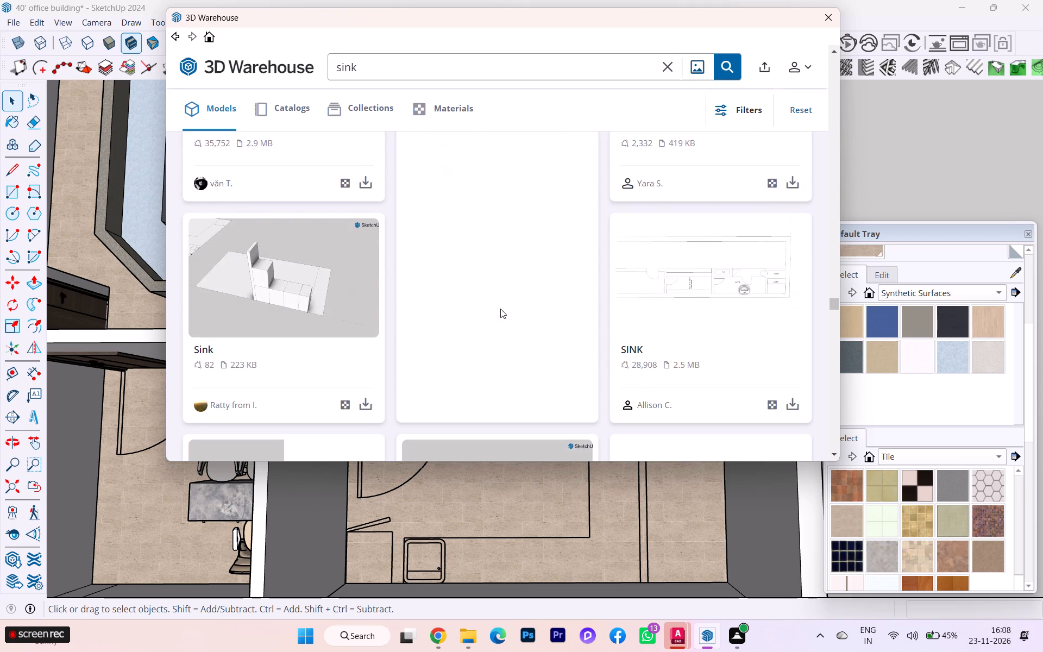
scroll(492, 317, "down", 2)
scroll(491, 318, "up", 1)
scroll(490, 318, "down", 12)
scroll(524, 335, "up", 5)
scroll(525, 334, "down", 1)
scroll(525, 334, "up", 2)
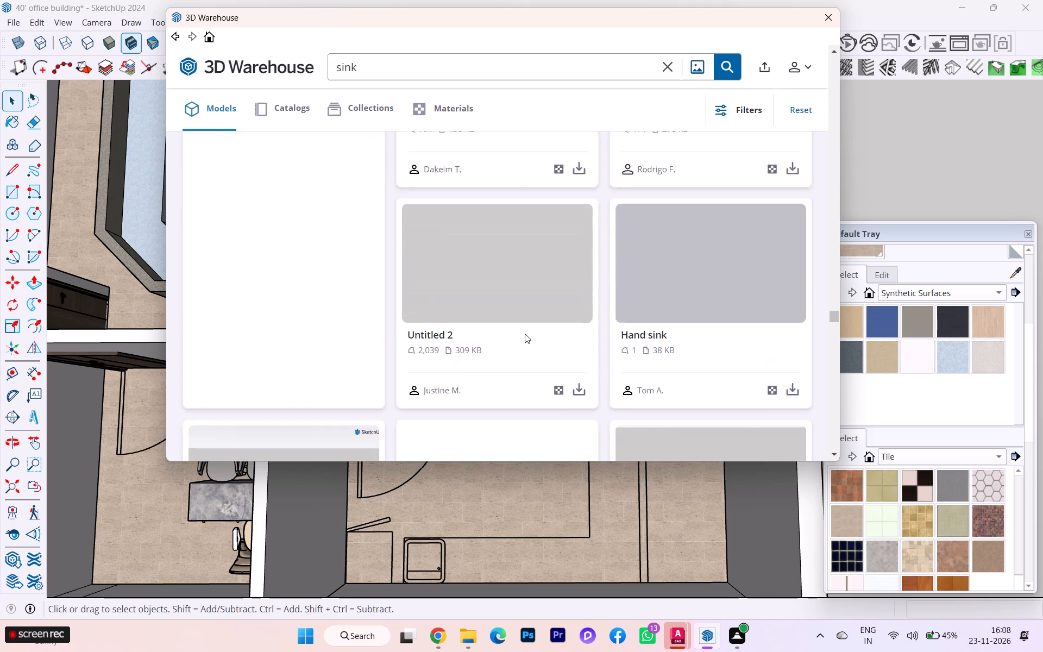
scroll(525, 334, "up", 5)
scroll(617, 219, "down", 1)
scroll(621, 221, "up", 7)
Go back to earlier 3D Warehouse sink results and re-examine the black drainboard and single-bowl sinks with faucets.
left_click_drag(832, 292, 824, 249)
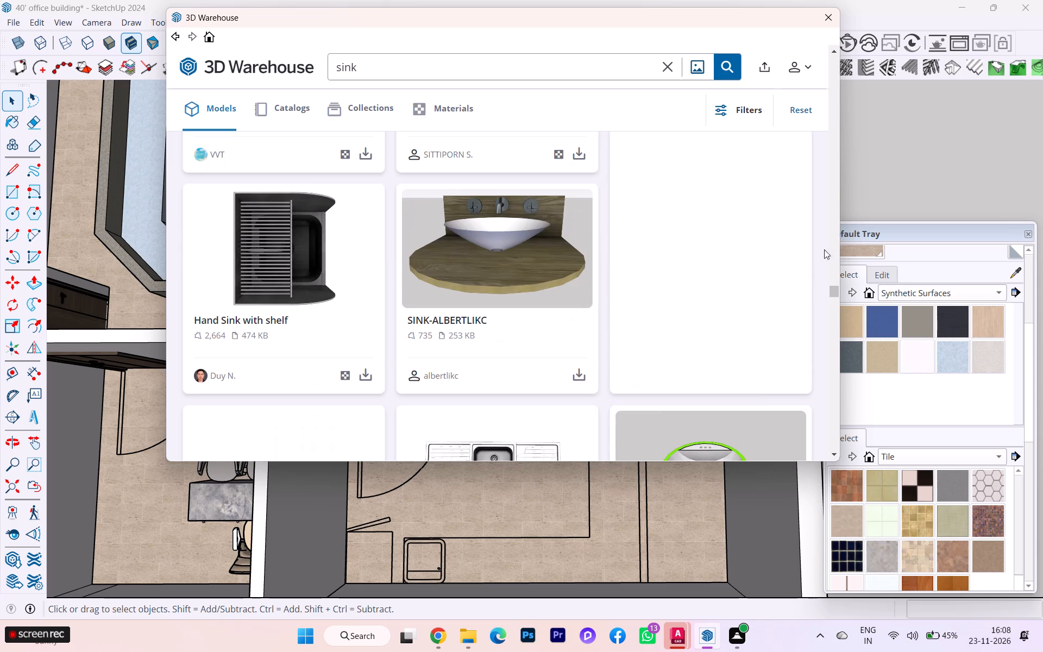
left_click_drag(824, 249, 809, 164)
left_click_drag(834, 289, 816, 233)
scroll(590, 268, "up", 6)
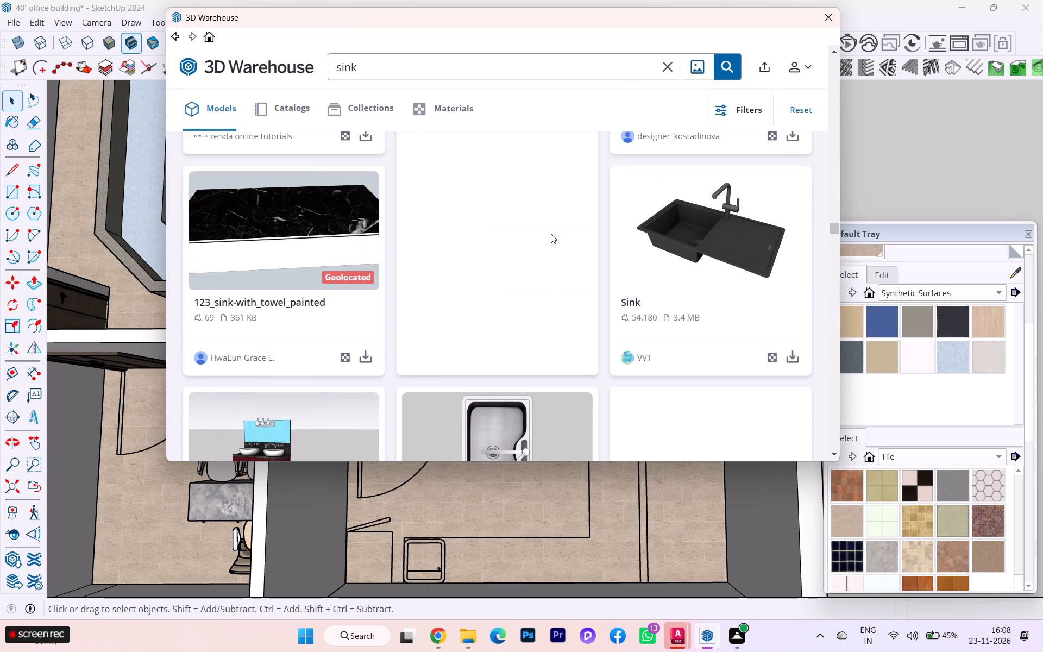
scroll(551, 237, "up", 1)
scroll(551, 238, "down", 3)
scroll(551, 239, "up", 1)
scroll(550, 239, "down", 2)
scroll(551, 245, "up", 1)
scroll(551, 245, "down", 1)
scroll(551, 245, "up", 4)
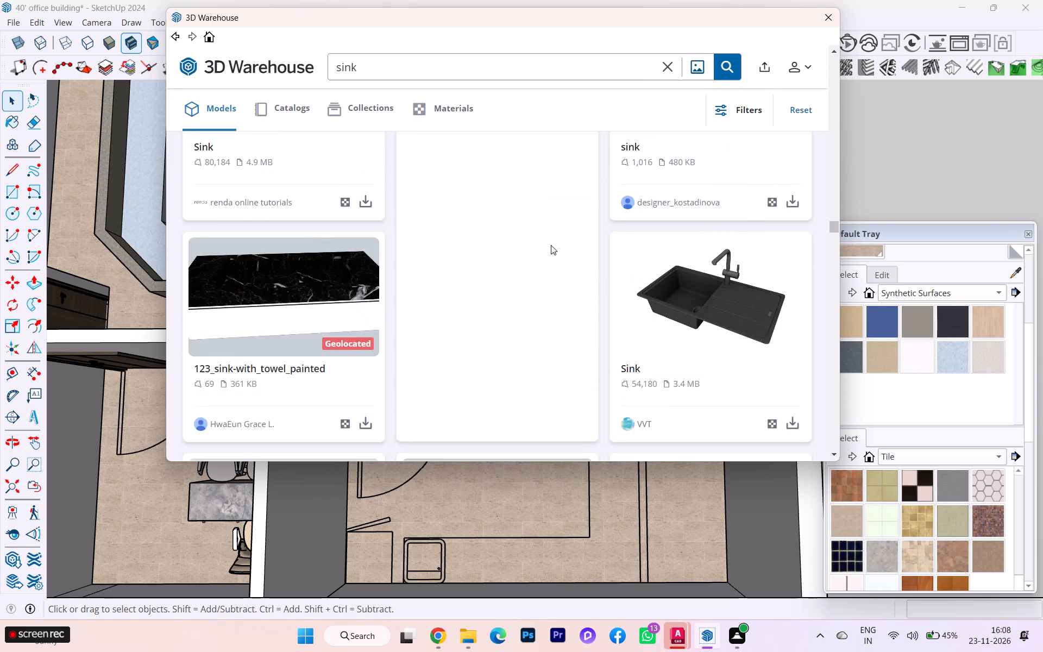
scroll(551, 245, "up", 5)
scroll(551, 242, "down", 2)
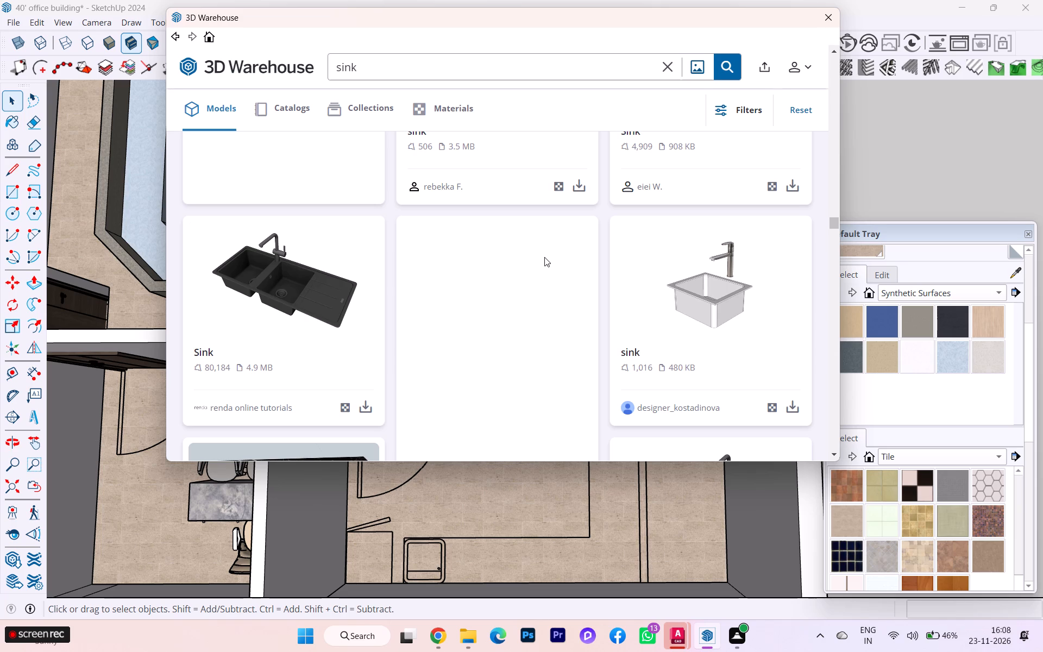
scroll(552, 264, "down", 1)
scroll(552, 264, "up", 1)
scroll(552, 268, "down", 2)
scroll(556, 271, "up", 3)
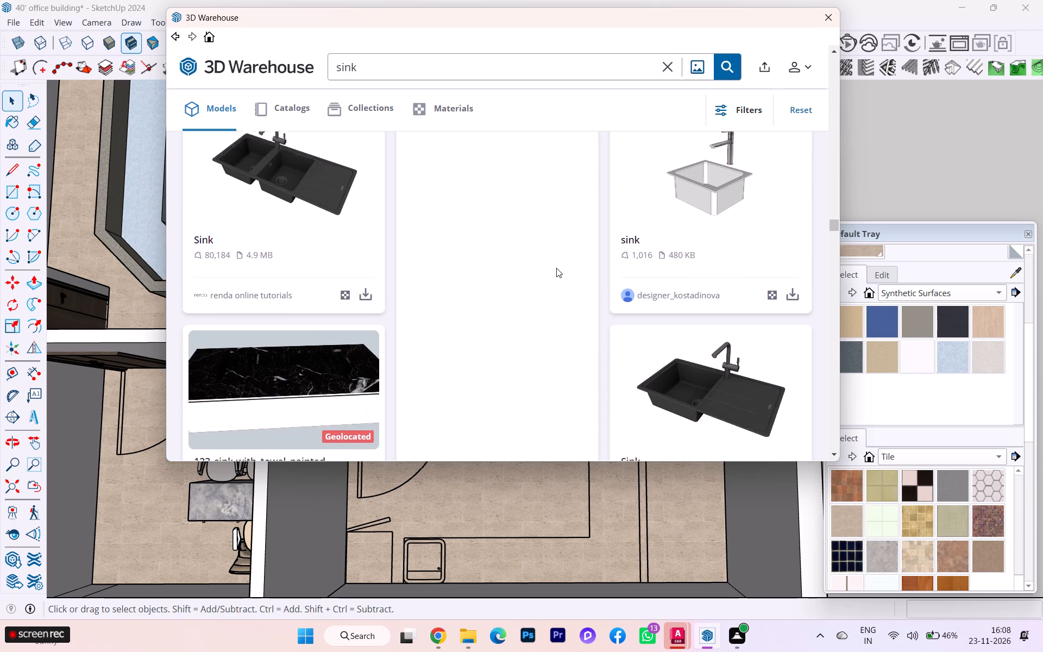
scroll(552, 250, "up", 7)
scroll(551, 250, "down", 1)
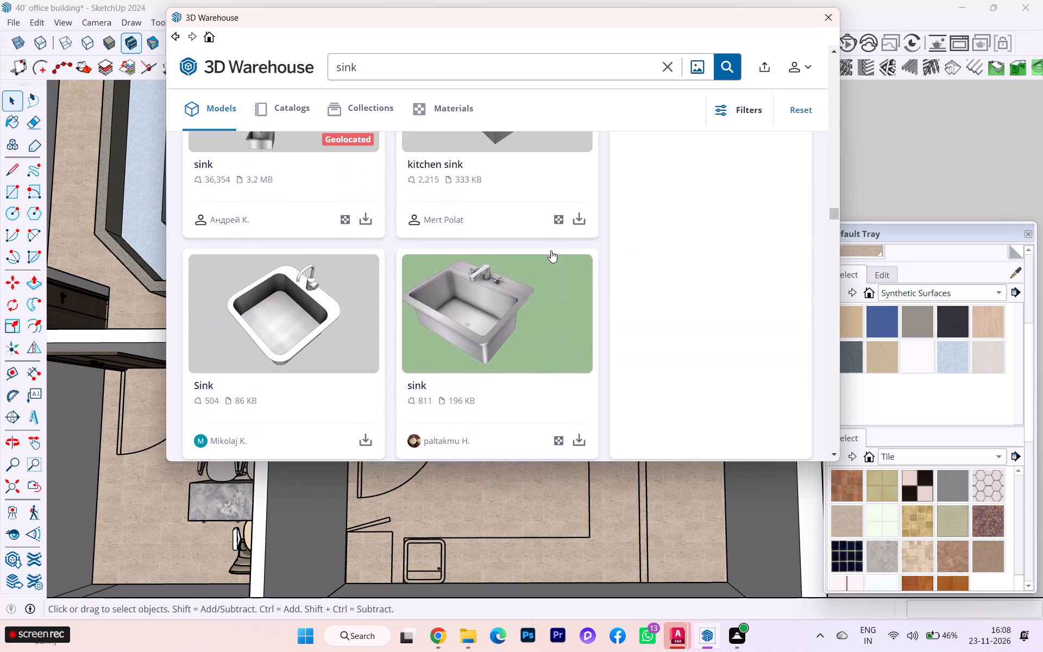
Review the earlier steel, double-bowl and washbasin models in the 3D Warehouse sink results for one to import.
scroll(551, 257, "up", 5)
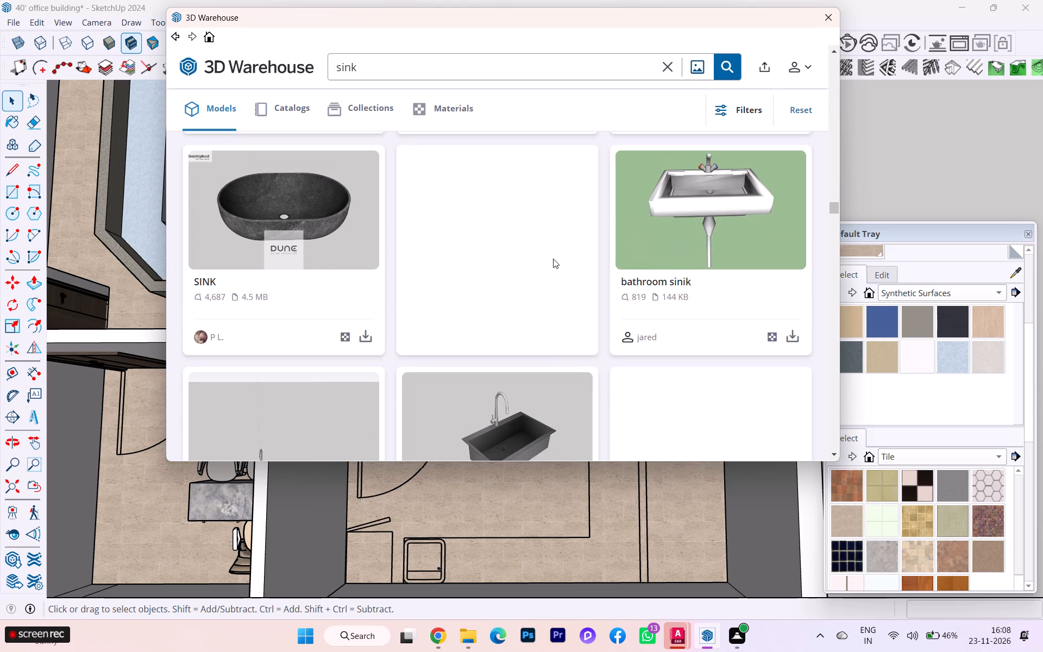
scroll(553, 258, "up", 6)
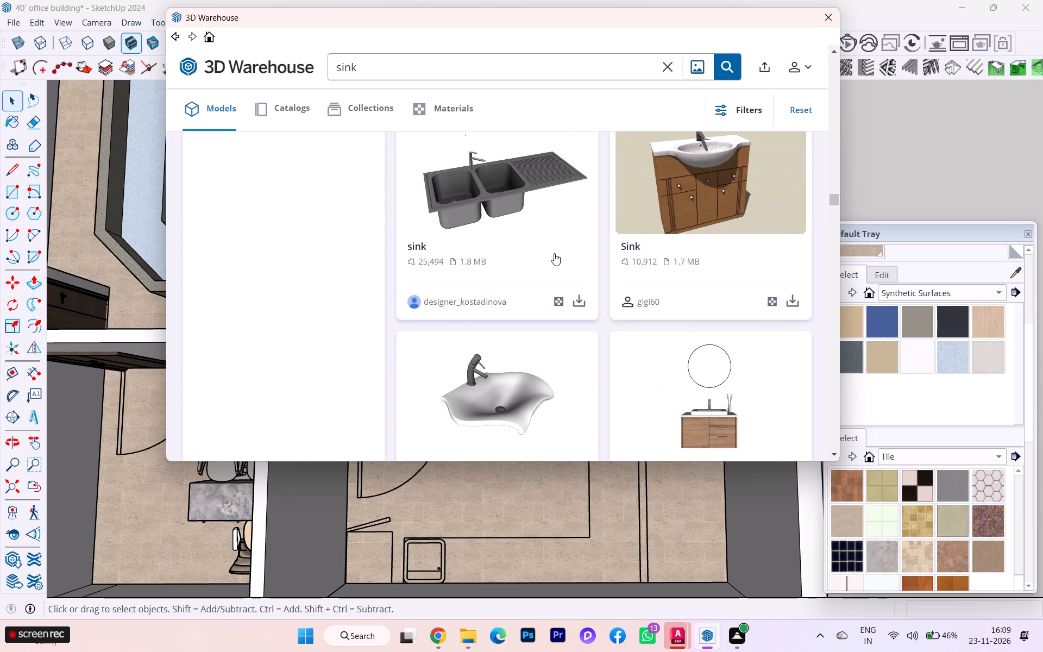
scroll(554, 253, "up", 5)
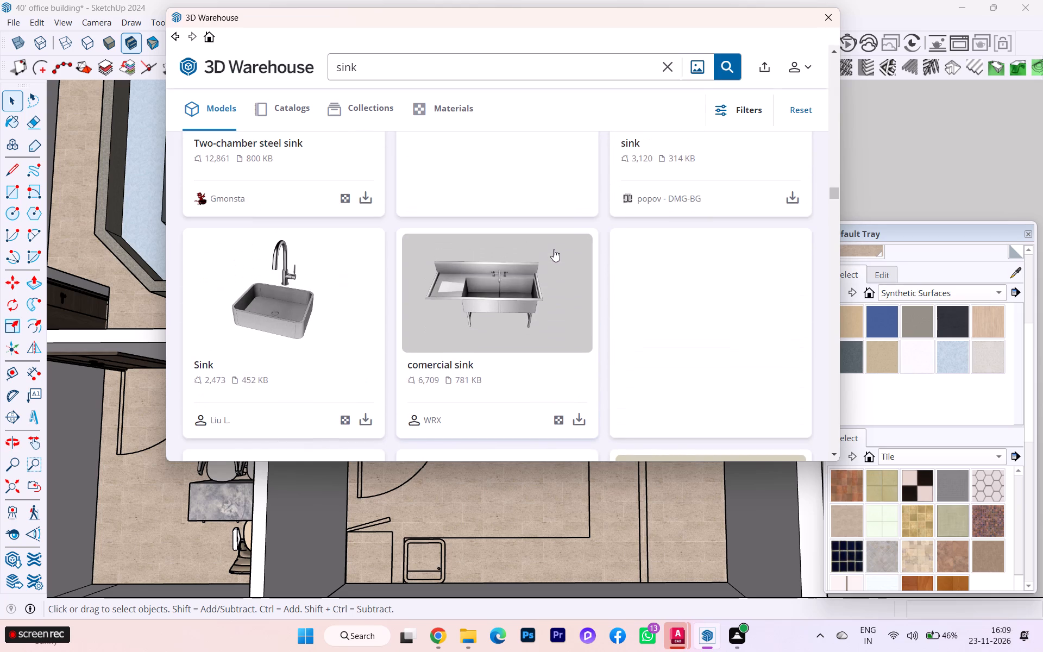
scroll(552, 250, "up", 2)
scroll(551, 244, "down", 1)
scroll(551, 244, "up", 1)
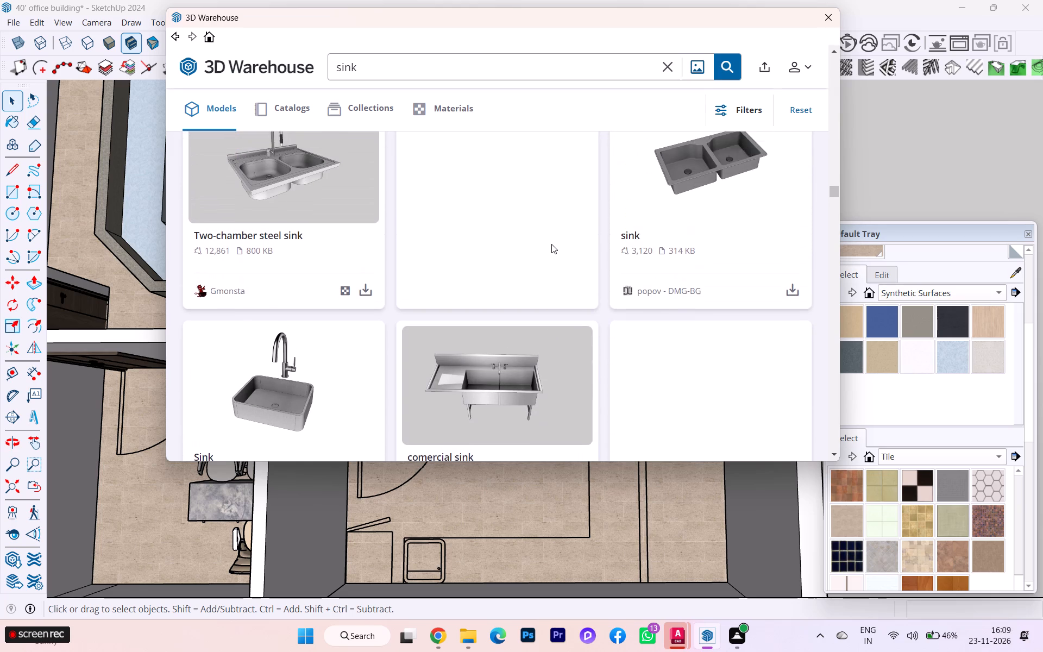
scroll(551, 244, "down", 3)
scroll(550, 242, "up", 3)
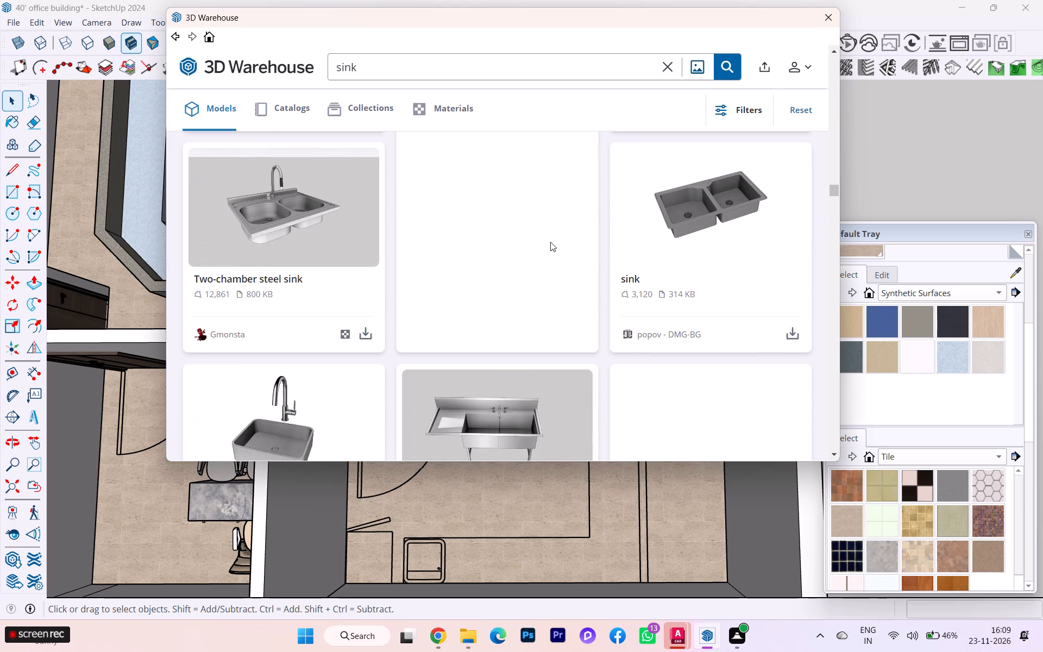
scroll(549, 244, "up", 3)
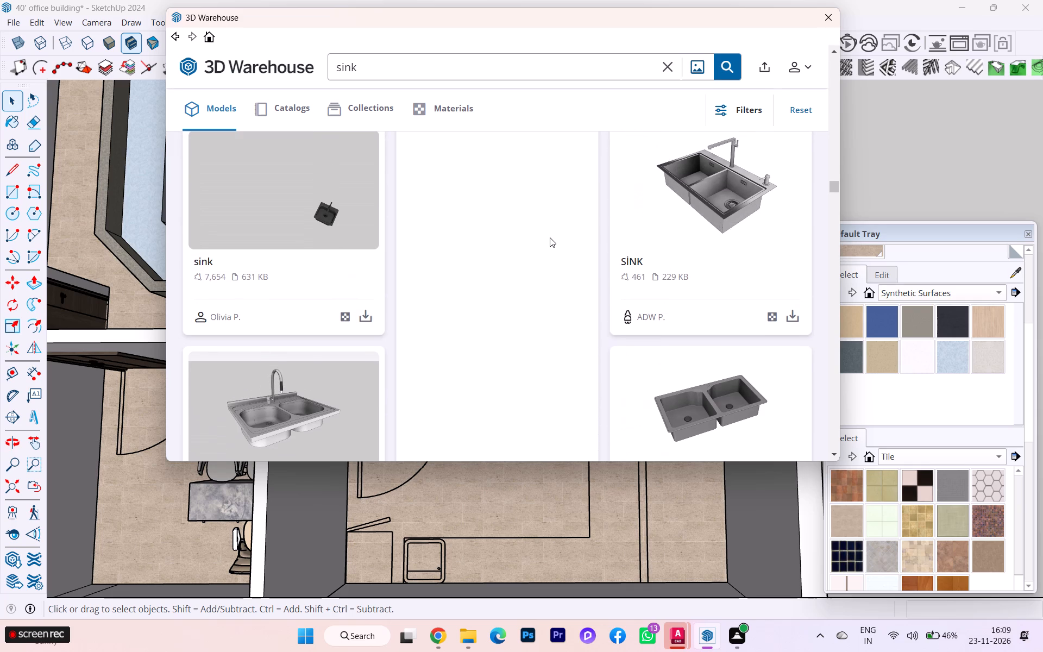
scroll(553, 239, "up", 3)
scroll(552, 237, "down", 1)
scroll(552, 237, "up", 1)
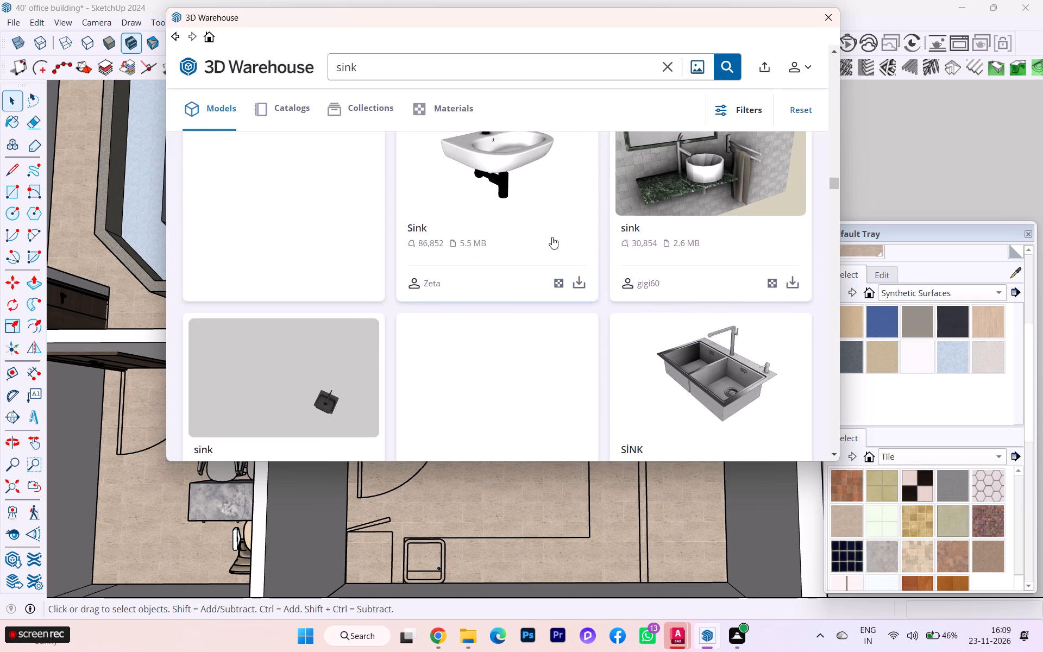
scroll(552, 237, "up", 3)
scroll(552, 237, "down", 1)
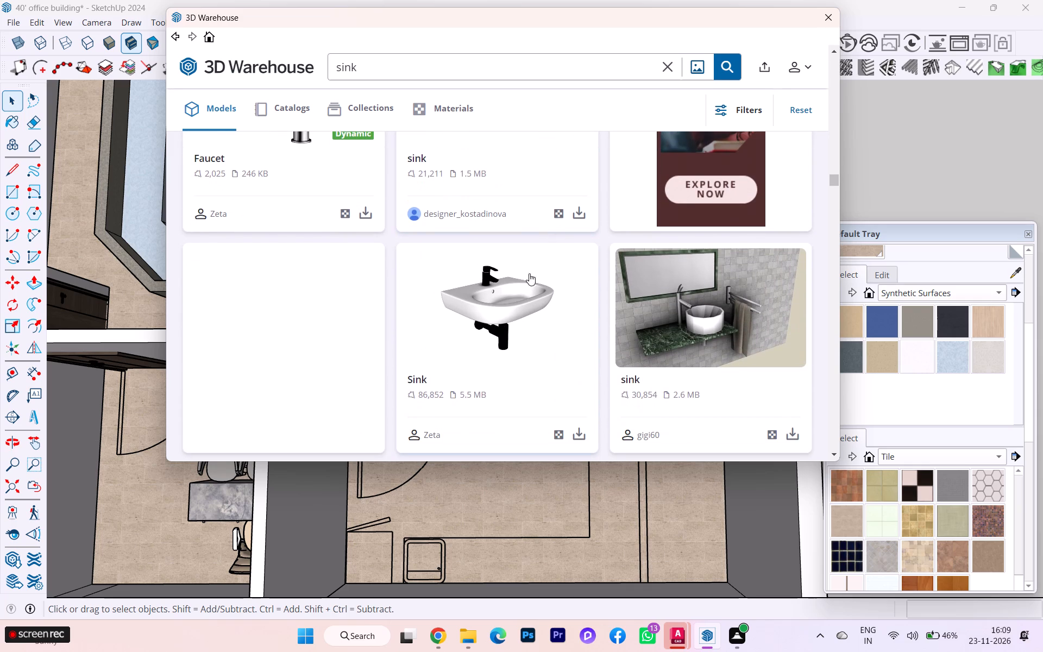
Load the white wall-mounted Sink with the black faucet directly into the model and place it beside the building.
left_click(575, 433)
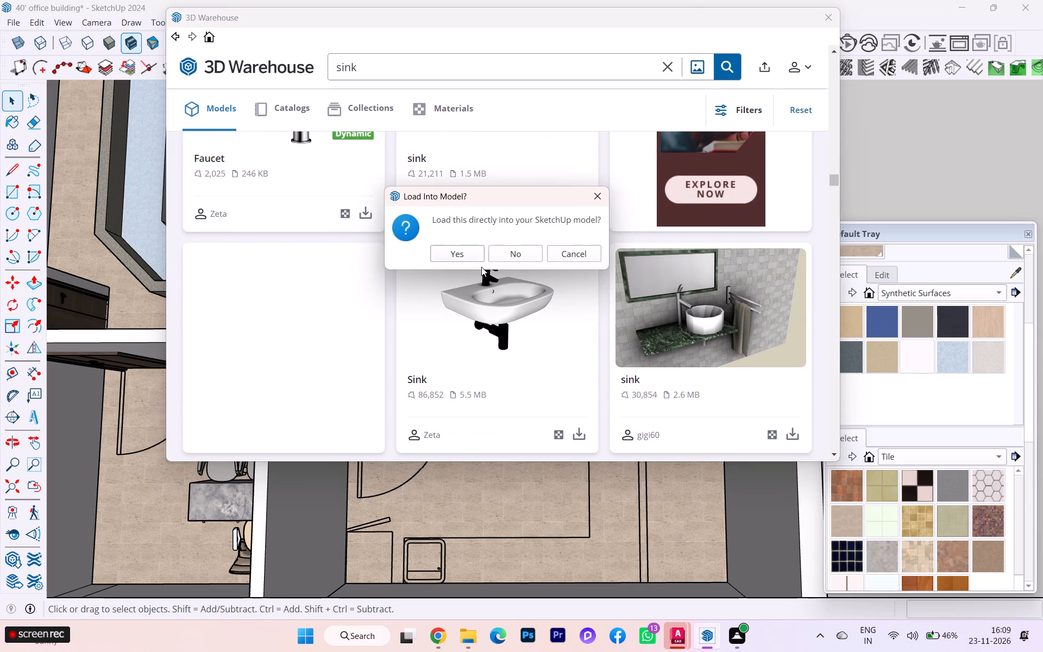
left_click(470, 250)
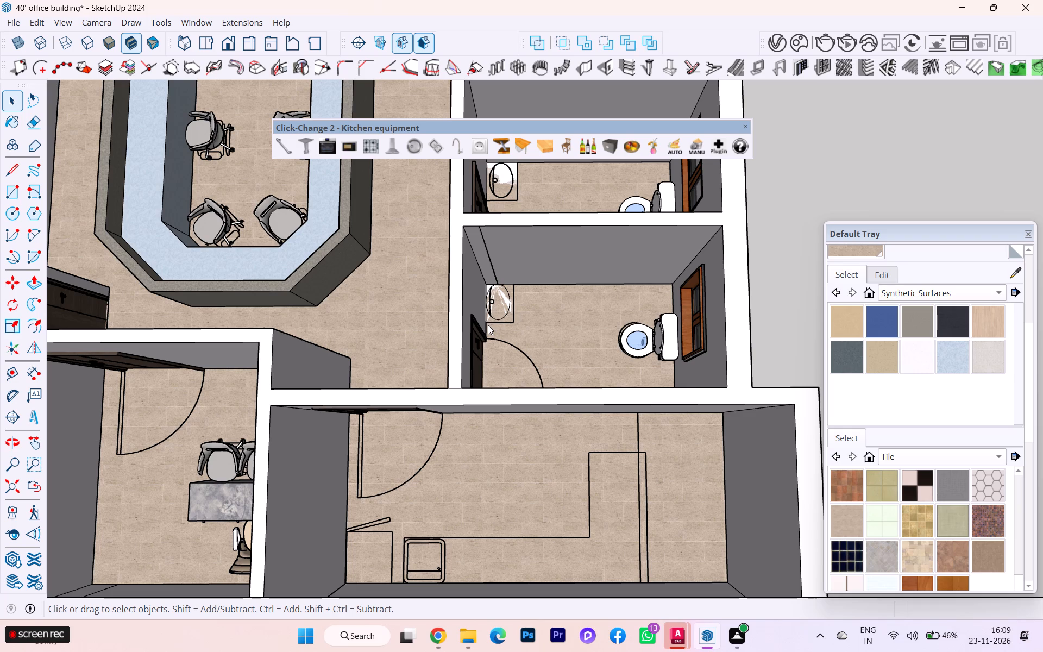
scroll(487, 320, "up", 3)
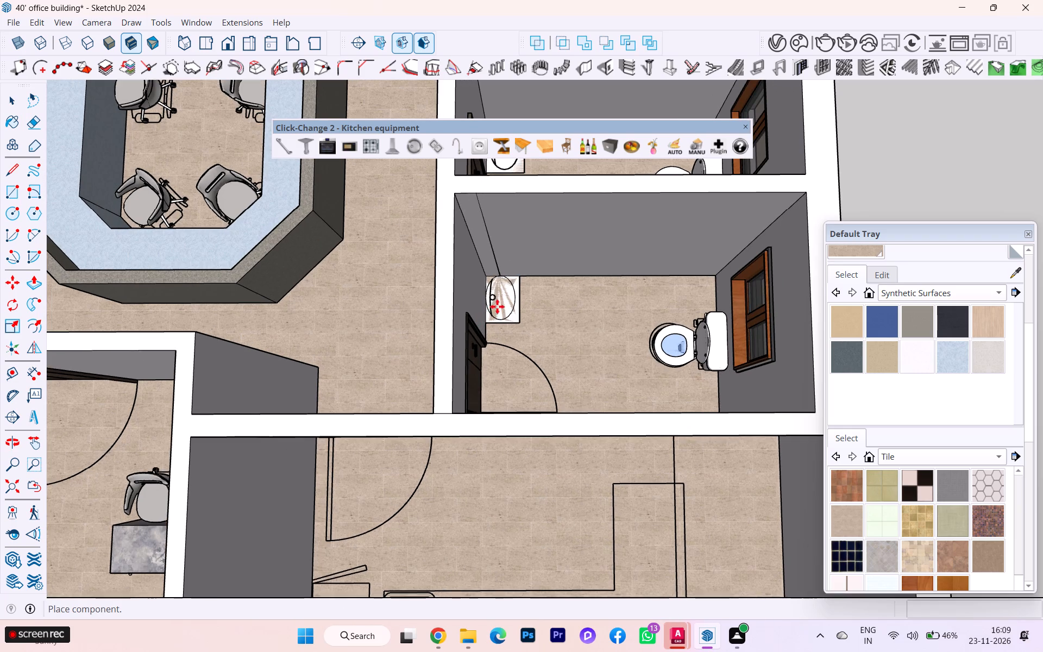
scroll(497, 306, "up", 2)
scroll(523, 311, "down", 4)
scroll(495, 324, "up", 1)
scroll(495, 324, "down", 7)
scroll(494, 325, "up", 4)
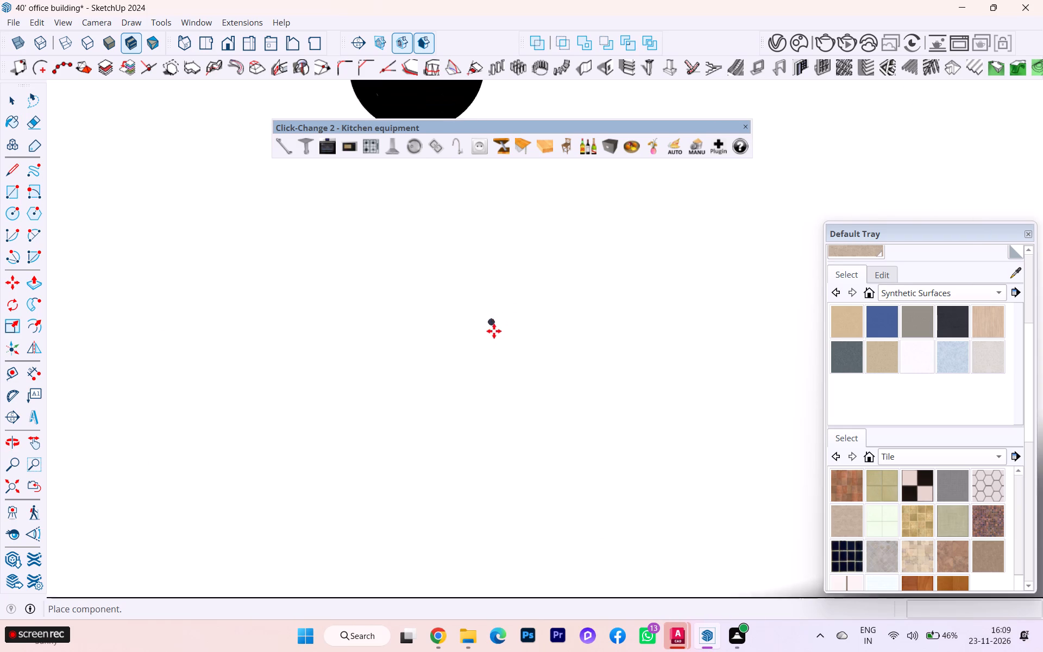
scroll(494, 333, "down", 3)
scroll(493, 334, "up", 1)
scroll(493, 335, "down", 4)
scroll(493, 347, "up", 1)
scroll(493, 347, "down", 7)
scroll(493, 347, "up", 1)
scroll(493, 347, "down", 2)
scroll(493, 347, "up", 1)
scroll(493, 347, "down", 5)
scroll(493, 349, "up", 1)
scroll(493, 349, "down", 2)
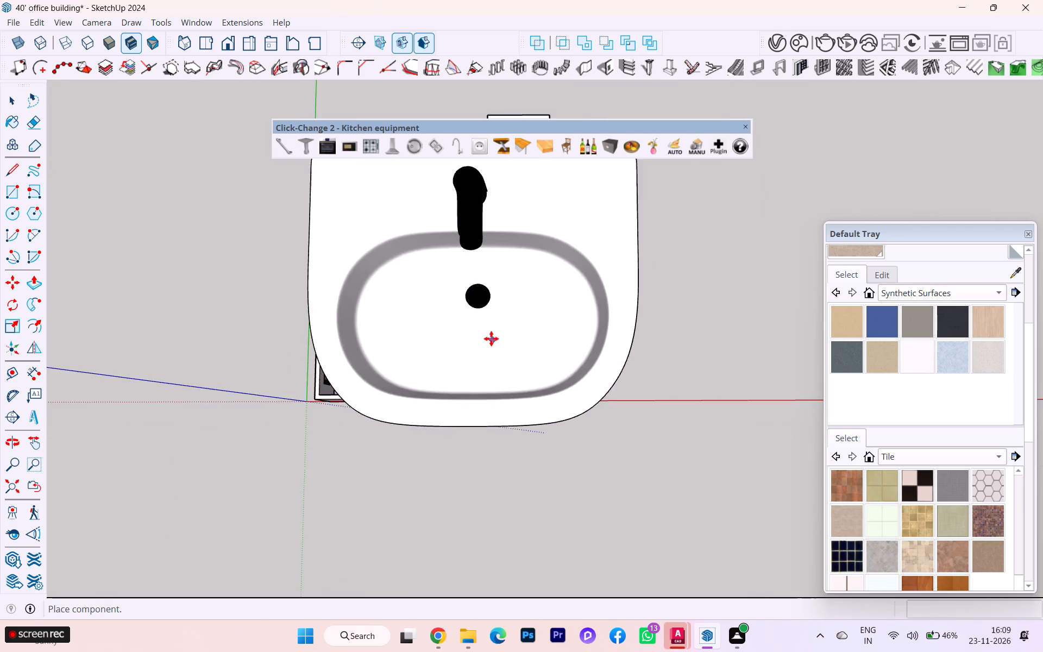
scroll(491, 338, "down", 2)
scroll(491, 338, "up", 1)
scroll(491, 338, "down", 7)
scroll(511, 326, "up", 1)
scroll(511, 326, "down", 1)
scroll(511, 327, "up", 7)
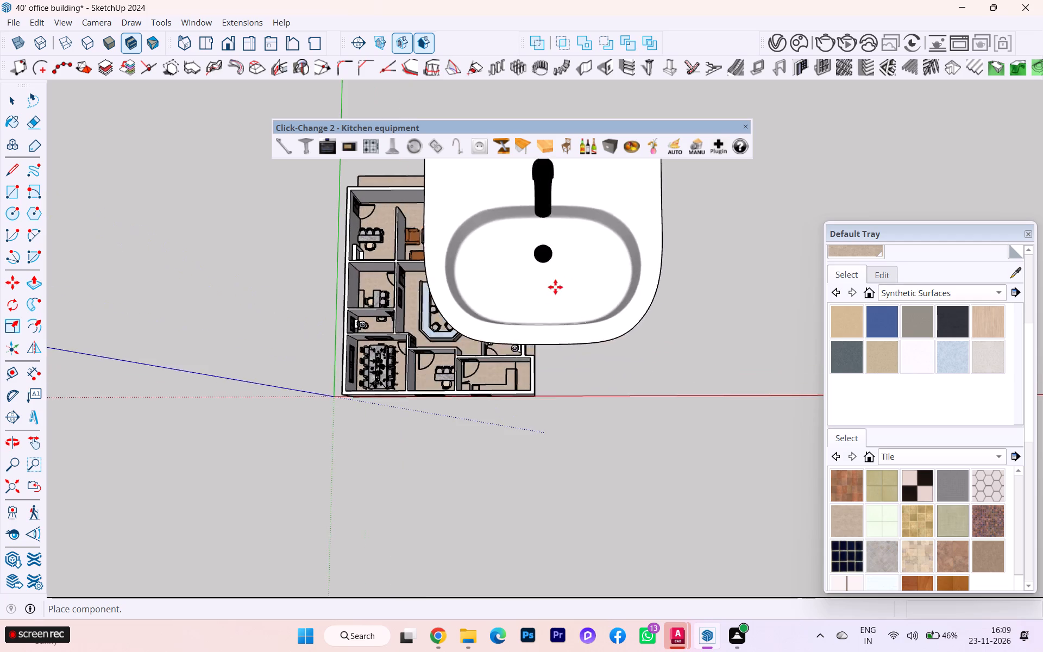
scroll(559, 284, "up", 6)
scroll(560, 271, "down", 1)
scroll(560, 271, "up", 5)
left_click(626, 242)
Move the oversized imported sink about 11' 8 1/2" over the office building.
middle_click_drag(531, 286, 632, 241)
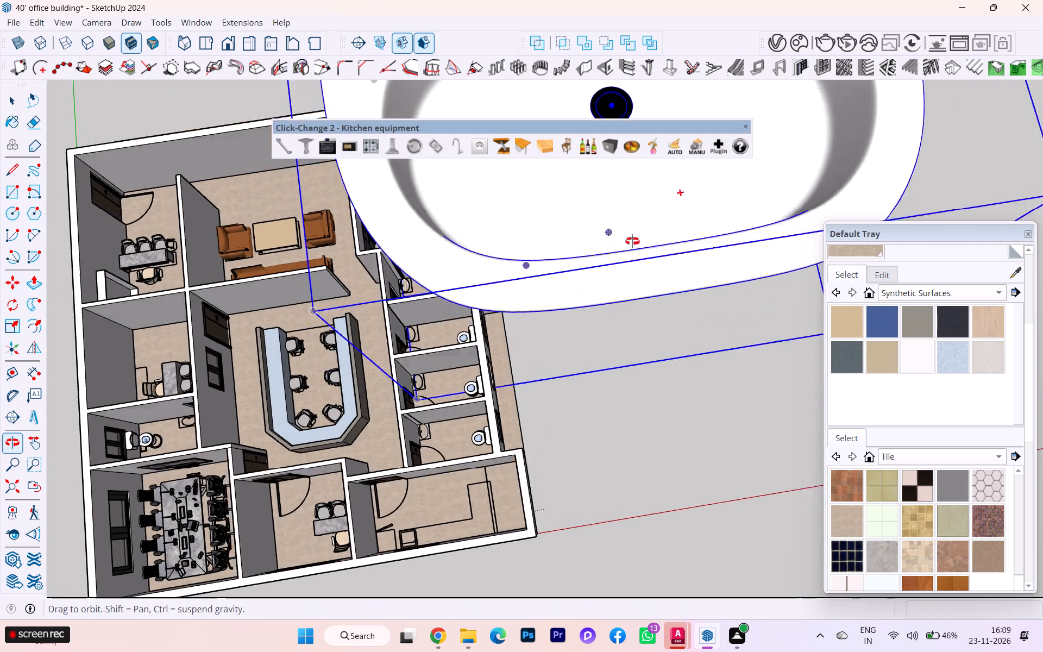
middle_click_drag(632, 241, 787, 166)
middle_click_drag(475, 321, 543, 275)
left_click(439, 234)
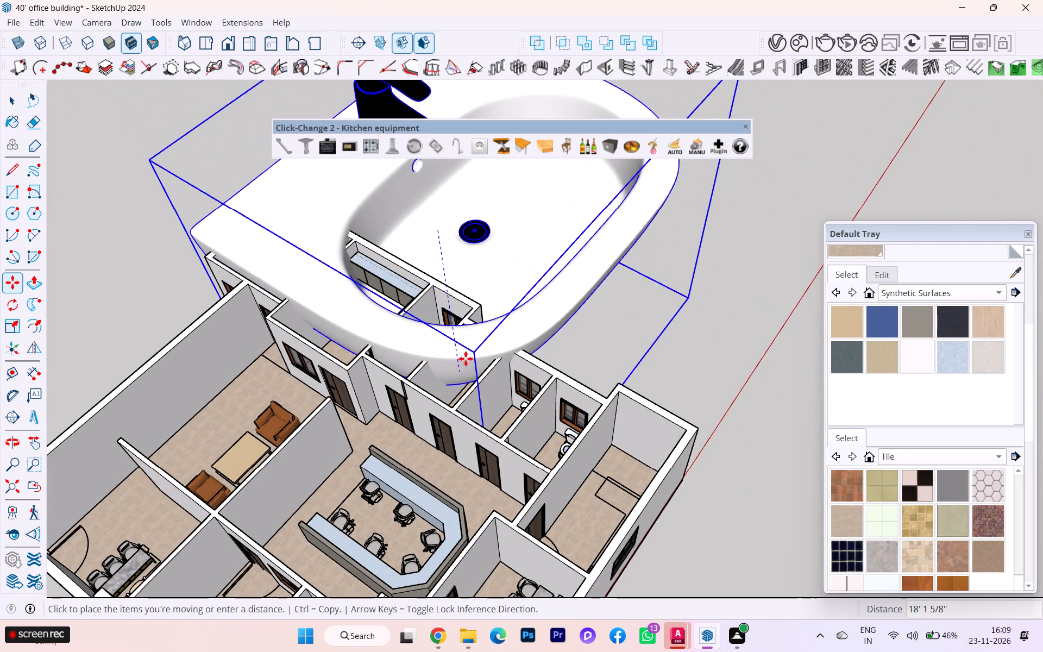
left_click(466, 355)
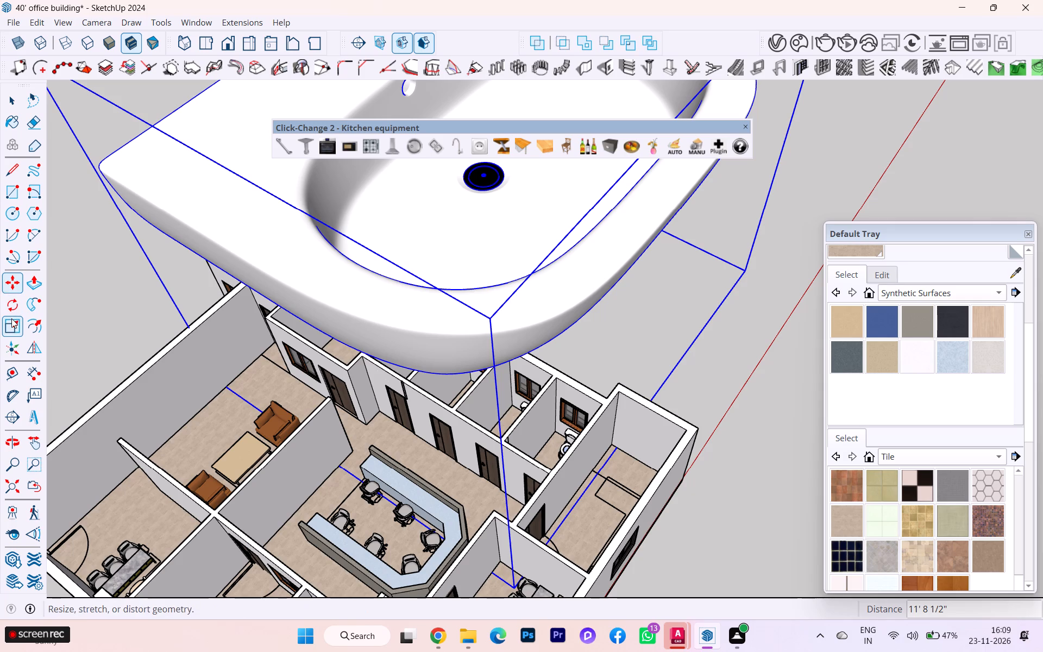
Scale the imported sink down uniformly from its corner until it is about the size of a small room.
left_click(11, 318)
scroll(254, 419, "down", 4)
scroll(307, 440, "down", 2)
scroll(307, 440, "up", 1)
scroll(307, 440, "down", 3)
scroll(307, 440, "up", 4)
scroll(307, 440, "down", 2)
scroll(391, 293, "down", 1)
scroll(390, 293, "up", 3)
scroll(388, 295, "down", 2)
scroll(376, 307, "up", 2)
scroll(298, 400, "down", 3)
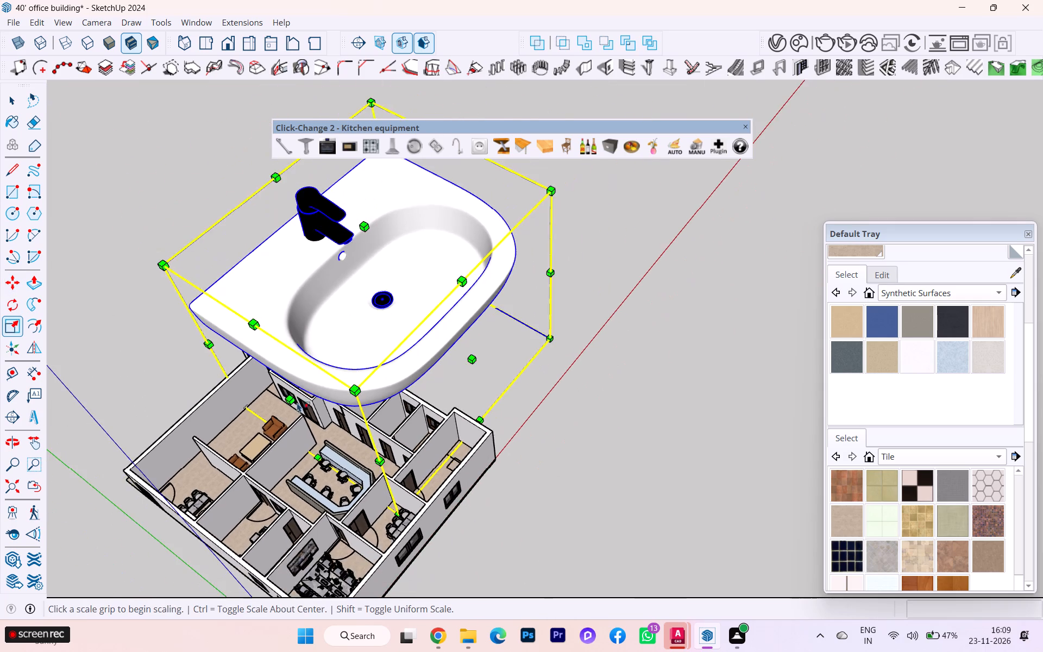
scroll(285, 411, "down", 3)
scroll(285, 412, "up", 1)
scroll(285, 412, "down", 3)
left_click(348, 175)
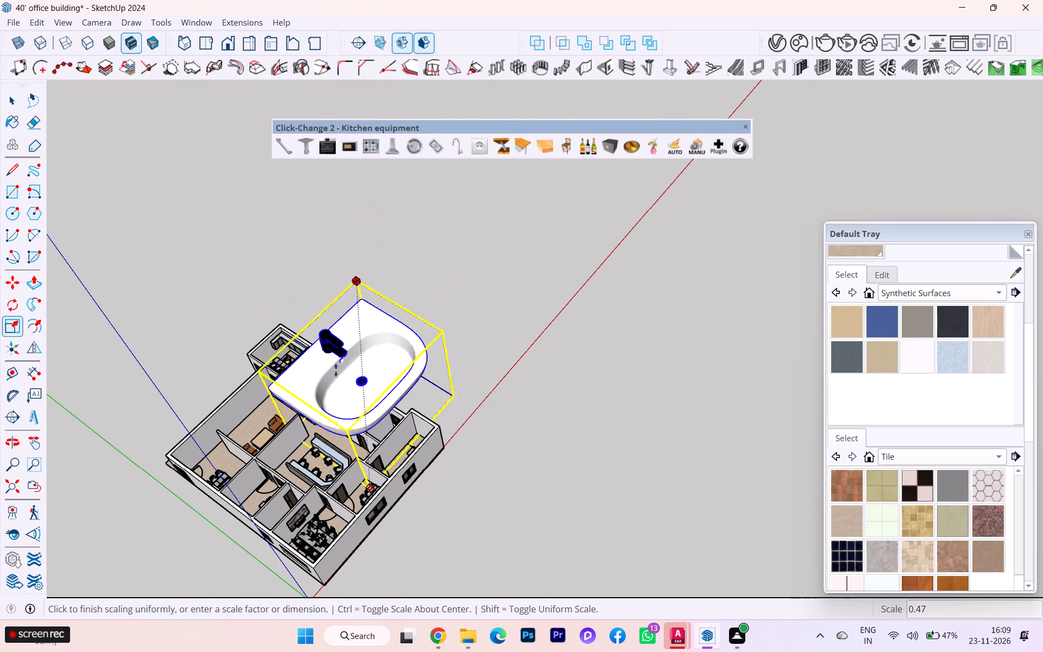
left_click(332, 452)
Scale the sink uniformly again by a factor of about 0.33, keeping it in the corridor outside the toilet room.
scroll(375, 418, "up", 4)
scroll(377, 418, "down", 1)
scroll(378, 418, "up", 2)
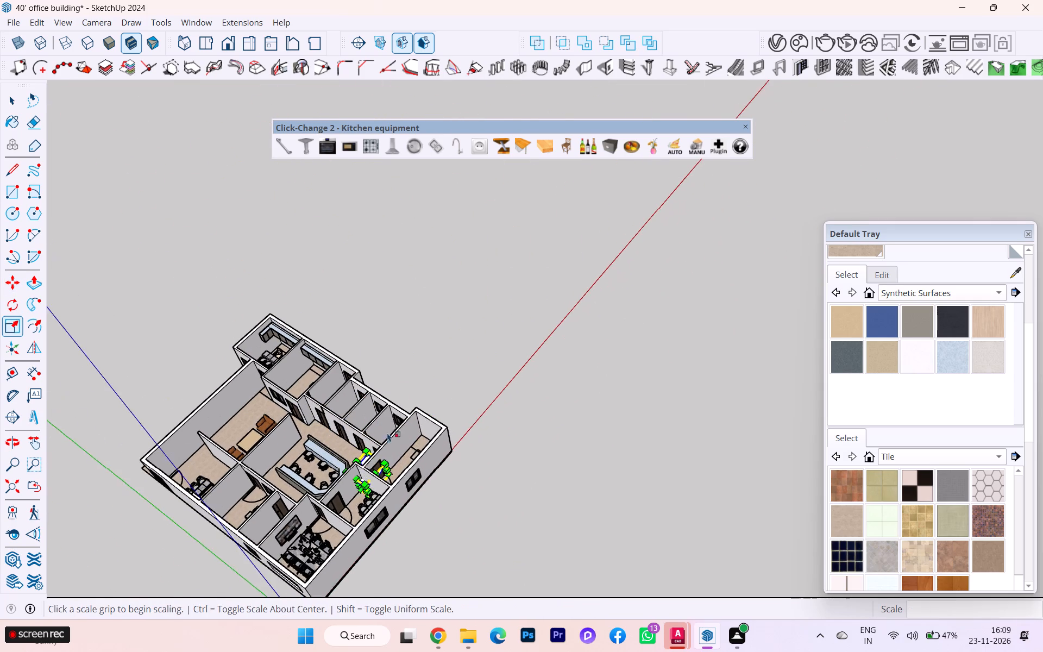
scroll(387, 432, "up", 1)
scroll(387, 472, "down", 4)
scroll(387, 472, "up", 2)
scroll(387, 472, "down", 1)
scroll(387, 472, "up", 1)
middle_click_drag(191, 528, 0, 572)
scroll(183, 399, "up", 3)
scroll(191, 396, "down", 1)
scroll(192, 396, "up", 11)
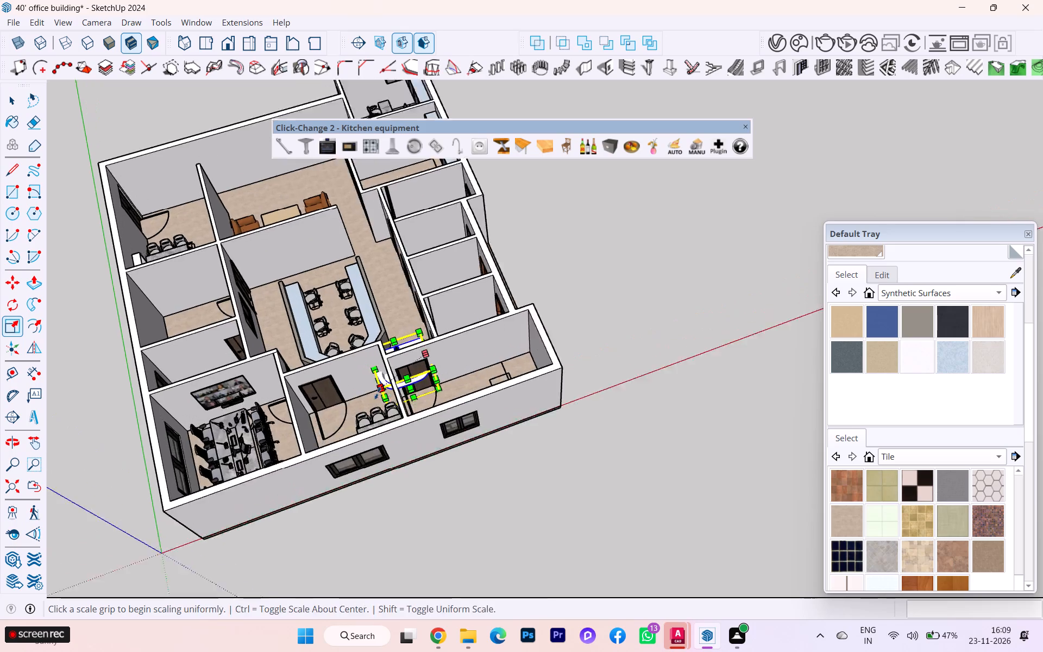
scroll(378, 393, "up", 2)
middle_click_drag(456, 370, 220, 480)
scroll(319, 339, "up", 5)
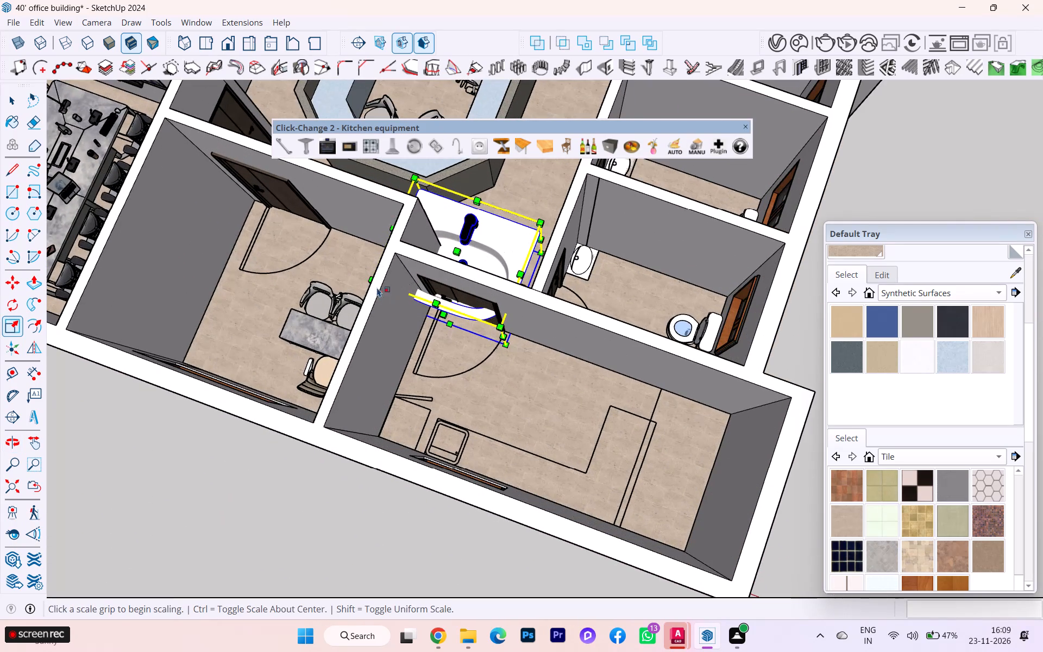
left_click(370, 281)
left_click(487, 240)
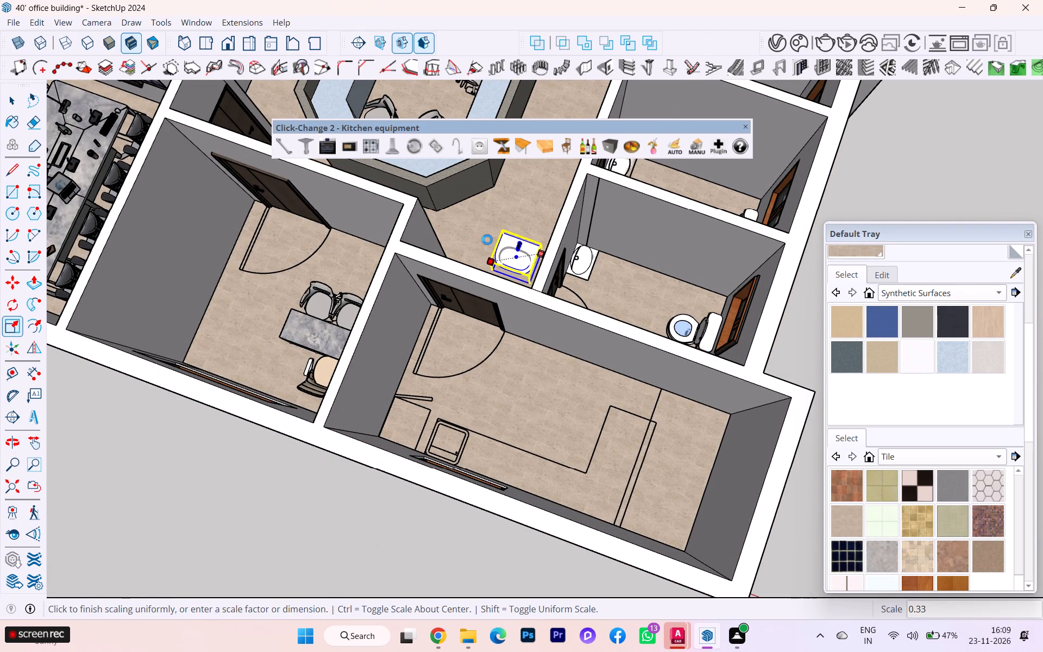
Move the scaled sink about 3' 9" from the corridor into the toilet room, beside the basin outline near the door.
scroll(505, 245, "up", 1)
scroll(505, 245, "down", 1)
scroll(505, 245, "up", 1)
scroll(505, 245, "down", 1)
scroll(505, 245, "up", 3)
scroll(529, 283, "up", 4)
scroll(529, 281, "down", 2)
scroll(529, 281, "up", 1)
scroll(529, 281, "down", 1)
scroll(529, 281, "up", 3)
scroll(529, 281, "down", 1)
scroll(529, 281, "up", 7)
middle_click_drag(487, 278, 248, 294)
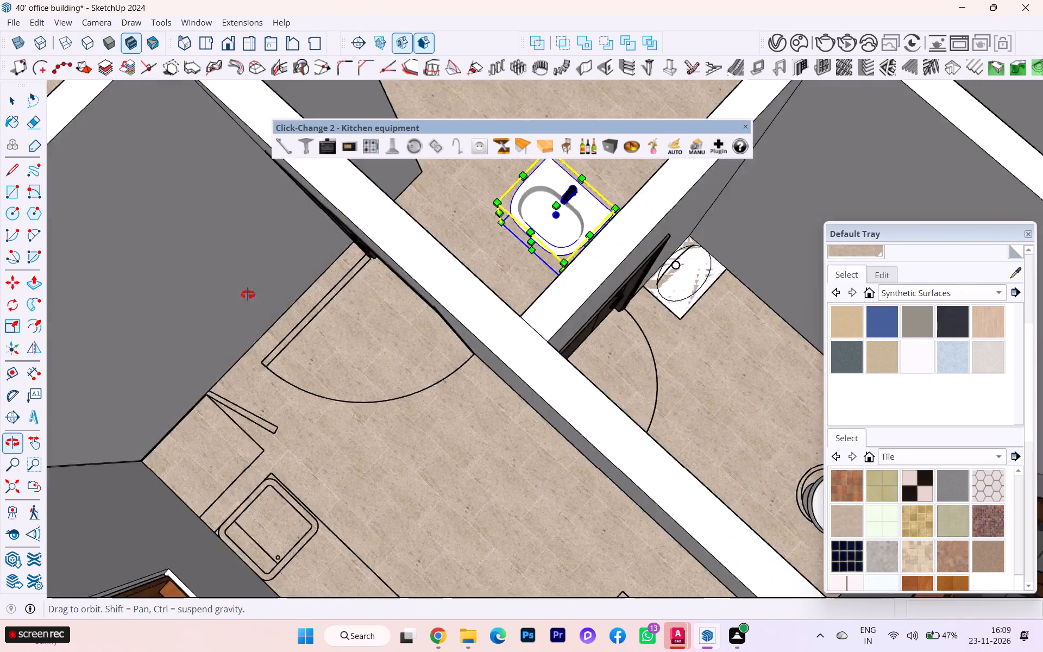
middle_click_drag(248, 294, 203, 299)
left_click(3, 283)
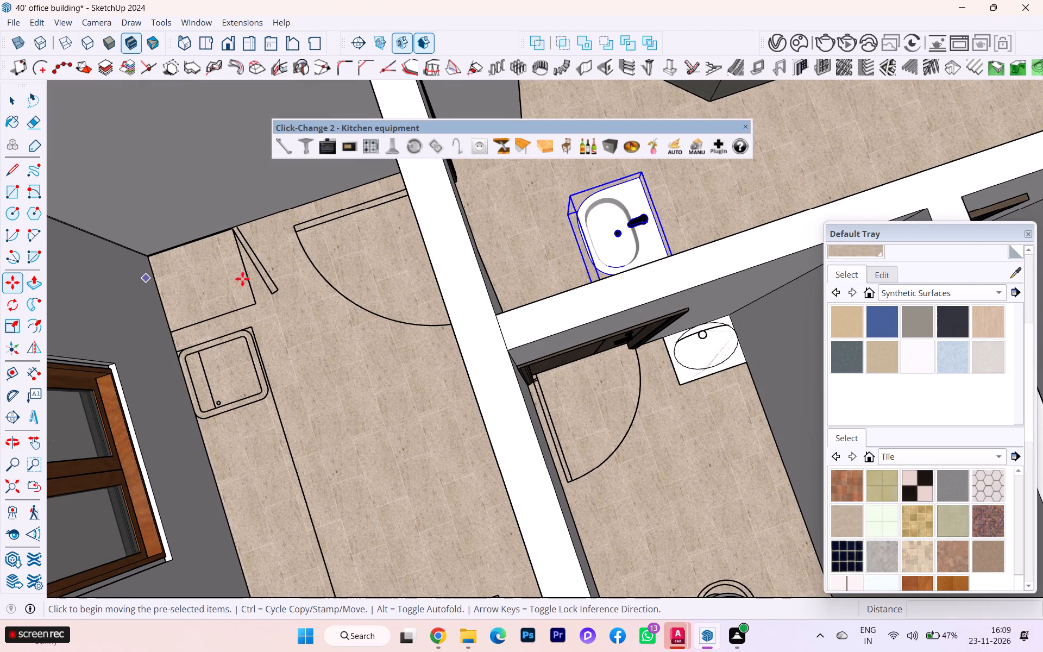
left_click(586, 223)
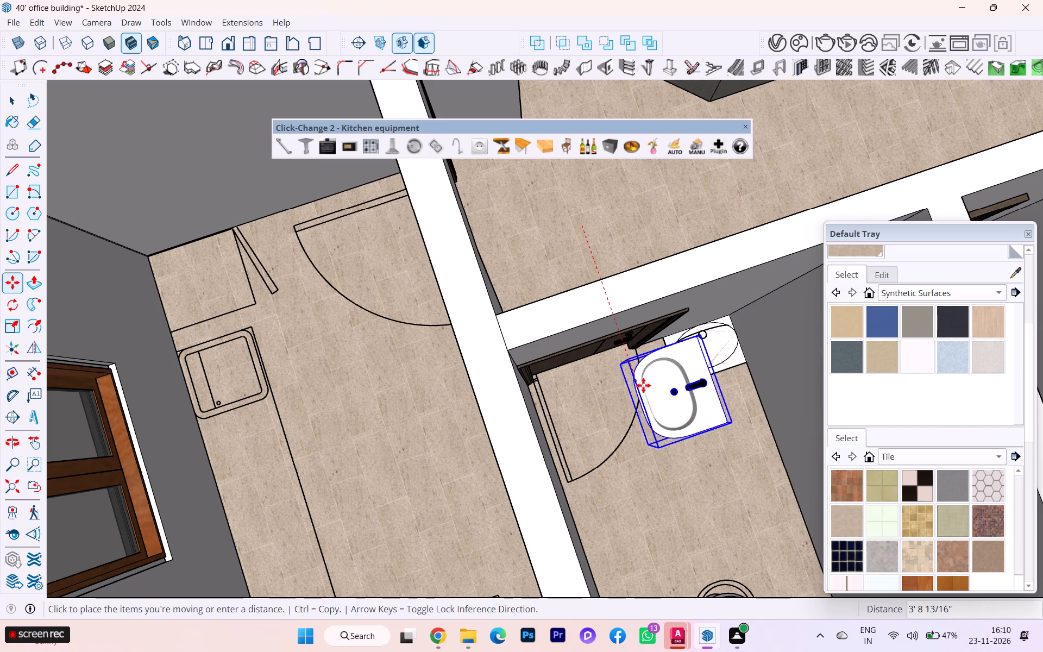
left_click(648, 383)
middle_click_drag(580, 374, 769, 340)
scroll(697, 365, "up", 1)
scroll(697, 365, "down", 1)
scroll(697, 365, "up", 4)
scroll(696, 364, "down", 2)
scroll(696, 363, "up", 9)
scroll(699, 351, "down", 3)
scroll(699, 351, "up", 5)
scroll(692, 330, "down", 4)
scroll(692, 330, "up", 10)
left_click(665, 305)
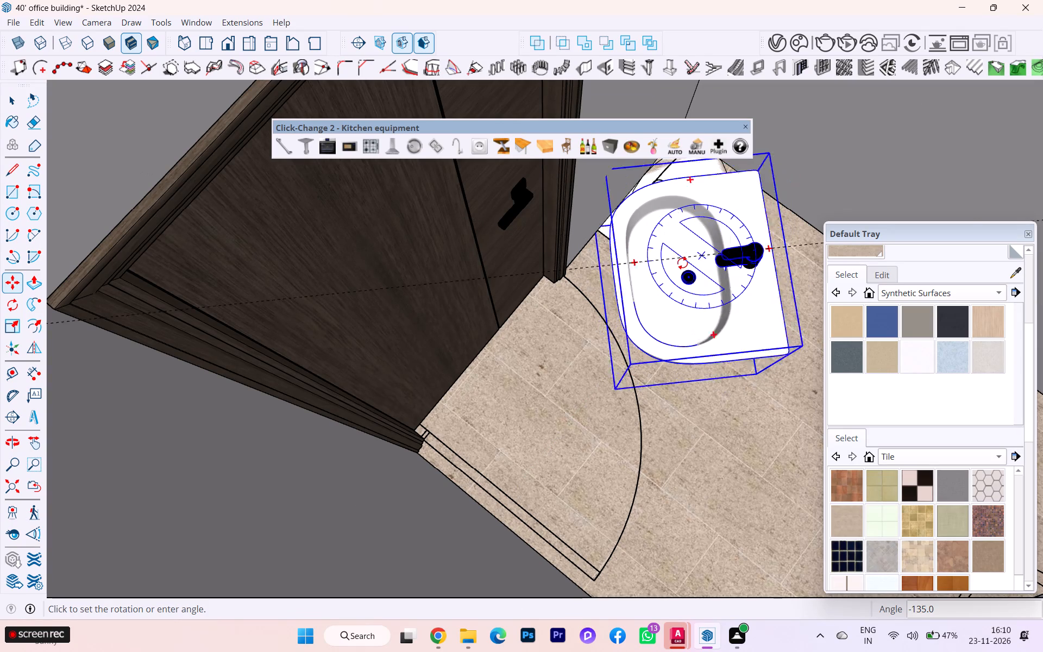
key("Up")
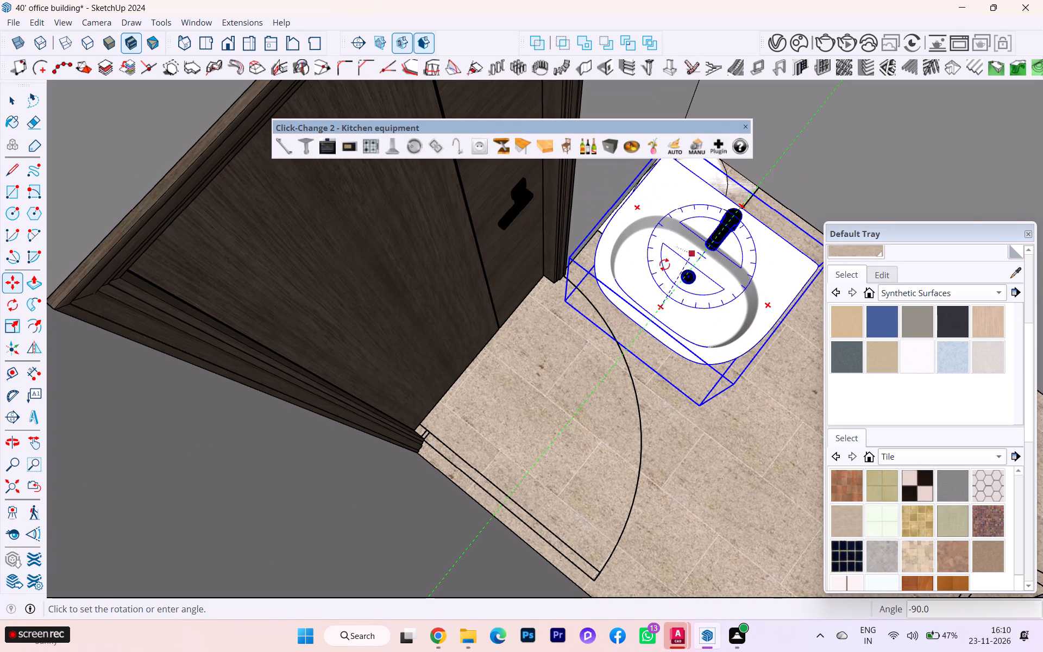
Raise the sink about 1' 2" vertically along the blue axis inside the toilet room.
left_click(12, 285)
left_click(608, 270)
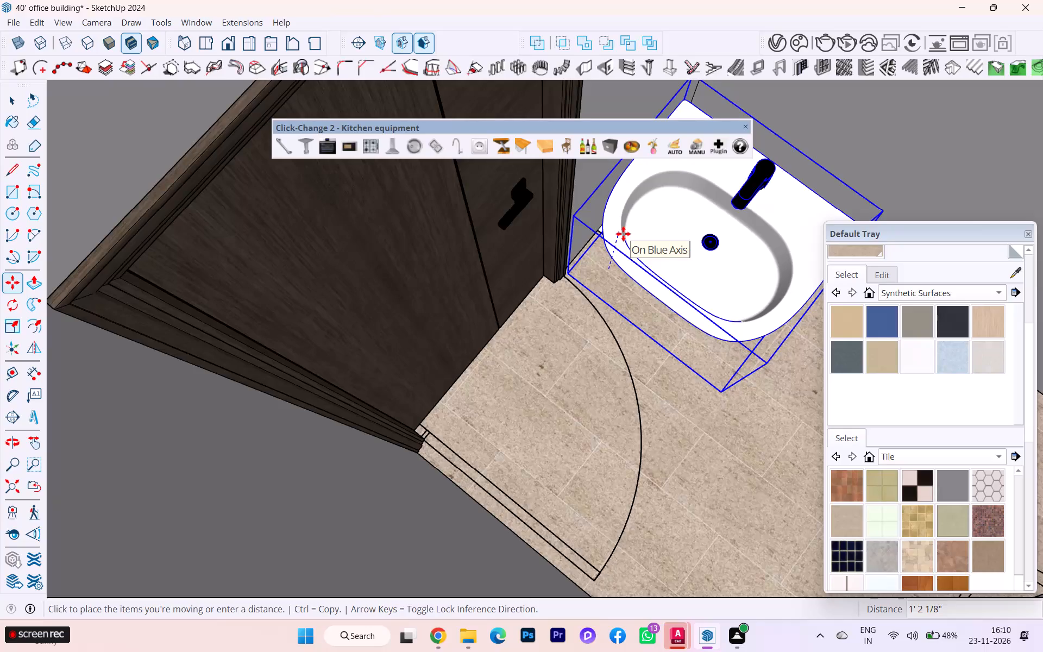
left_click(623, 230)
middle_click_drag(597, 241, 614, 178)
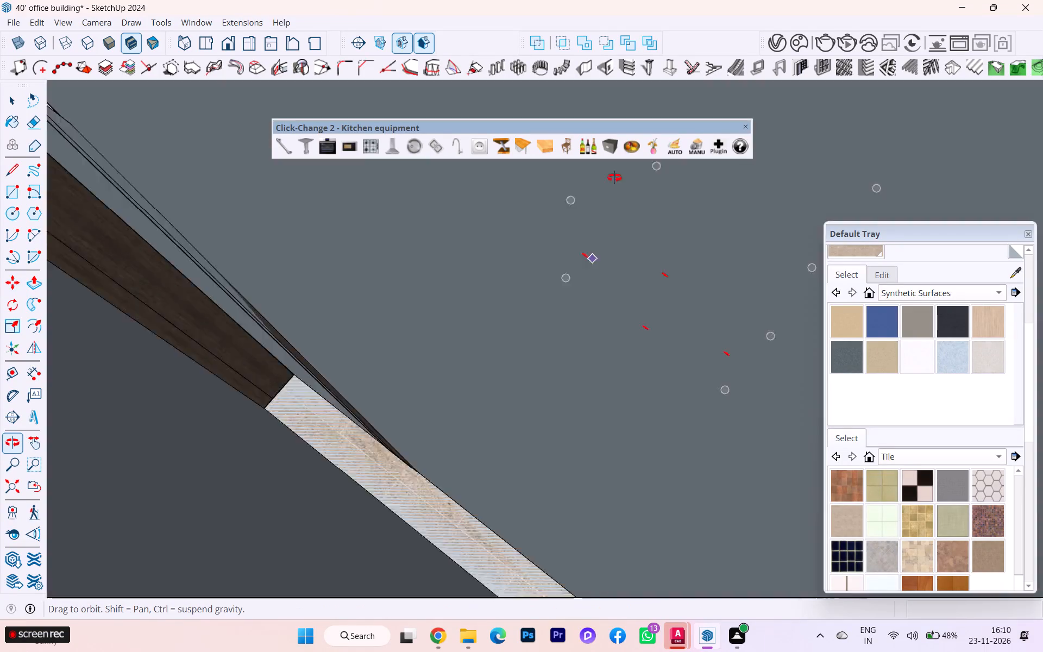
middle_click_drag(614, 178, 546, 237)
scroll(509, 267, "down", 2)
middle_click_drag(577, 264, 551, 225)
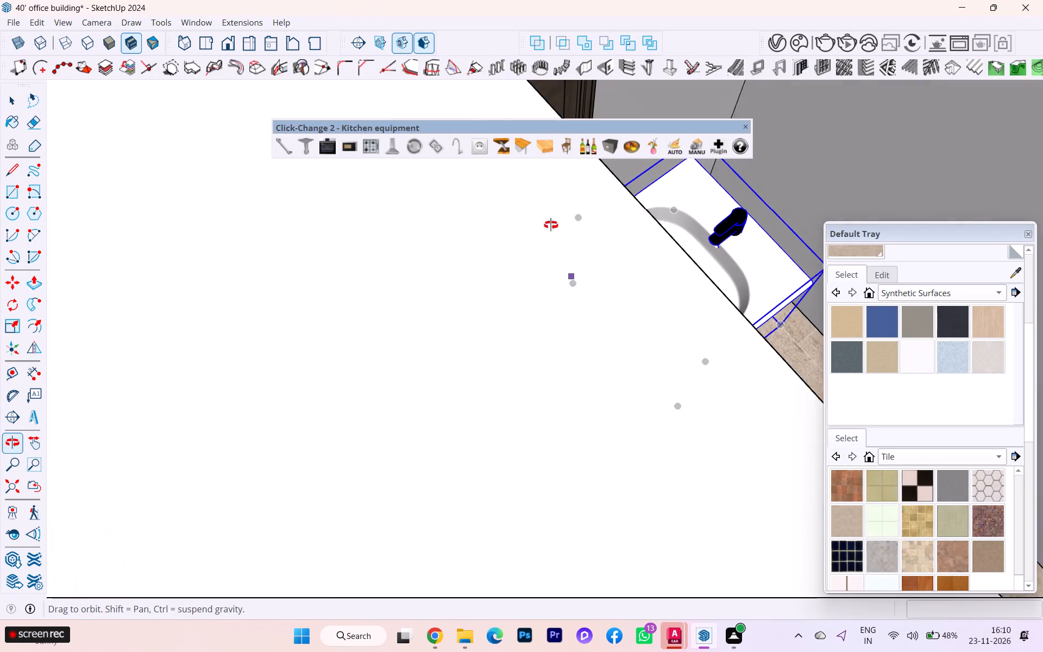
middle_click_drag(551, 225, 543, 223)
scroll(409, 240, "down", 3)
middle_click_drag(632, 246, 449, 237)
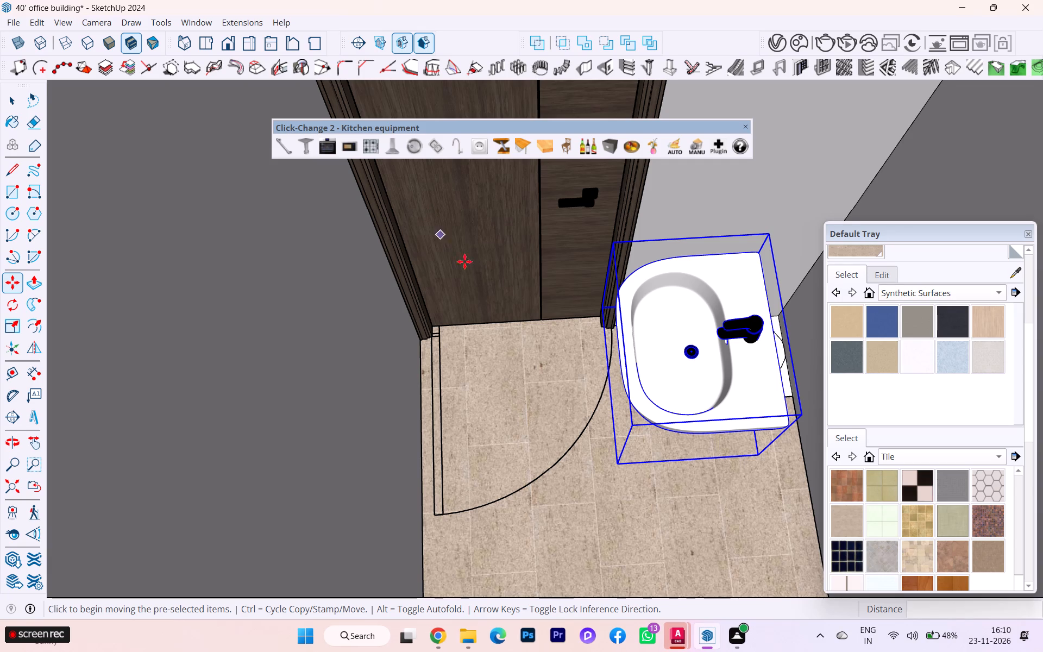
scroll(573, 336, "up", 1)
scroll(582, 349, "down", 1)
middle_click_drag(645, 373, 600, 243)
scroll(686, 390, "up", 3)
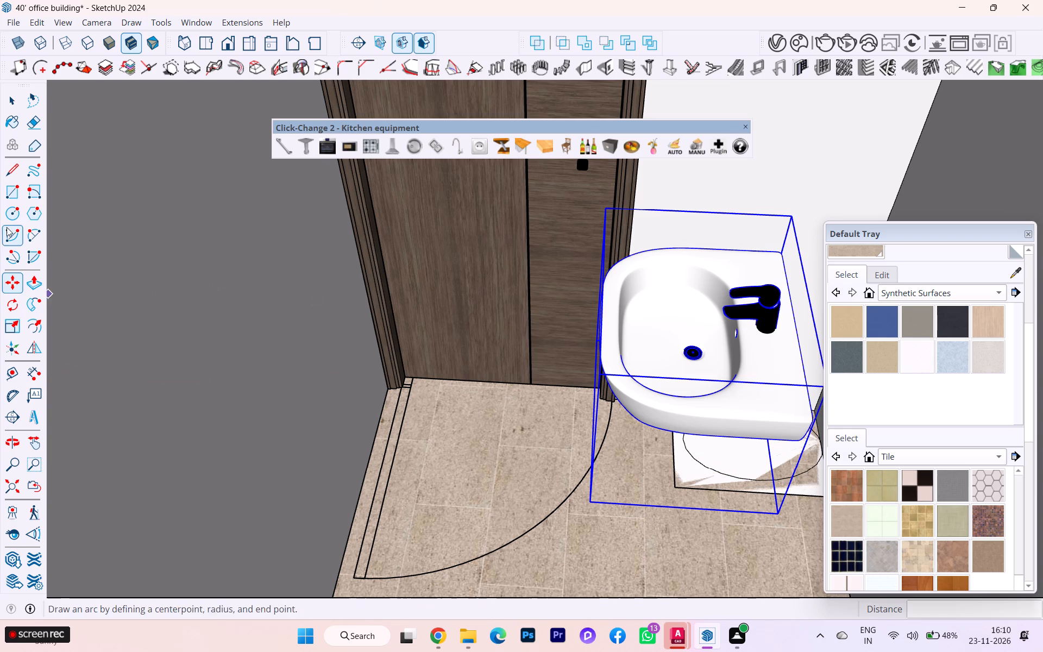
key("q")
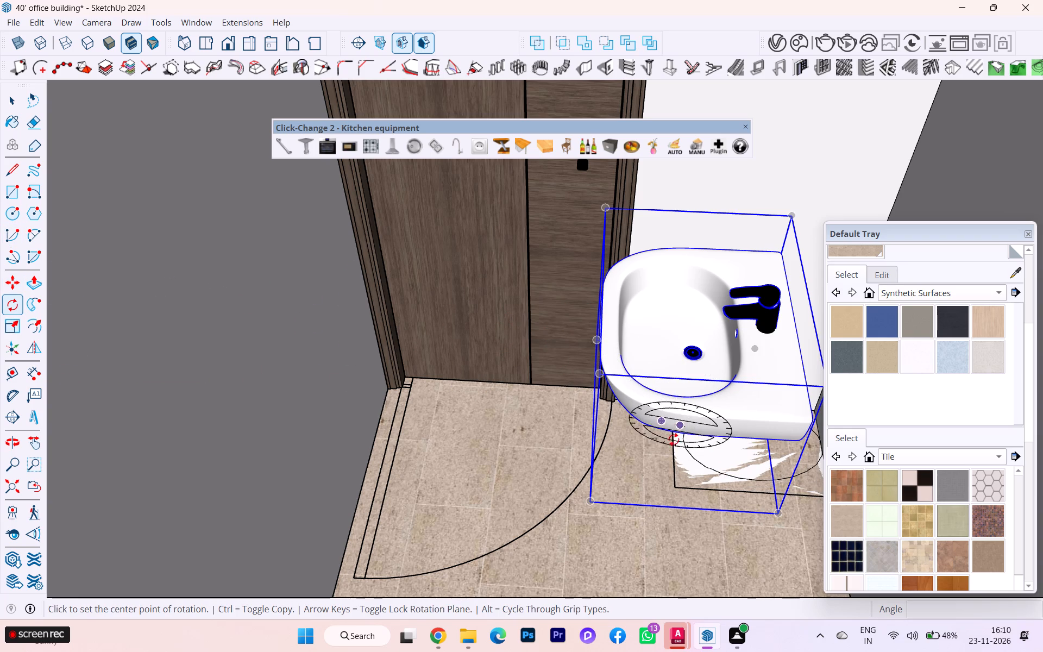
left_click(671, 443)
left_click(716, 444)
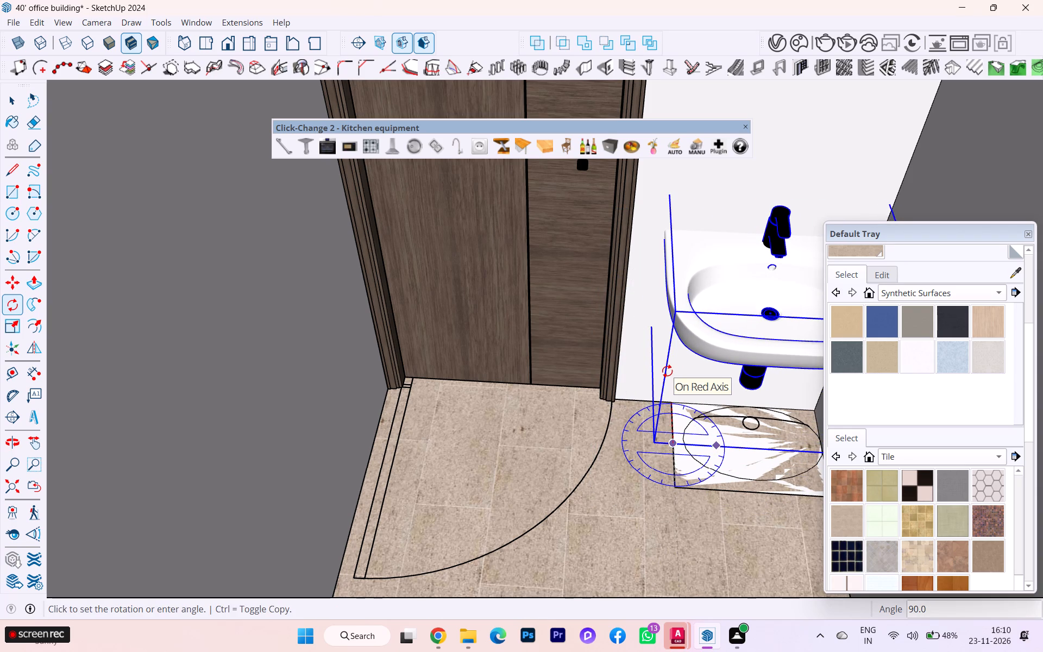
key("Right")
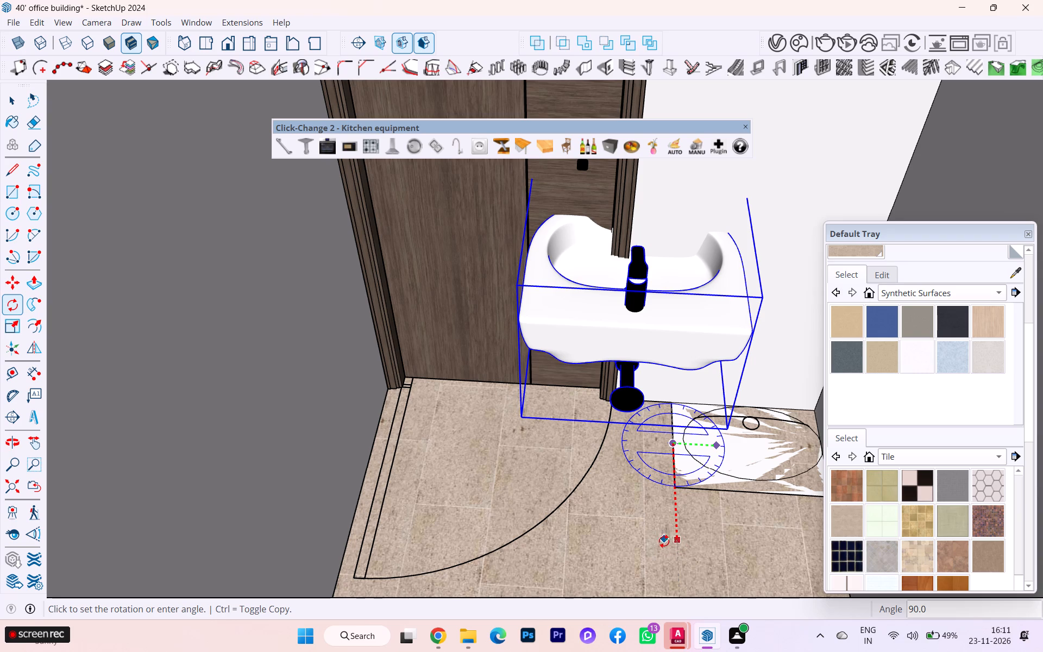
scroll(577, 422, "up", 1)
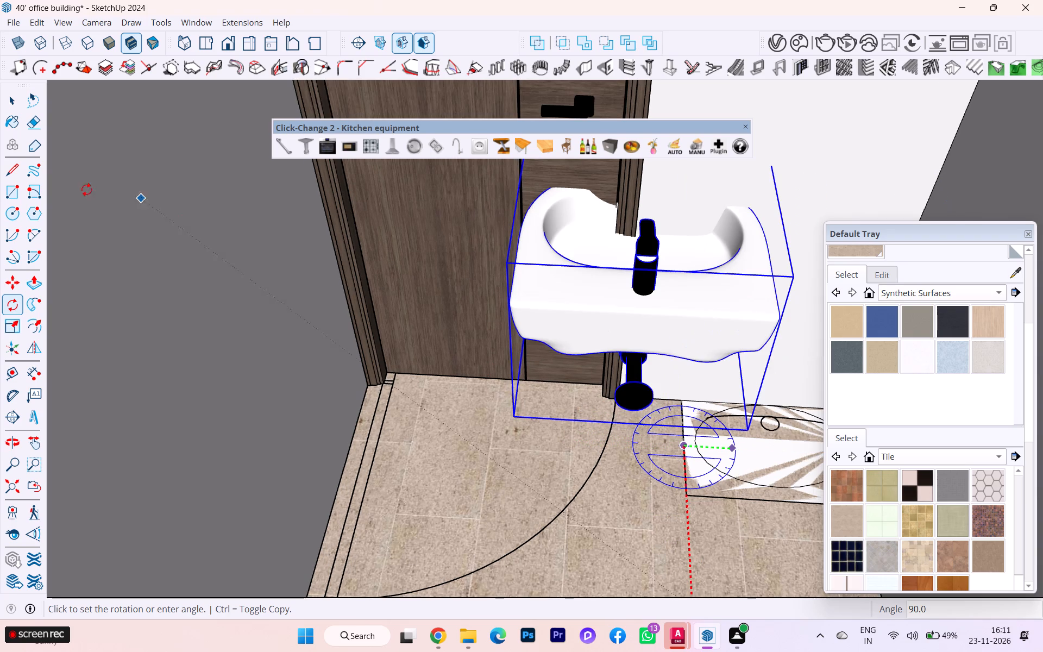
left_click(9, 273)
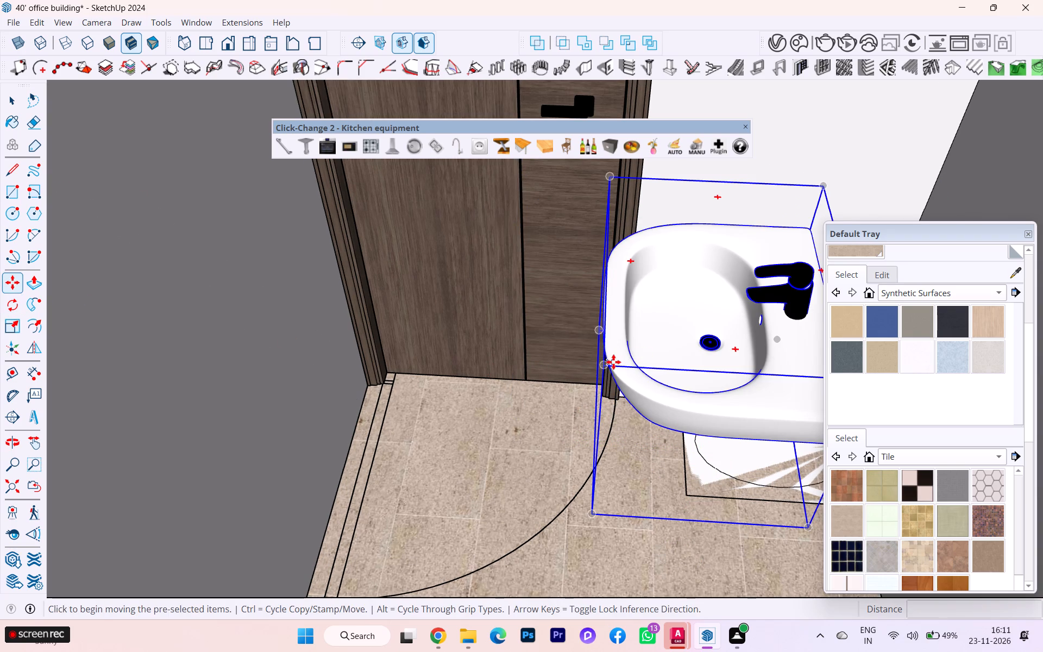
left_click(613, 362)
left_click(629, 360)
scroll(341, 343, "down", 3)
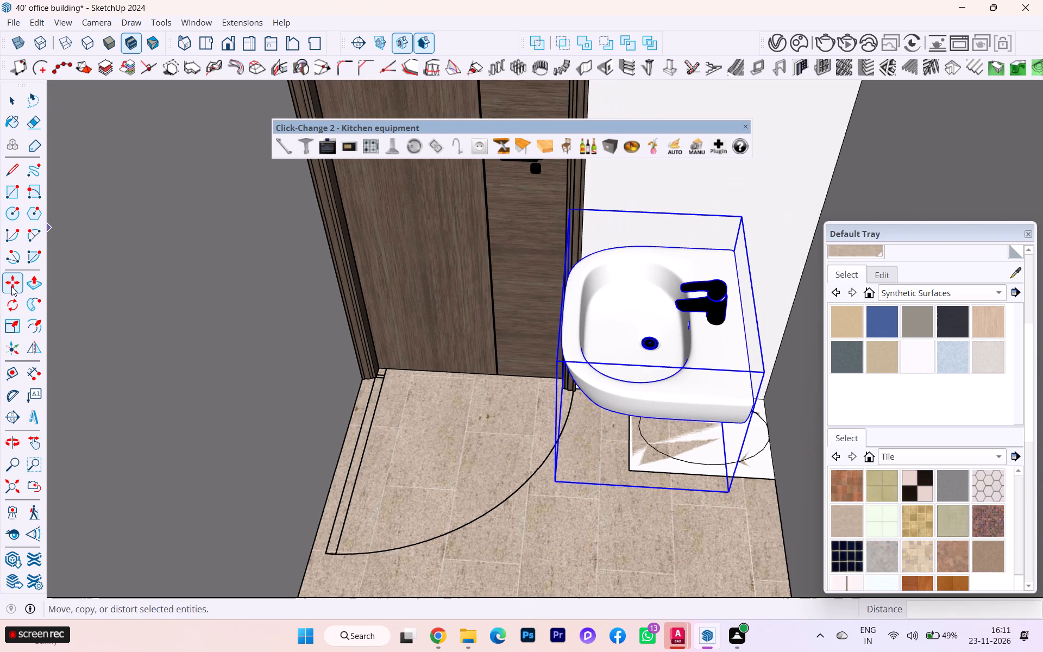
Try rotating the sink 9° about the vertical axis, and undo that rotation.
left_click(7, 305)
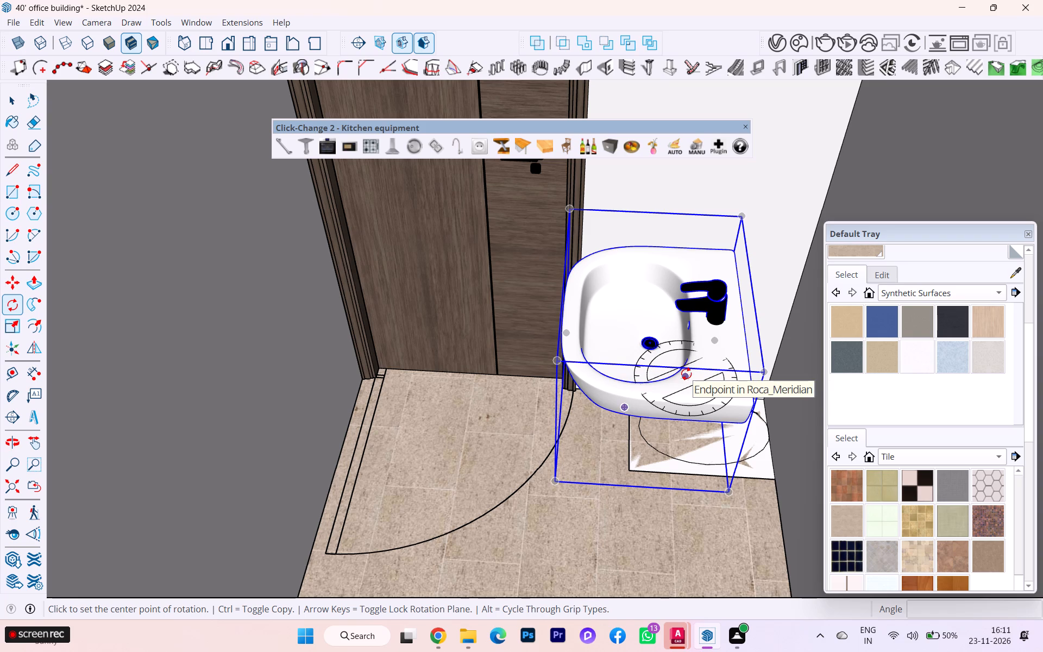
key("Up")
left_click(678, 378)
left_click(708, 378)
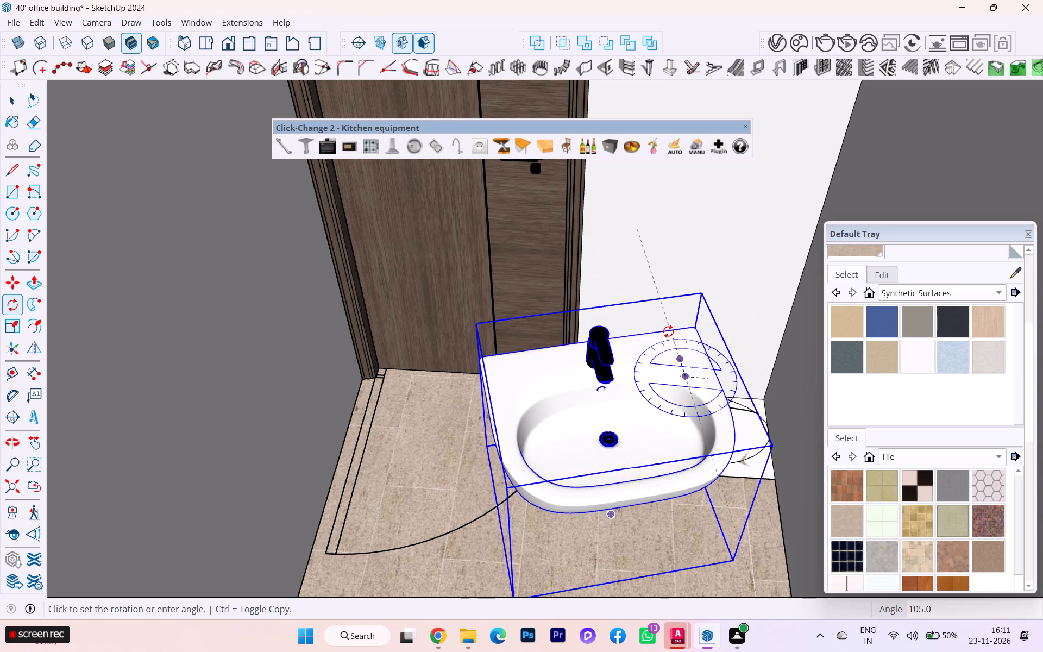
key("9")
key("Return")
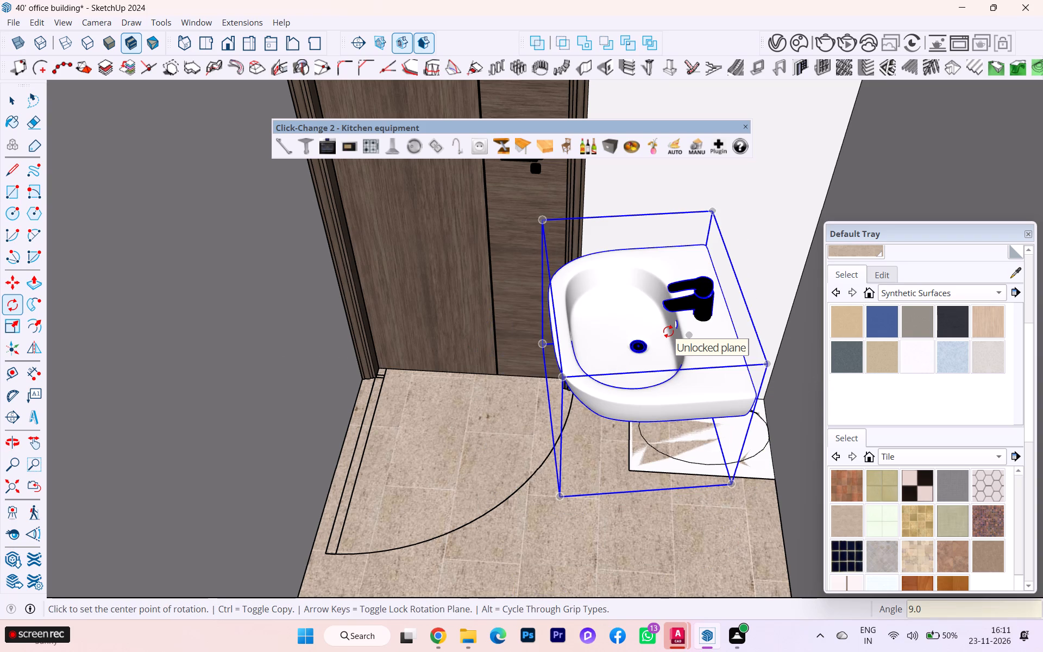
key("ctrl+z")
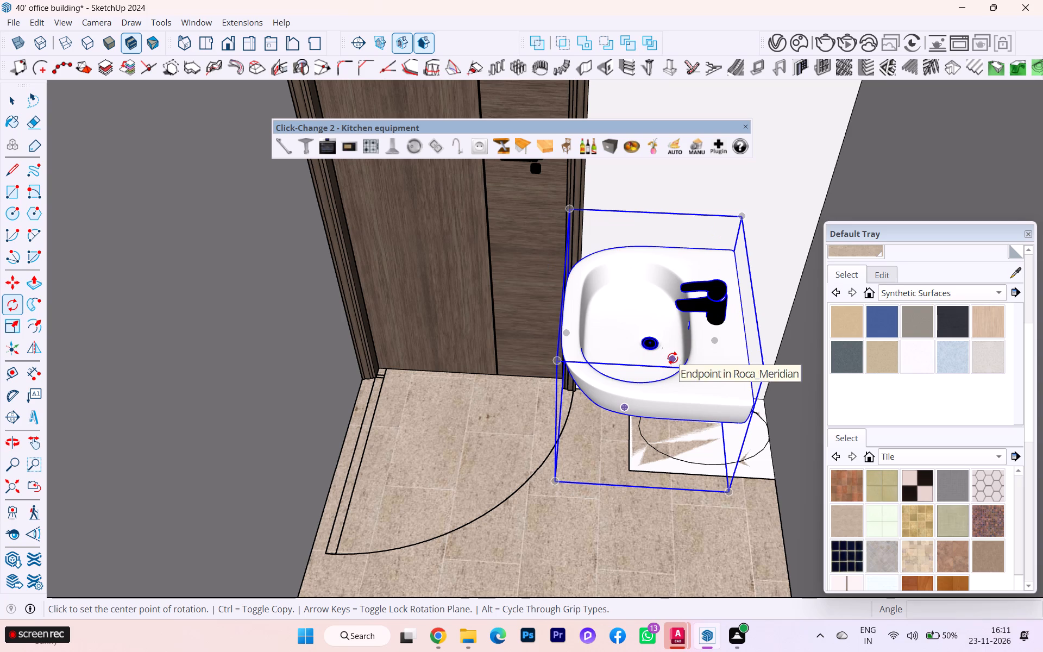
Rotate the sink 90° about the vertical axis so its faucet side backs onto the wall with the door.
key("q")
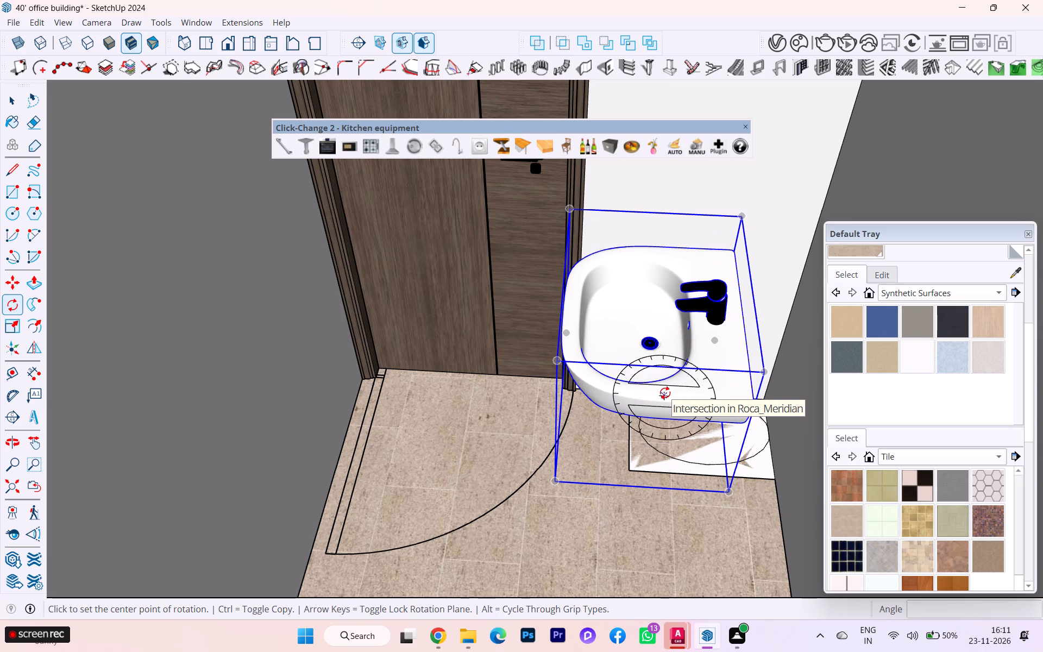
key("Up")
left_click(665, 393)
left_click(702, 398)
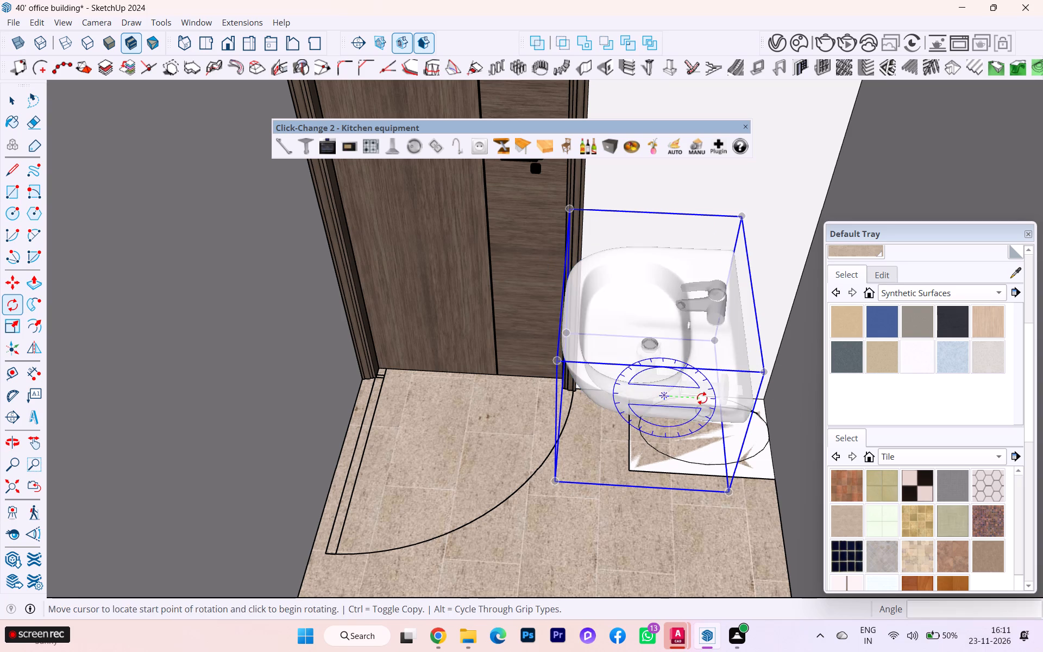
type("90")
key("Return")
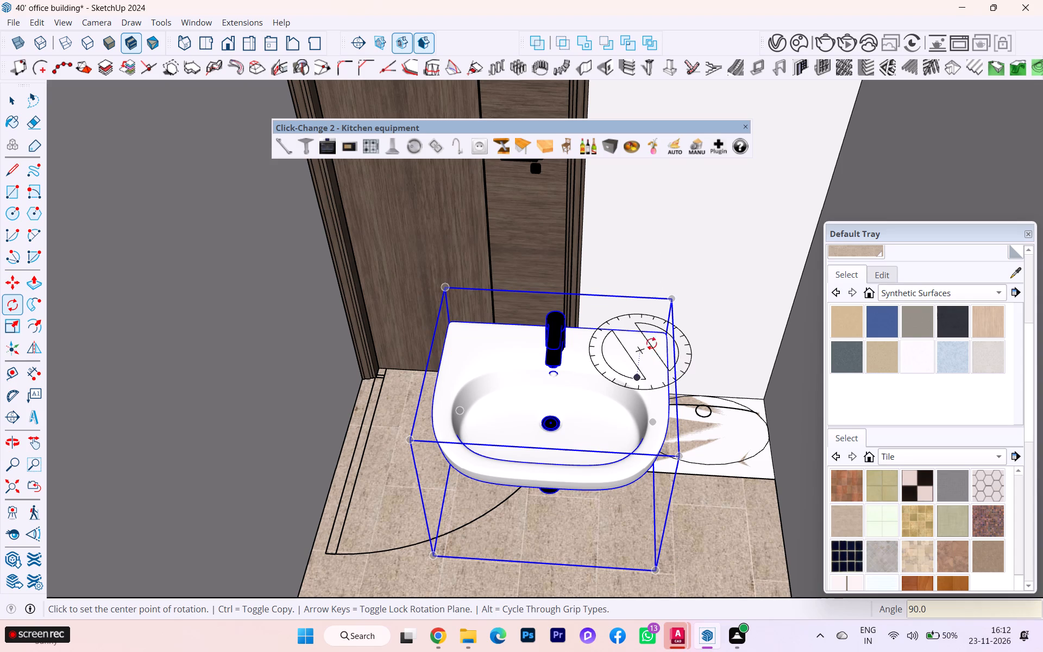
Move the sink by its back corner about 2' 7/8" into the wall corner above the basin outline.
key("m")
scroll(640, 313, "up", 2)
left_click(674, 336)
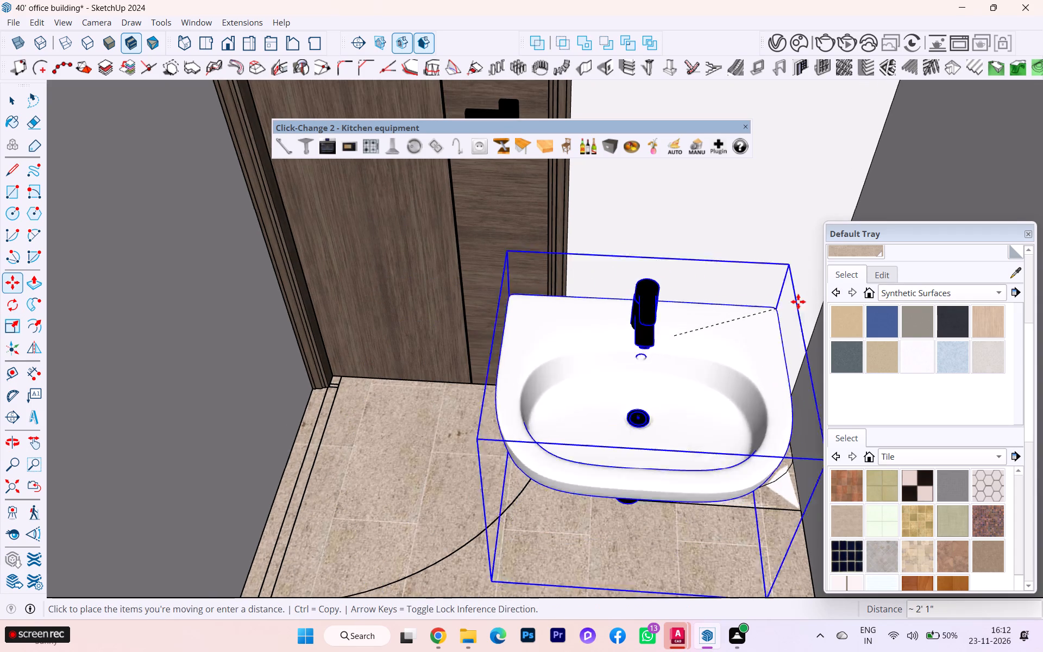
left_click(855, 200)
Examine the sink's placement in the toilet room against the two walls, the door and the basin outline below.
middle_click_drag(789, 228, 808, 222)
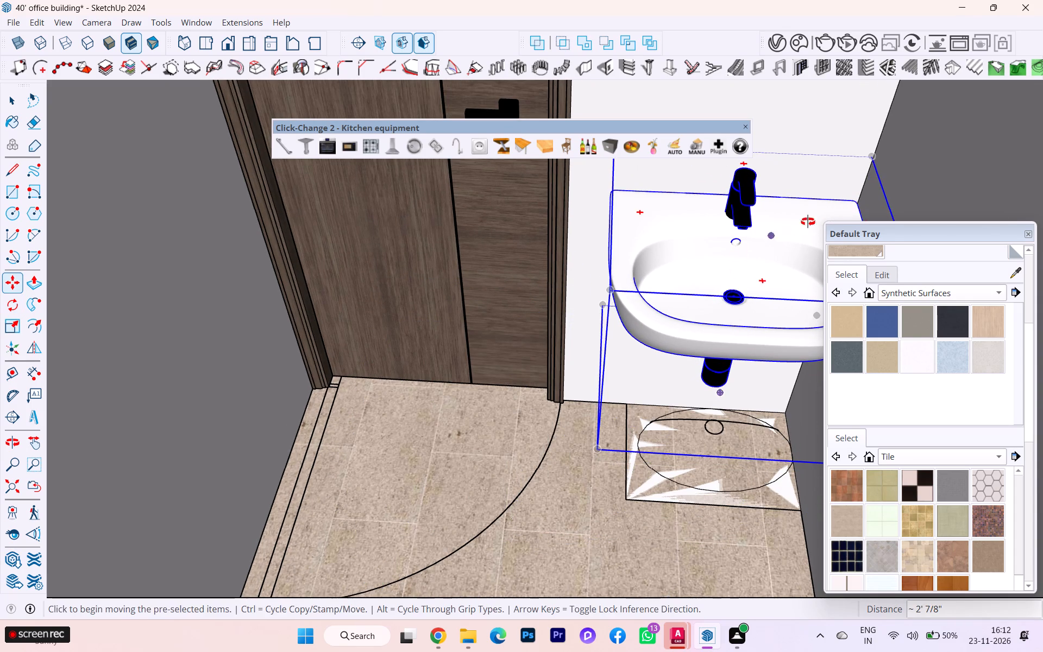
middle_click_drag(808, 222, 1006, 179)
scroll(572, 371, "down", 3)
scroll(314, 403, "down", 6)
scroll(322, 423, "up", 3)
scroll(320, 427, "down", 1)
scroll(315, 433, "up", 2)
scroll(313, 434, "down", 2)
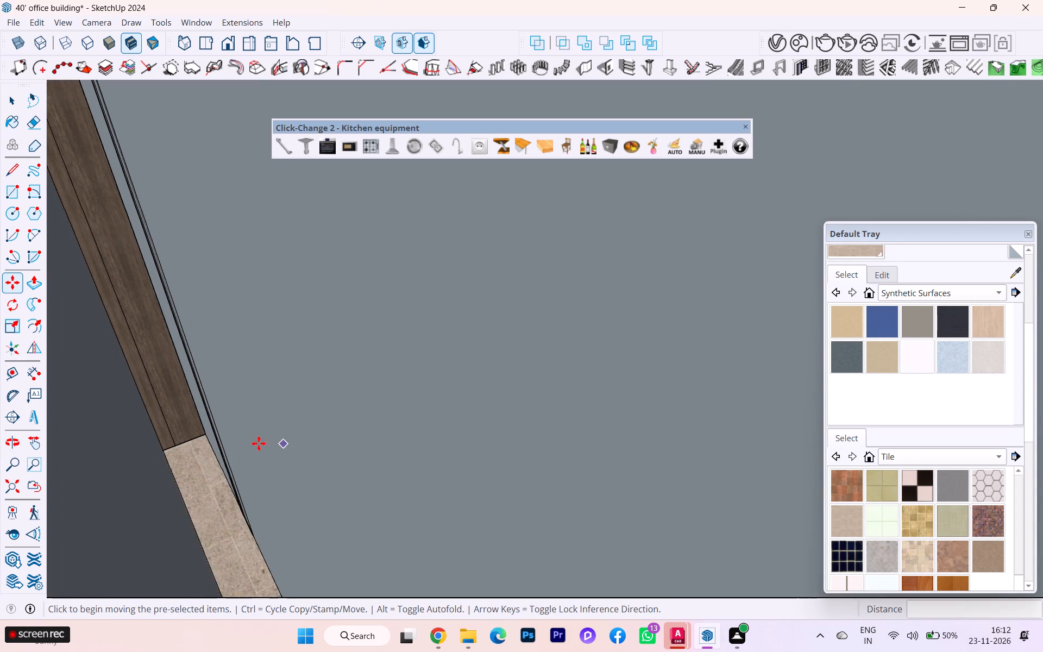
scroll(259, 443, "down", 4)
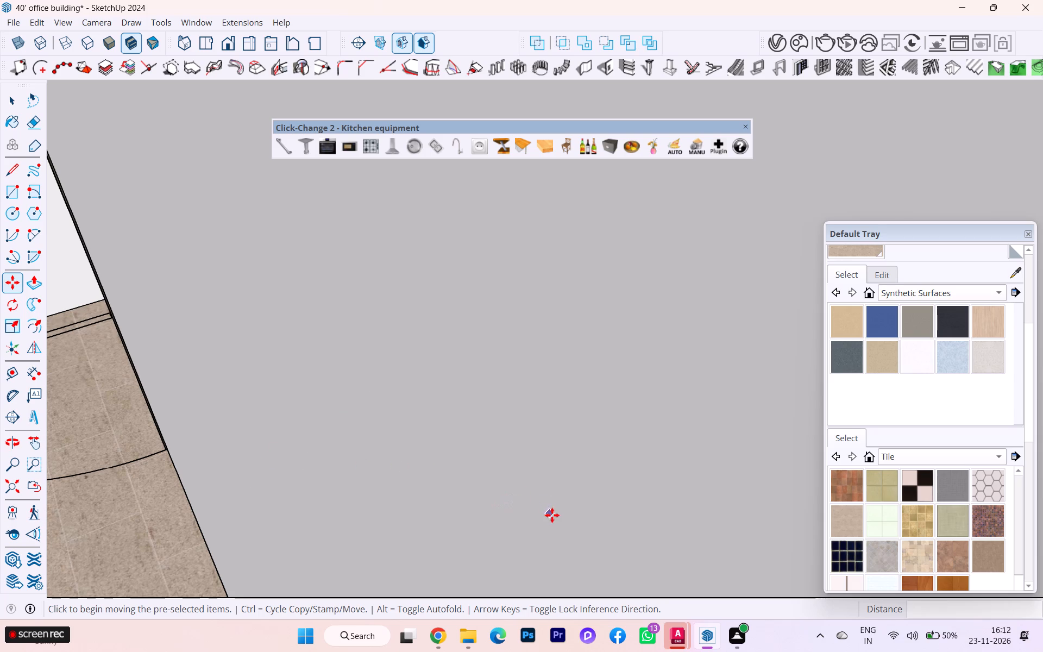
scroll(439, 542, "down", 1)
scroll(328, 398, "down", 5)
scroll(218, 472, "up", 2)
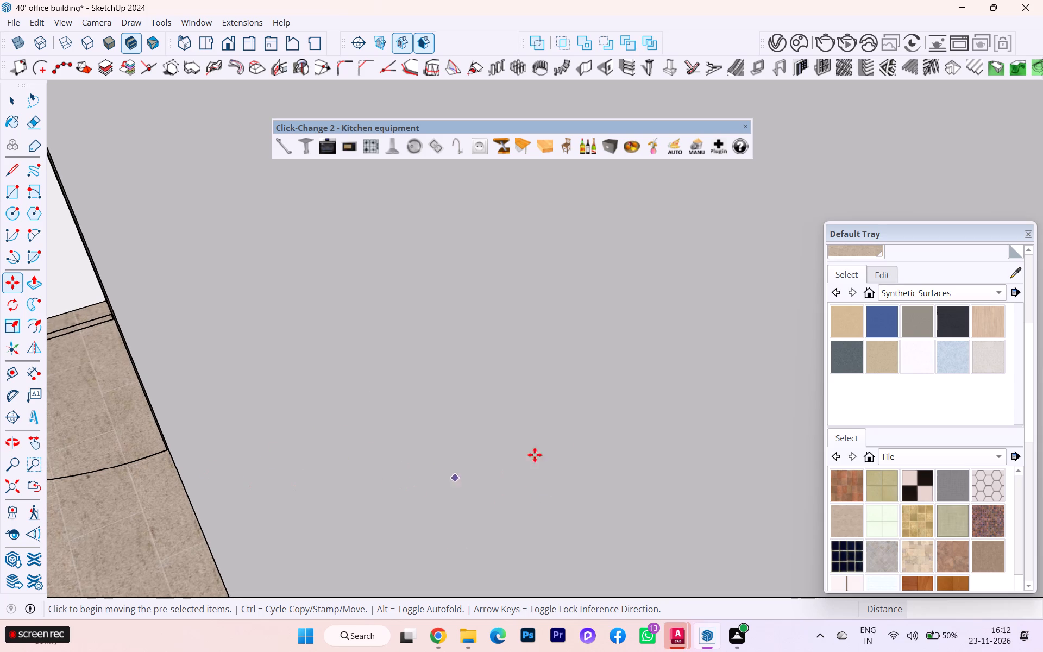
scroll(561, 444, "down", 4)
left_click(16, 492)
scroll(284, 502, "down", 3)
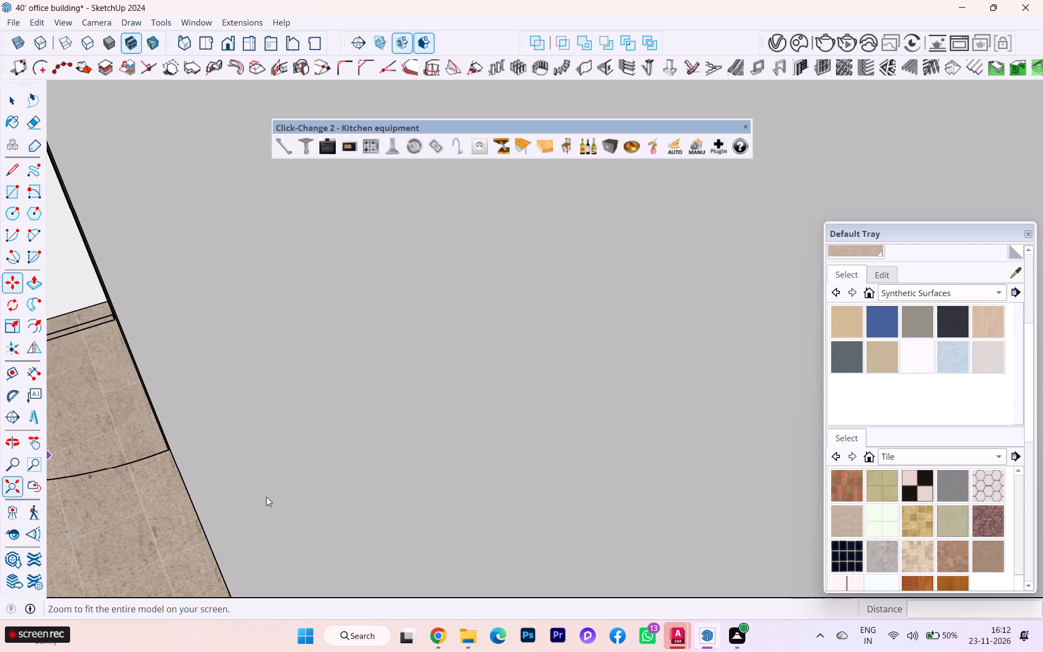
scroll(227, 489, "down", 4)
scroll(222, 491, "up", 1)
scroll(219, 492, "down", 2)
scroll(52, 485, "down", 4)
left_click(16, 489)
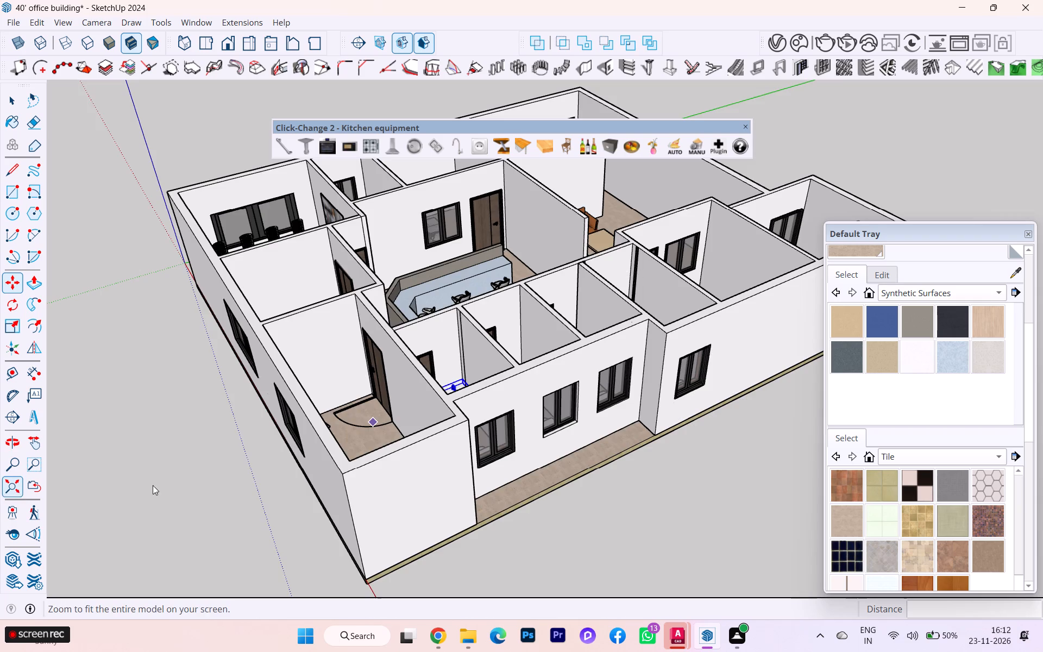
scroll(187, 486, "down", 4)
scroll(420, 394, "up", 9)
scroll(461, 382, "down", 3)
scroll(461, 382, "up", 10)
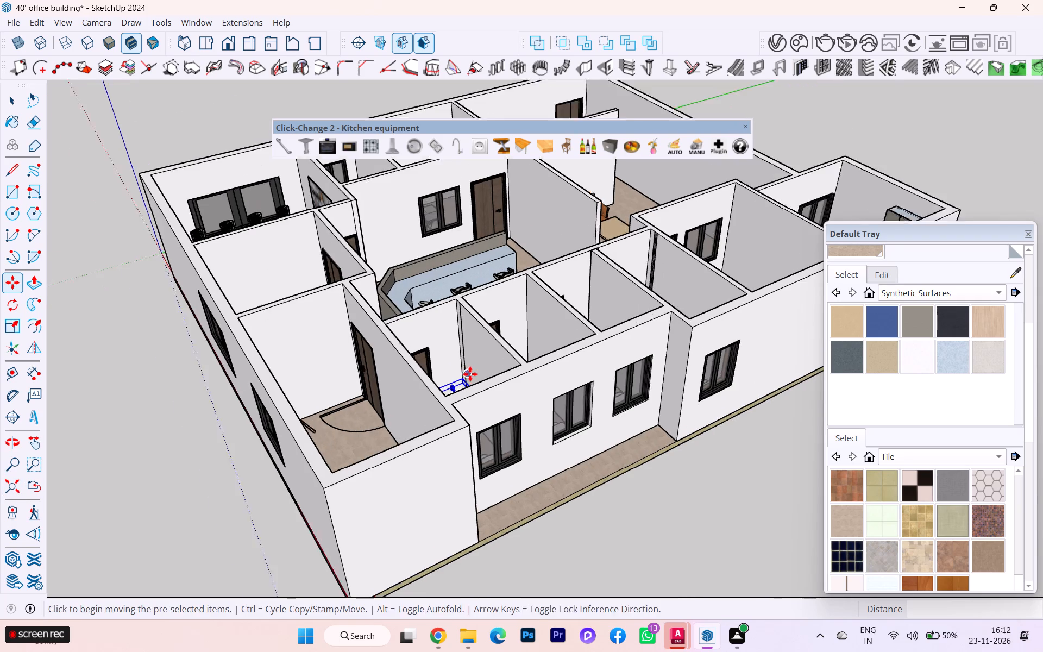
scroll(470, 374, "up", 5)
scroll(469, 400, "down", 1)
middle_click_drag(465, 409, 482, 509)
scroll(461, 458, "up", 11)
scroll(413, 417, "down", 1)
scroll(412, 417, "up", 1)
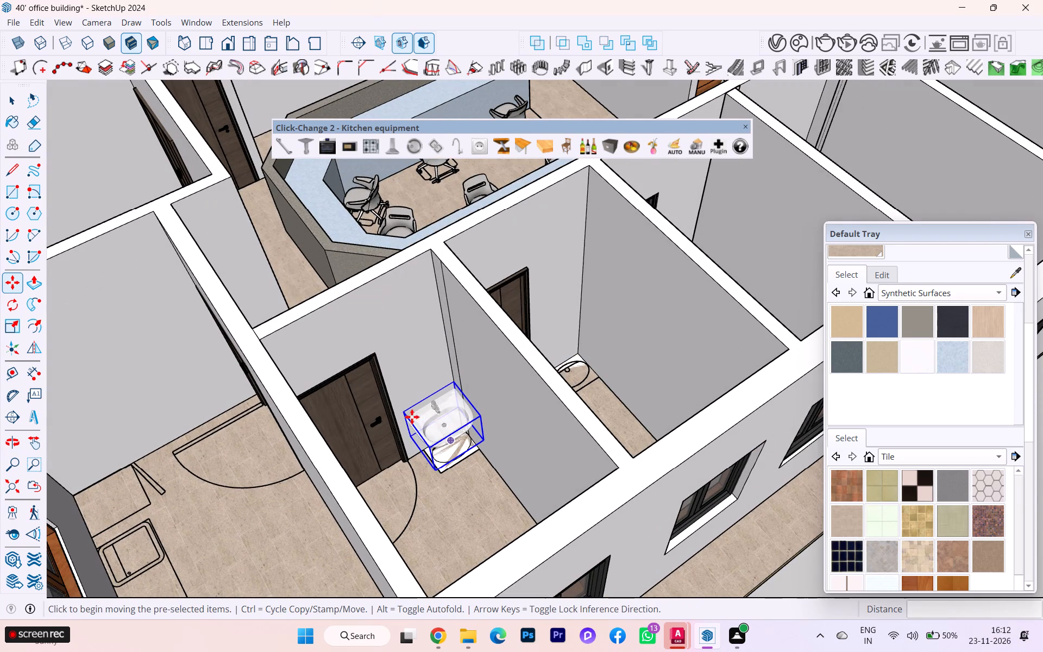
scroll(412, 417, "up", 4)
scroll(391, 428, "down", 4)
scroll(389, 434, "up", 2)
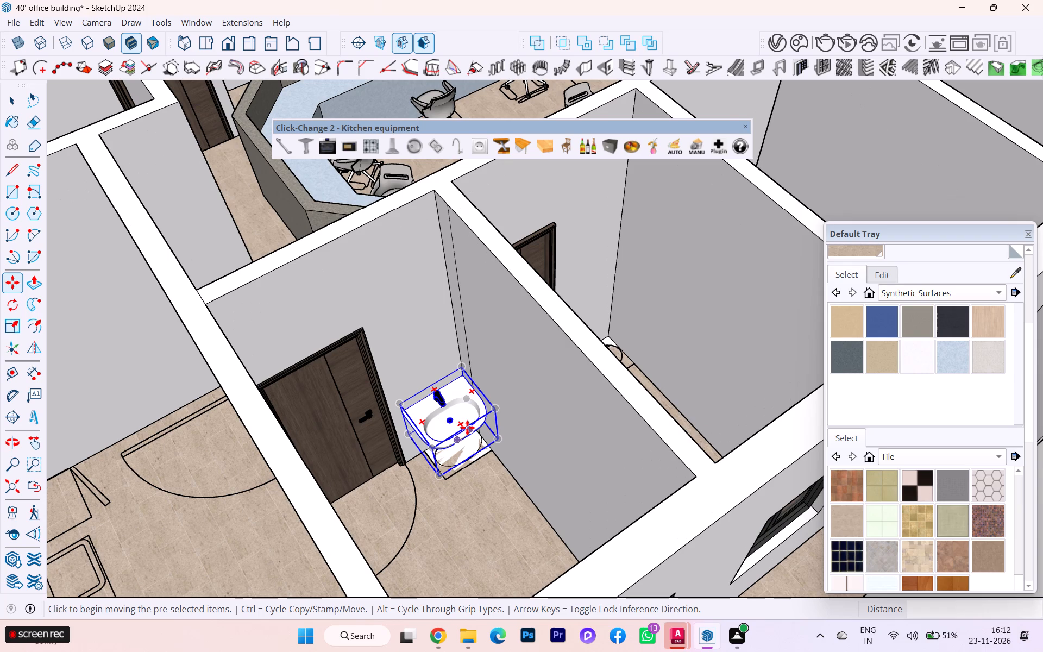
middle_click_drag(464, 429, 477, 424)
scroll(526, 415, "up", 3)
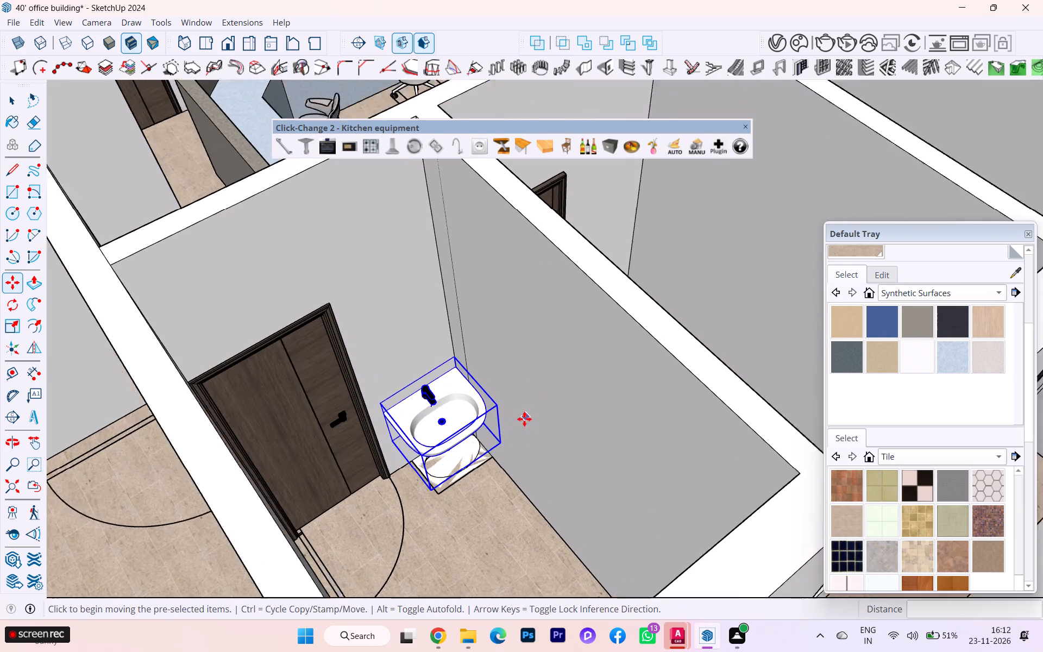
scroll(495, 432, "up", 5)
scroll(348, 425, "down", 1)
scroll(347, 424, "up", 2)
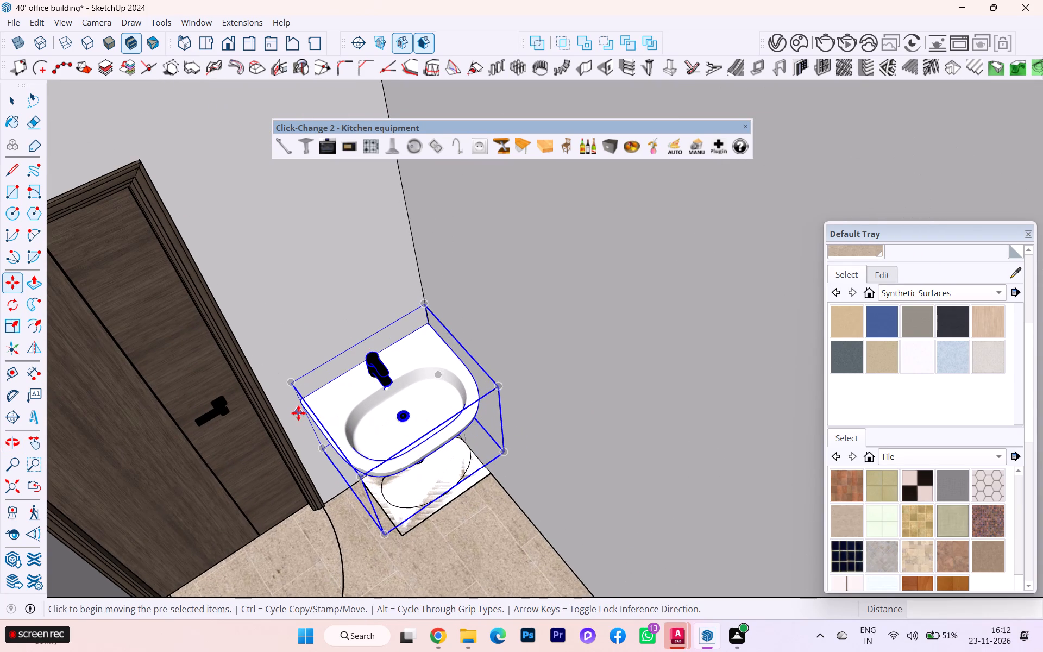
Raise the sink about 1' 3 11/16" up the wall corner above the basin outline.
left_click(308, 406)
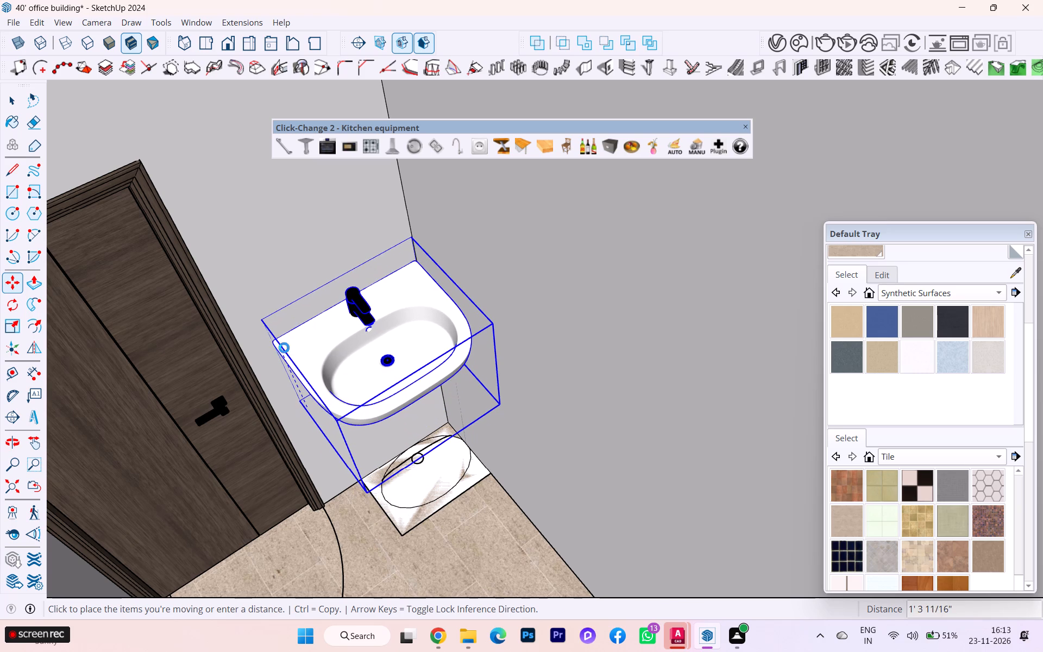
left_click(284, 348)
Copy the sink about 5' 3 5/8" along the green axis into the neighbouring toilet room, above its basin outline.
middle_click_drag(429, 397, 574, 386)
scroll(405, 360, "down", 2)
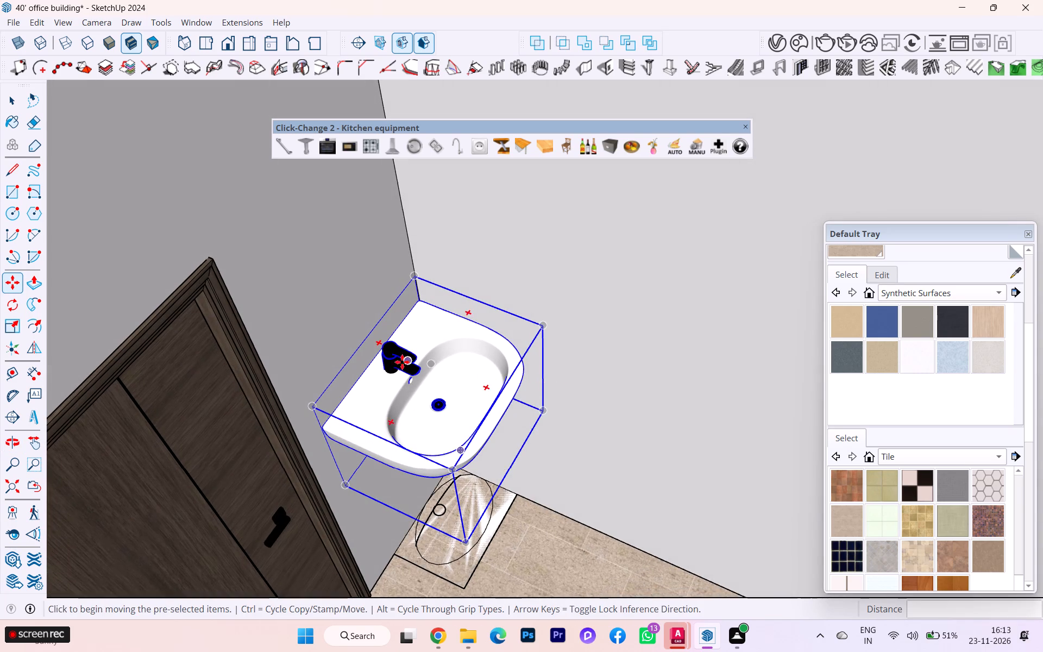
scroll(402, 362, "down", 9)
middle_click_drag(366, 380, 309, 416)
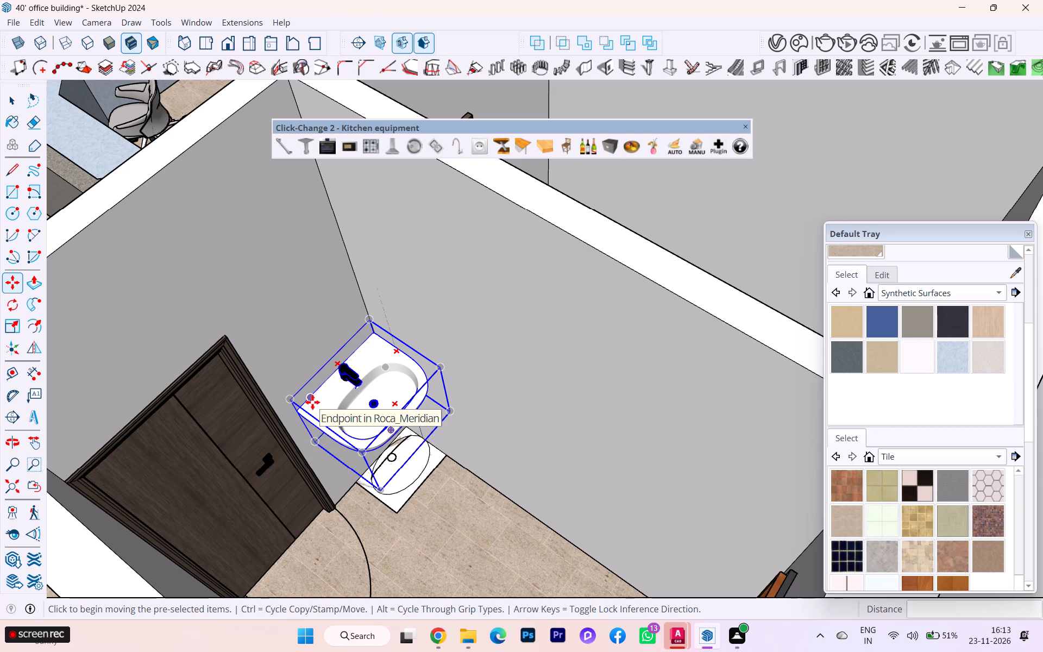
scroll(308, 421, "down", 4)
scroll(242, 446, "up", 1)
scroll(240, 446, "down", 1)
scroll(238, 446, "up", 2)
scroll(411, 440, "down", 2)
middle_click_drag(430, 453, 236, 503)
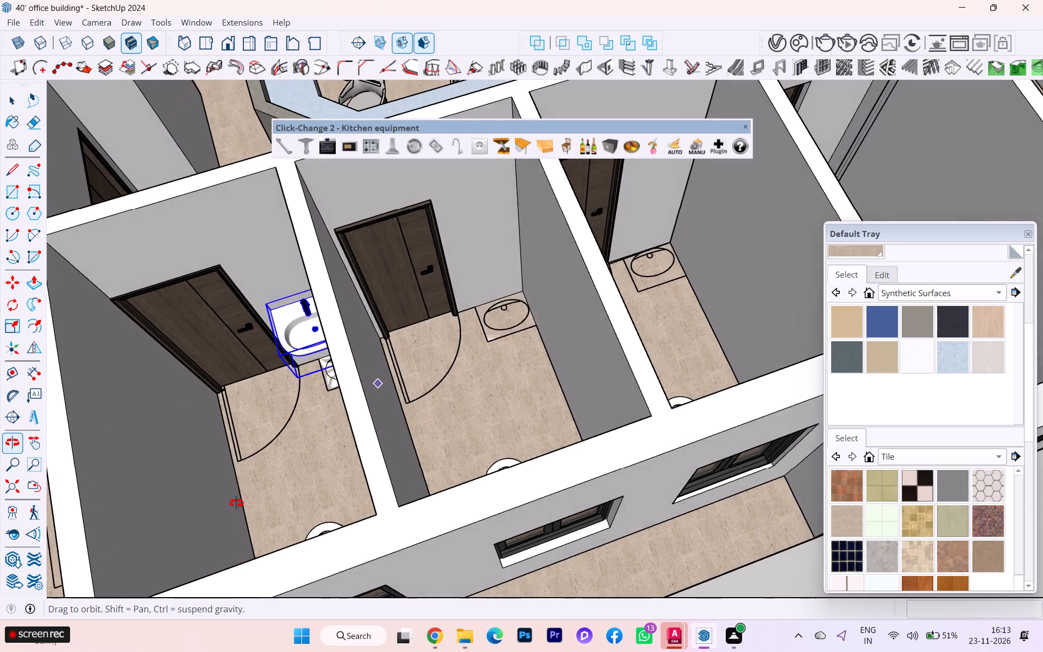
middle_click_drag(236, 503, 236, 505)
left_click(290, 355)
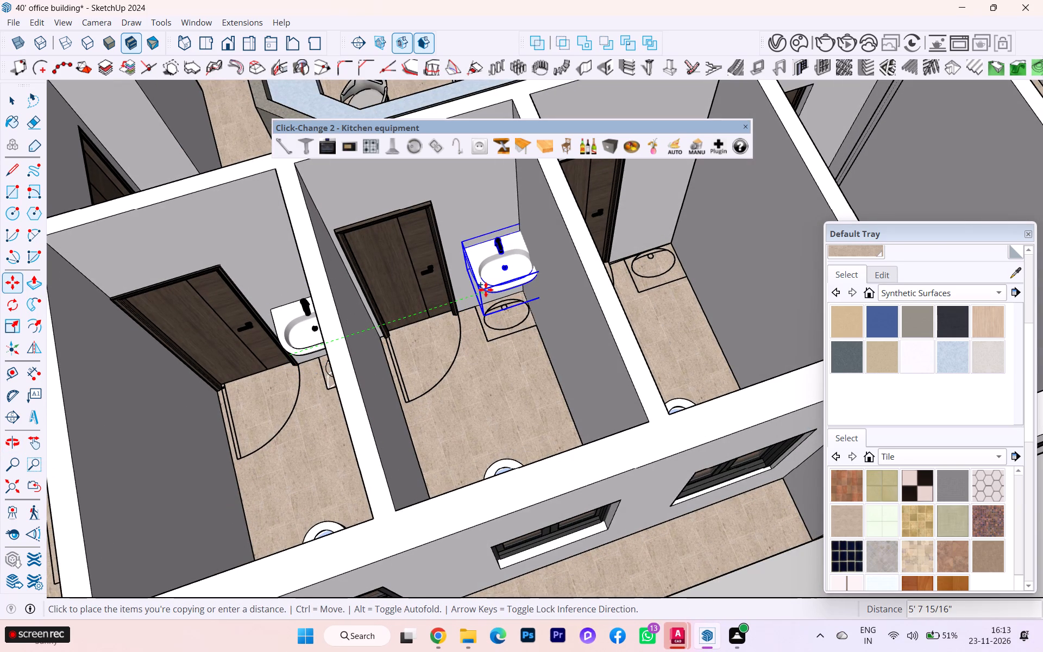
key("Left")
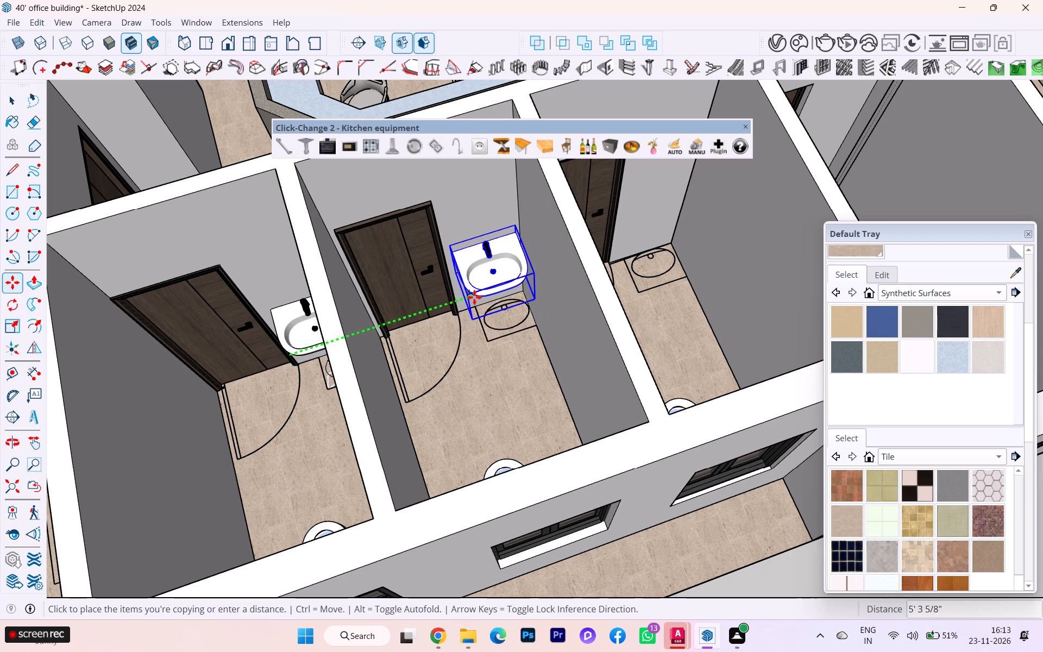
left_click(474, 297)
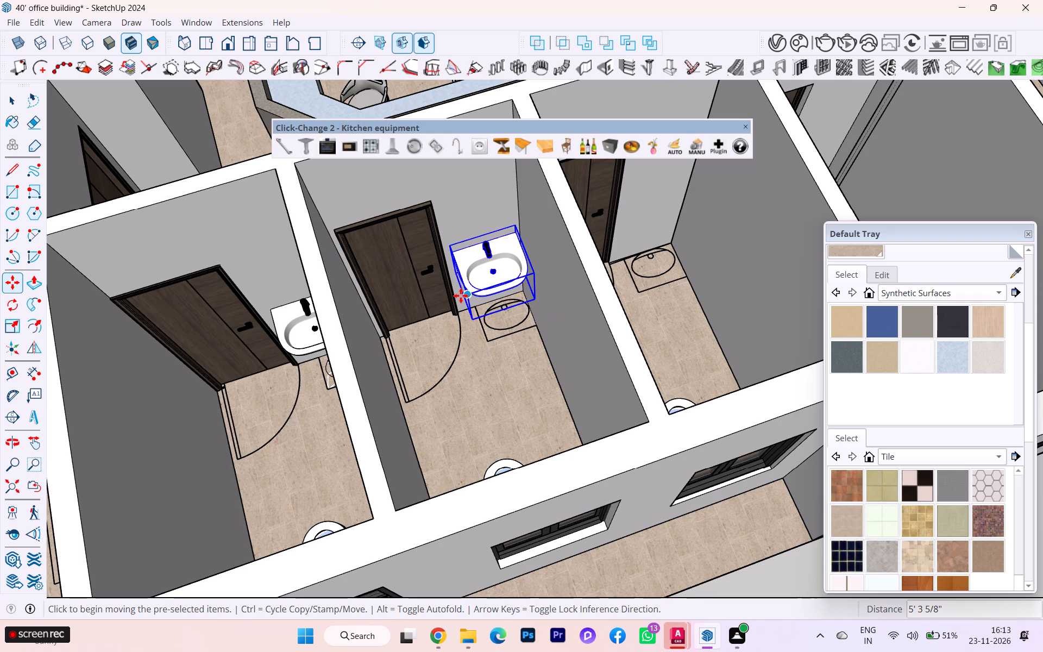
Copy the second sink about 5' 2" along the green axis to above the basin outline in the third toilet room.
left_click(479, 294)
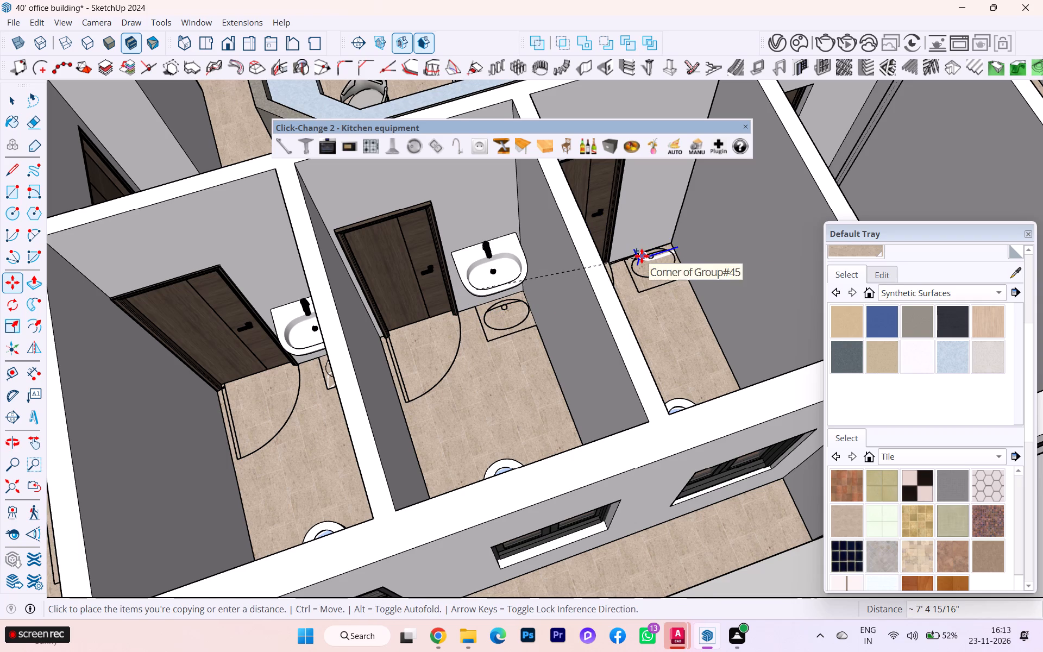
key("Left")
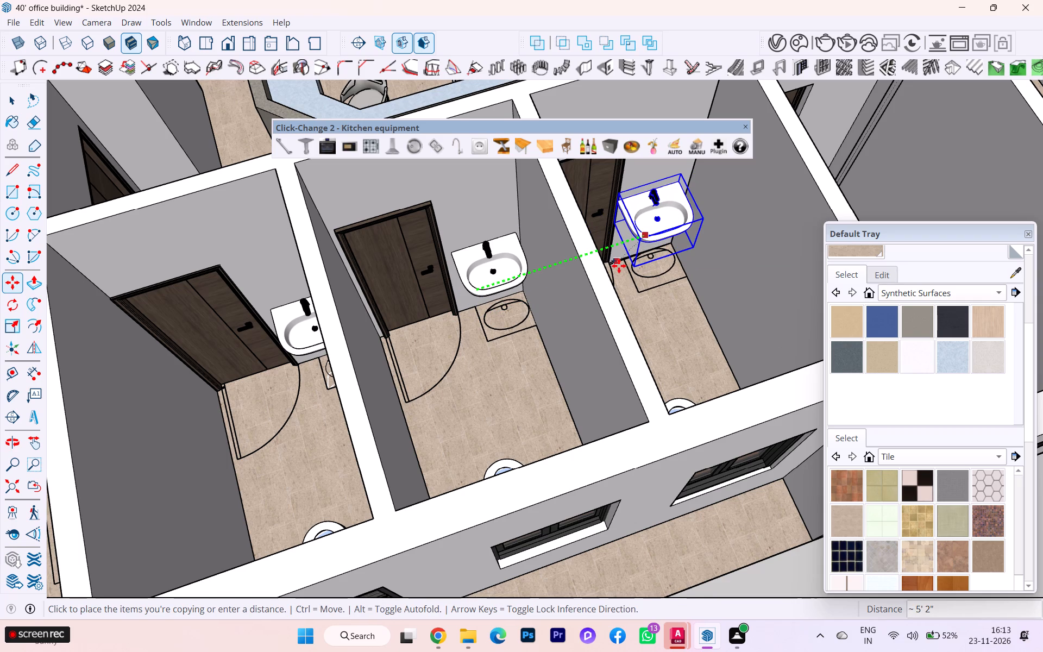
left_click(619, 266)
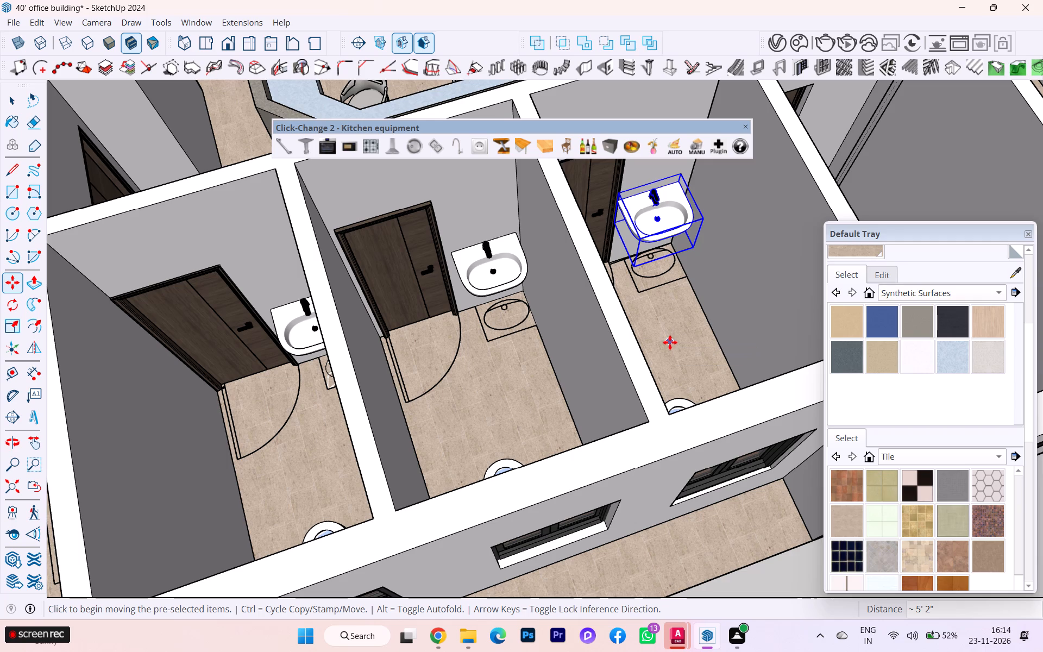
Copy the third sink about 5' 3 3/16" along the green axis into the fourth toilet room, above its basin outline.
scroll(581, 383, "down", 1)
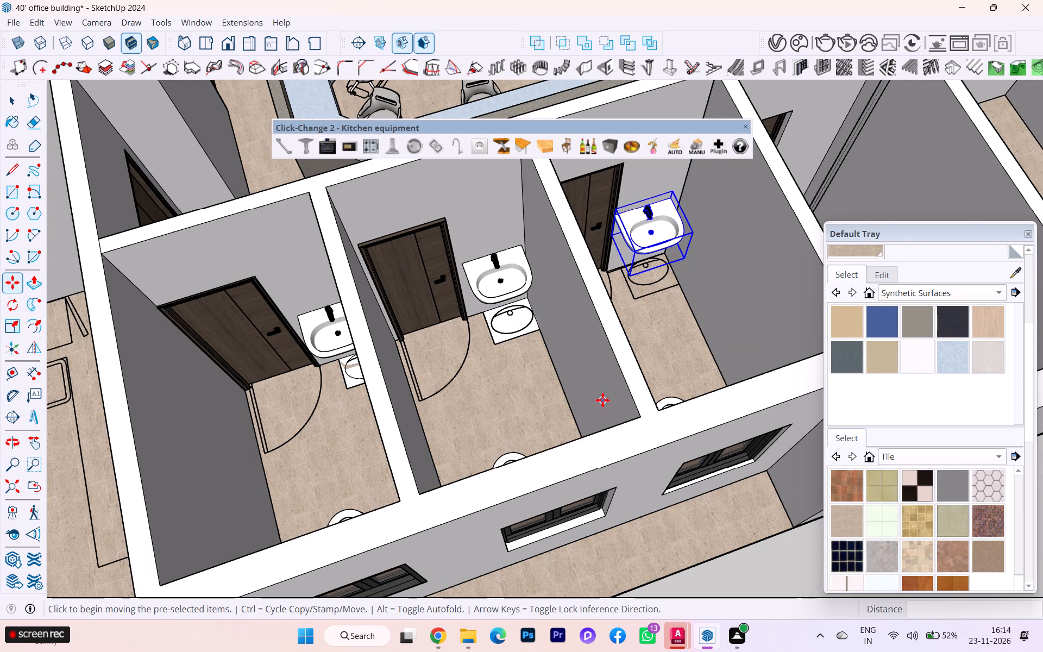
scroll(518, 422, "down", 2)
scroll(677, 268, "up", 2)
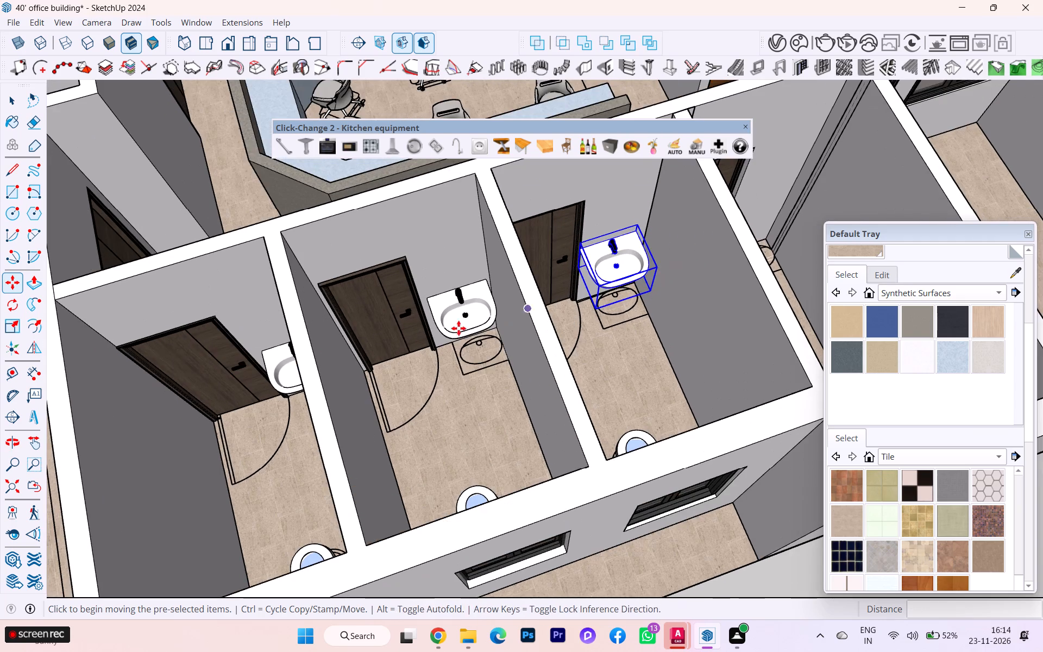
middle_click_drag(432, 332, 286, 354)
scroll(649, 336, "up", 2)
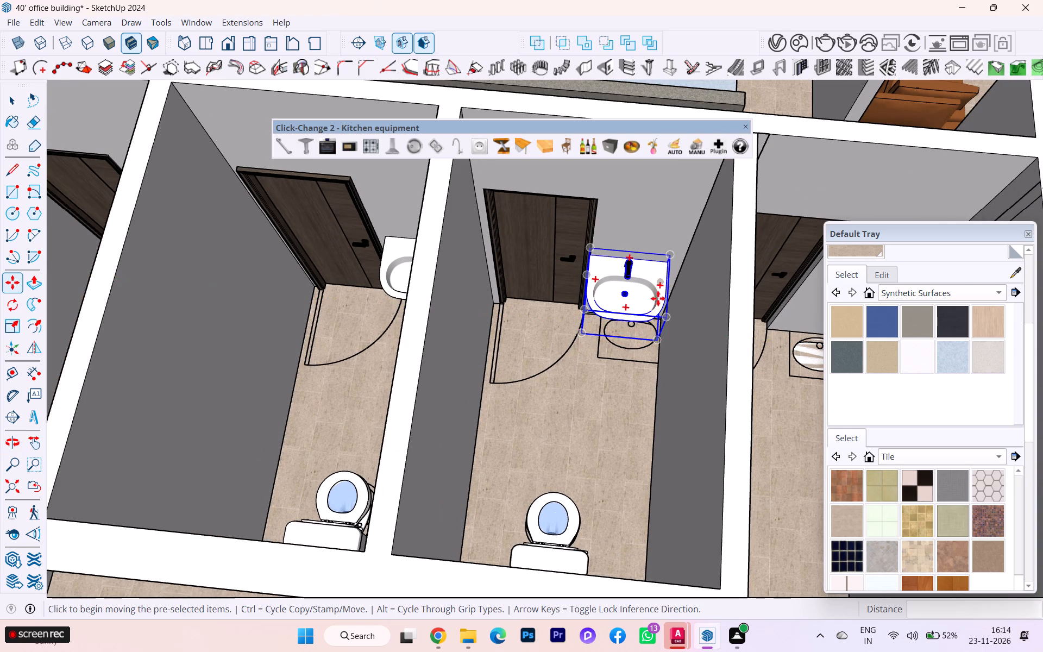
left_click(661, 285)
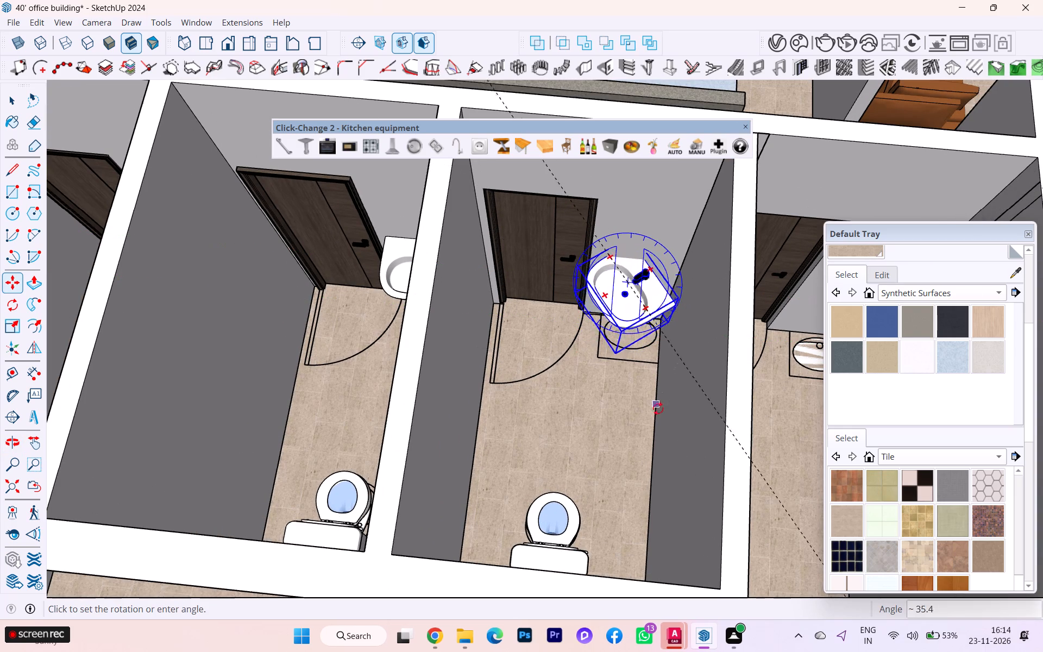
key("Escape")
scroll(655, 334, "up", 1)
left_click(652, 317)
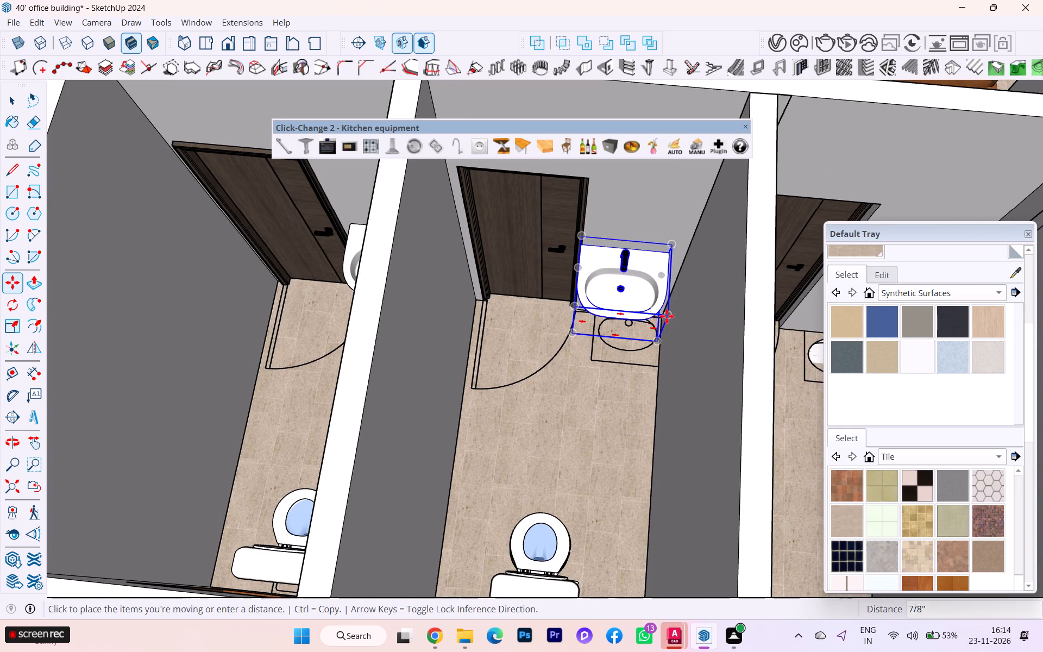
scroll(605, 325, "down", 8)
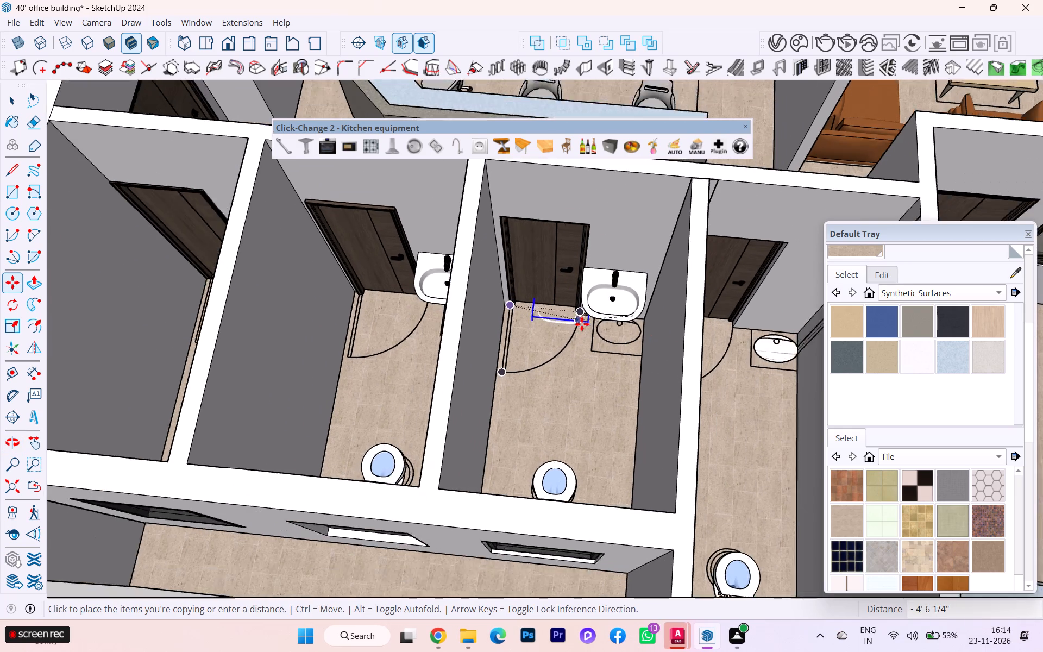
scroll(774, 346, "up", 2)
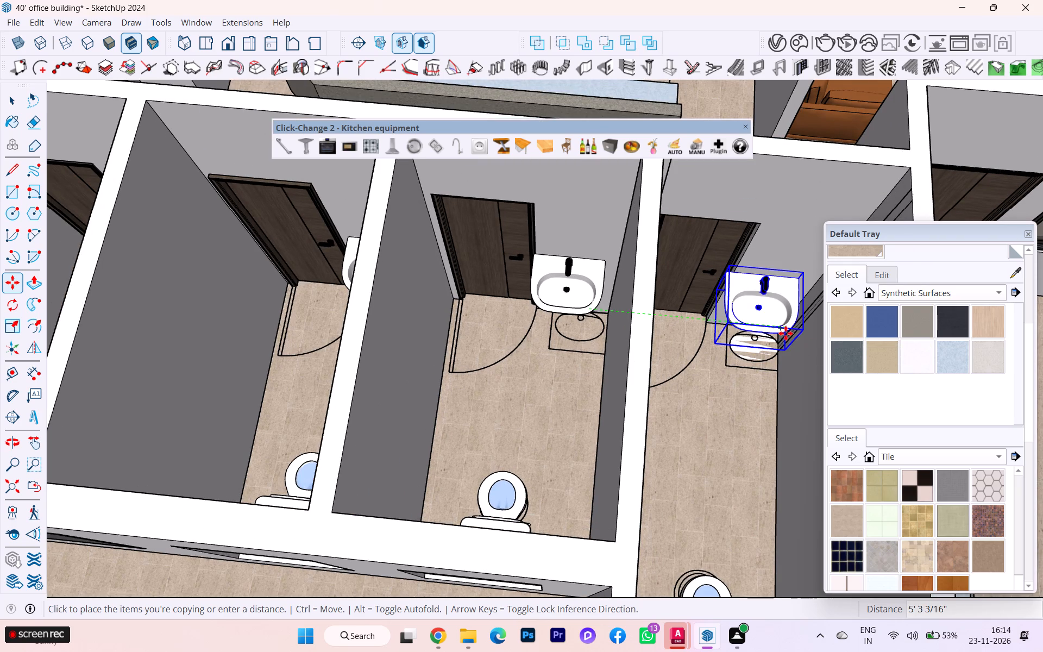
left_click(786, 333)
Nudge the fourth sink sideways to fit against the side wall of its toilet room.
scroll(621, 343, "down", 3)
scroll(759, 333, "up", 3)
middle_click_drag(763, 326, 703, 307)
left_click(756, 356)
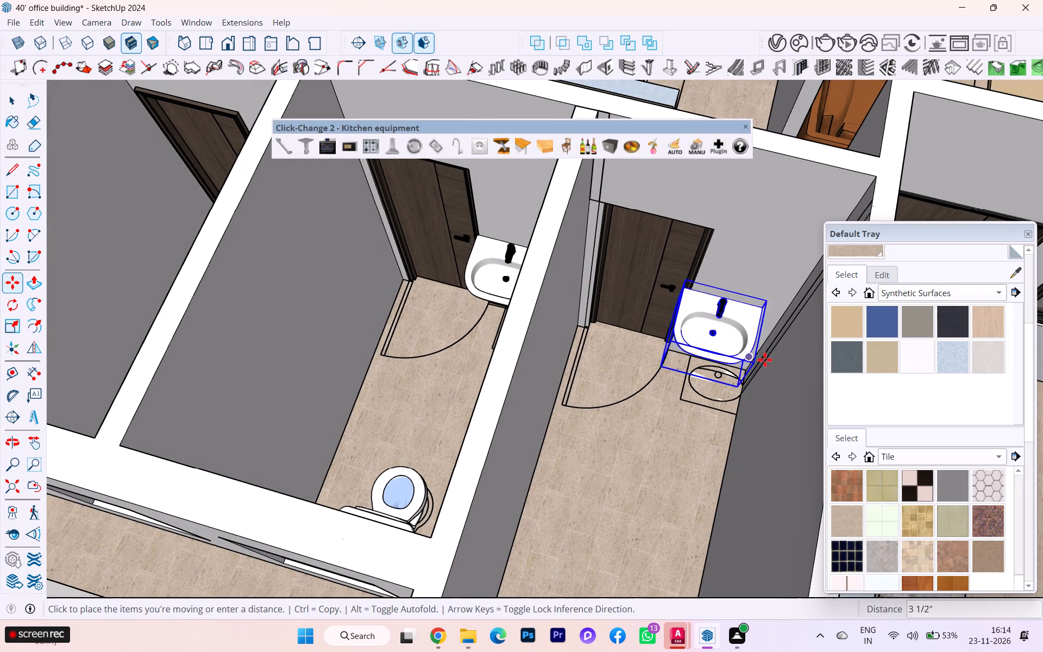
left_click(759, 359)
Examine the row of toilet-room sinks and the overall floor layout for rooms still needing a sink.
scroll(699, 340, "down", 5)
scroll(632, 348, "down", 5)
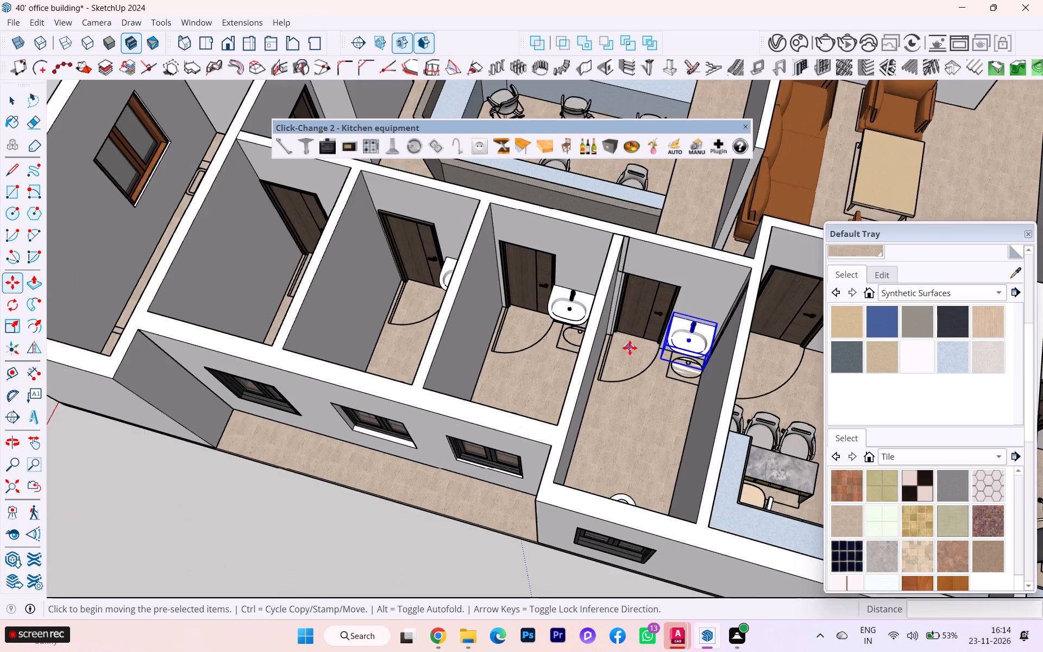
scroll(630, 344, "down", 4)
middle_click_drag(671, 350, 678, 329)
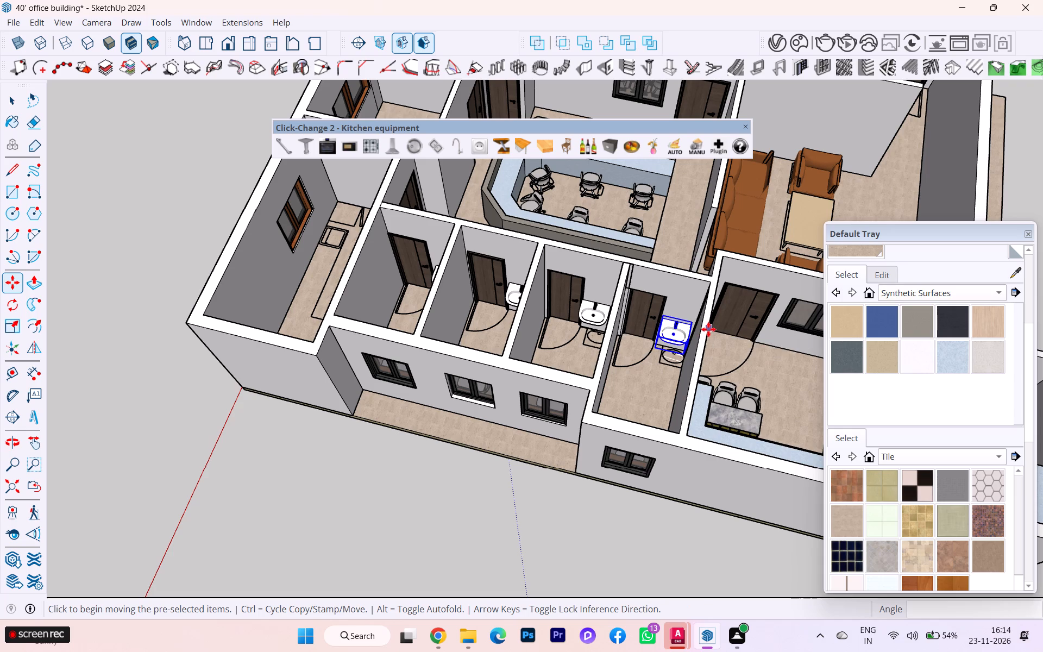
scroll(569, 321, "down", 1)
scroll(674, 343, "up", 3)
scroll(572, 334, "down", 3)
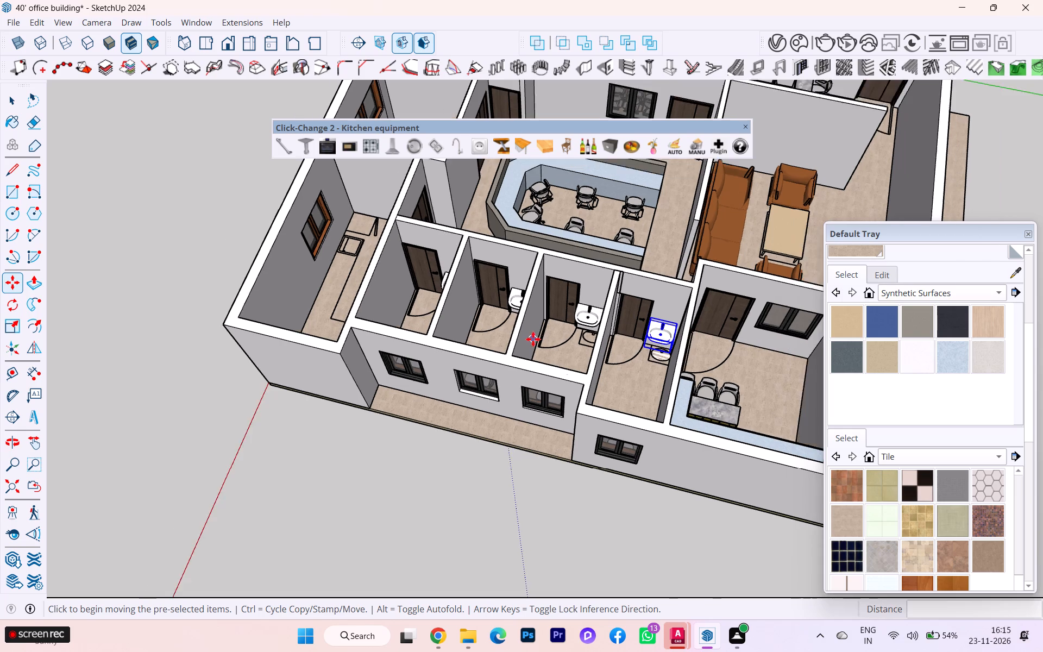
middle_click_drag(561, 348, 737, 369)
scroll(493, 382, "down", 7)
middle_click_drag(610, 406, 761, 429)
scroll(662, 389, "down", 1)
scroll(662, 389, "up", 2)
scroll(661, 389, "down", 1)
scroll(419, 404, "down", 2)
scroll(439, 275, "up", 2)
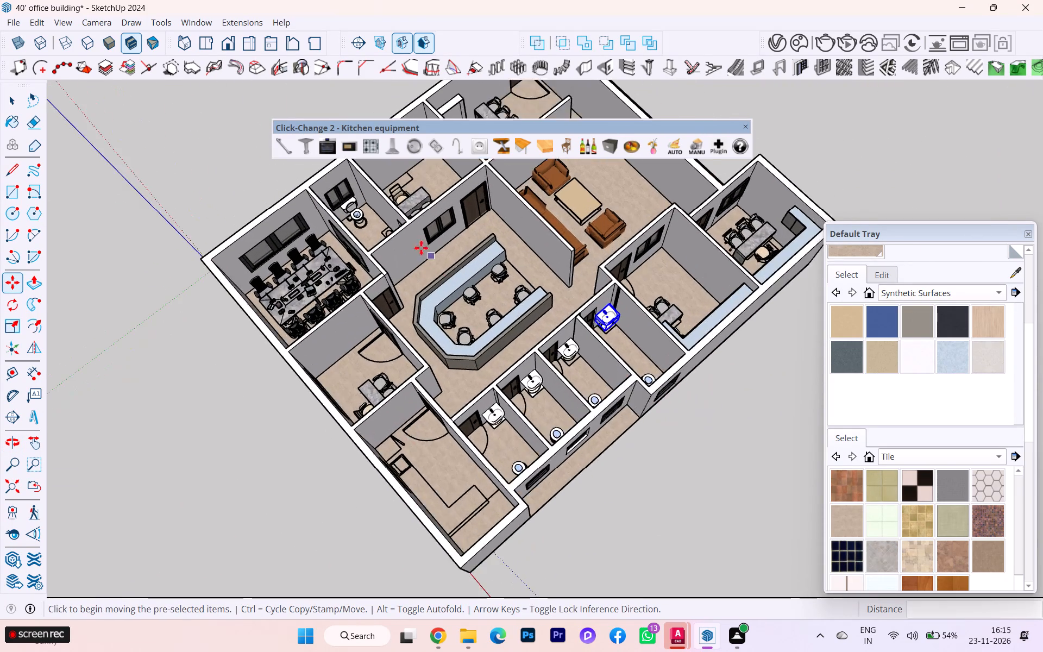
scroll(416, 247, "down", 4)
scroll(495, 399, "down", 1)
scroll(496, 404, "up", 1)
scroll(496, 405, "down", 4)
middle_click_drag(499, 404, 675, 403)
scroll(505, 401, "down", 1)
scroll(445, 316, "down", 2)
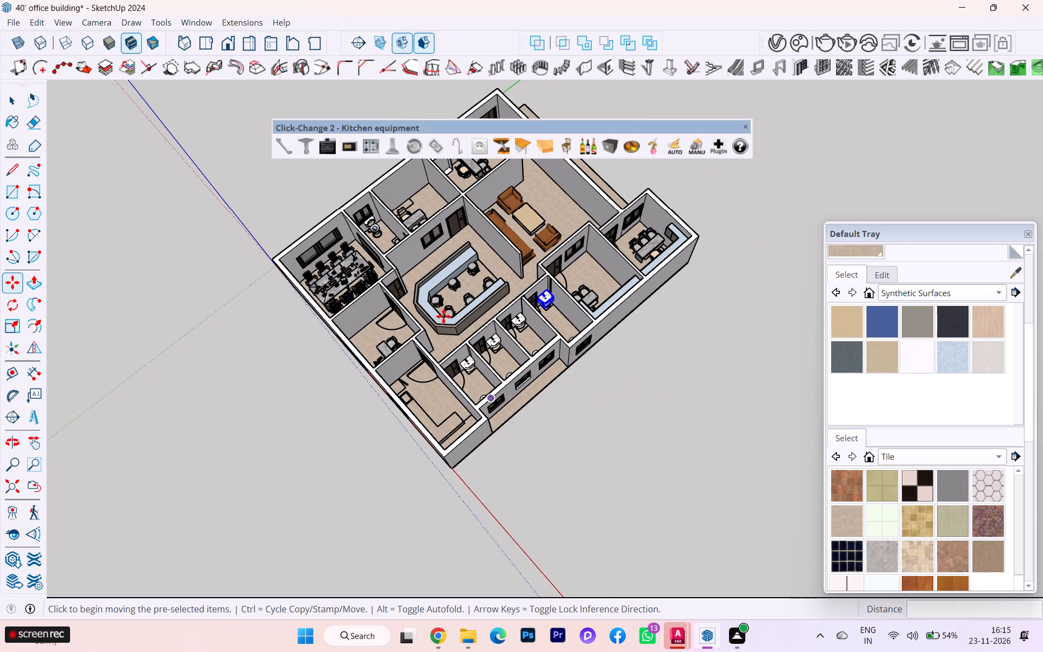
Copy the fourth sink about 26' 8 9/16" across the reception area into the desk office beside the separate toilet room.
middle_click_drag(443, 316, 631, 313)
scroll(381, 309, "up", 8)
scroll(407, 378, "up", 3)
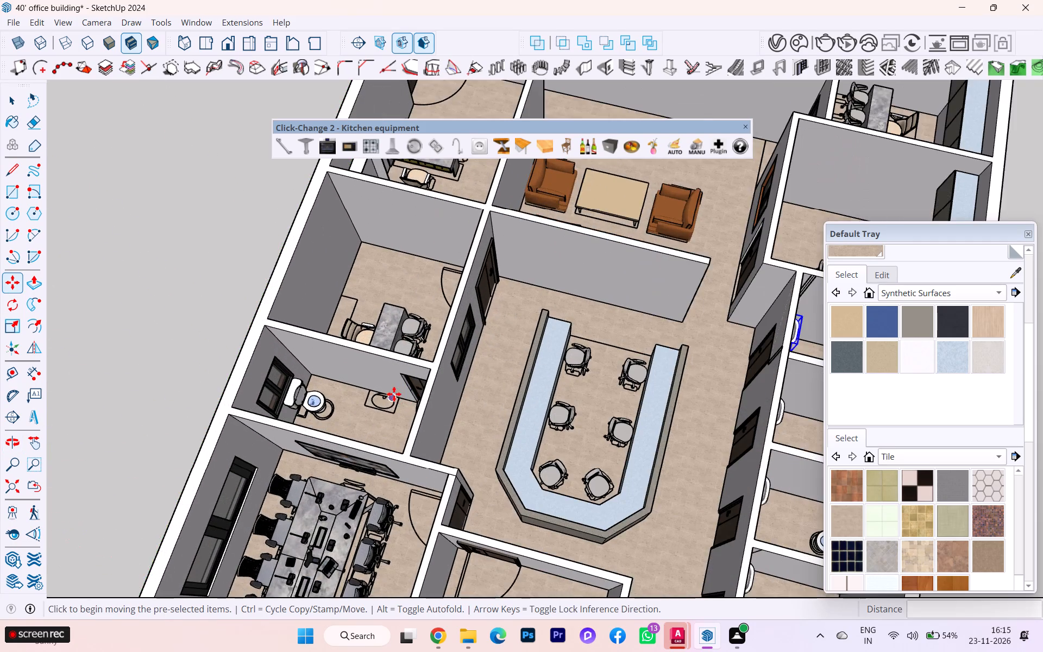
middle_click_drag(394, 394, 415, 390)
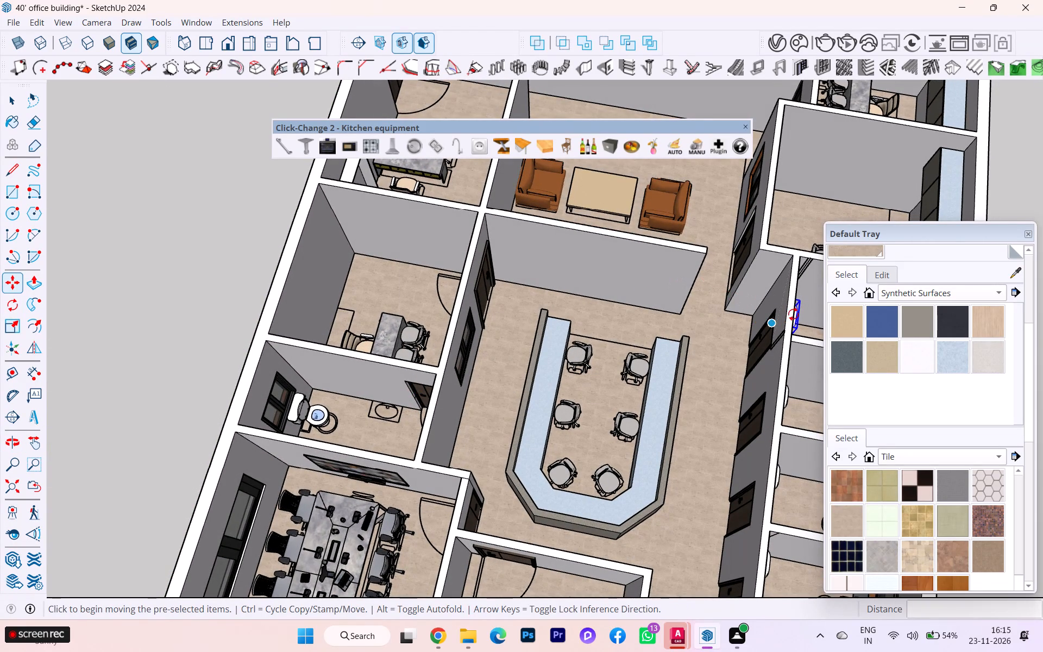
left_click(793, 314)
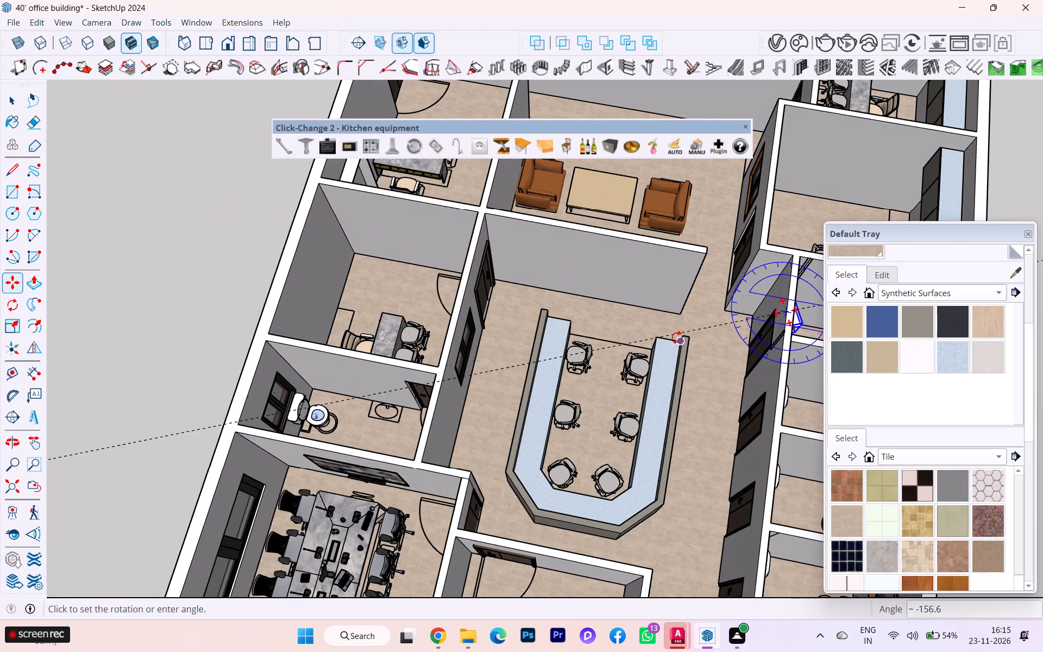
key("Escape")
scroll(720, 323, "up", 2)
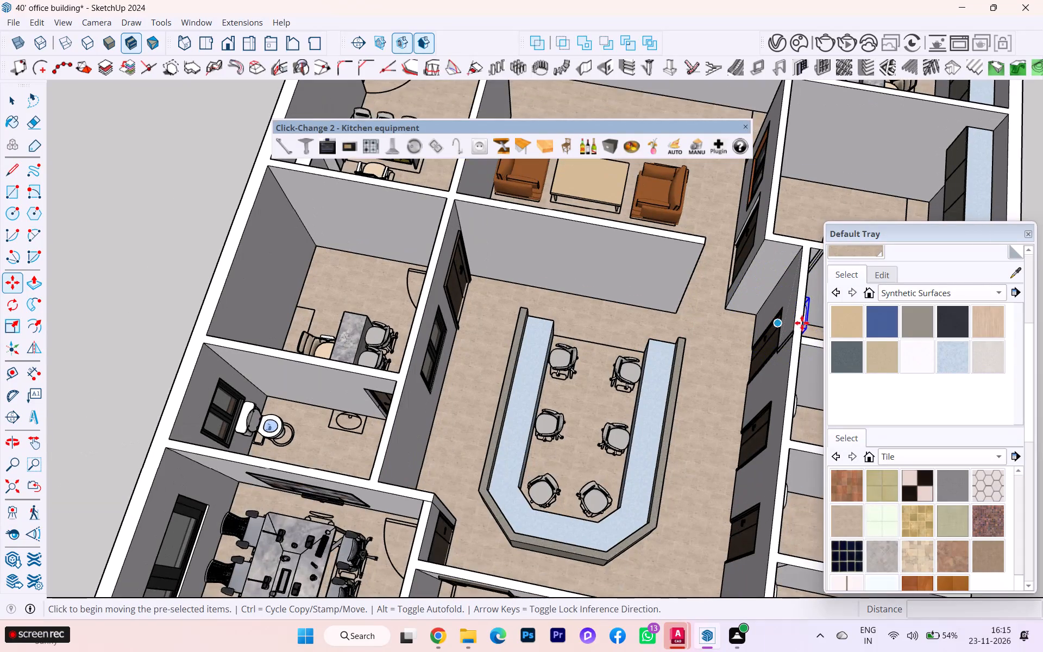
left_click(802, 318)
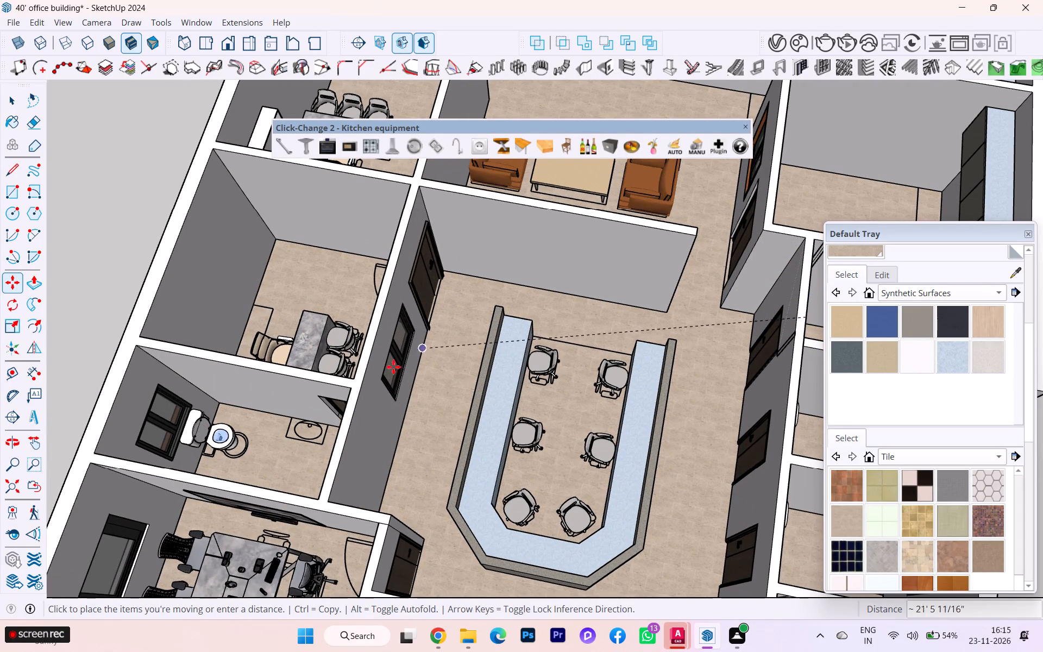
scroll(271, 434, "up", 2)
middle_click_drag(331, 453, 359, 451)
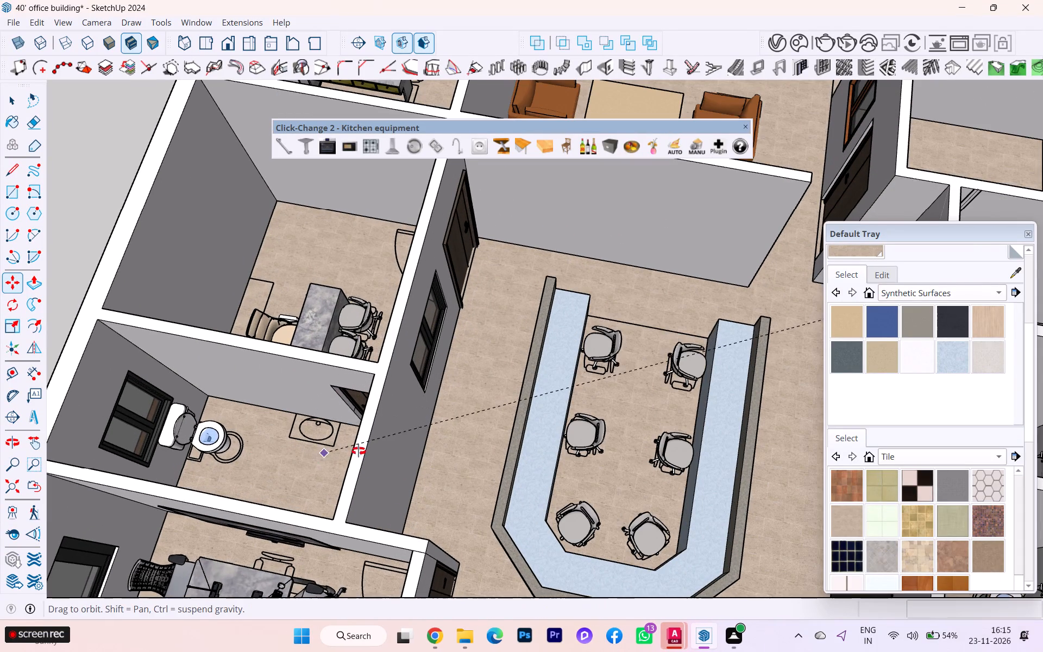
middle_click_drag(359, 451, 521, 419)
scroll(357, 529, "down", 5)
scroll(398, 447, "down", 3)
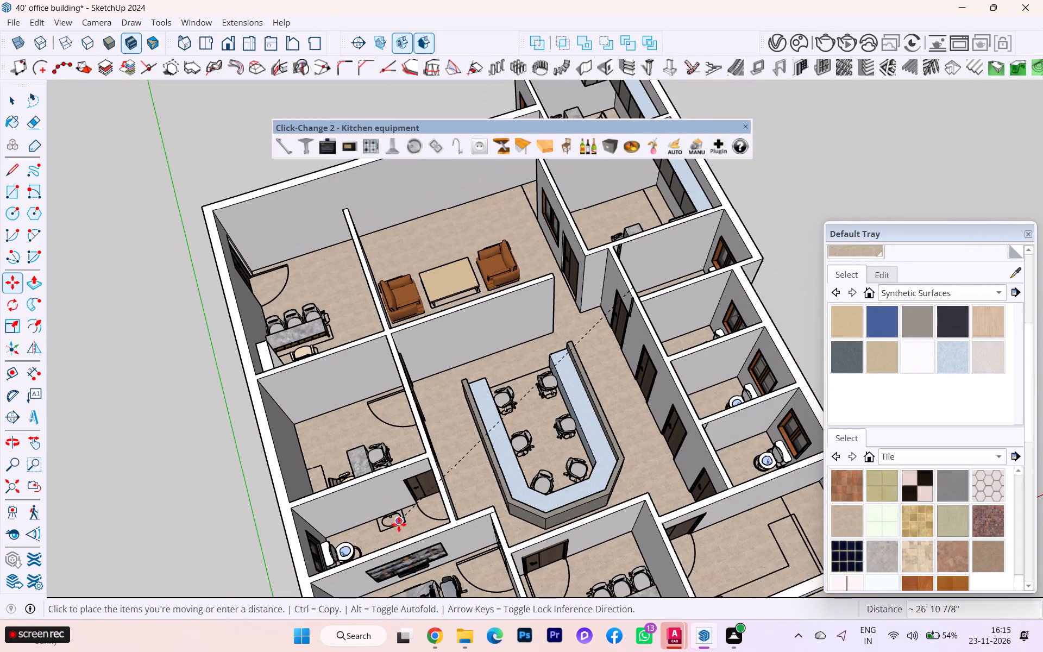
scroll(396, 526, "up", 3)
middle_click_drag(401, 521, 505, 506)
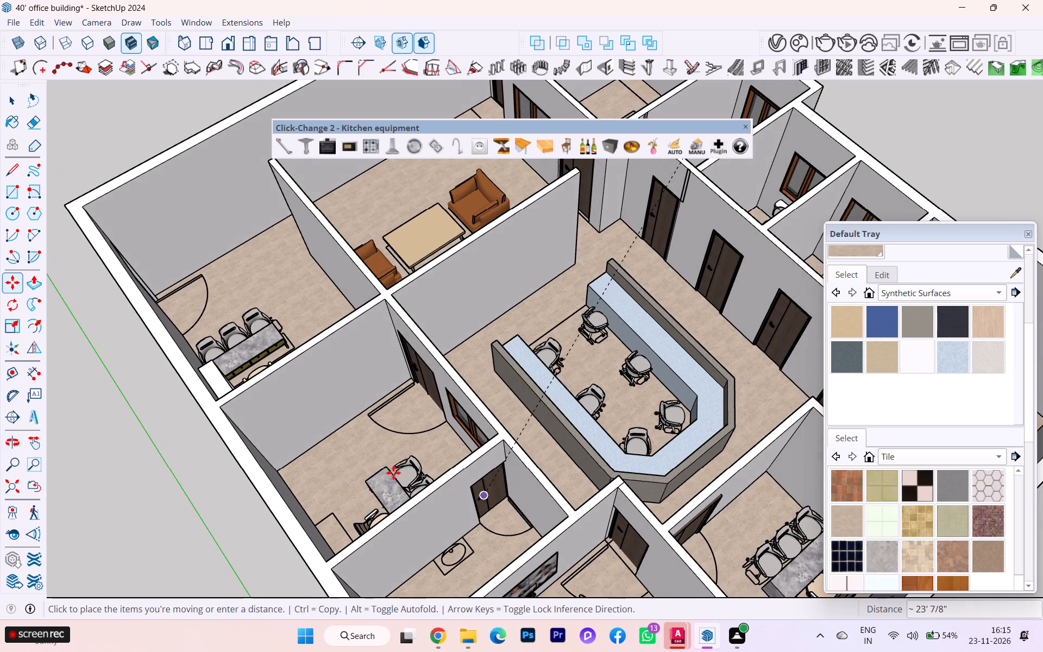
scroll(383, 467, "down", 3)
scroll(443, 562, "up", 3)
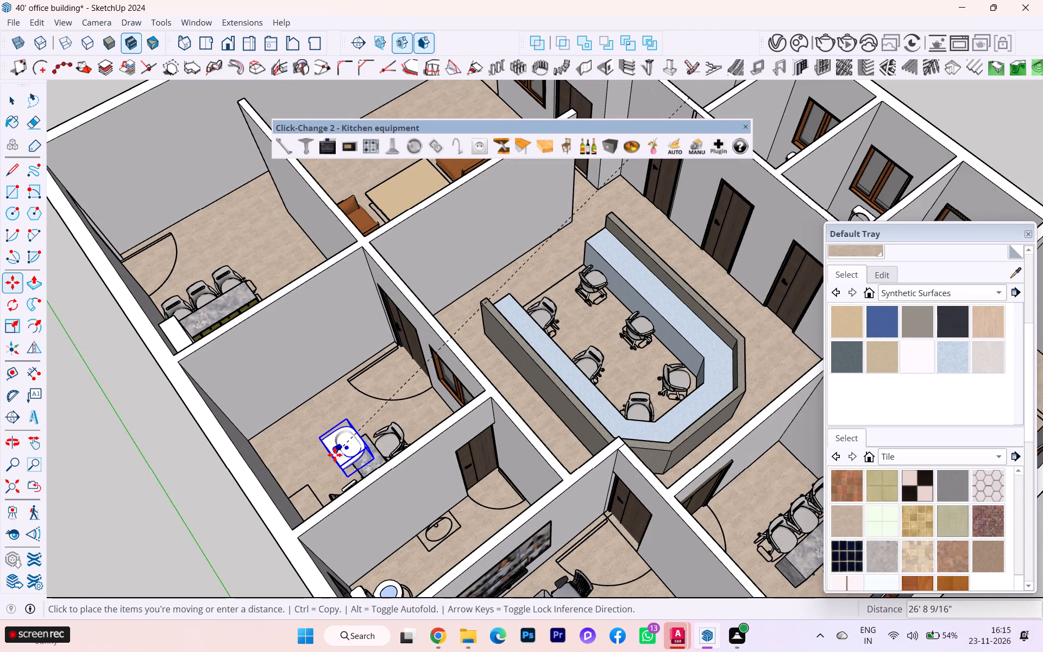
left_click(335, 455)
Move the sink copy about 6' 5 3/4" along the green axis from the desk office into the separate toilet room.
left_click(356, 455)
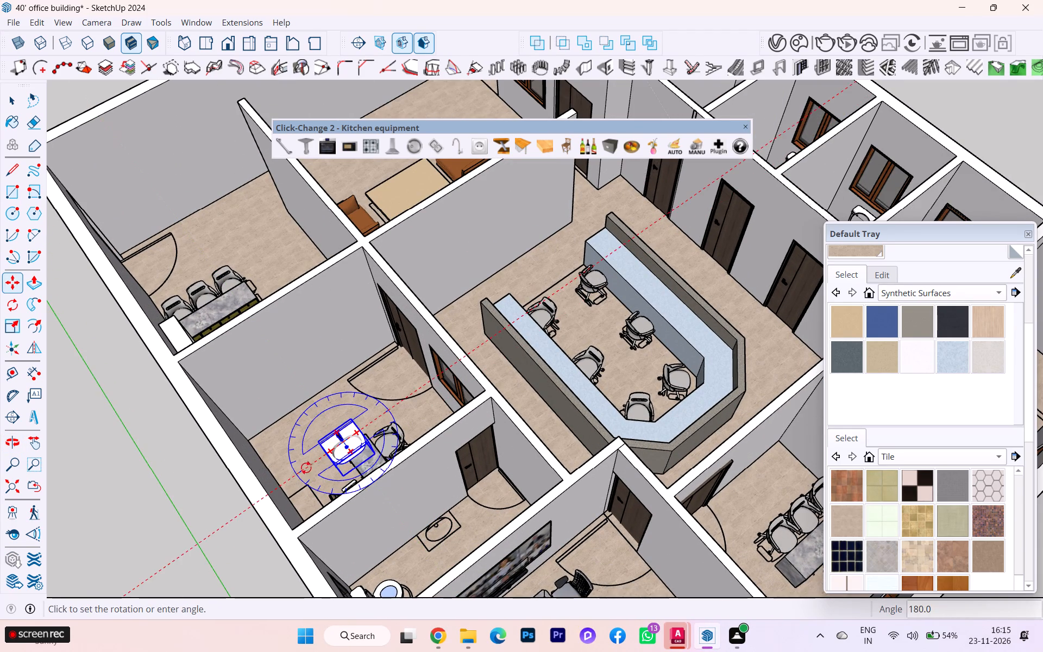
key("Escape")
left_click(347, 458)
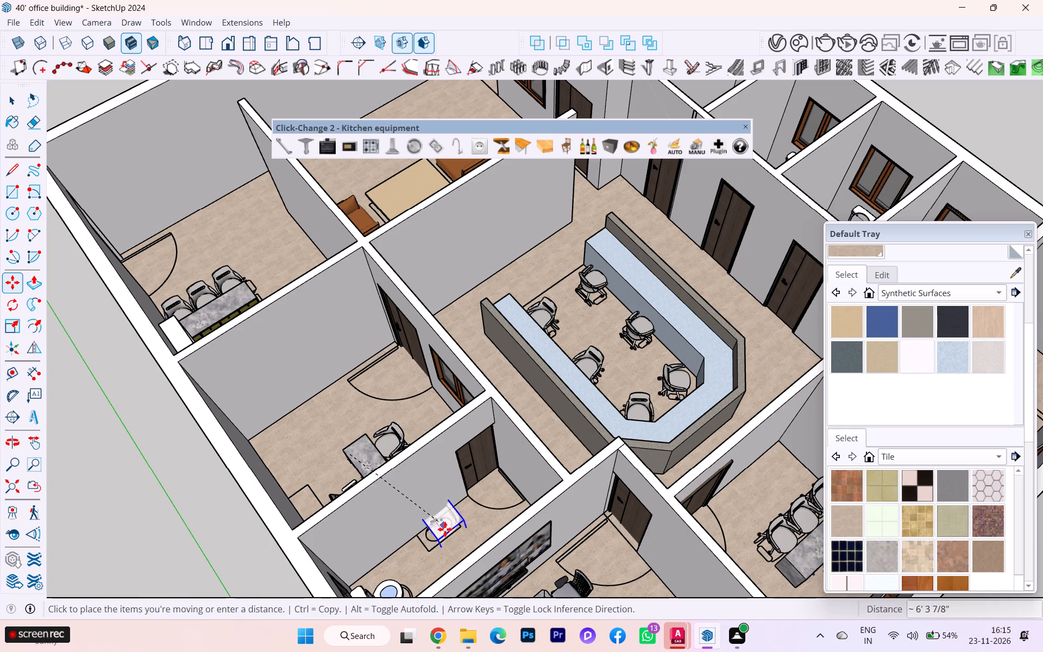
key("Left")
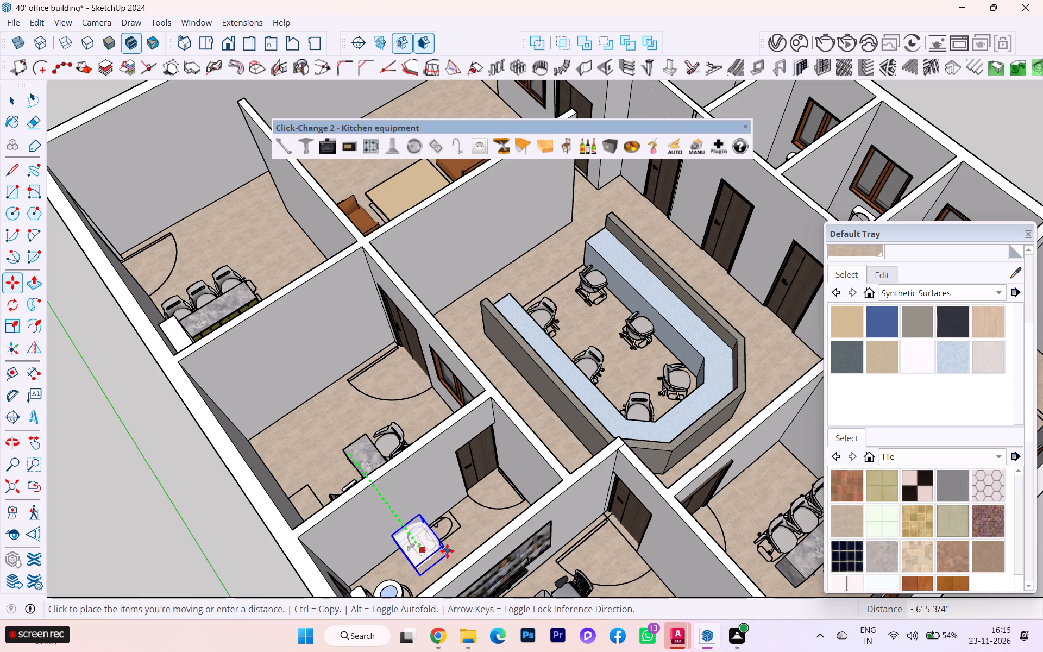
left_click(445, 550)
Rotate the sink 90 degrees about the vertical axis so its tap side faces the toilet room's long wall.
scroll(433, 543, "up", 3)
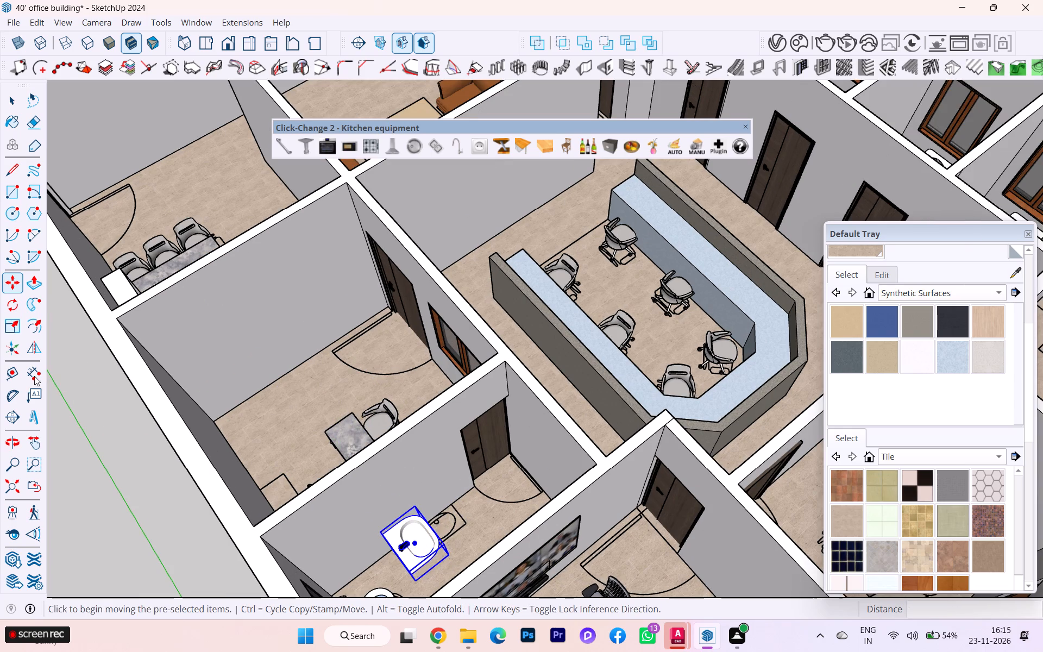
left_click(19, 303)
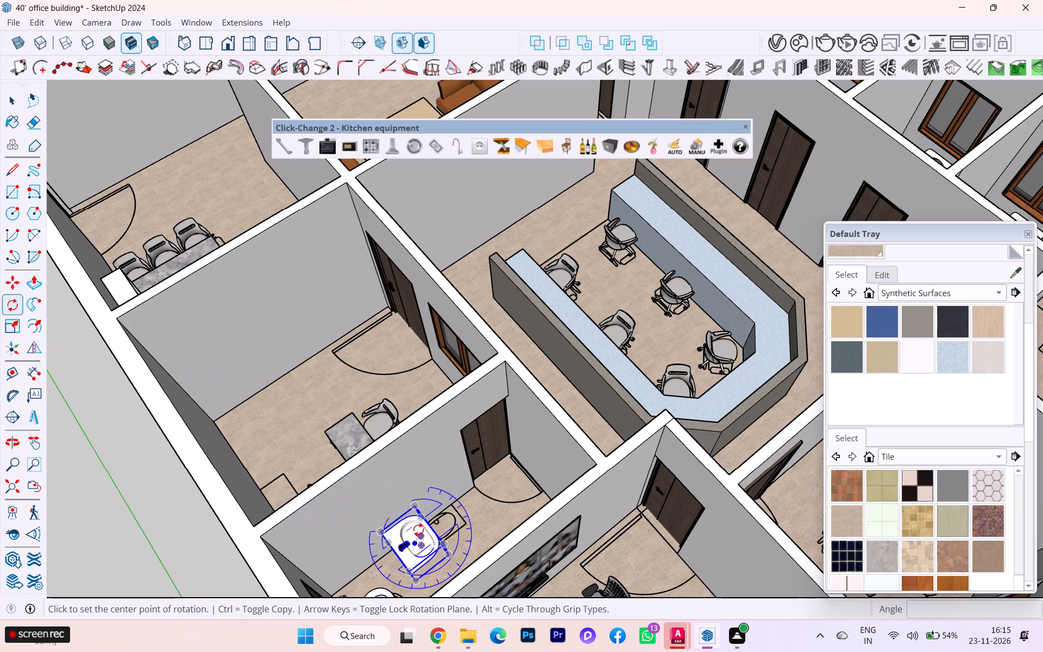
scroll(403, 533, "up", 3)
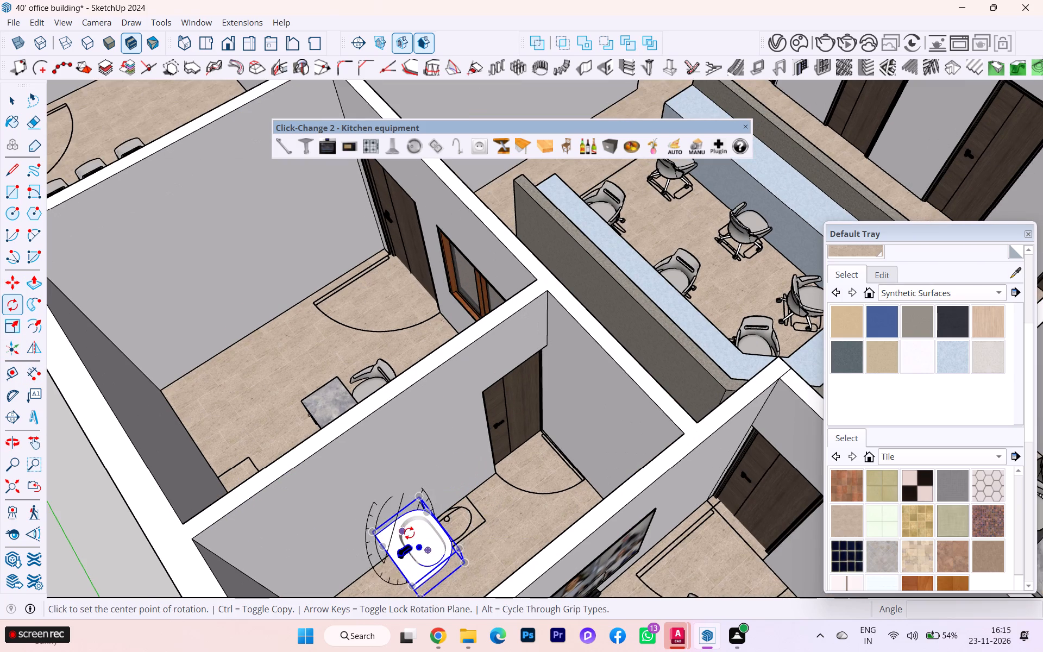
key("Up")
left_click(413, 533)
left_click(423, 542)
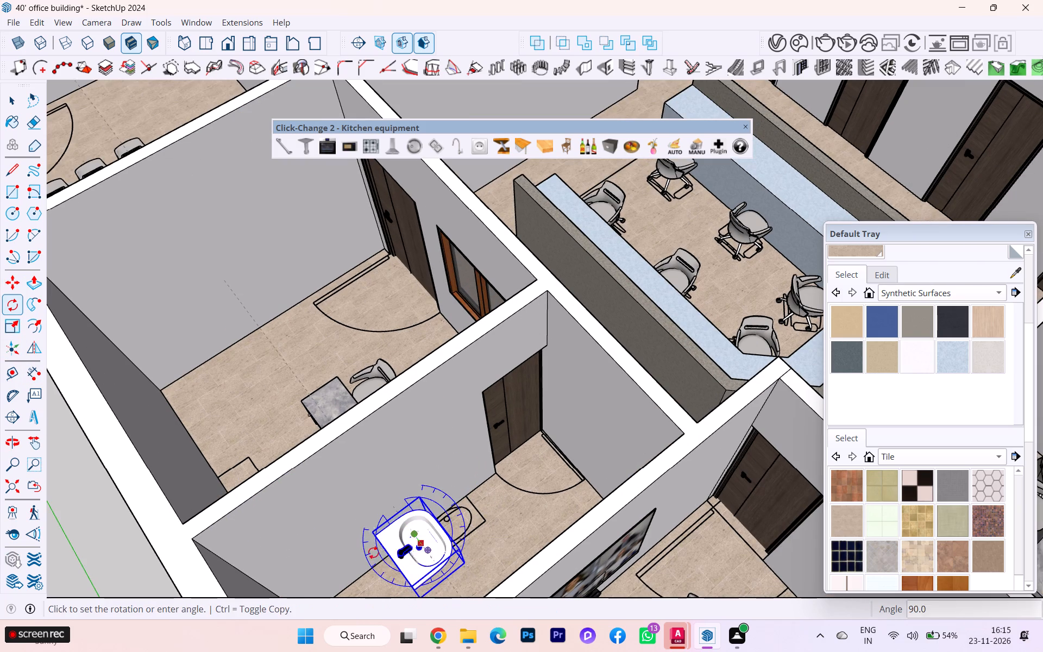
type("90")
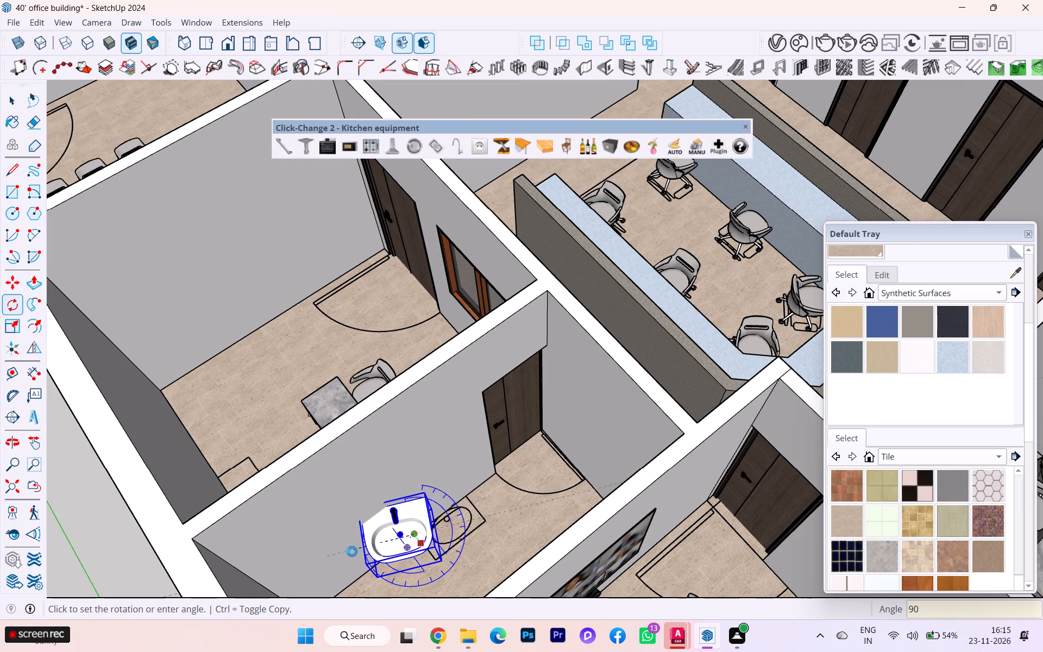
key("Return")
Move the rotated sink about 1' 8 13/16" along the red axis above the basin outline and clear the selection.
key("m")
scroll(347, 538, "up", 3)
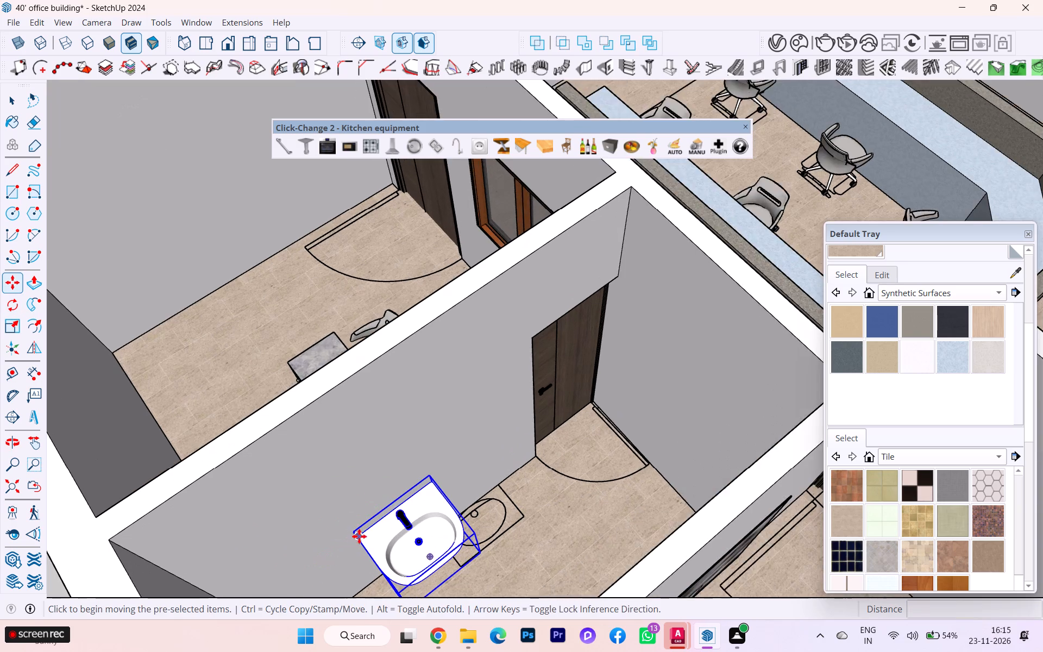
scroll(359, 536, "up", 2)
left_click(348, 530)
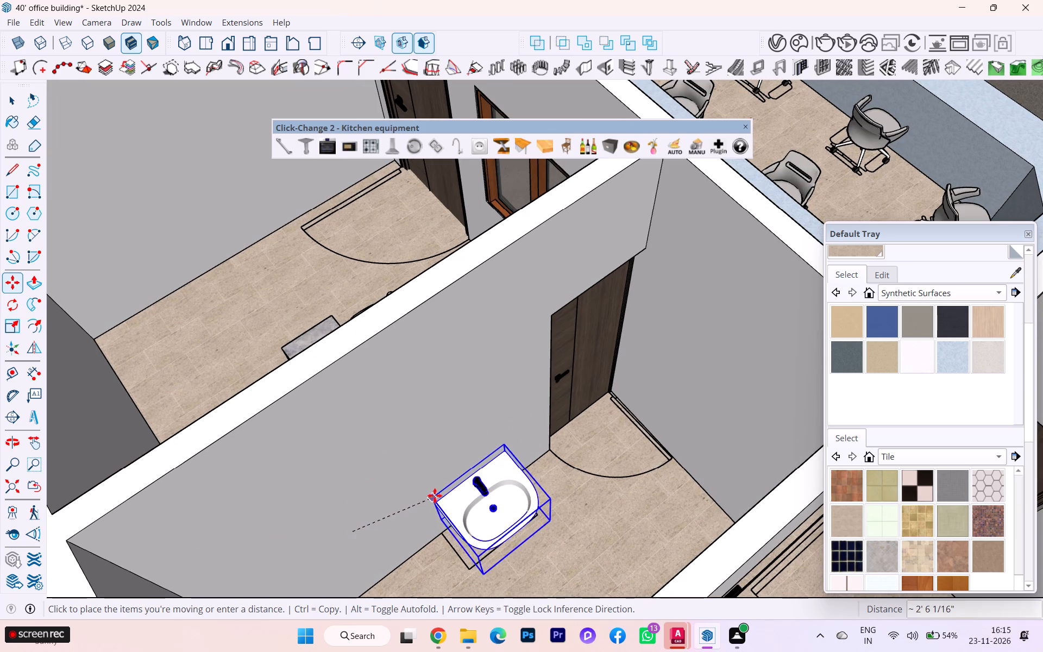
left_click(425, 475)
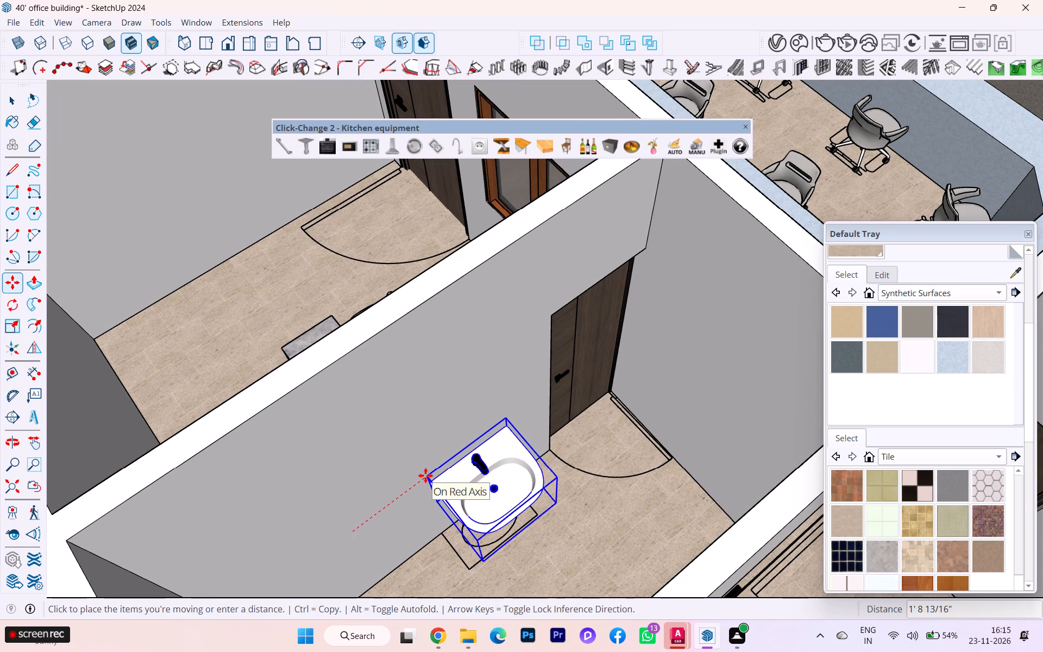
scroll(467, 483, "down", 10)
scroll(405, 463, "up", 1)
scroll(405, 463, "down", 1)
scroll(476, 478, "down", 5)
scroll(481, 486, "up", 3)
scroll(478, 485, "down", 4)
scroll(486, 441, "down", 3)
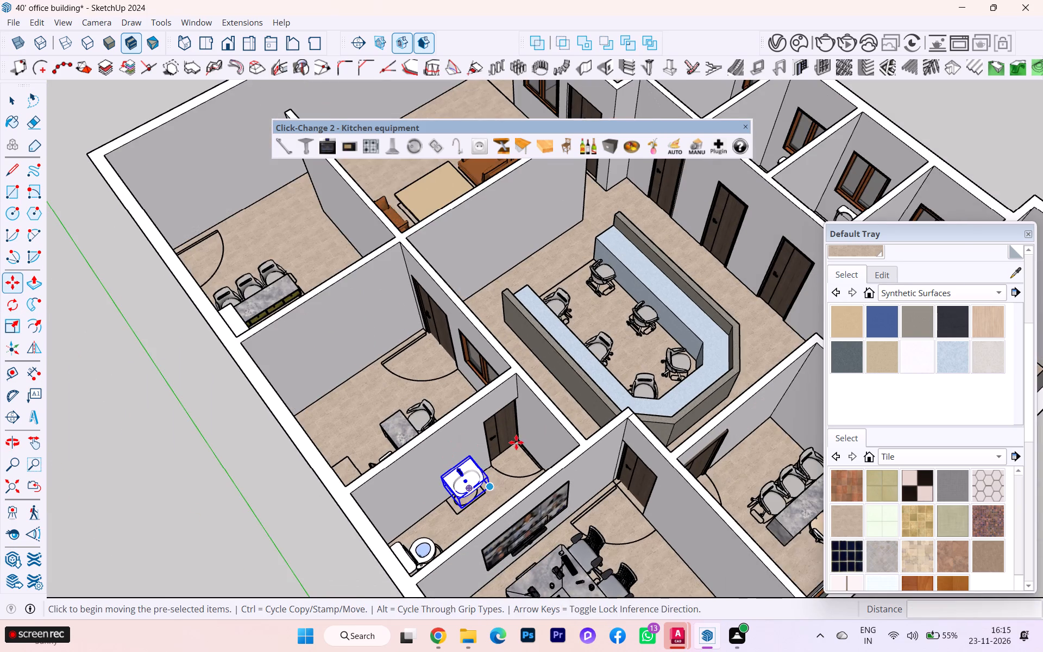
scroll(473, 430, "down", 2)
scroll(473, 430, "up", 2)
middle_click_drag(470, 430, 327, 430)
scroll(336, 390, "down", 4)
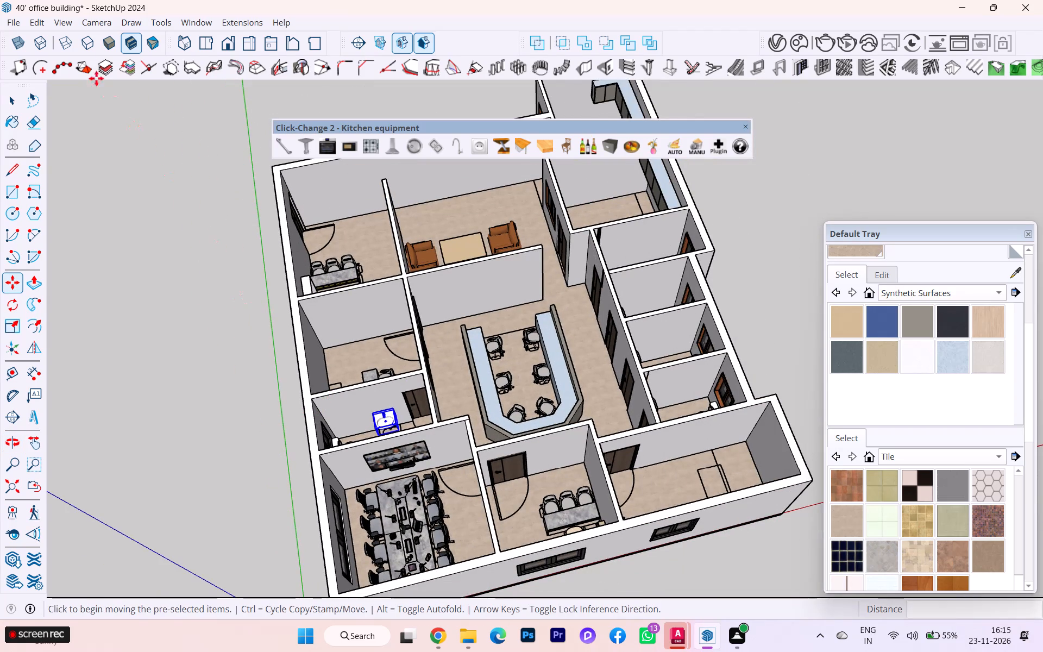
left_click(16, 95)
left_click(103, 122)
Examine the whole floor layout from above to check the placed sinks and find rooms still needing furnishing.
scroll(336, 278, "down", 1)
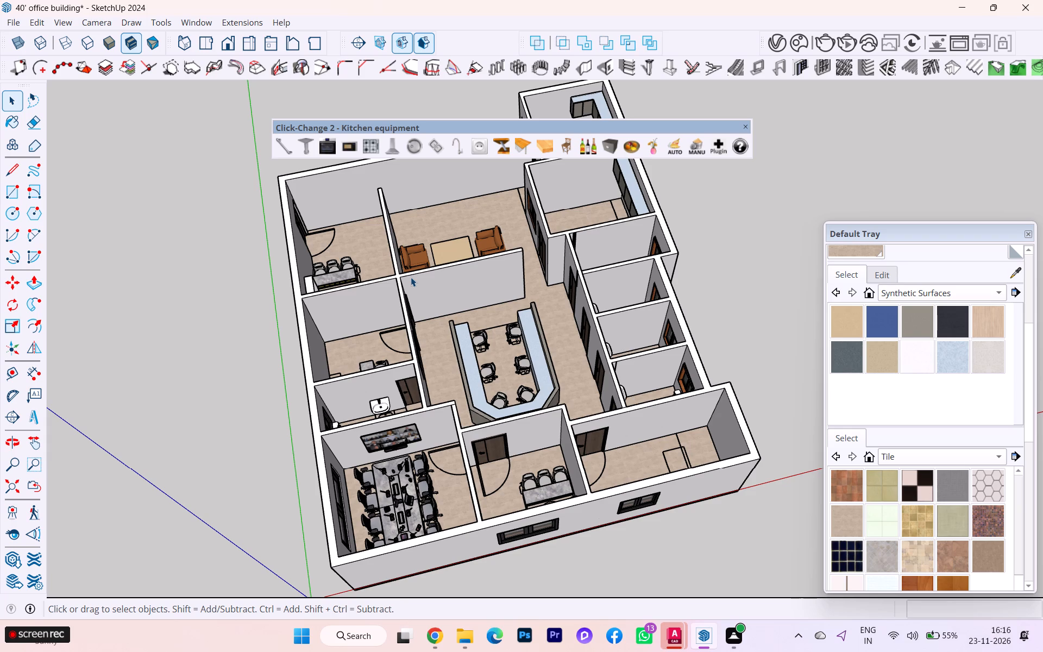
scroll(387, 315, "down", 3)
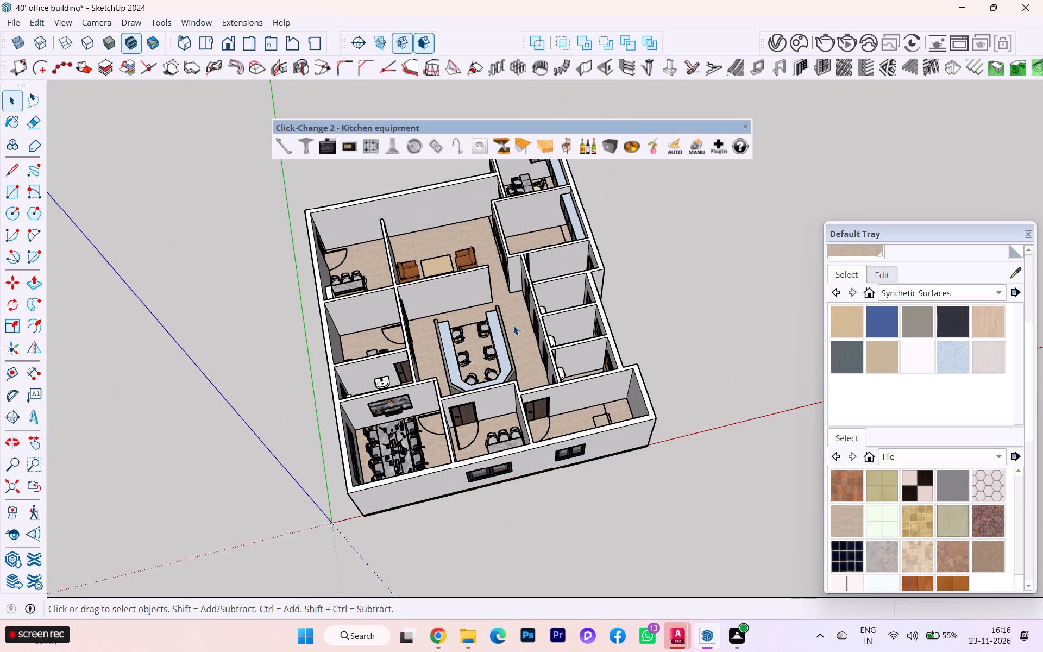
scroll(513, 325, "down", 1)
middle_click_drag(531, 329, 492, 459)
scroll(512, 342, "up", 3)
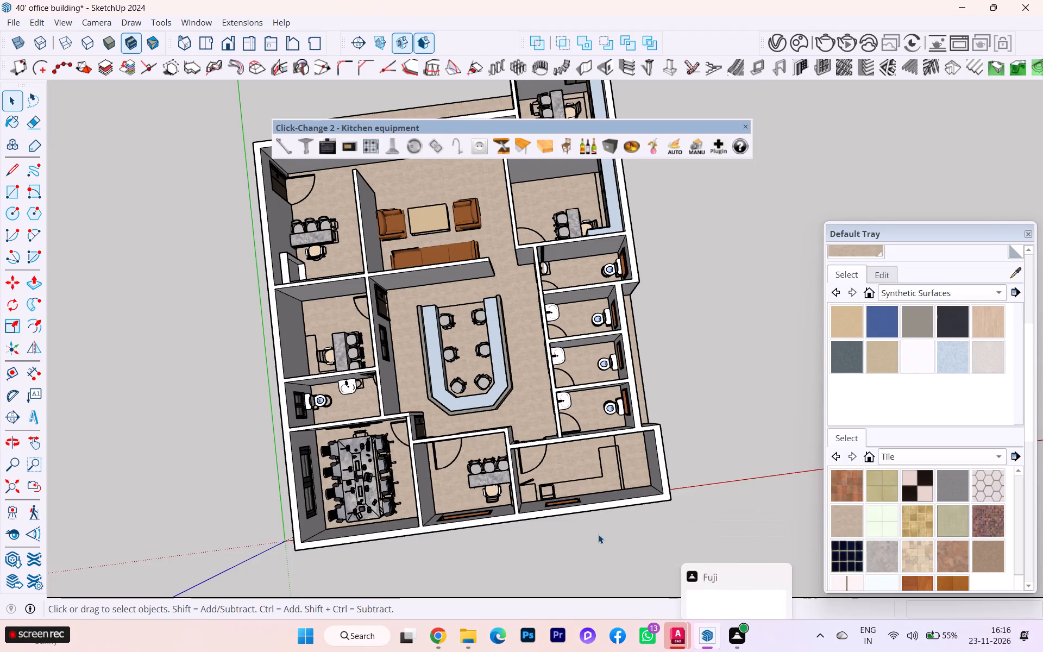
scroll(627, 519, "down", 2)
middle_click_drag(640, 517, 573, 518)
scroll(698, 460, "down", 2)
middle_click_drag(617, 463, 618, 463)
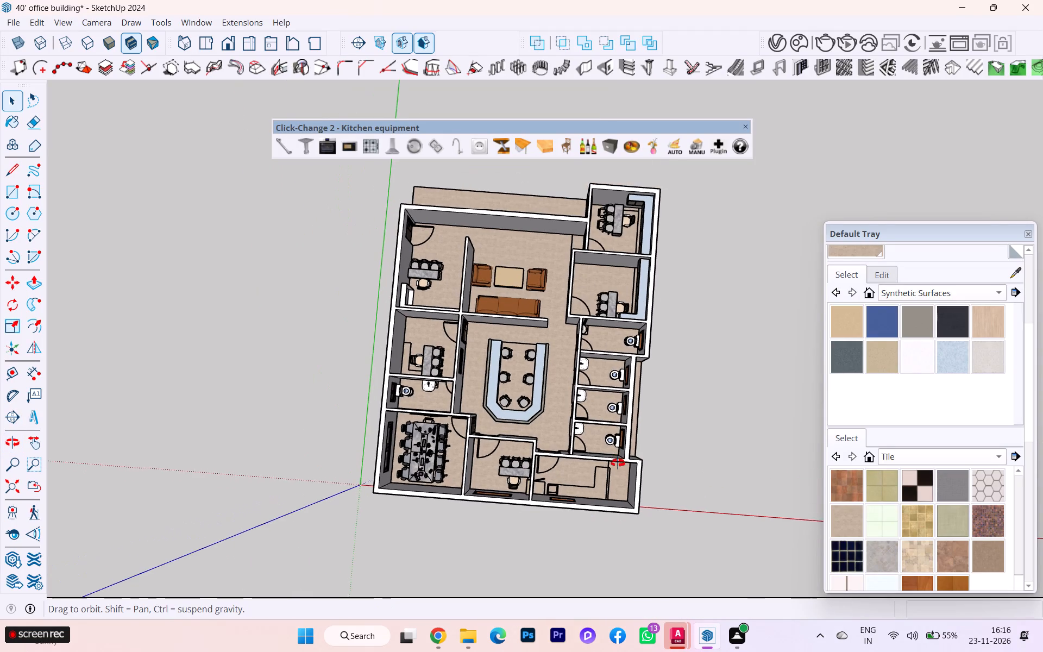
middle_click_drag(618, 463, 625, 456)
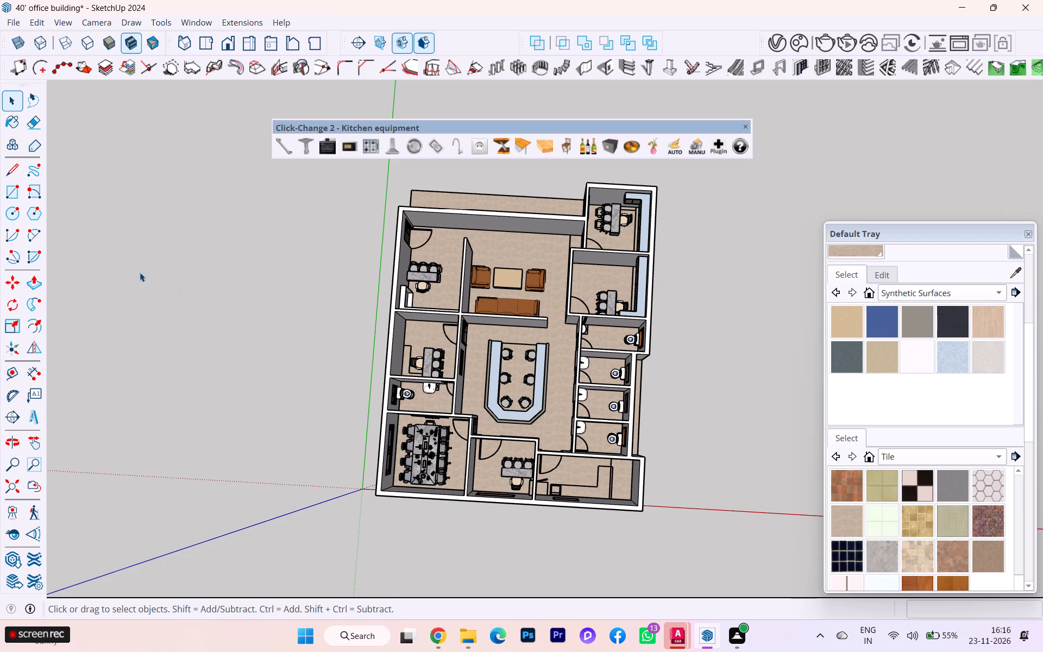
scroll(470, 472, "up", 2)
scroll(535, 447, "up", 2)
scroll(493, 455, "down", 2)
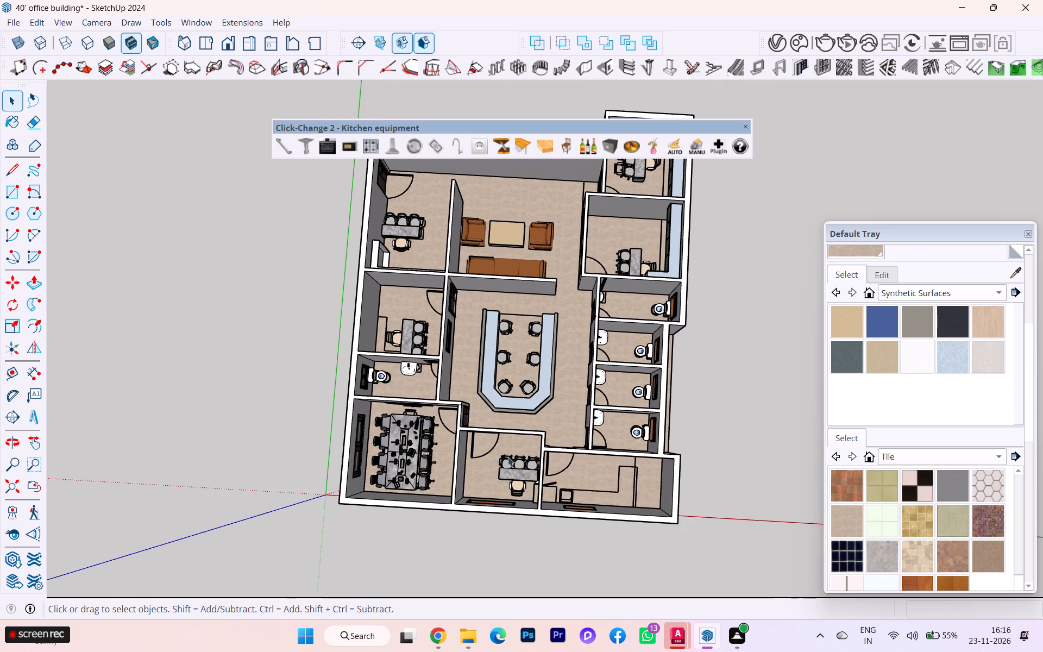
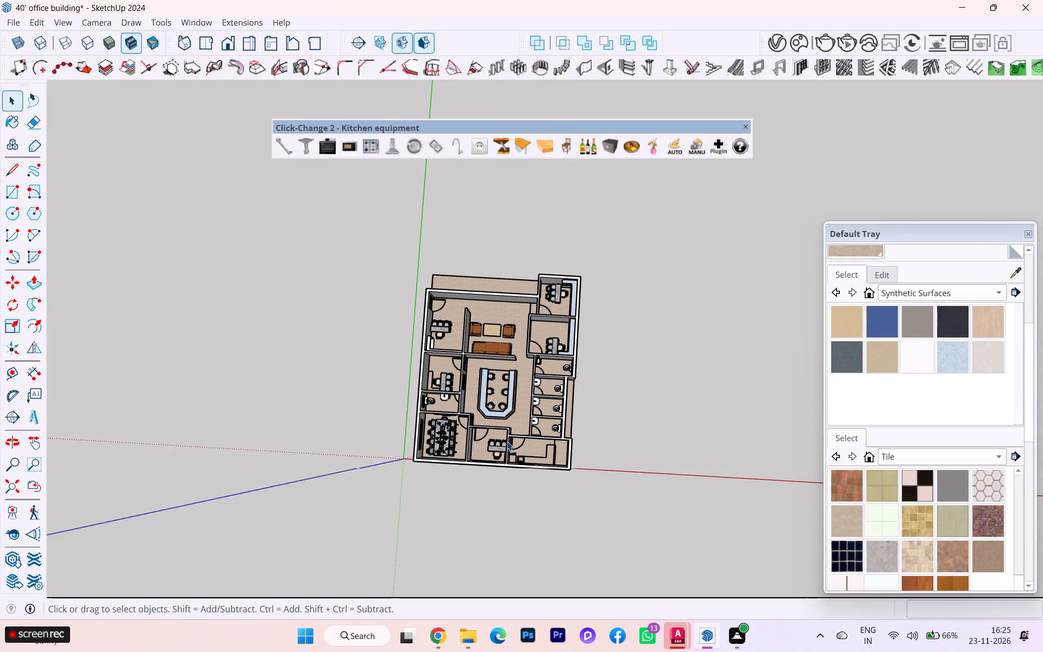
Examine the furnished floor layout from above, from the meeting room and toilet rooms up to the desk office beside the lounge.
scroll(507, 441, "up", 5)
scroll(550, 555, "up", 2)
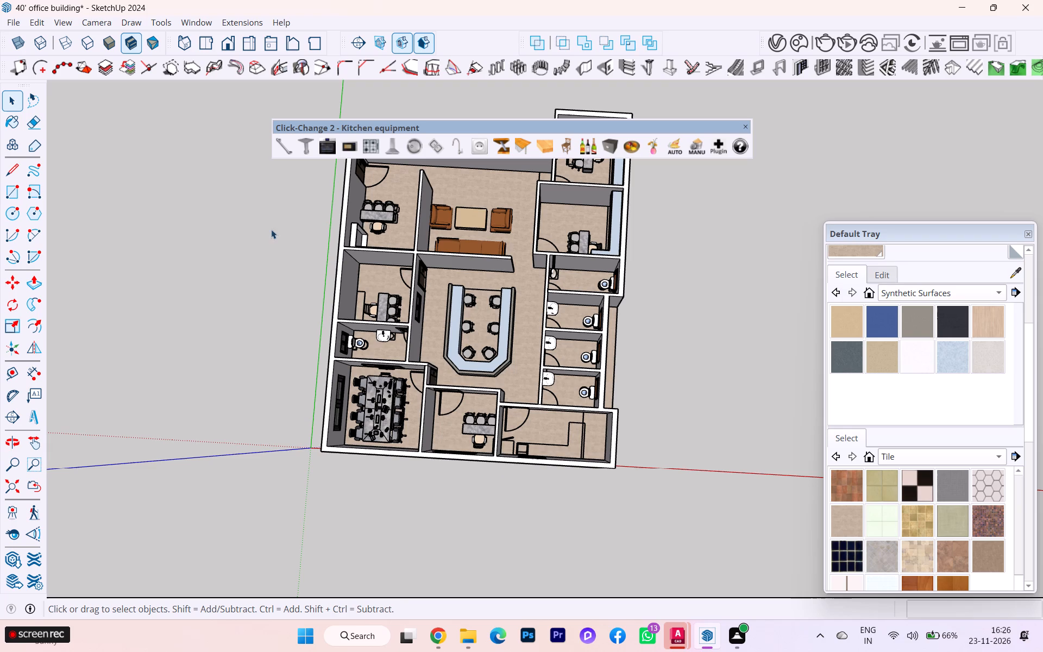
scroll(385, 327, "up", 5)
scroll(476, 325, "down", 1)
scroll(476, 325, "up", 2)
scroll(239, 324, "down", 3)
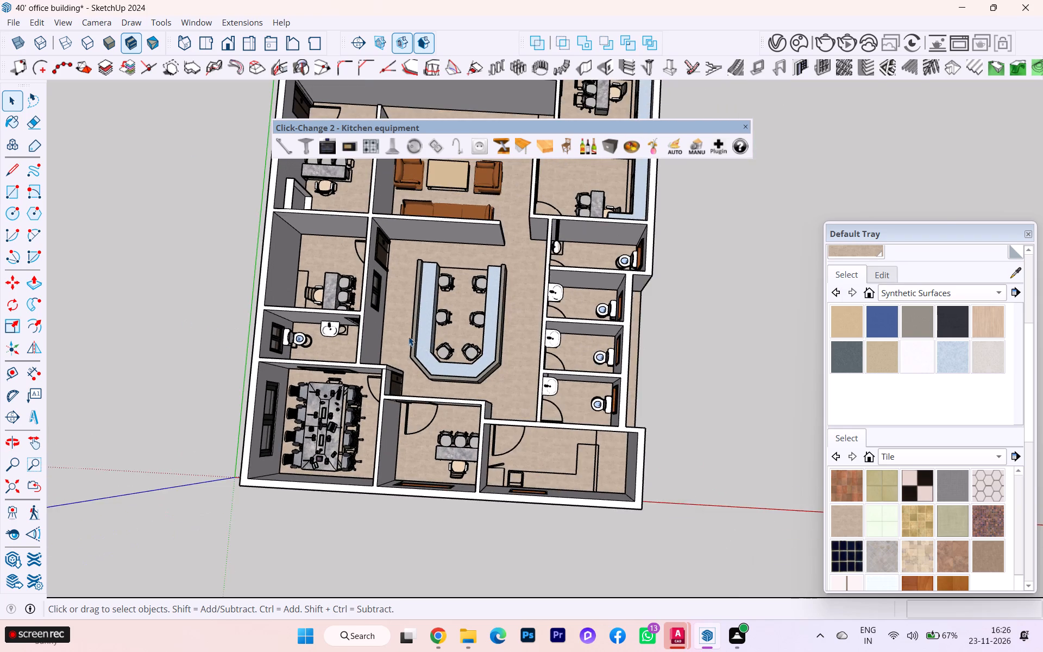
scroll(413, 333, "up", 7)
scroll(271, 356, "down", 3)
scroll(235, 357, "up", 1)
scroll(232, 358, "down", 4)
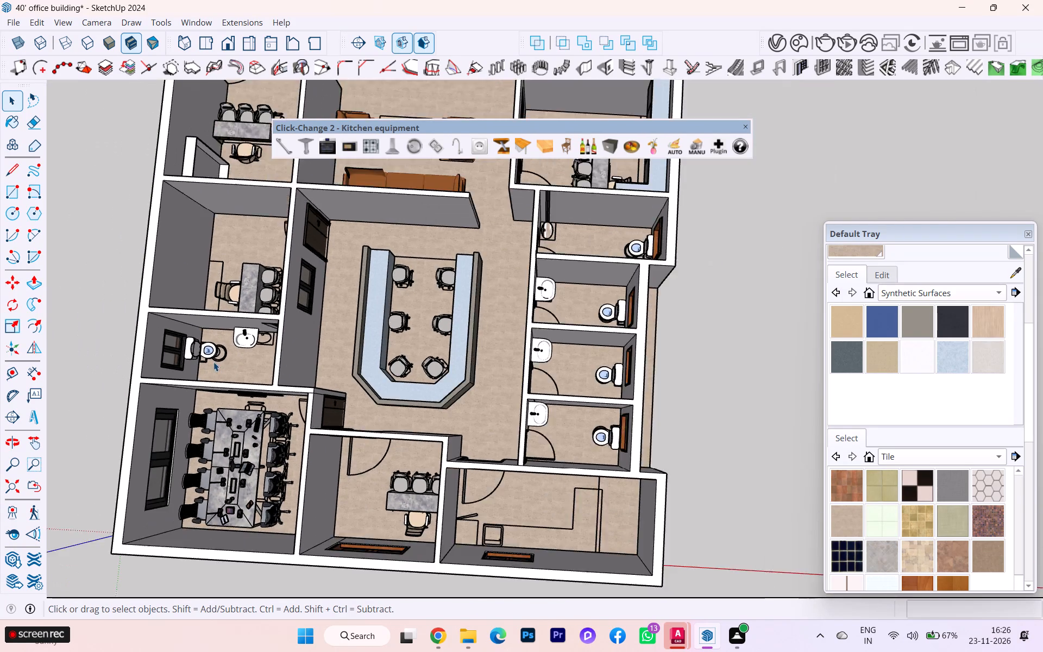
scroll(213, 362, "down", 2)
scroll(222, 365, "up", 1)
scroll(224, 367, "down", 1)
scroll(616, 396, "up", 5)
scroll(566, 331, "down", 11)
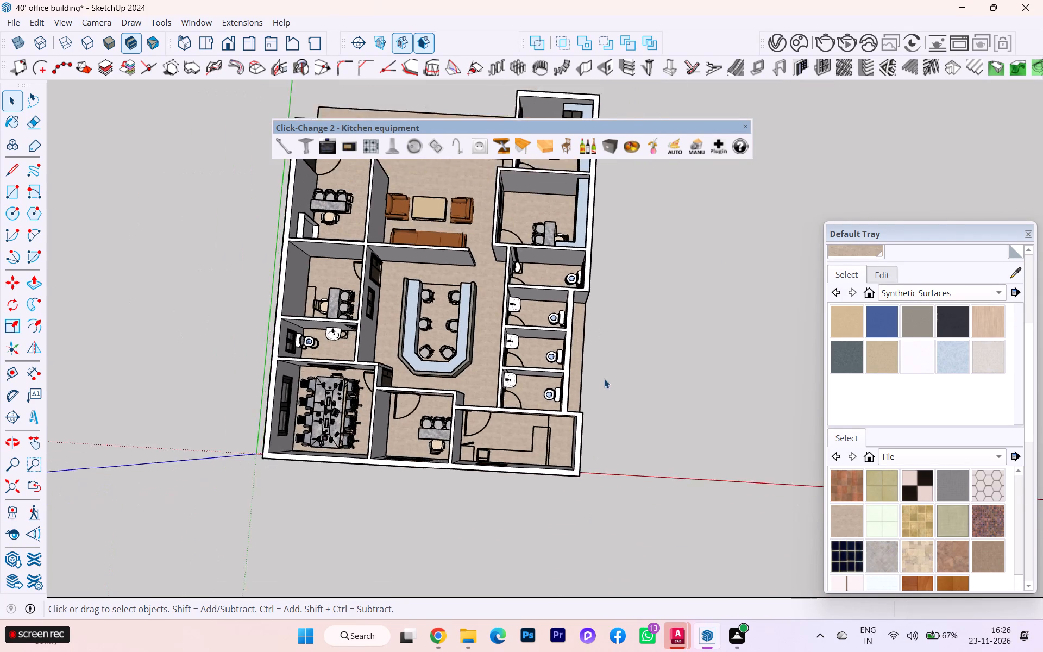
scroll(612, 405, "up", 5)
scroll(614, 413, "down", 2)
scroll(619, 425, "up", 3)
scroll(619, 427, "down", 3)
scroll(595, 394, "up", 1)
scroll(595, 395, "down", 1)
scroll(378, 200, "up", 3)
scroll(359, 265, "up", 6)
scroll(468, 309, "down", 2)
scroll(468, 309, "up", 2)
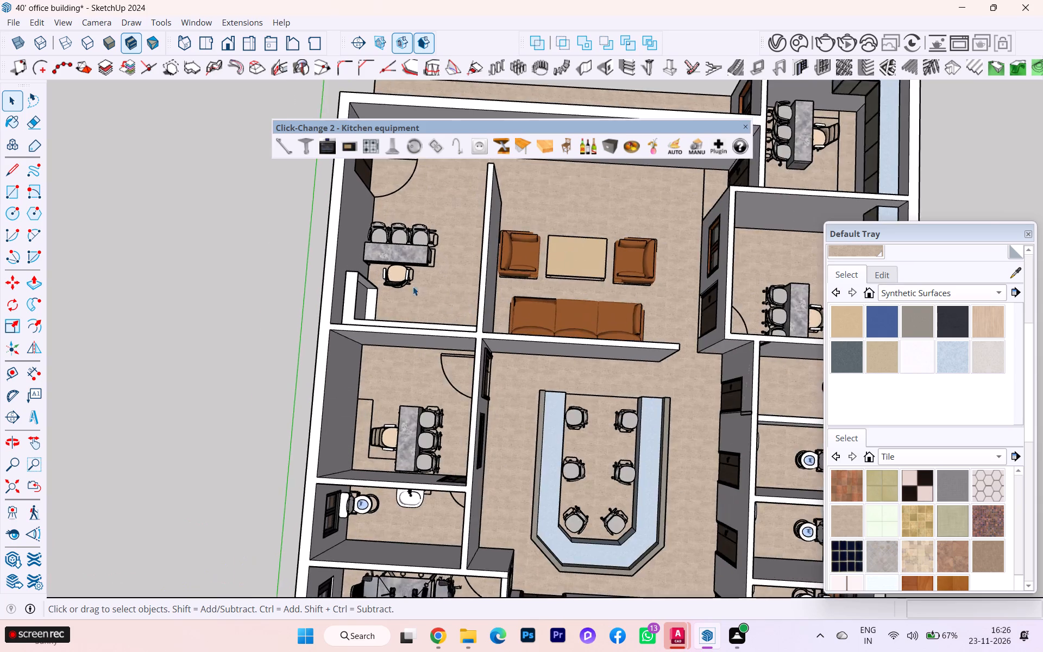
scroll(413, 286, "up", 4)
scroll(351, 268, "down", 1)
scroll(351, 268, "up", 1)
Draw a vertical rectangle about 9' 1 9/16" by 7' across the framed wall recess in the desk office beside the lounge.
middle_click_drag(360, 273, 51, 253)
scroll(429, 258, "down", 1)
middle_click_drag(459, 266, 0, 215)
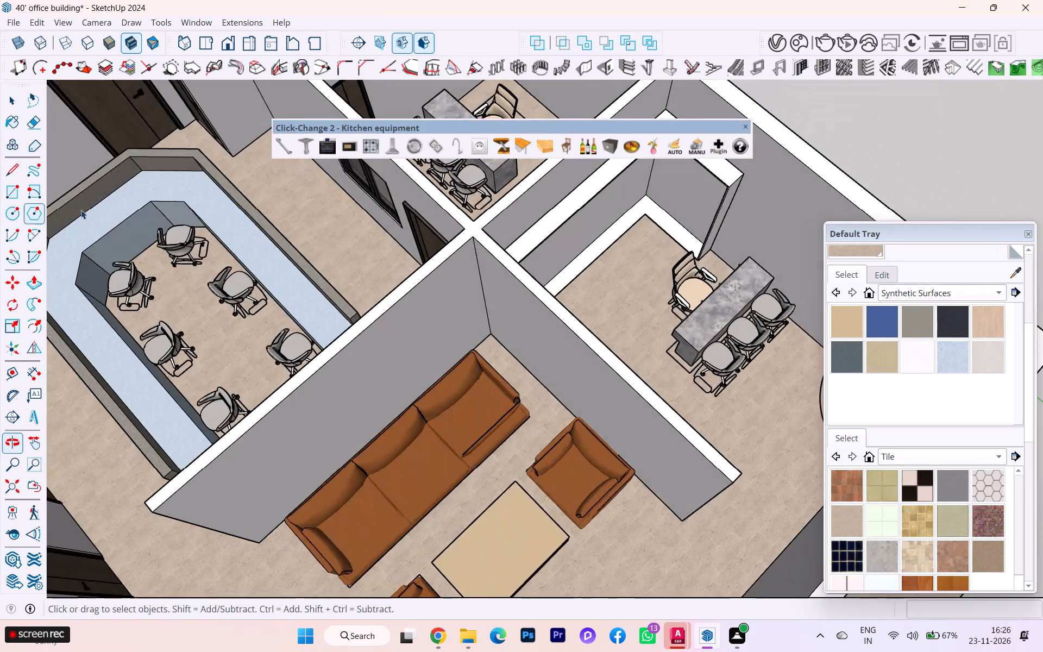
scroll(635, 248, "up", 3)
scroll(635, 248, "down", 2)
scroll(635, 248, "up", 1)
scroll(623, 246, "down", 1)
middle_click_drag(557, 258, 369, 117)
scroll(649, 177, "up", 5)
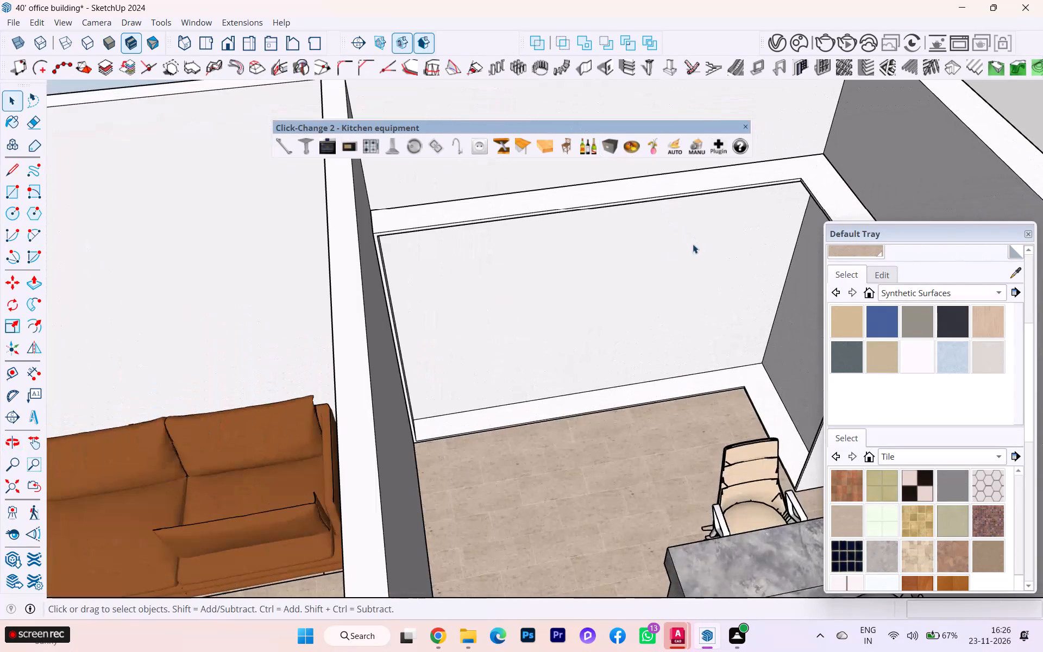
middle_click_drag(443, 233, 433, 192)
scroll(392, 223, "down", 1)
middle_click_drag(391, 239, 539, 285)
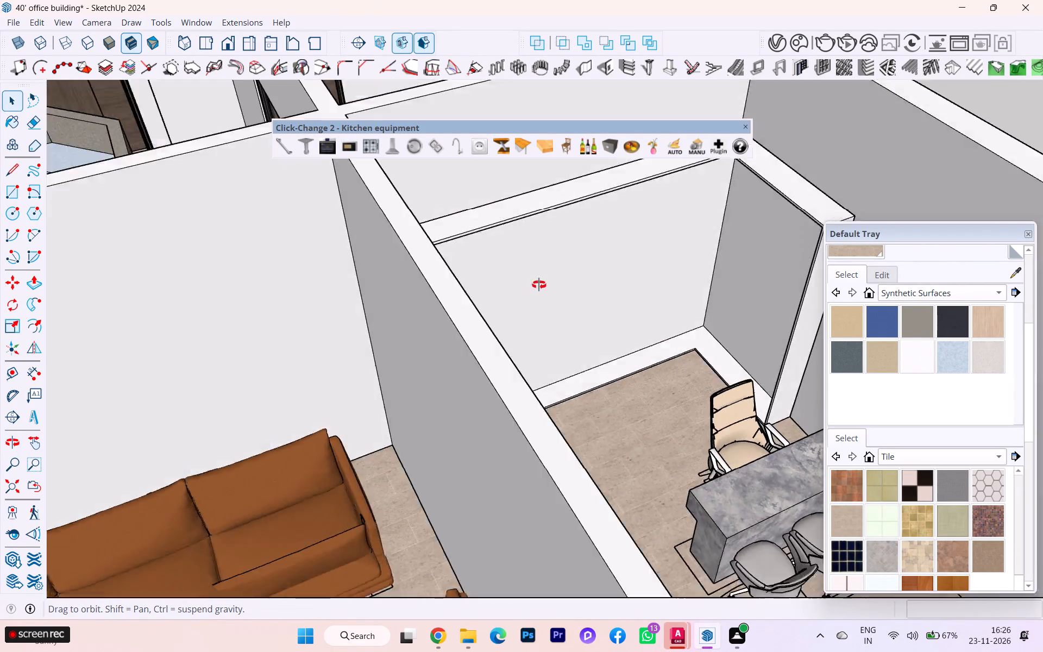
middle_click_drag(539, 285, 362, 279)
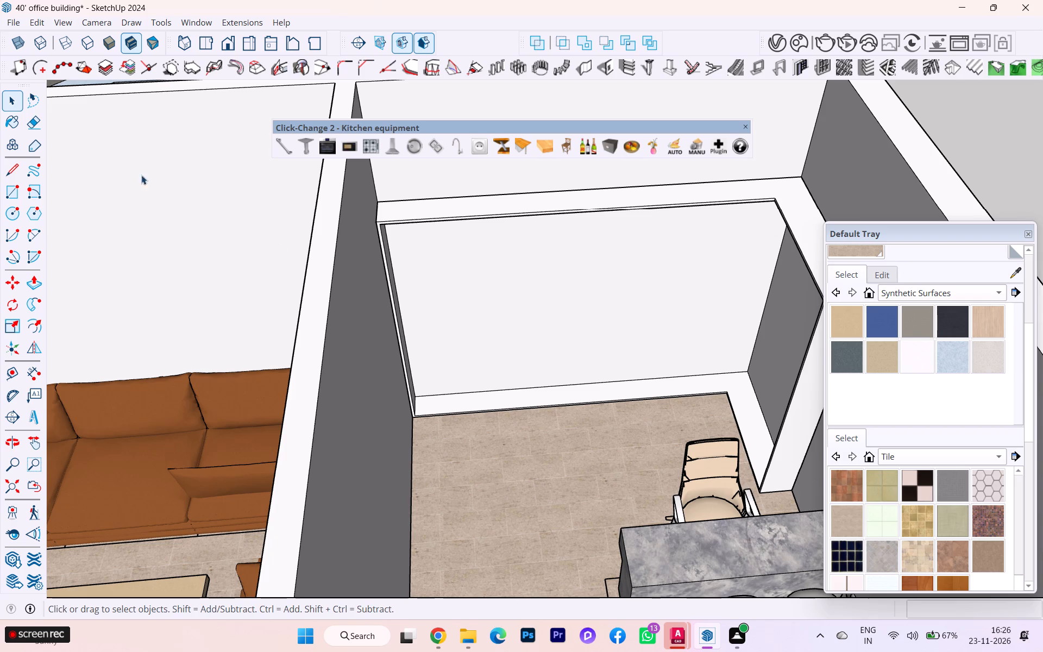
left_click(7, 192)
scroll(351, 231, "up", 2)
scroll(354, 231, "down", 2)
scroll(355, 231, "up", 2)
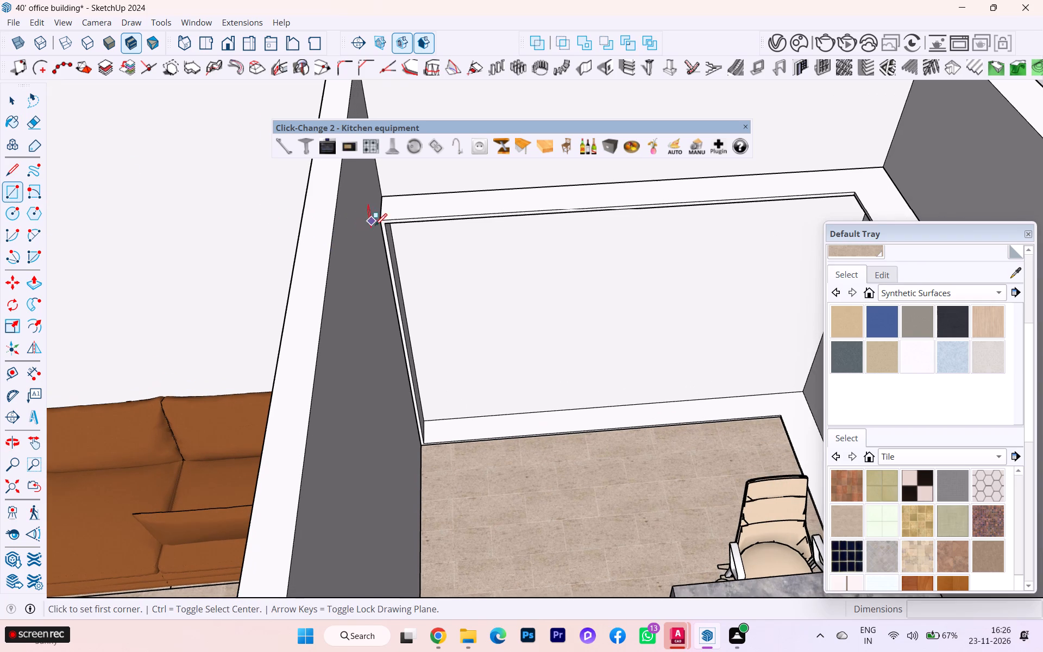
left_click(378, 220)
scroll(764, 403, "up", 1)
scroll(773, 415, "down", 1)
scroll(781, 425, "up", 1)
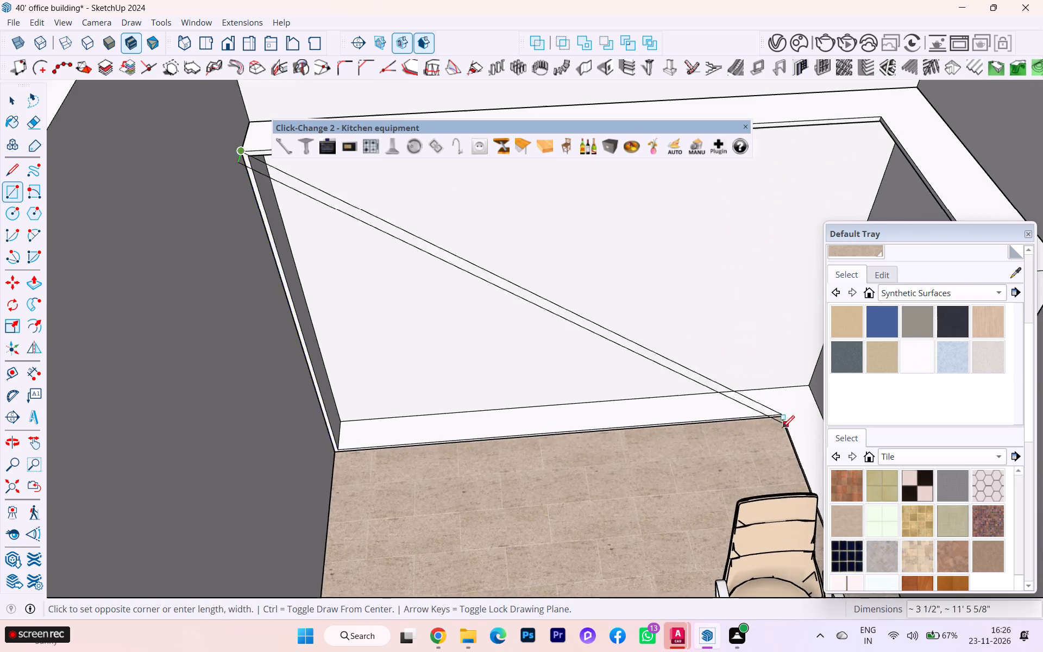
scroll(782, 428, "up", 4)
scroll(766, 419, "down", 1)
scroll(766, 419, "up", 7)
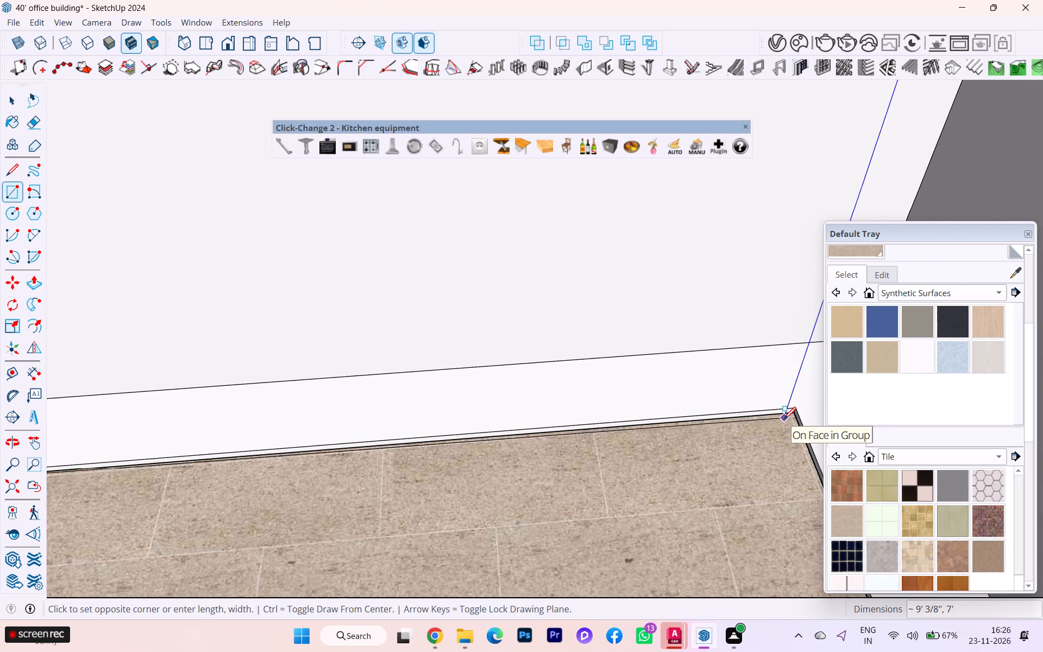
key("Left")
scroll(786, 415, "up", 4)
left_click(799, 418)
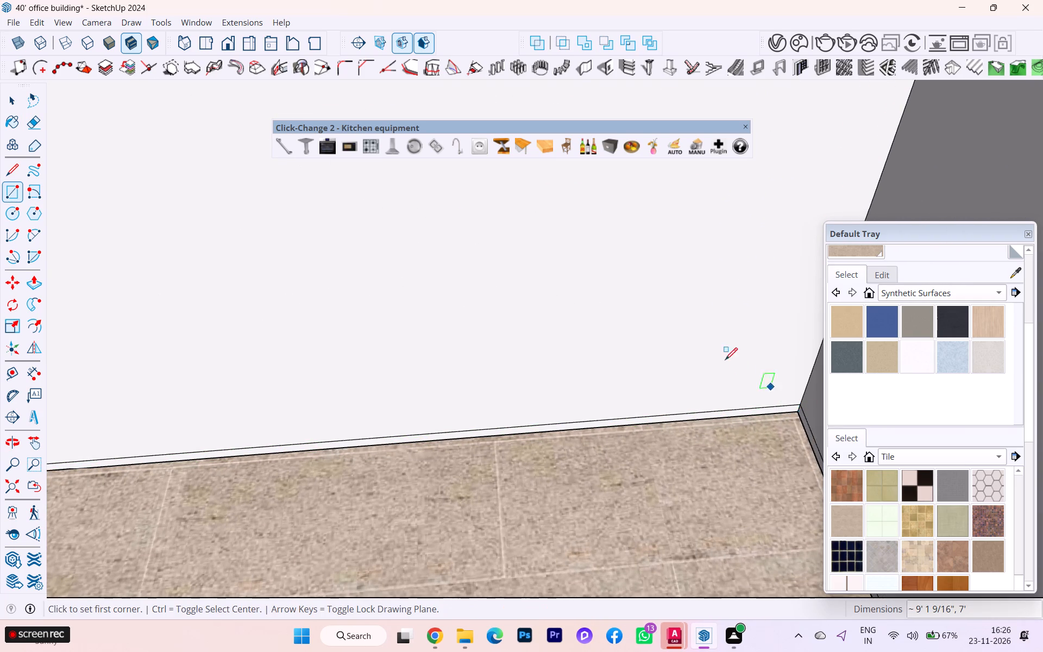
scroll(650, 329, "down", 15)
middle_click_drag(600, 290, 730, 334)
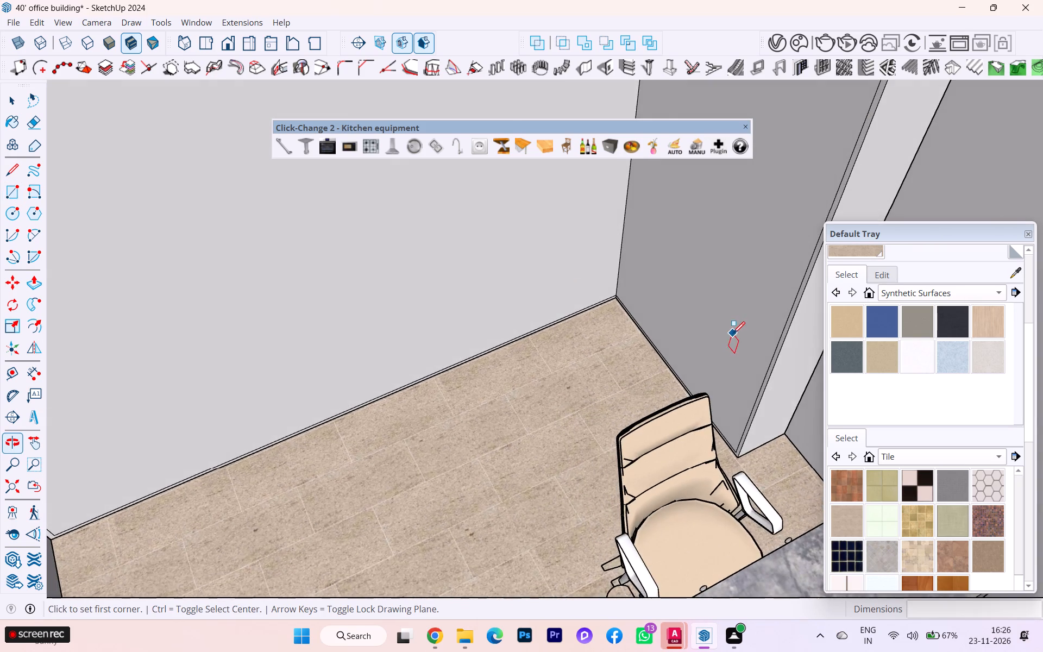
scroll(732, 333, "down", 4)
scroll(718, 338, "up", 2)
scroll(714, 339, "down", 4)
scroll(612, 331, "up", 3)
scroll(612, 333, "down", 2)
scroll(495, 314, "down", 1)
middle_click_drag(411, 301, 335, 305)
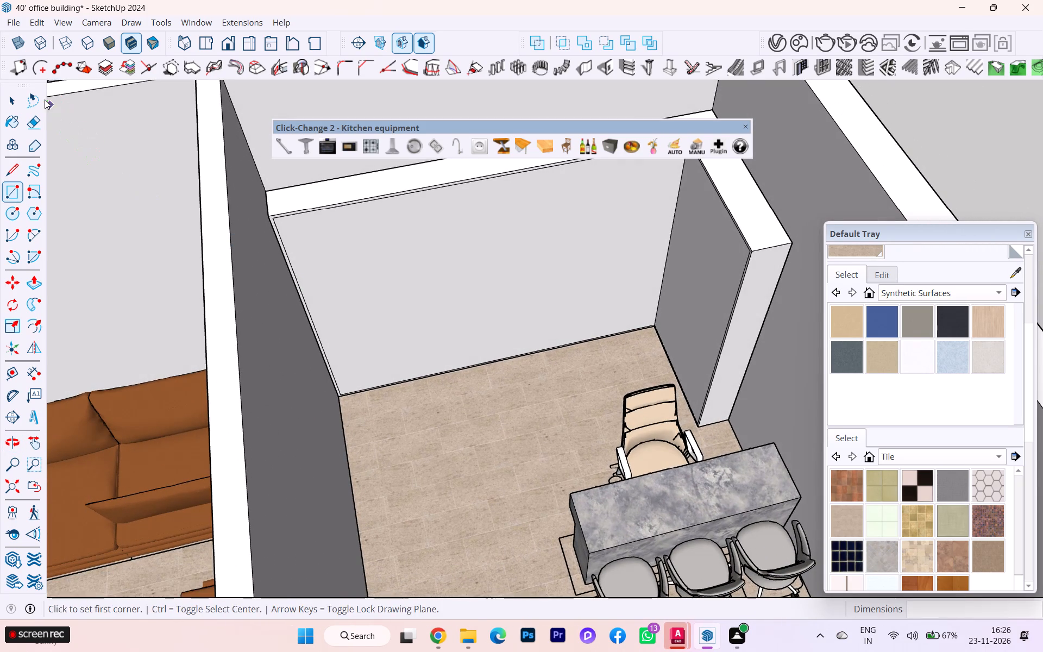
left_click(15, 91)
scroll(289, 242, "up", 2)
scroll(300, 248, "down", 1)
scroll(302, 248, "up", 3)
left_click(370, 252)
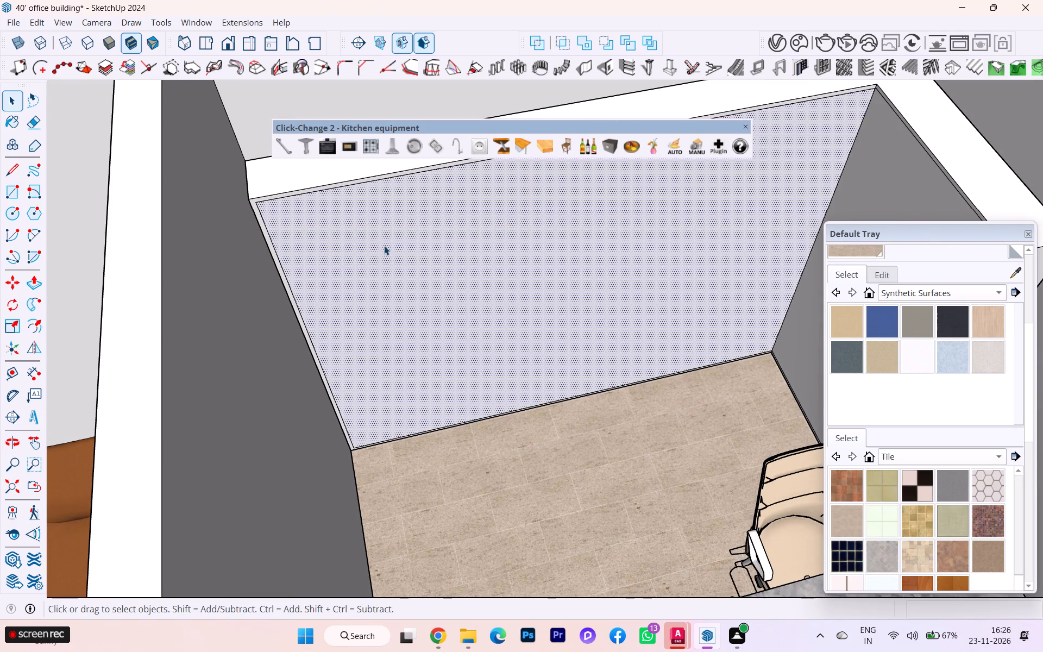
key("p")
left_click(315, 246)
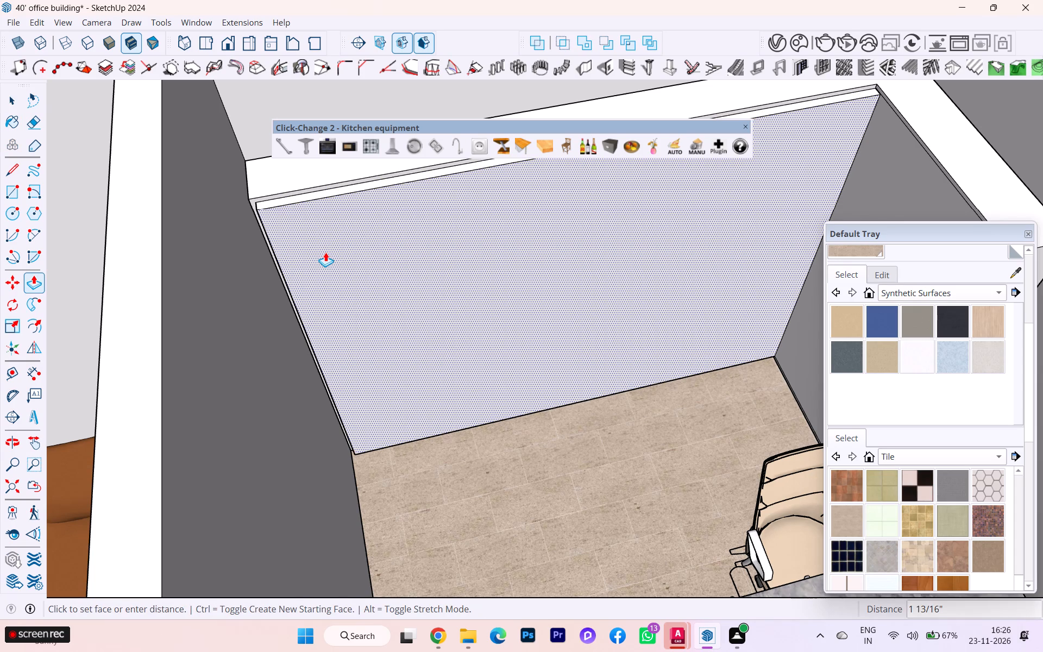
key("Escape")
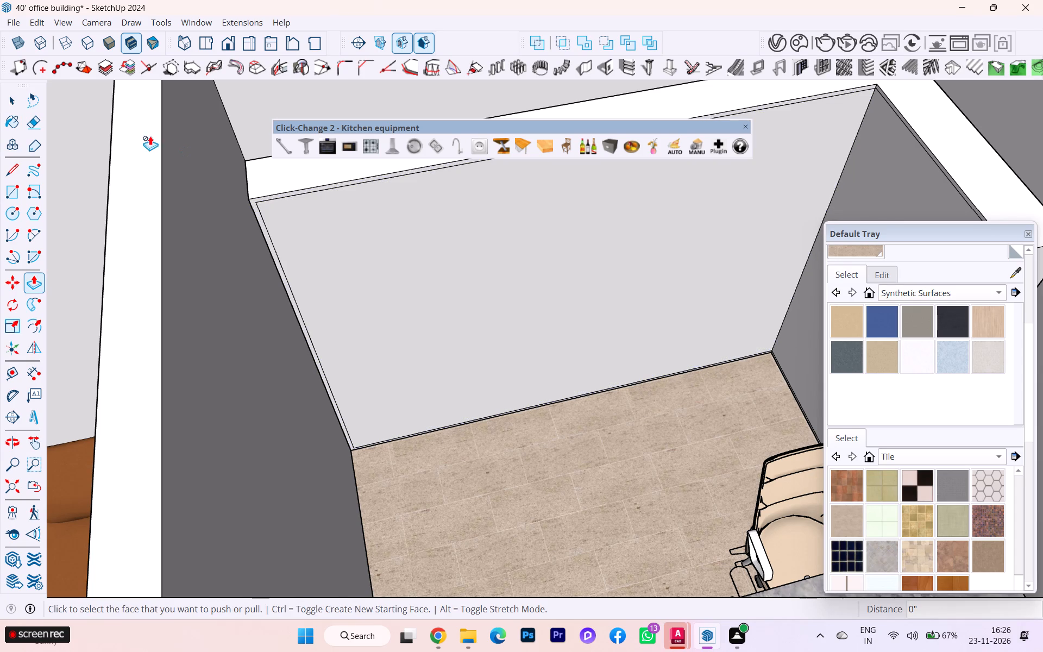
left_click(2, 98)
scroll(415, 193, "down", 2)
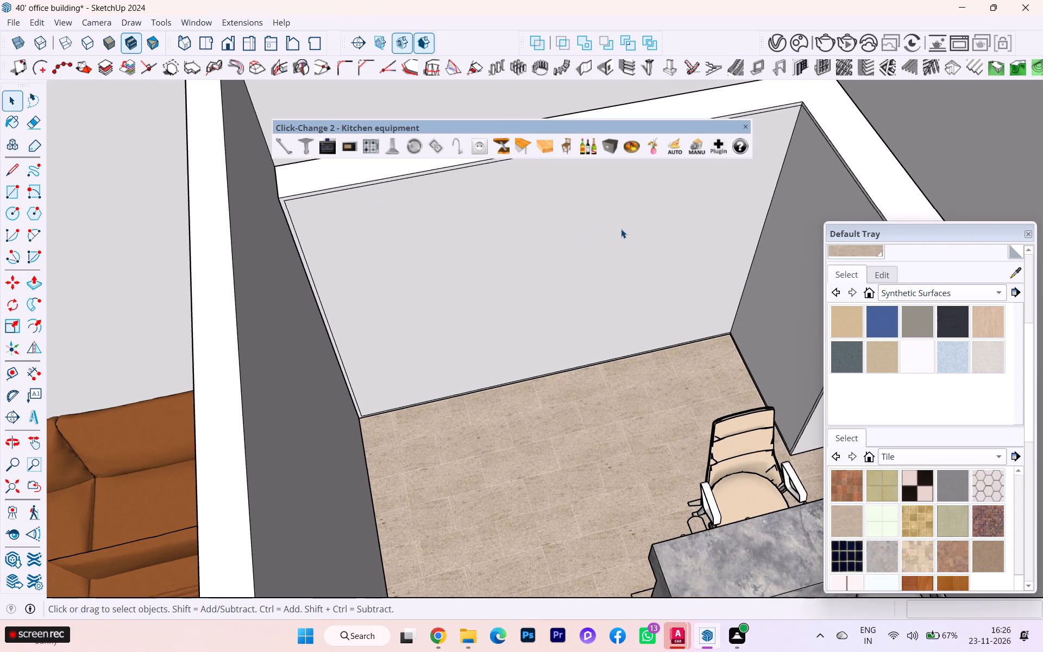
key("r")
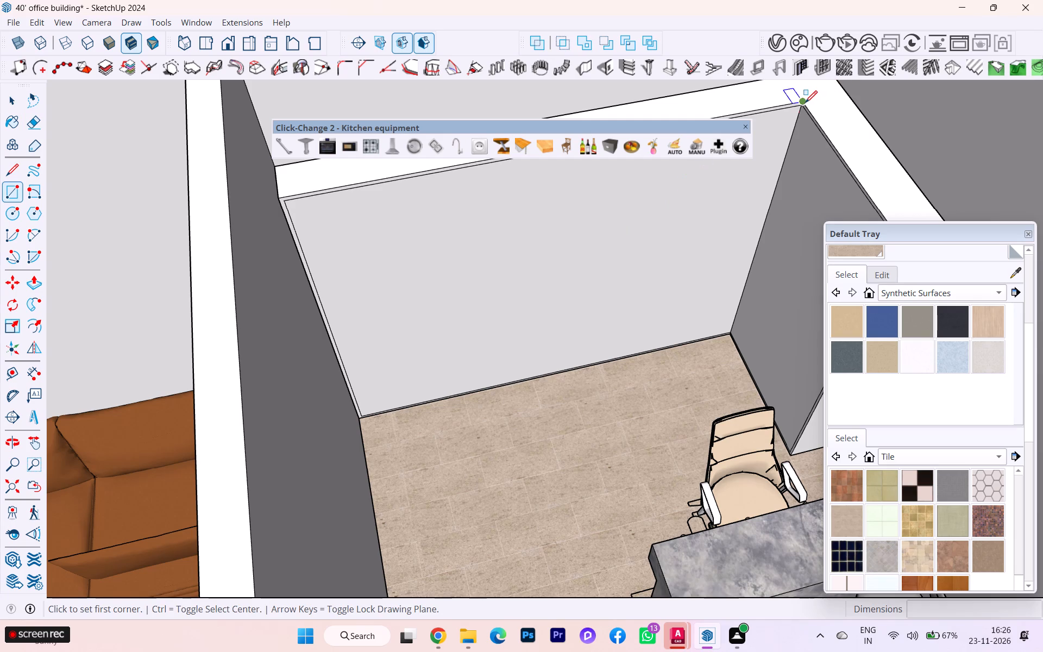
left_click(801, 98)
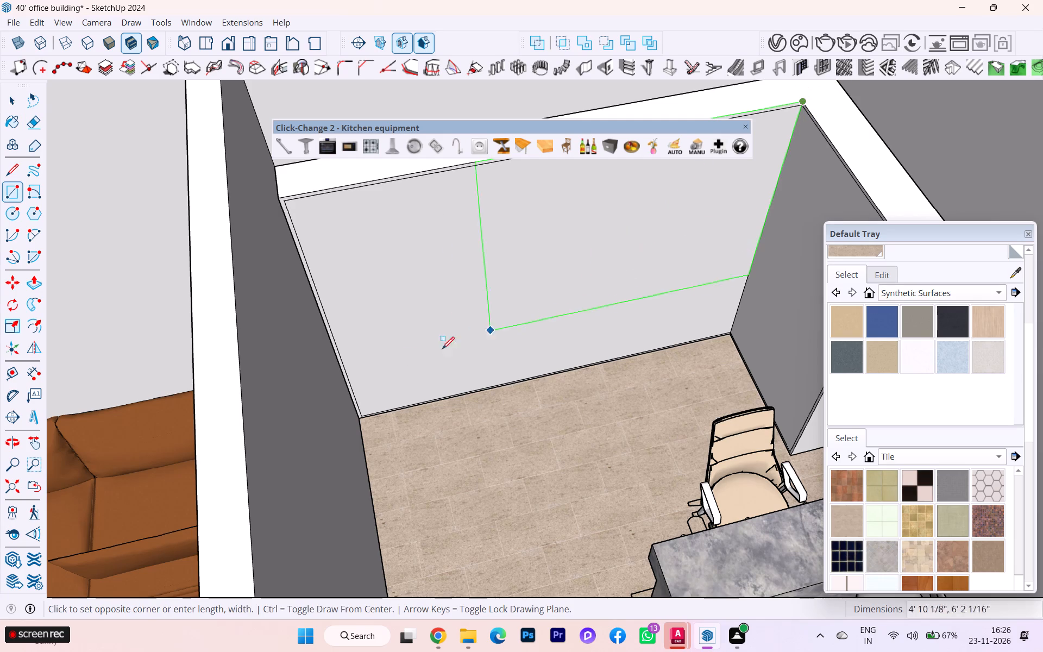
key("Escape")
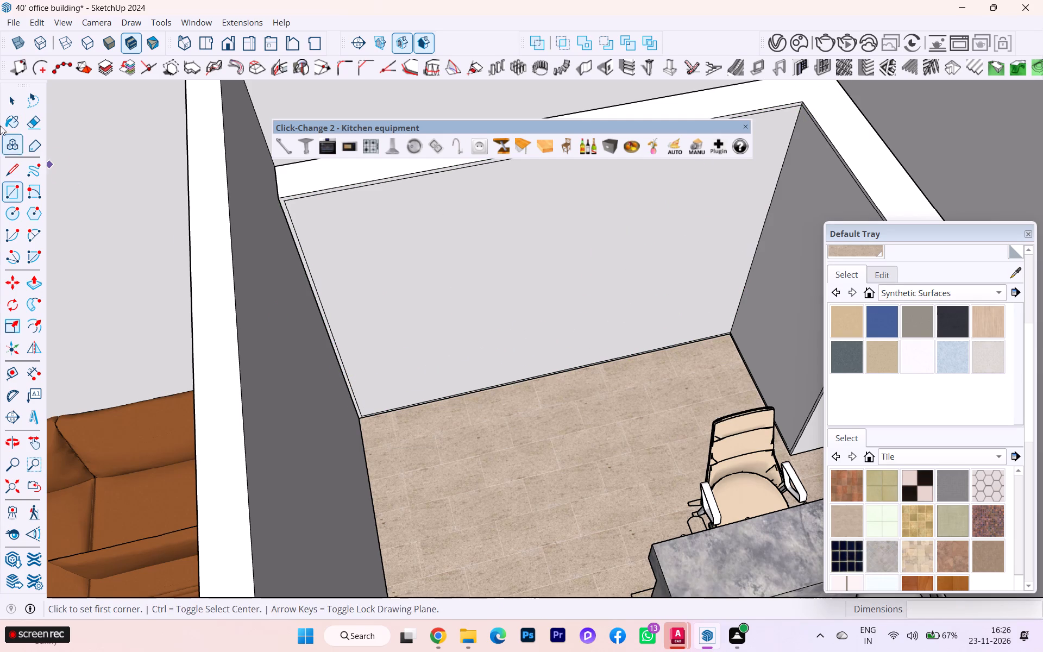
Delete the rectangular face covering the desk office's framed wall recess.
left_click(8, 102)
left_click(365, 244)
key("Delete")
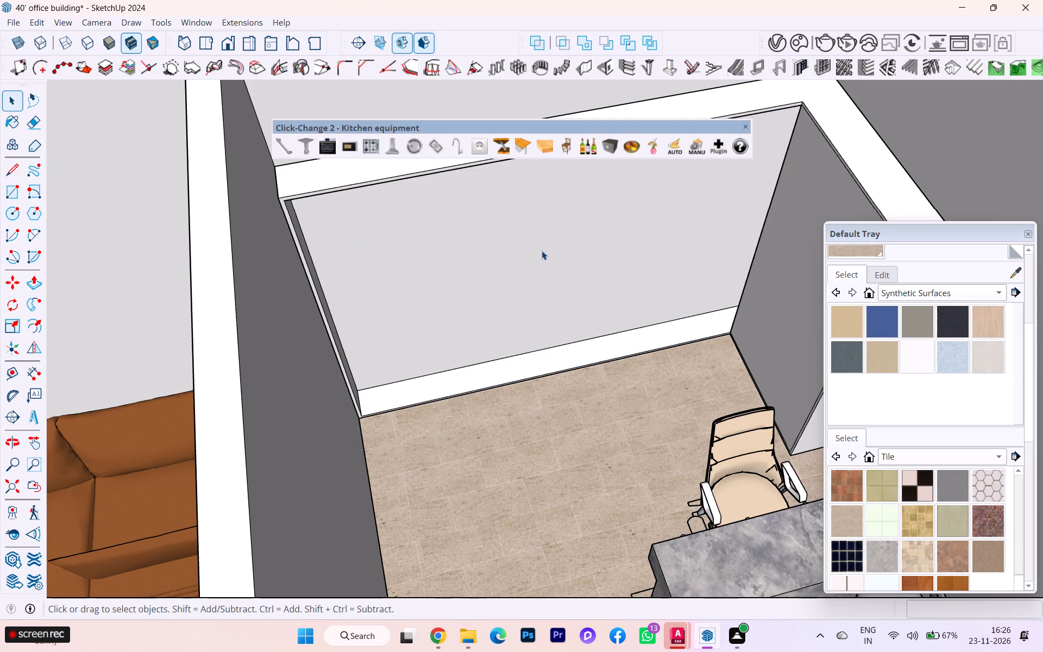
Draw a rectangle about 9' 1 9/16" by 7' between opposite corners of the desk office's framed wall recess.
key("r")
scroll(760, 131, "up", 1)
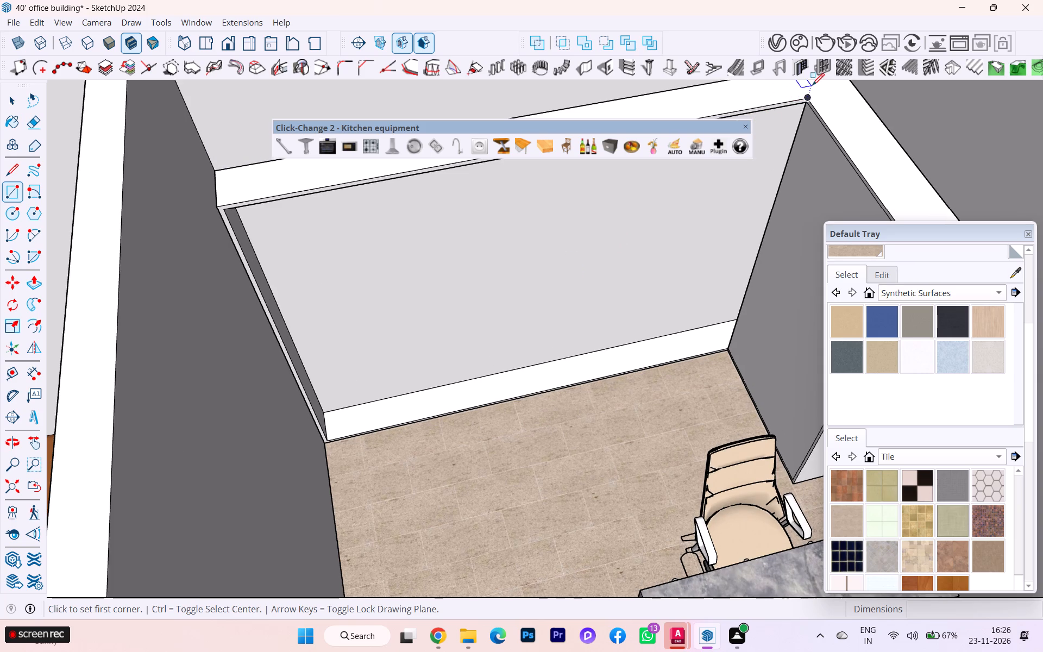
left_click(811, 96)
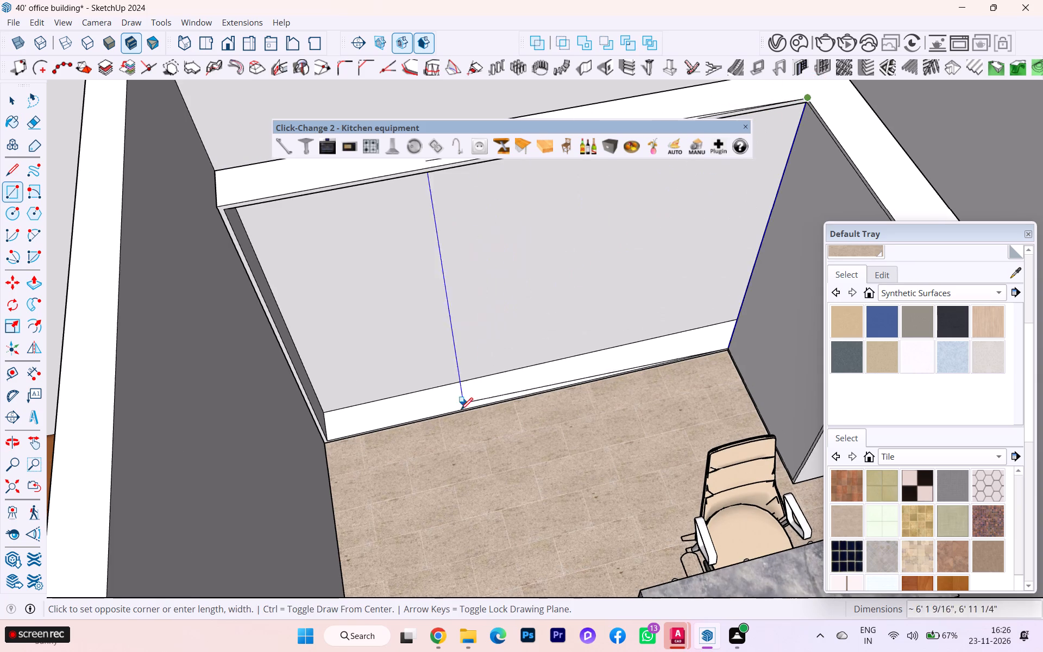
scroll(351, 456, "up", 7)
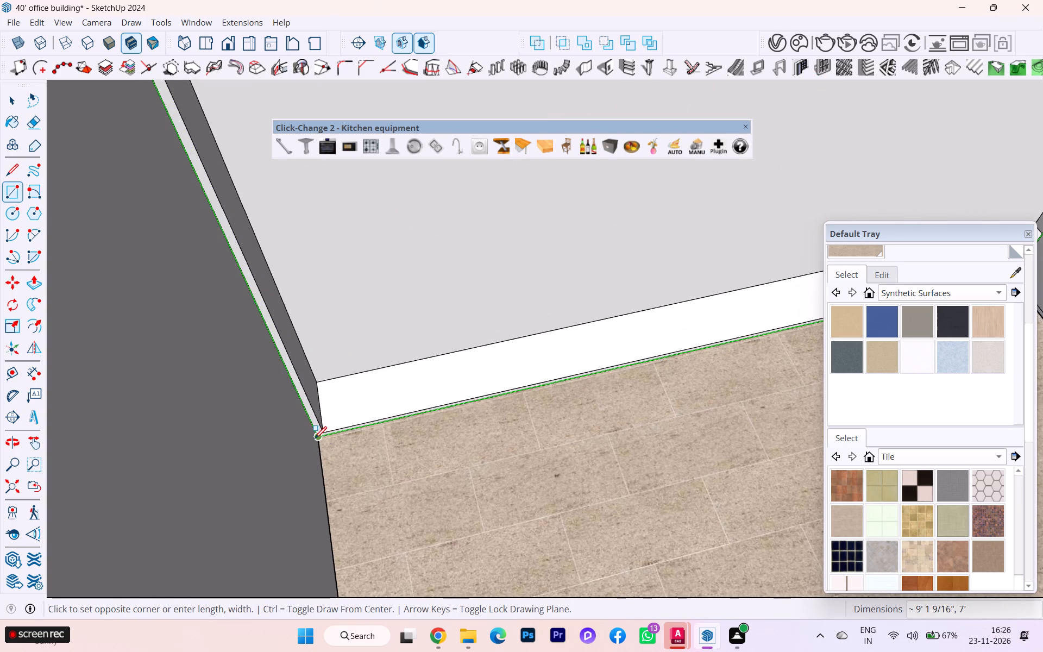
left_click(315, 438)
scroll(366, 435, "up", 1)
scroll(373, 437, "down", 2)
scroll(386, 443, "up", 2)
scroll(388, 443, "down", 2)
scroll(392, 452, "up", 2)
scroll(392, 453, "down", 2)
Push/Pull the new rectangular face outward by .75" to form a thin wall panel.
key("p")
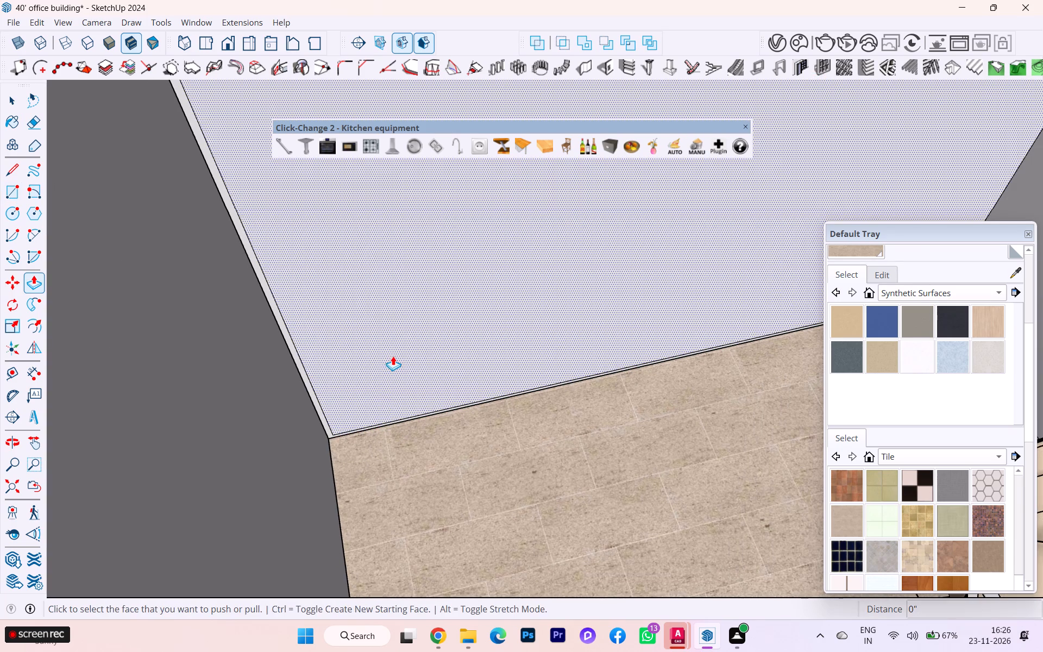
left_click(393, 356)
scroll(396, 368, "down", 2)
scroll(396, 368, "up", 1)
scroll(396, 368, "down", 1)
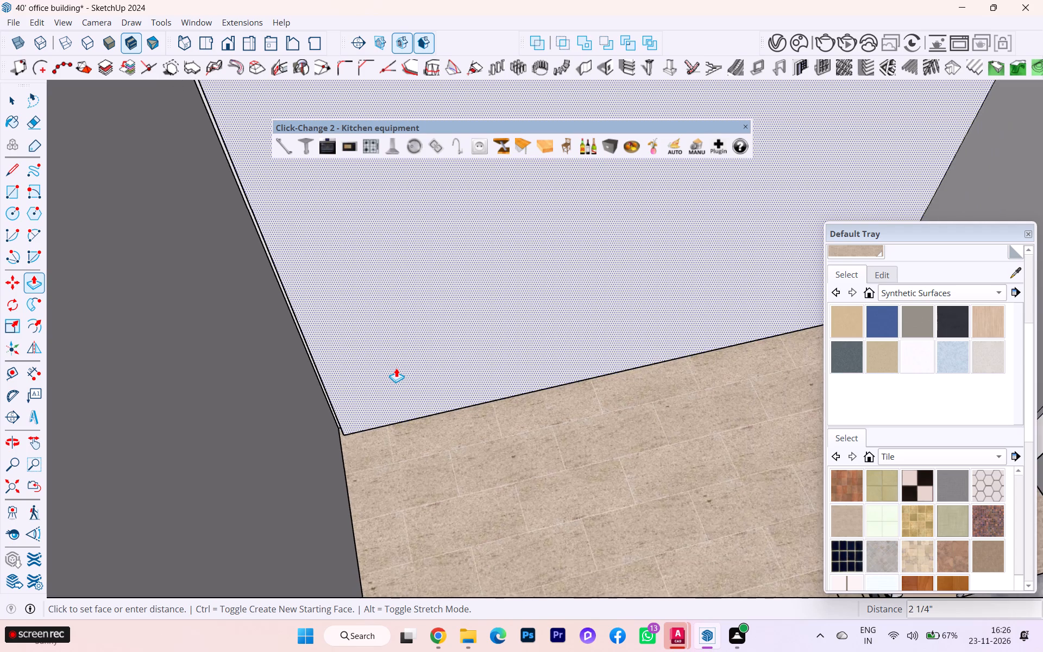
scroll(394, 369, "up", 4)
scroll(394, 369, "down", 6)
scroll(382, 418, "down", 1)
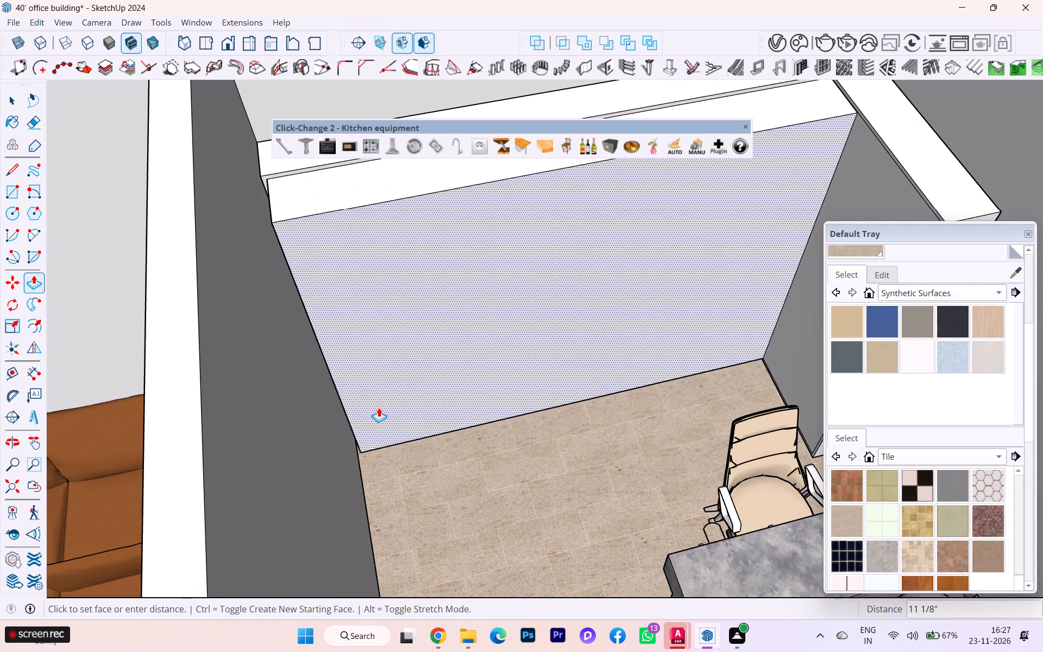
scroll(380, 412, "up", 1)
key("period")
key("7")
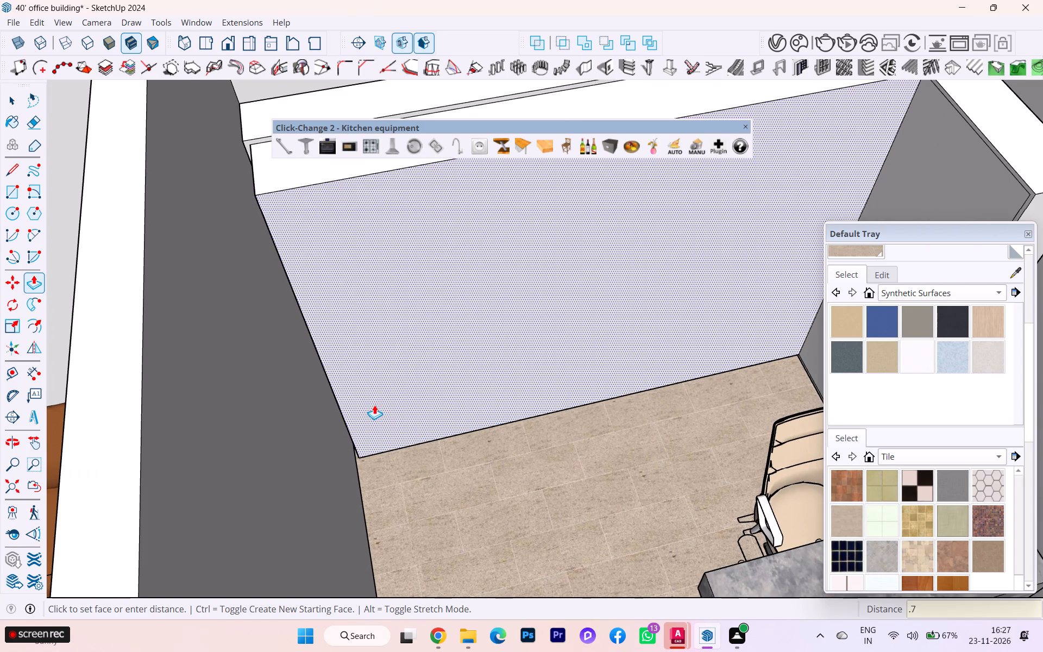
key("5")
key("Return")
Push/Pull the wall panel's narrow top face upward by about 1/8" to the recess frame.
middle_click_drag(374, 362, 495, 399)
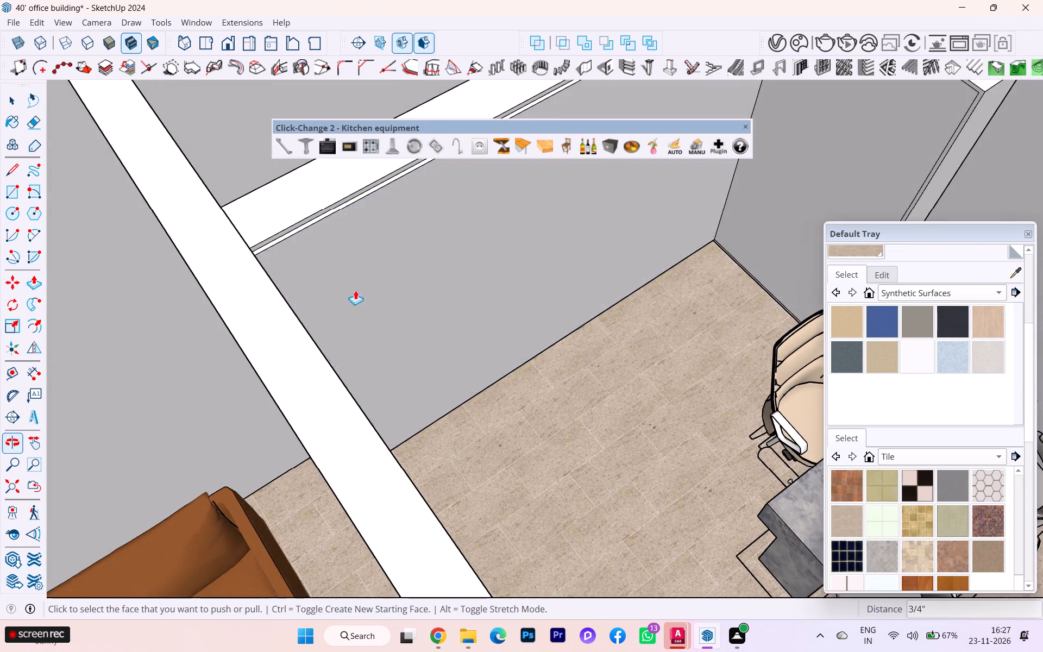
scroll(307, 256, "up", 3)
scroll(307, 256, "down", 1)
scroll(305, 256, "up", 5)
left_click(217, 245)
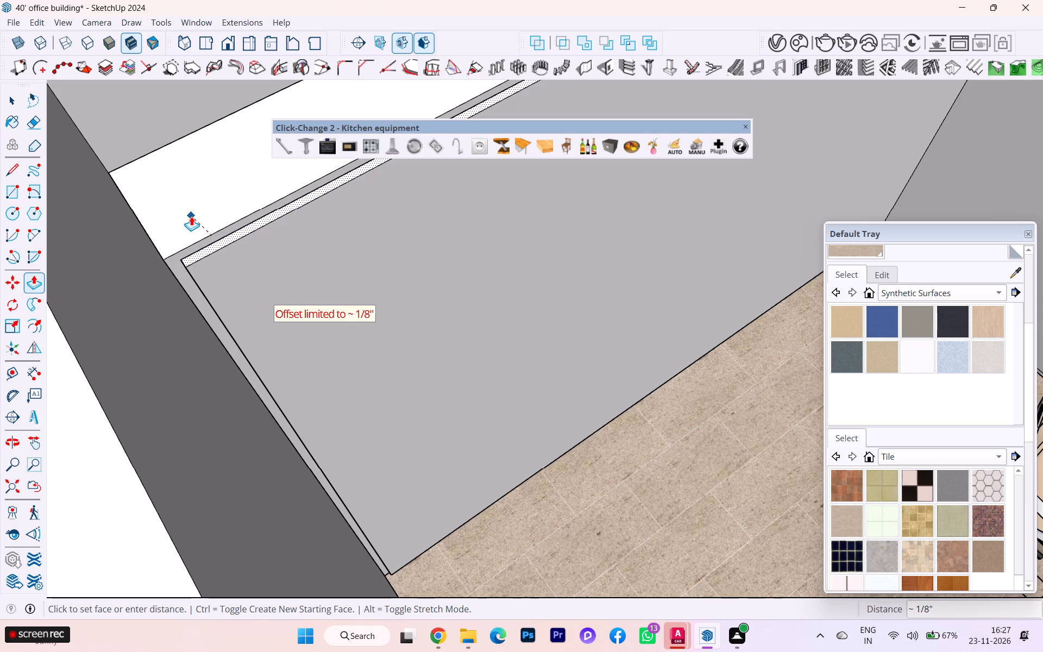
key("Escape")
left_click(212, 251)
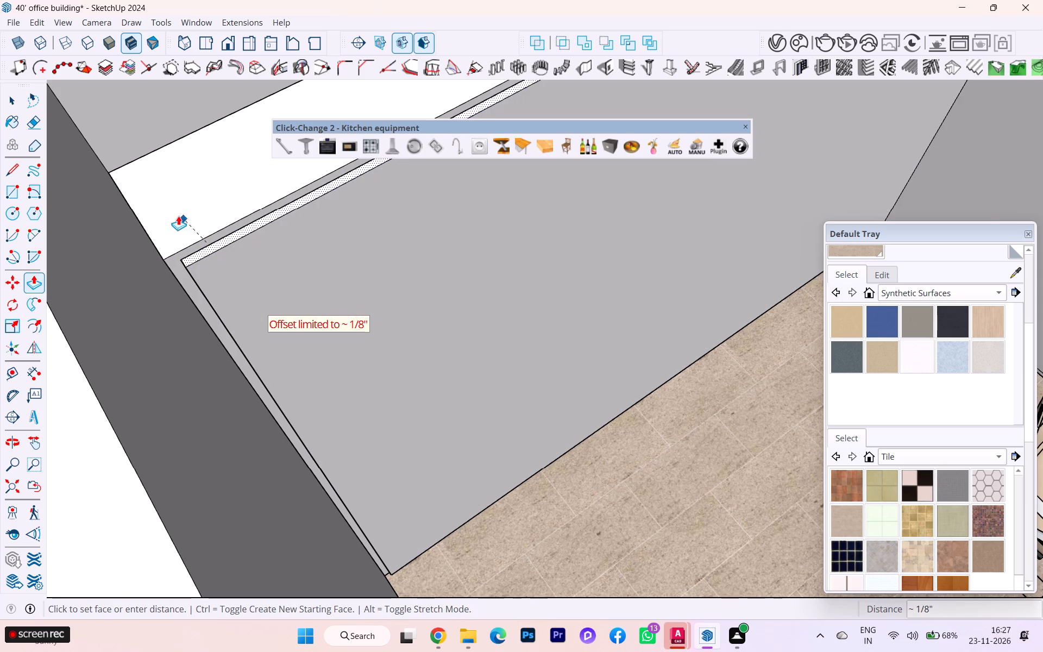
key("Escape")
scroll(199, 254, "up", 4)
left_click(185, 264)
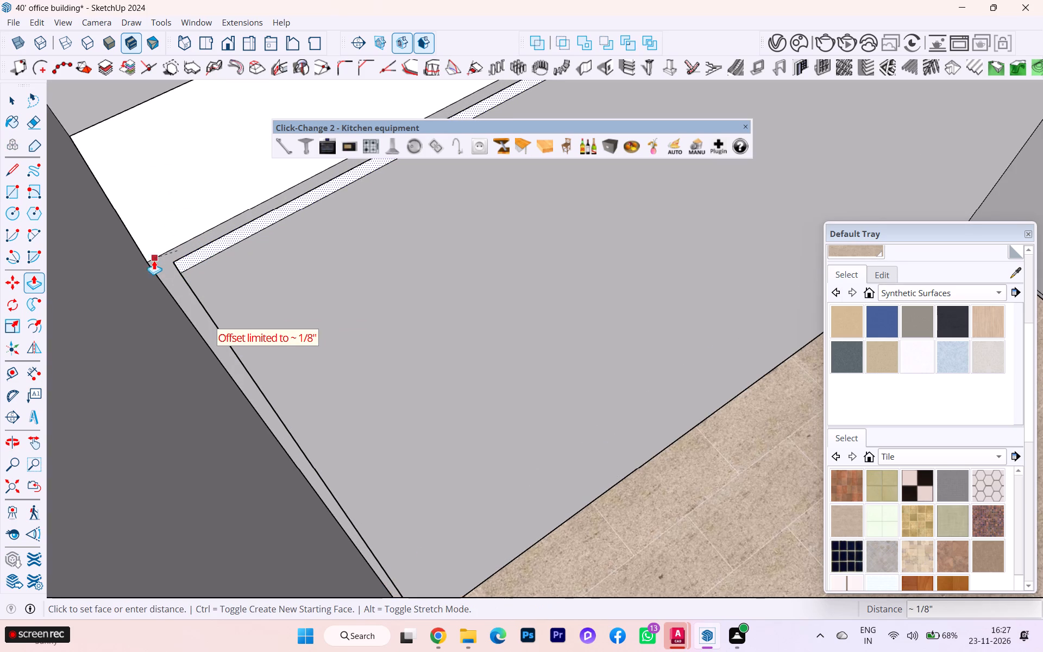
left_click(178, 238)
scroll(174, 260, "down", 1)
scroll(174, 261, "up", 2)
scroll(174, 269, "down", 3)
scroll(174, 271, "up", 2)
scroll(196, 284, "down", 1)
middle_click_drag(199, 282, 240, 242)
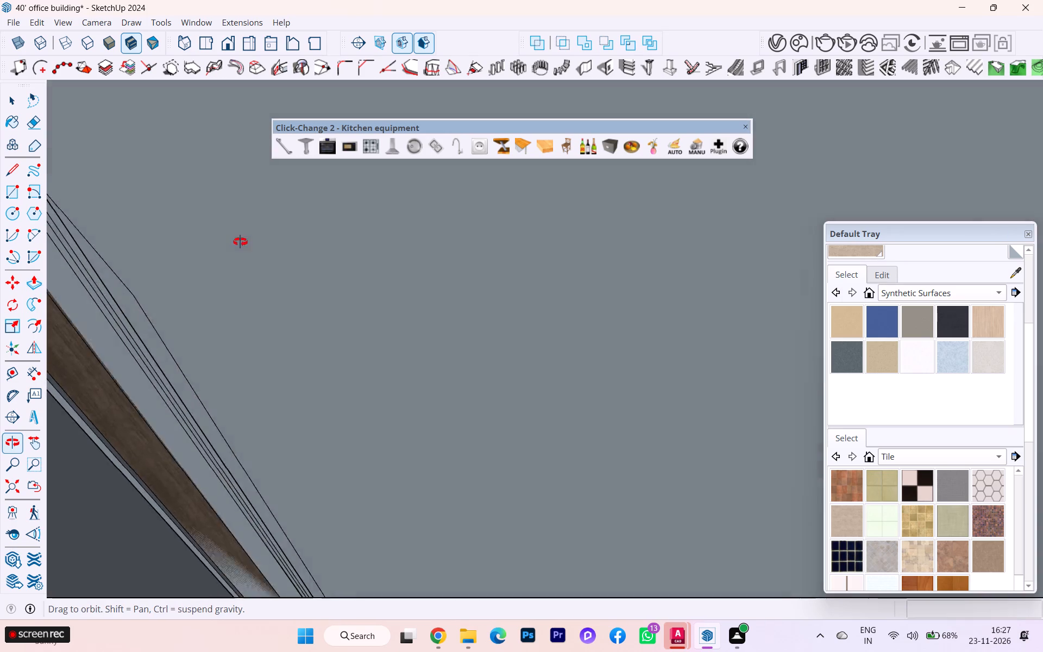
Push/Pull the thin wall panel's narrow vertical side face sideways by about 7/8" to meet the adjoining wall of the recess.
middle_click_drag(240, 242, 151, 279)
scroll(199, 237, "up", 10)
scroll(208, 211, "down", 1)
scroll(208, 211, "up", 1)
scroll(208, 211, "down", 1)
left_click(209, 212)
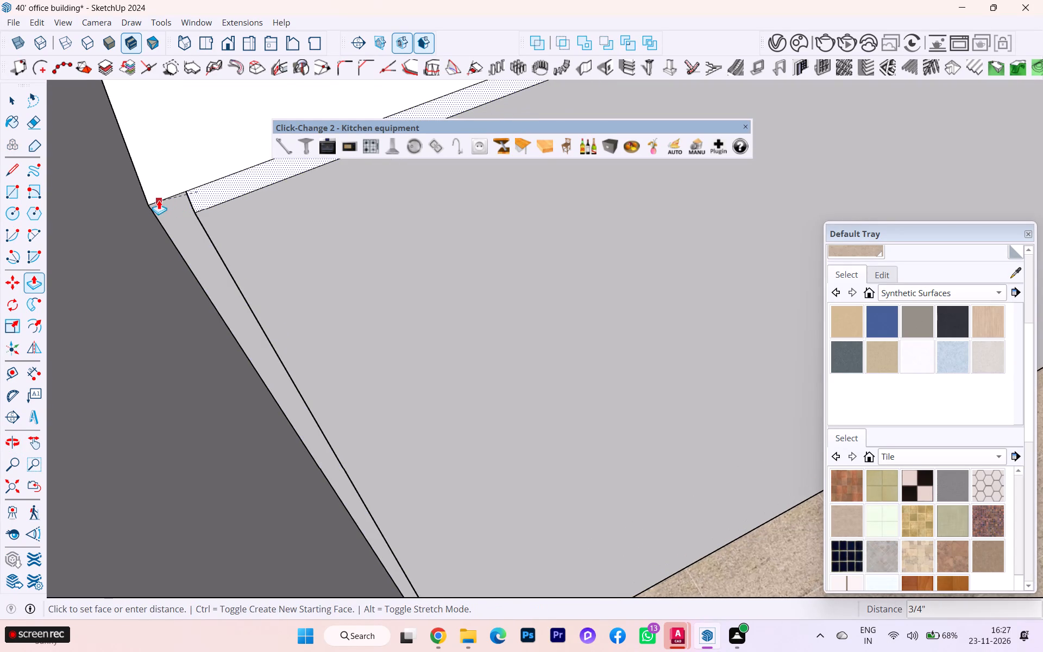
left_click(153, 200)
scroll(218, 229, "up", 9)
middle_click_drag(221, 230, 265, 187)
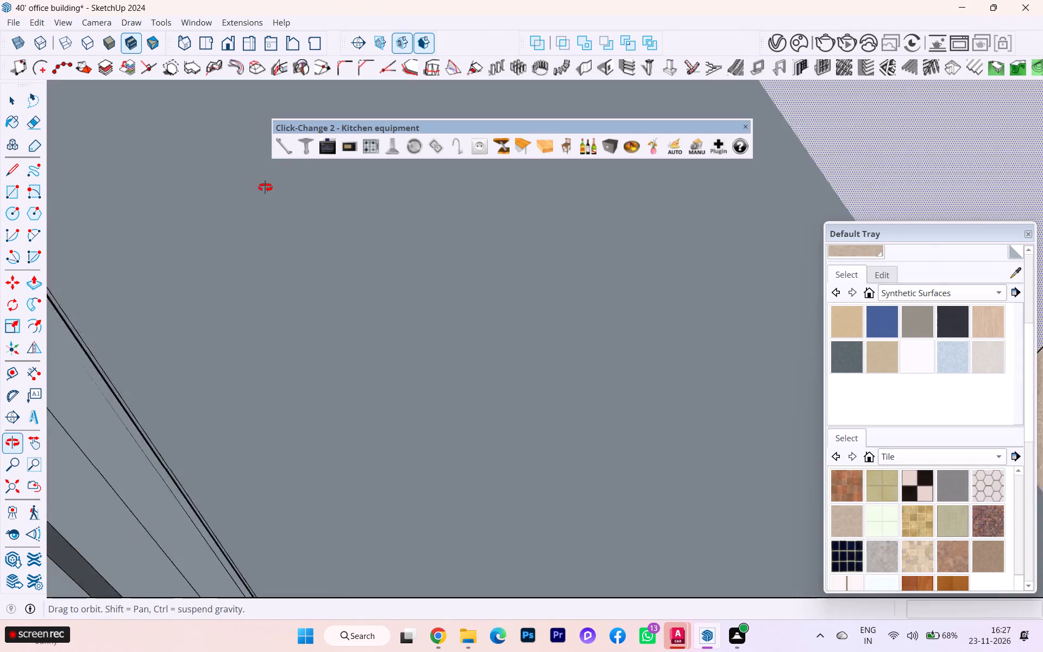
middle_click_drag(265, 187, 242, 200)
scroll(185, 240, "up", 5)
scroll(159, 213, "down", 2)
middle_click_drag(175, 212, 219, 199)
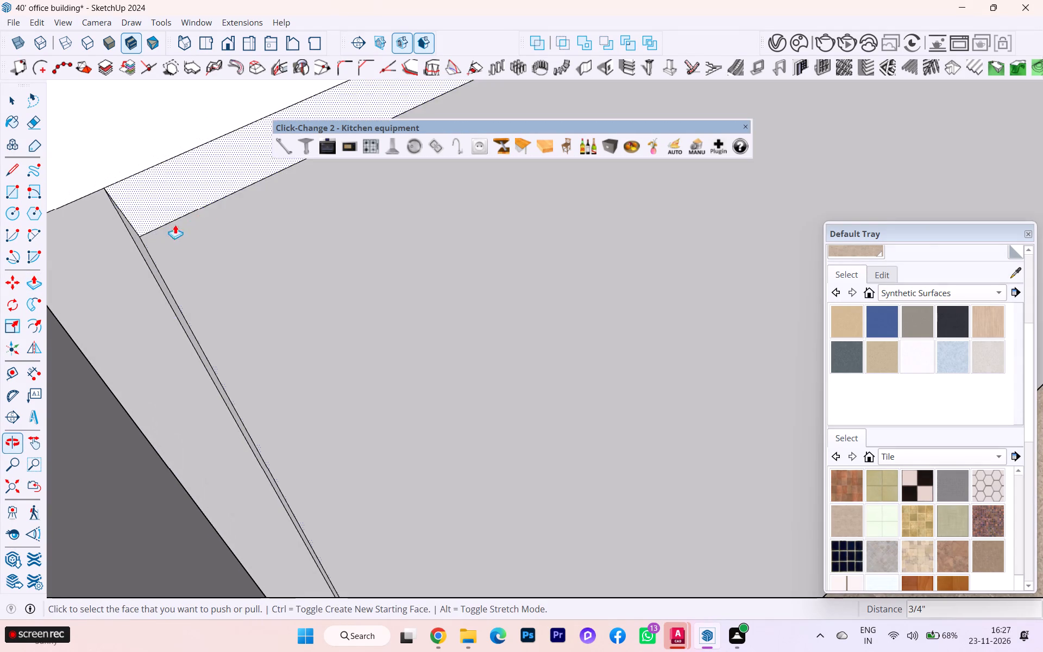
left_click(138, 241)
left_click(78, 437)
Examine the whole office building with the finished wall panel in place, leaving Push/Pull with nothing selected.
scroll(176, 375, "down", 3)
scroll(159, 363, "up", 3)
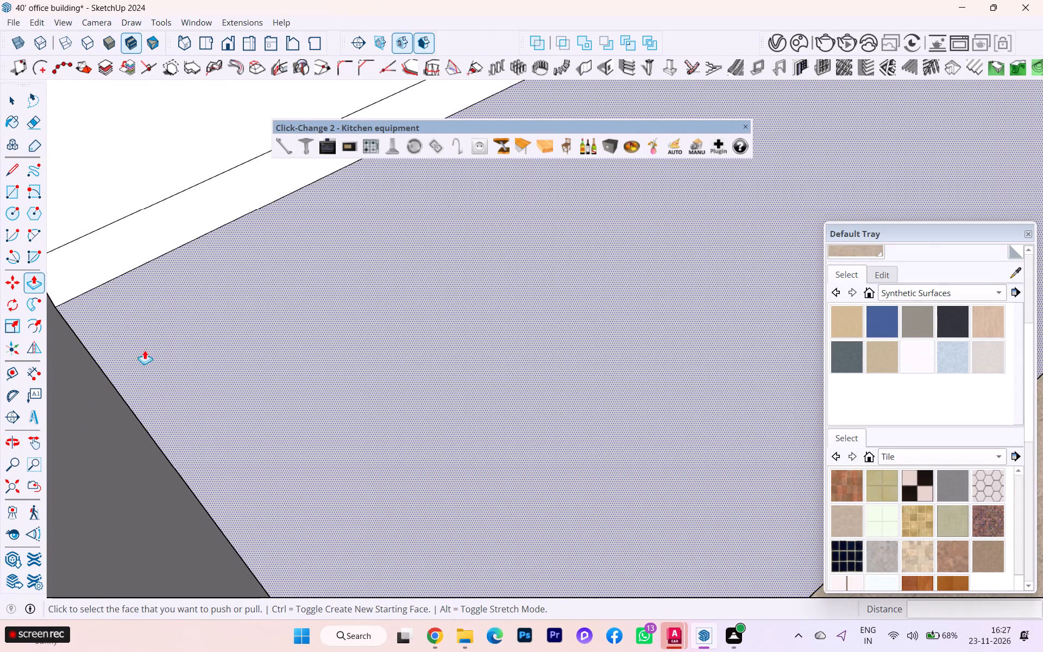
scroll(116, 290, "down", 7)
scroll(116, 290, "up", 1)
scroll(116, 290, "down", 1)
scroll(159, 312, "down", 9)
scroll(127, 303, "up", 3)
scroll(126, 303, "down", 4)
scroll(126, 303, "up", 2)
scroll(126, 303, "down", 4)
scroll(261, 304, "down", 4)
scroll(261, 304, "up", 4)
scroll(261, 304, "down", 3)
scroll(148, 293, "down", 3)
scroll(144, 295, "up", 1)
scroll(143, 296, "down", 14)
scroll(442, 340, "up", 2)
middle_click_drag(423, 343, 146, 346)
scroll(286, 289, "down", 2)
scroll(308, 289, "up", 1)
scroll(309, 289, "down", 7)
scroll(315, 259, "up", 1)
scroll(314, 259, "down", 1)
scroll(307, 262, "up", 2)
scroll(305, 264, "down", 1)
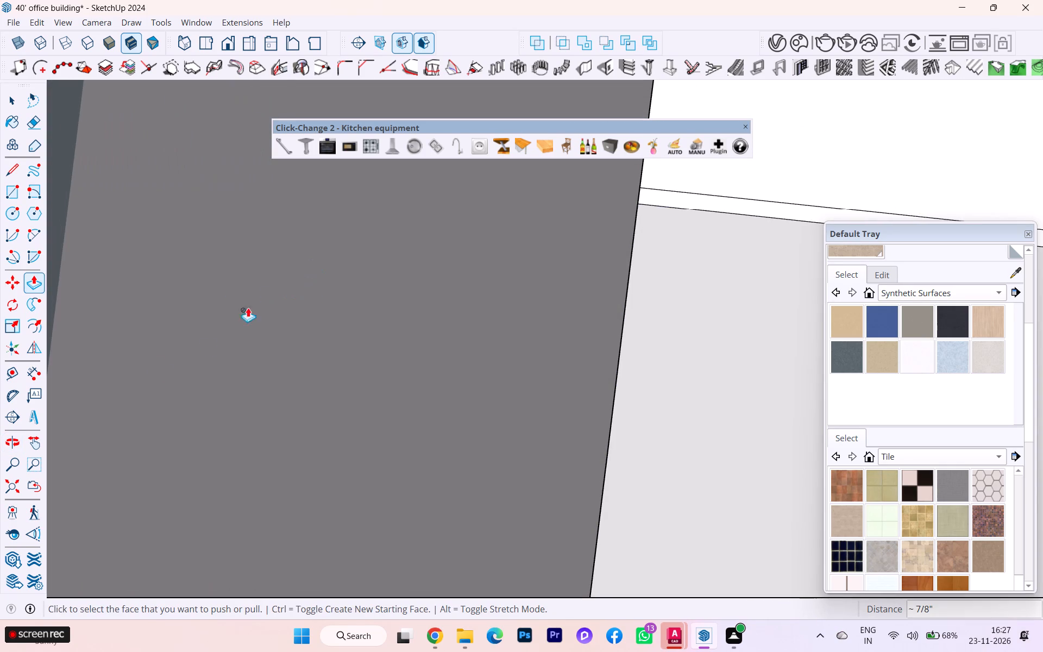
left_click(8, 480)
scroll(105, 393, "up", 1)
scroll(111, 393, "down", 3)
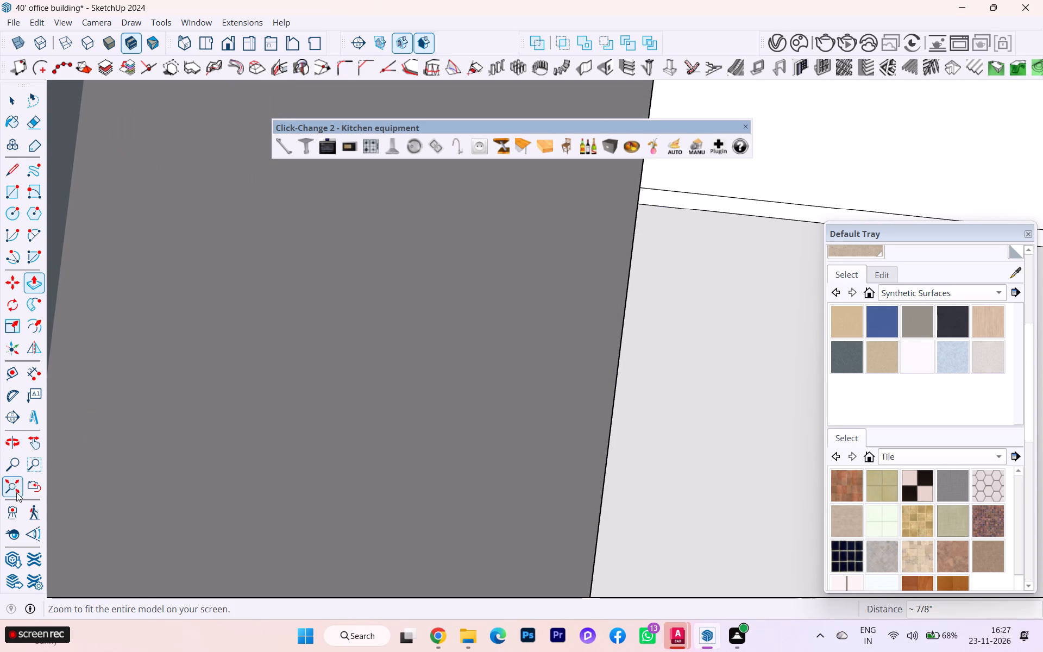
left_click(2, 493)
left_click(17, 476)
scroll(312, 291, "down", 1)
scroll(315, 290, "up", 2)
scroll(316, 290, "down", 5)
scroll(219, 293, "down", 7)
scroll(357, 318, "down", 10)
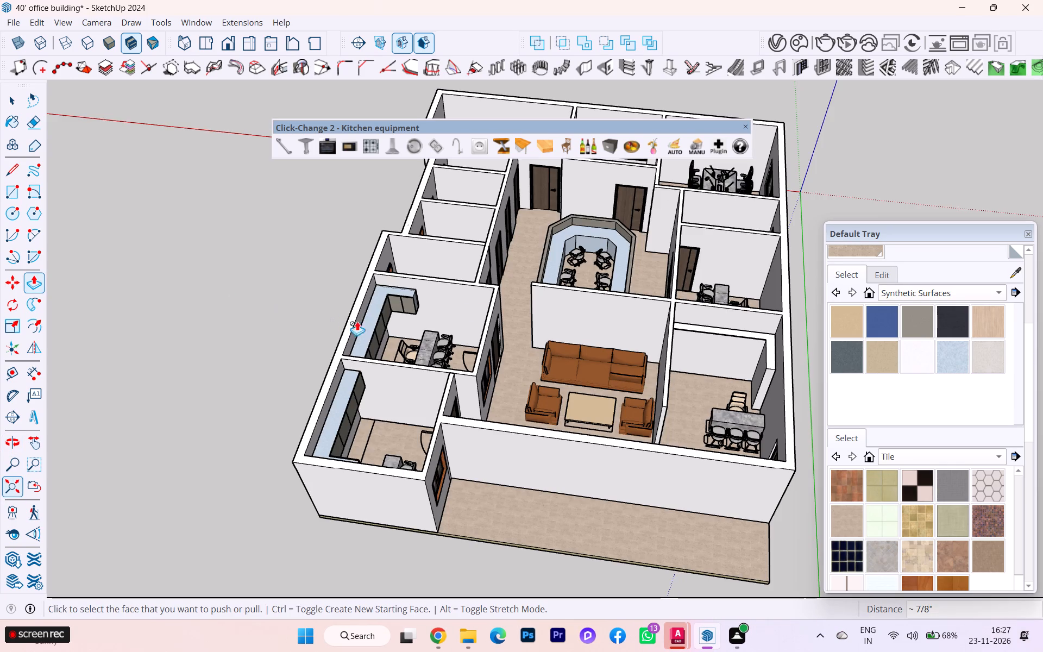
scroll(644, 311, "up", 6)
scroll(465, 328, "up", 2)
scroll(458, 332, "down", 2)
scroll(455, 334, "up", 3)
scroll(519, 295, "down", 4)
scroll(834, 298, "up", 1)
scroll(835, 298, "down", 1)
scroll(835, 298, "up", 1)
scroll(806, 300, "down", 2)
middle_click_drag(768, 318, 763, 365)
scroll(753, 342, "up", 5)
scroll(754, 348, "down", 1)
scroll(754, 348, "up", 6)
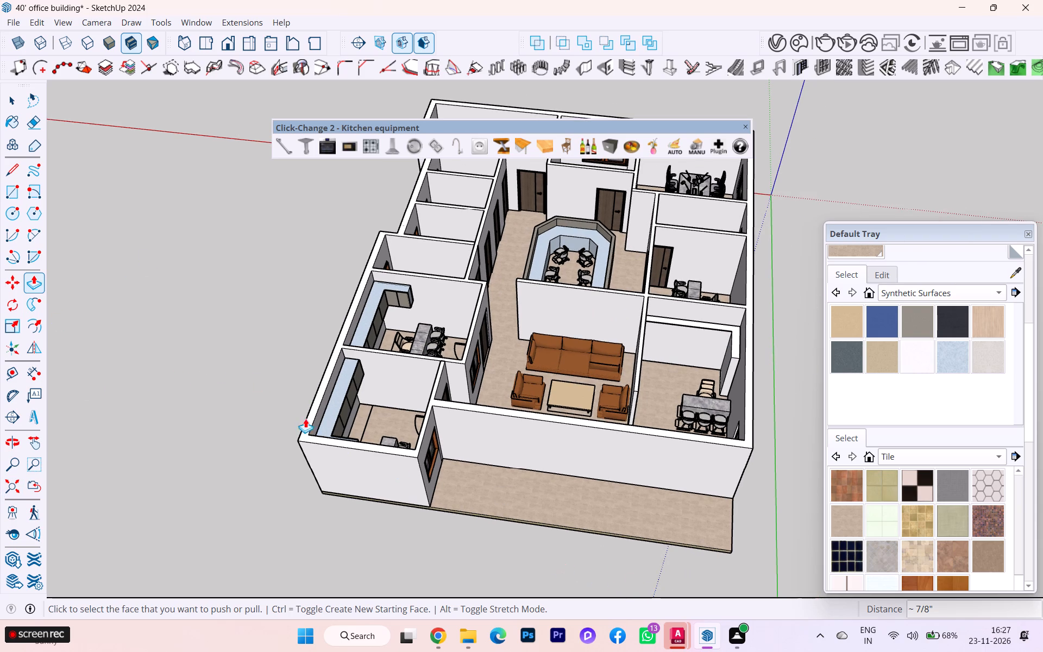
left_click(10, 105)
left_click(199, 258)
Examine the front cabin offices, the lounge and the desk office beside it.
scroll(290, 348, "up", 4)
scroll(293, 346, "down", 1)
scroll(293, 346, "up", 1)
scroll(291, 345, "down", 2)
scroll(325, 335, "up", 2)
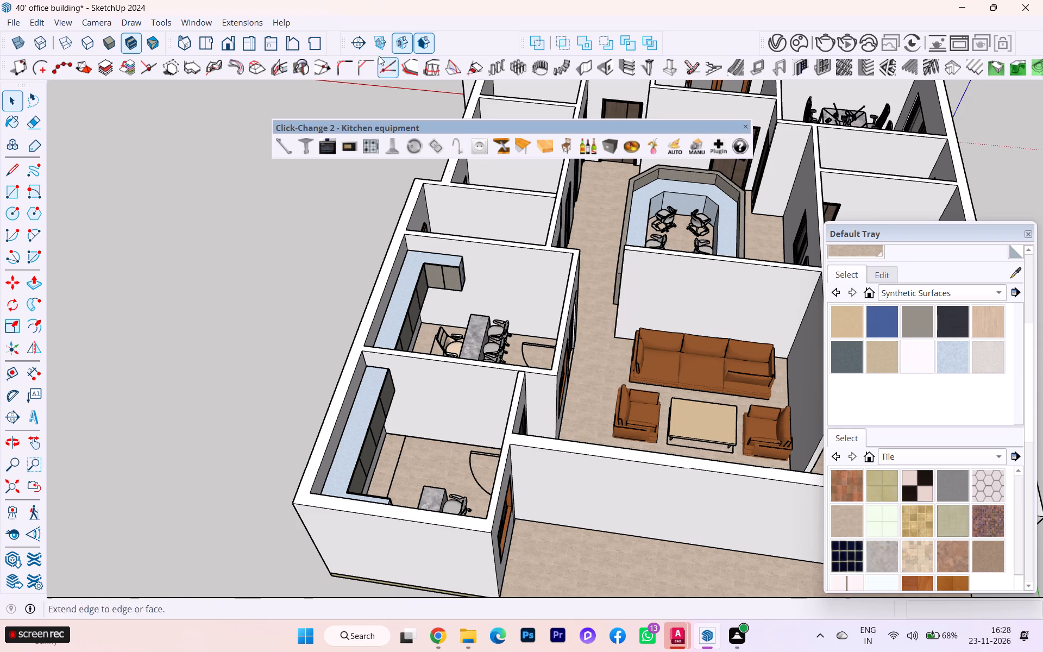
scroll(237, 165, "down", 2)
scroll(211, 180, "up", 1)
scroll(211, 181, "down", 5)
scroll(659, 260, "up", 4)
scroll(660, 260, "down", 1)
scroll(661, 261, "up", 10)
scroll(673, 338, "down", 1)
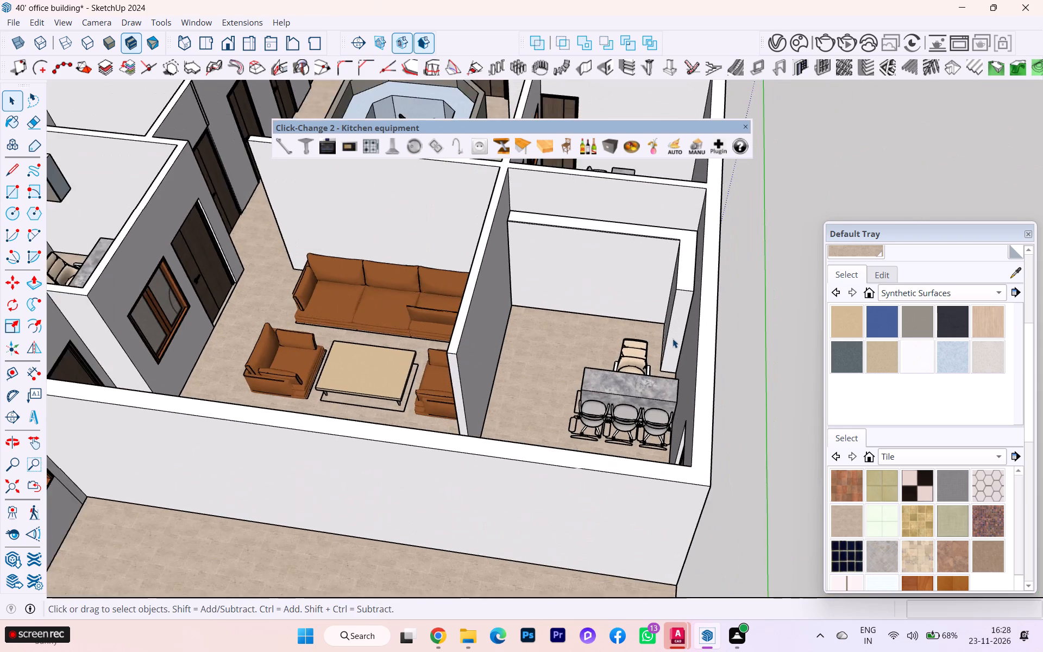
middle_click_drag(679, 358, 703, 419)
scroll(592, 192, "down", 3)
scroll(581, 247, "up", 1)
scroll(582, 247, "down", 9)
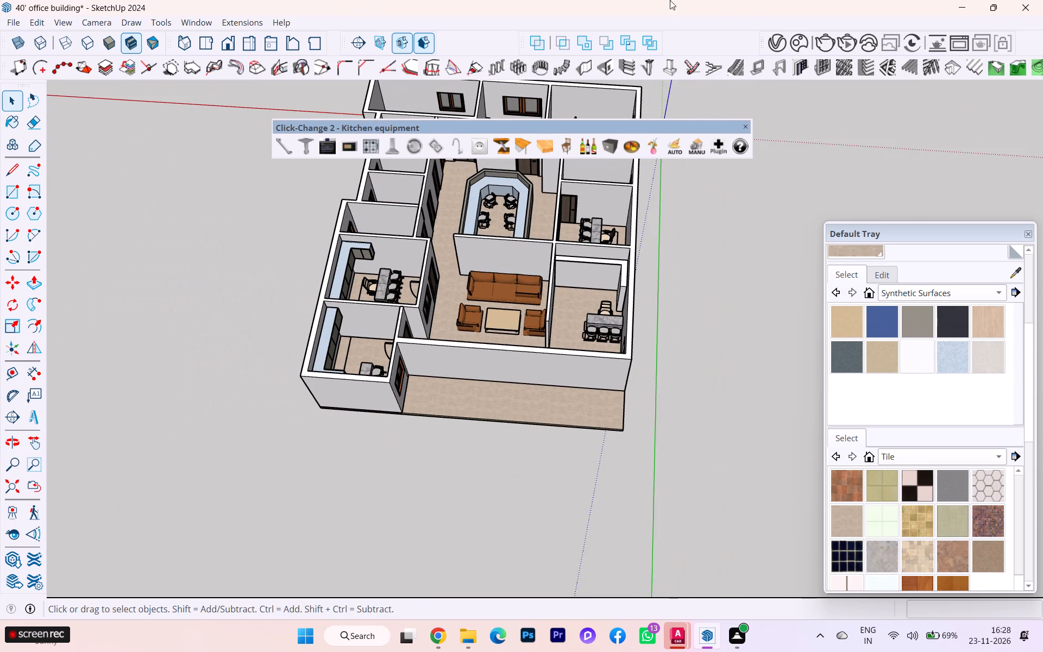
scroll(422, 461, "up", 1)
scroll(382, 340, "up", 3)
scroll(378, 331, "down", 1)
Examine the building's room layout and furniture from above, covering the reception counter, desk offices, toilets and lounge.
middle_click_drag(390, 373, 447, 498)
scroll(447, 498, "down", 1)
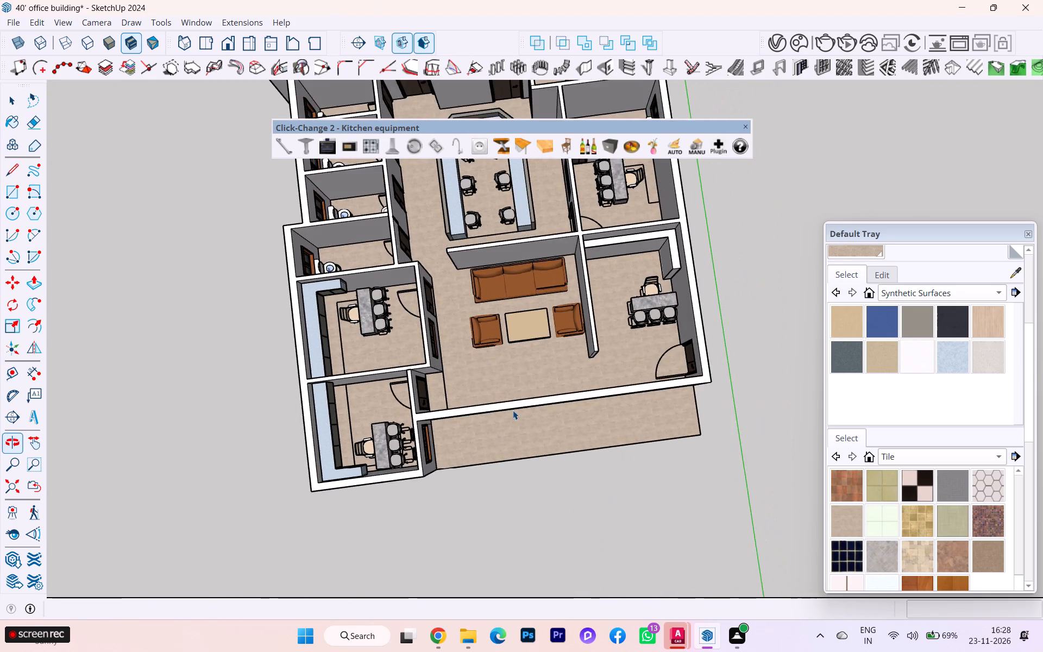
scroll(513, 410, "down", 1)
scroll(524, 396, "up", 1)
scroll(349, 274, "up", 4)
scroll(321, 271, "down", 5)
scroll(295, 311, "down", 2)
scroll(293, 316, "up", 1)
scroll(293, 317, "down", 4)
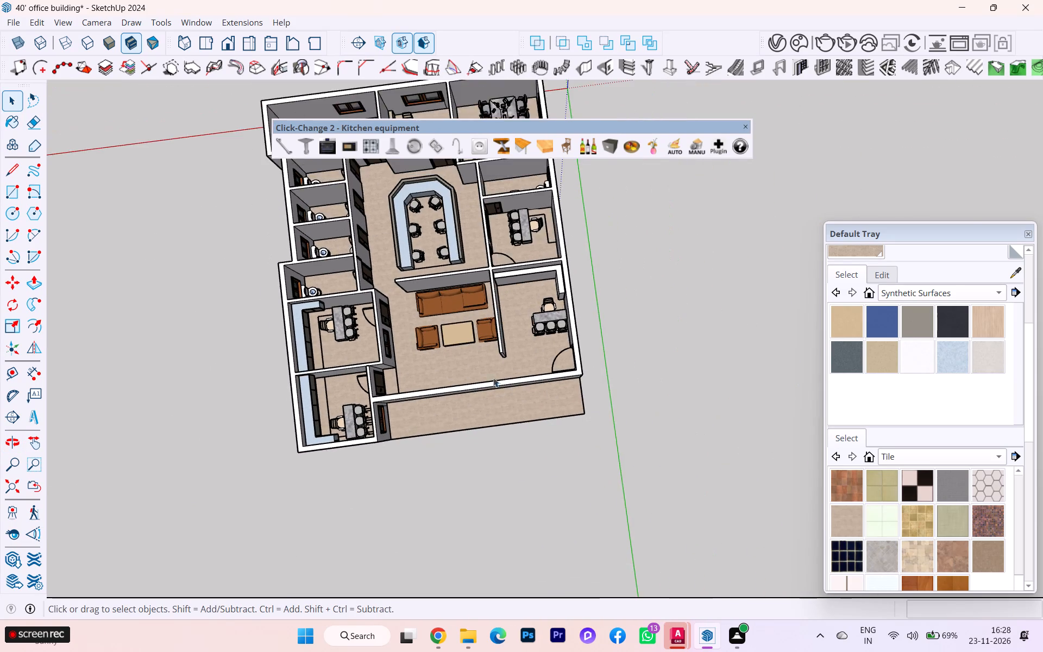
scroll(502, 368, "down", 1)
scroll(502, 365, "up", 1)
scroll(428, 218, "up", 2)
scroll(428, 212, "down", 3)
scroll(429, 212, "up", 1)
scroll(516, 210, "up", 6)
scroll(519, 213, "down", 1)
scroll(520, 215, "up", 3)
scroll(562, 220, "down", 1)
scroll(562, 220, "up", 4)
scroll(563, 220, "down", 1)
scroll(563, 220, "up", 3)
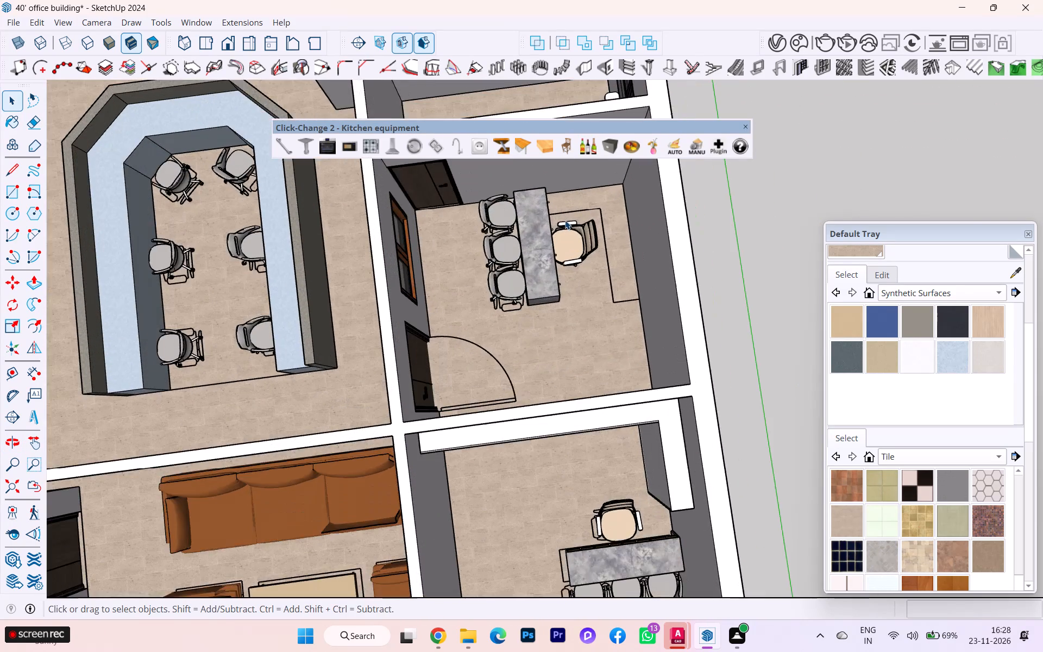
scroll(578, 225, "down", 3)
scroll(585, 227, "up", 1)
scroll(585, 228, "down", 1)
scroll(631, 225, "down", 2)
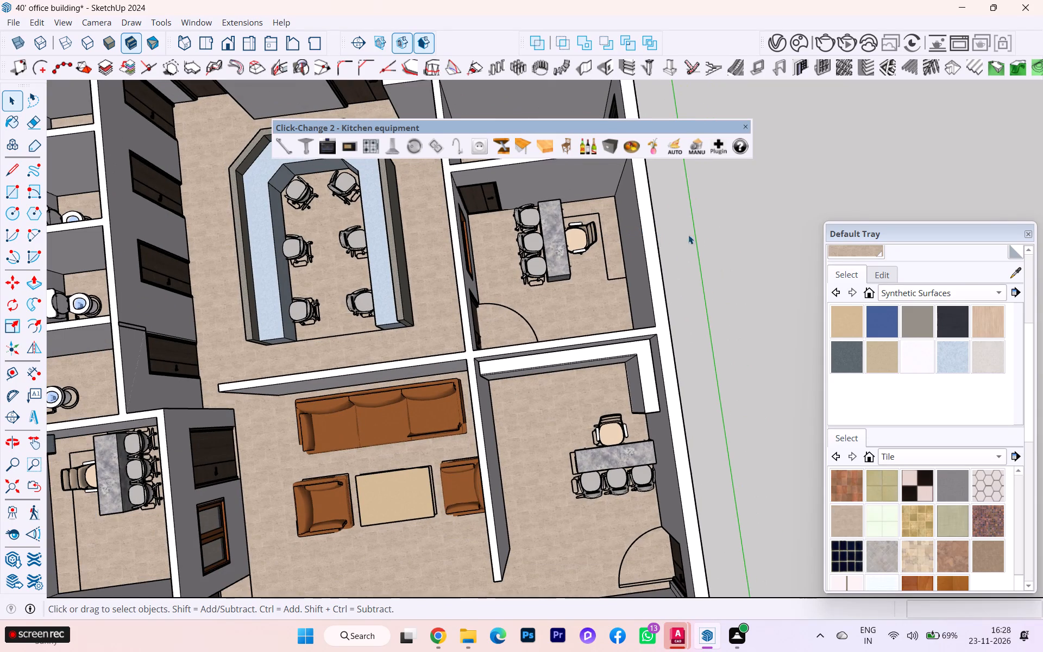
middle_click_drag(749, 240, 643, 190)
scroll(605, 233, "down", 3)
scroll(605, 235, "up", 2)
scroll(612, 297, "down", 2)
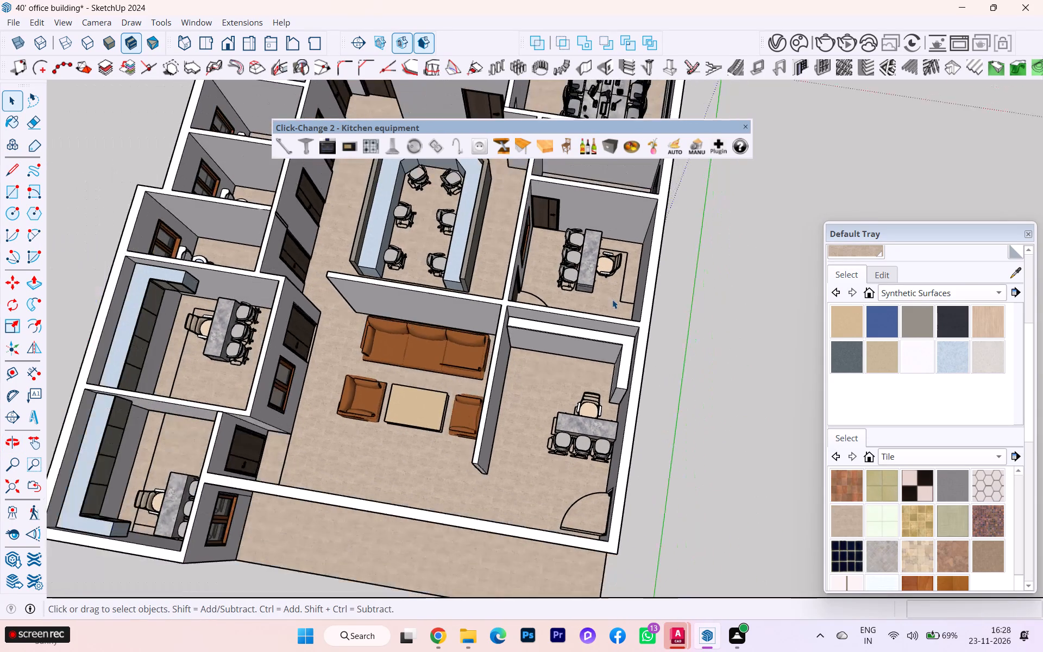
scroll(614, 303, "down", 2)
scroll(621, 315, "up", 1)
scroll(621, 316, "down", 3)
scroll(605, 248, "up", 3)
scroll(610, 180, "up", 2)
scroll(610, 180, "down", 1)
scroll(610, 180, "up", 2)
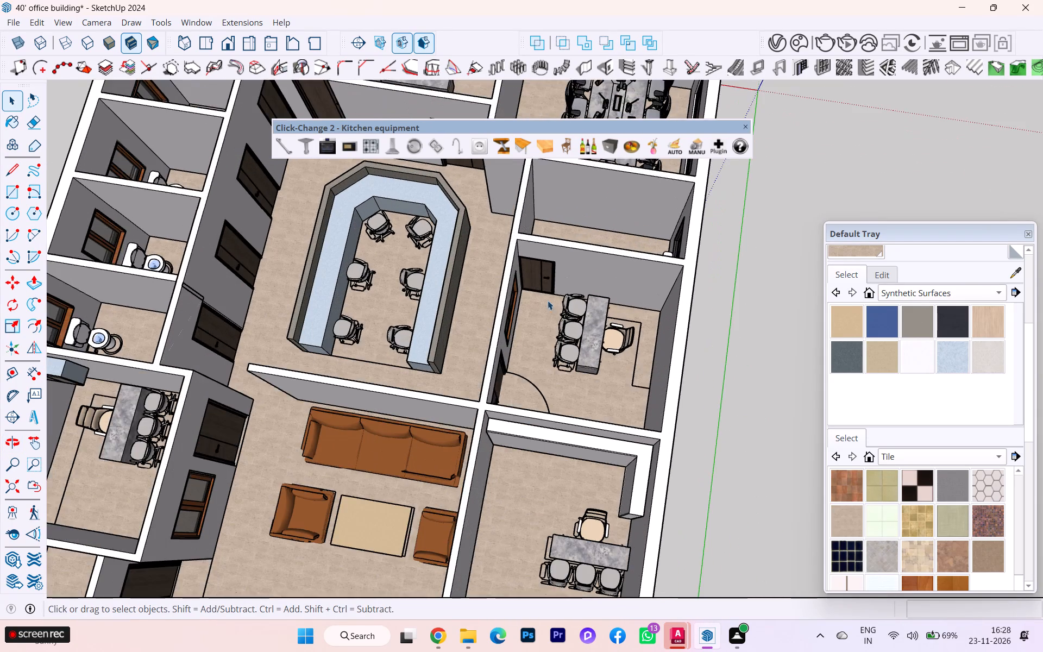
scroll(540, 308, "down", 3)
scroll(597, 283, "down", 3)
middle_click_drag(611, 269, 633, 323)
scroll(628, 314, "down", 1)
scroll(605, 273, "up", 8)
scroll(577, 247, "down", 2)
scroll(576, 247, "up", 1)
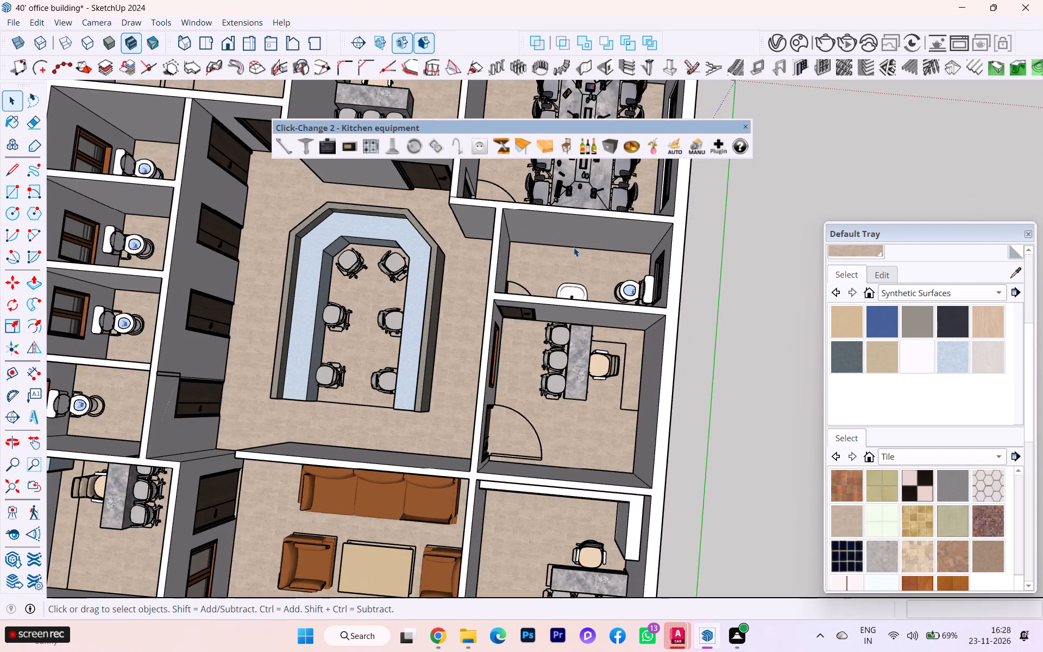
scroll(574, 247, "down", 1)
scroll(574, 247, "up", 1)
scroll(574, 247, "down", 2)
scroll(574, 247, "up", 7)
scroll(574, 247, "down", 4)
scroll(561, 240, "up", 1)
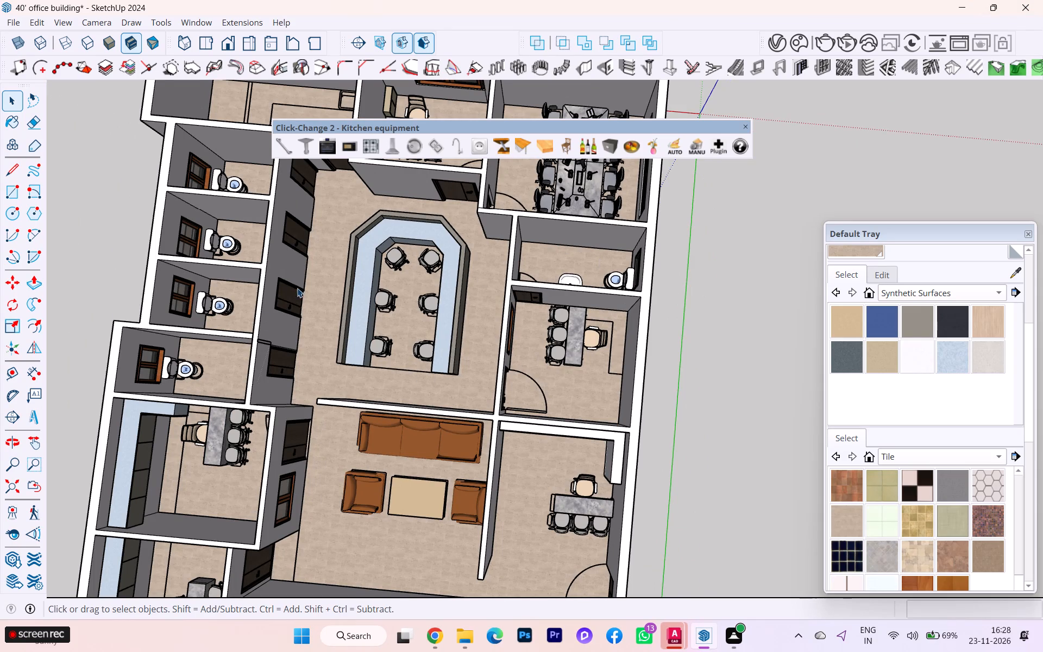
scroll(280, 279, "down", 3)
scroll(384, 295, "down", 2)
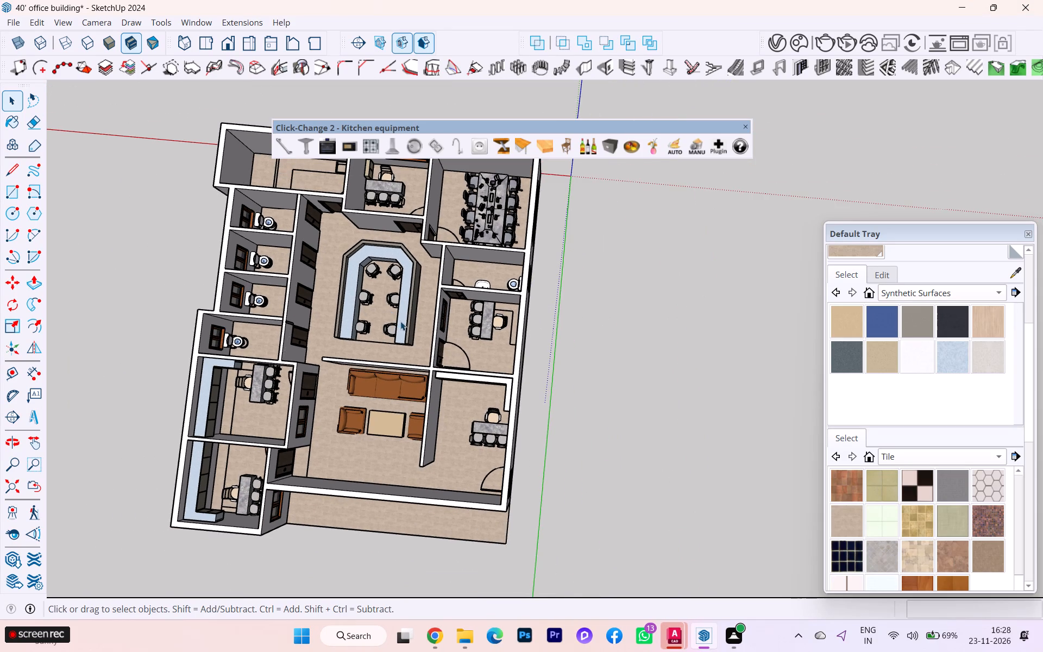
scroll(457, 356, "up", 2)
scroll(448, 363, "down", 2)
middle_click_drag(443, 336, 451, 204)
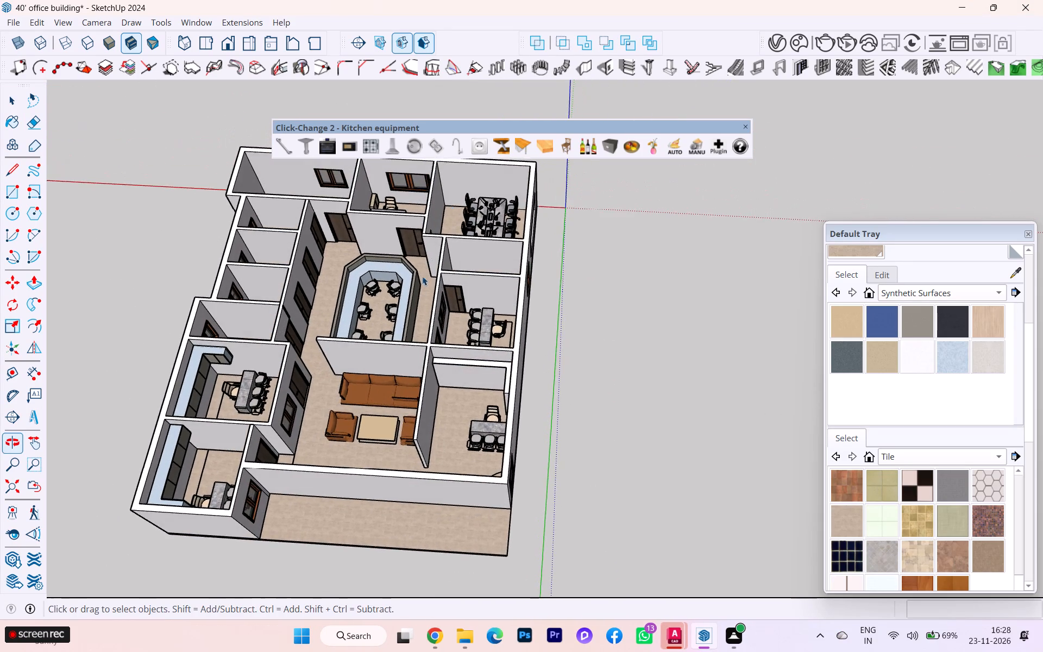
scroll(419, 305, "up", 4)
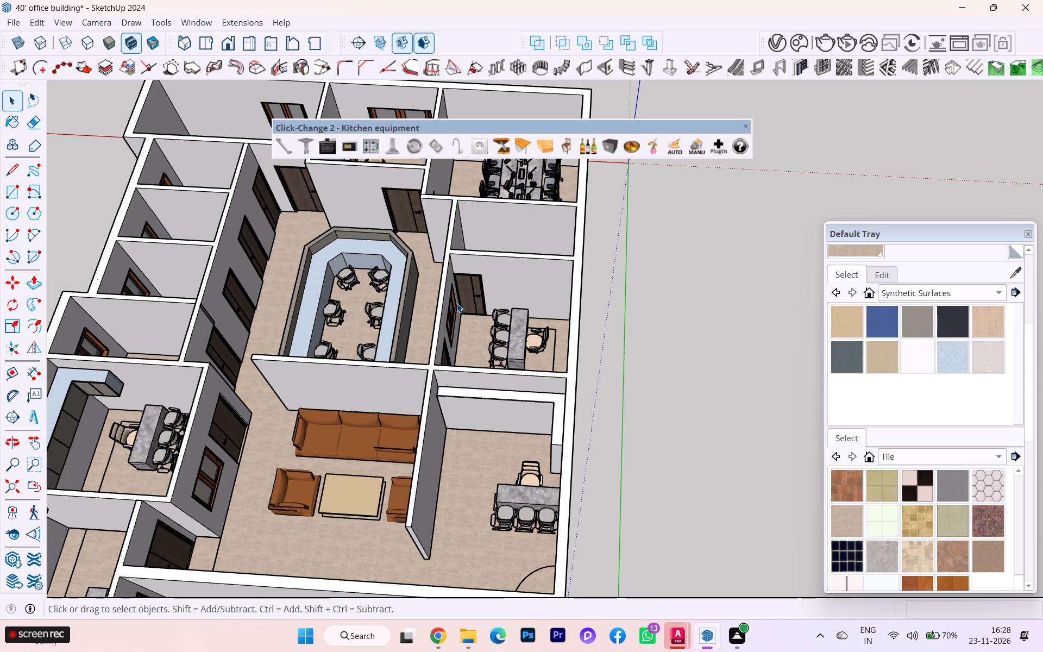
Examine the reception counter, toilets, meeting room and desk offices, including the overall room layout from above.
scroll(457, 303, "down", 6)
scroll(567, 420, "up", 1)
scroll(567, 421, "down", 2)
scroll(568, 421, "up", 1)
scroll(568, 421, "down", 2)
scroll(409, 235, "up", 3)
scroll(408, 234, "down", 1)
scroll(408, 234, "up", 3)
scroll(405, 220, "down", 1)
scroll(405, 220, "up", 1)
middle_click_drag(407, 221, 365, 266)
scroll(322, 267, "up", 12)
scroll(280, 259, "down", 2)
scroll(468, 306, "down", 2)
middle_click_drag(475, 306, 302, 281)
scroll(718, 436, "down", 1)
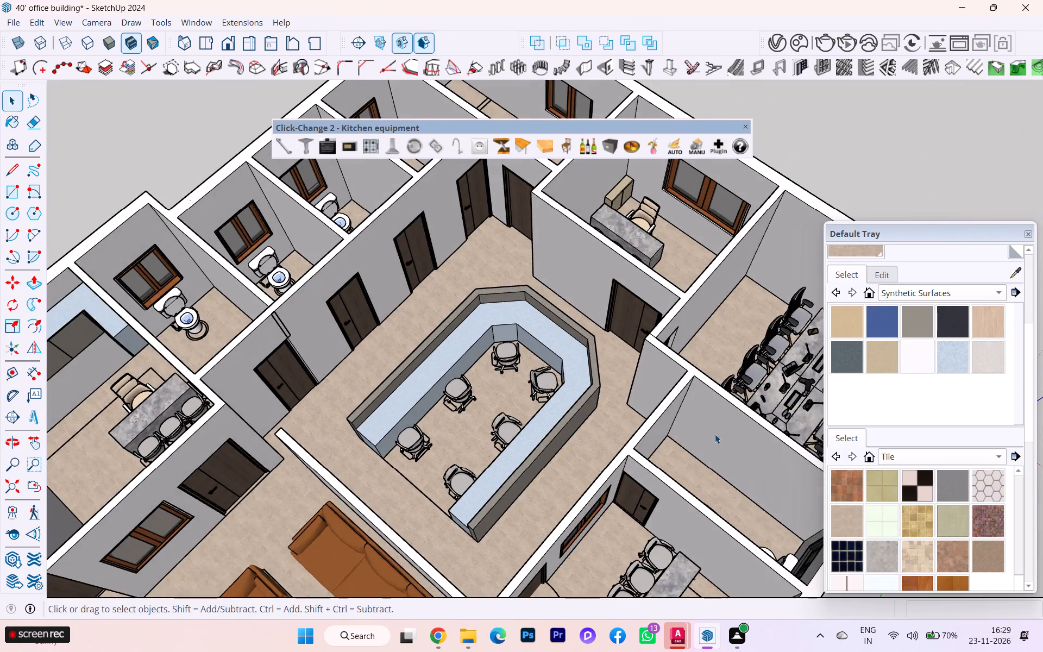
scroll(715, 434, "down", 2)
middle_click_drag(638, 383, 822, 378)
scroll(561, 316, "down", 7)
scroll(561, 316, "up", 2)
scroll(561, 316, "down", 1)
scroll(621, 368, "down", 6)
scroll(745, 422, "up", 3)
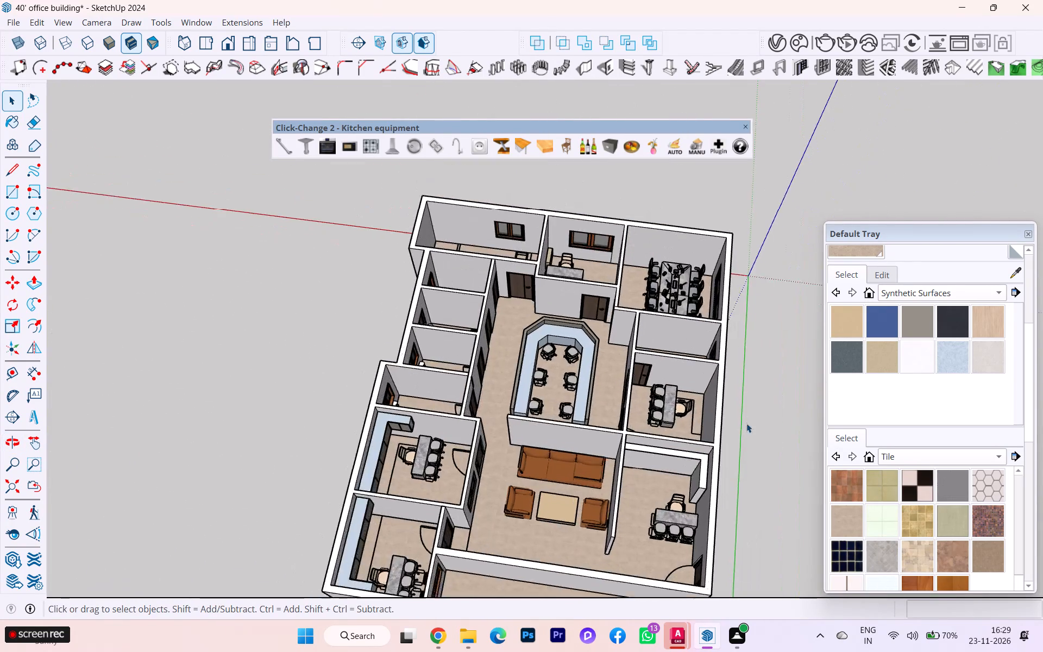
scroll(746, 423, "up", 2)
scroll(746, 423, "down", 2)
scroll(746, 423, "up", 2)
scroll(683, 400, "down", 2)
Draw a floor rectangle about 2' 6 5/8" by 11 1/2" against the back wall behind the desk in the office beside reception.
scroll(683, 400, "up", 12)
scroll(695, 392, "down", 3)
scroll(695, 392, "up", 2)
scroll(661, 394, "down", 1)
middle_click_drag(637, 395, 639, 397)
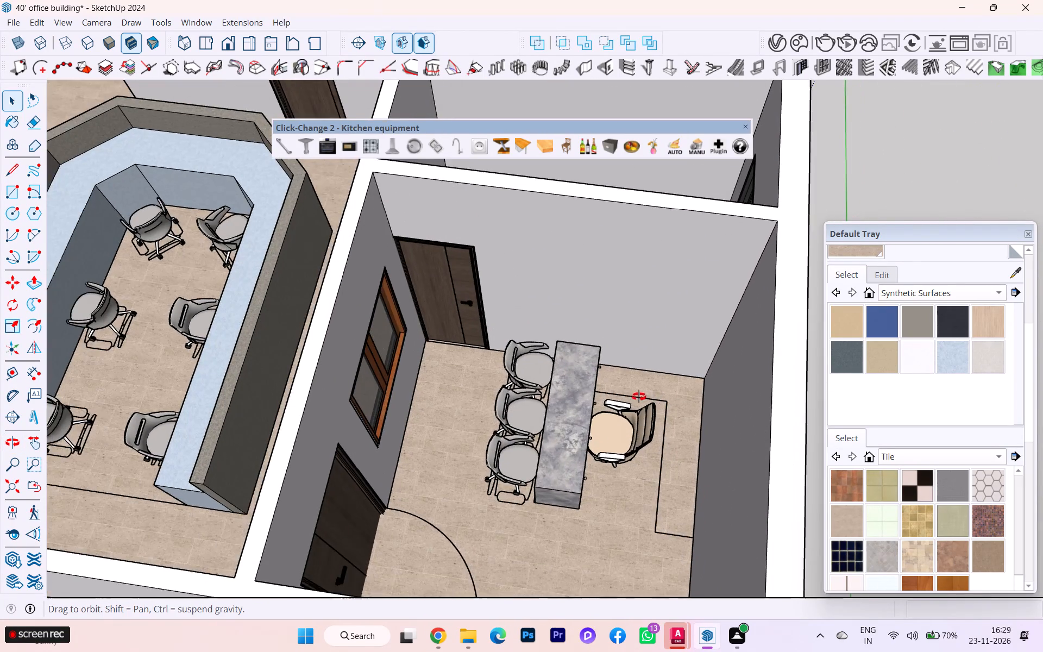
middle_click_drag(639, 397, 604, 312)
scroll(608, 356, "up", 3)
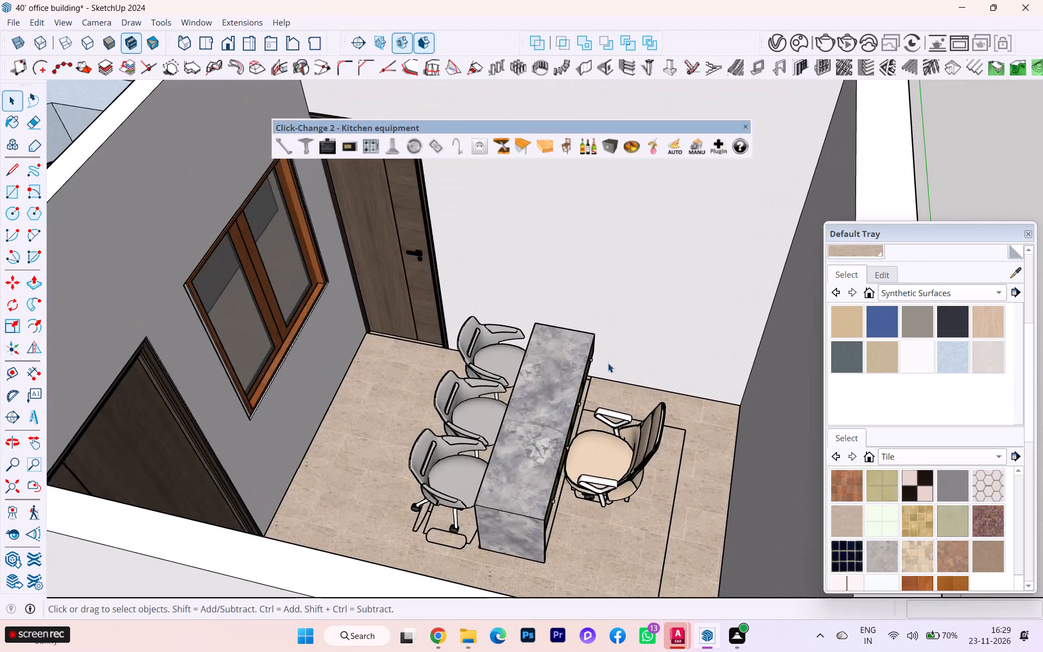
key("r")
scroll(610, 384, "up", 5)
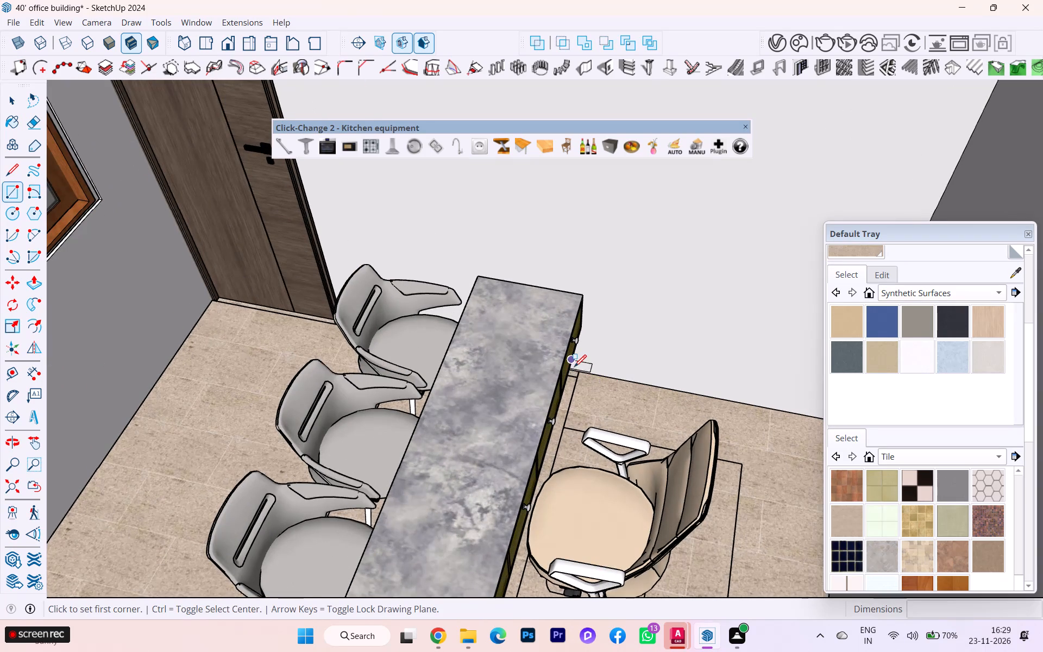
left_click(580, 372)
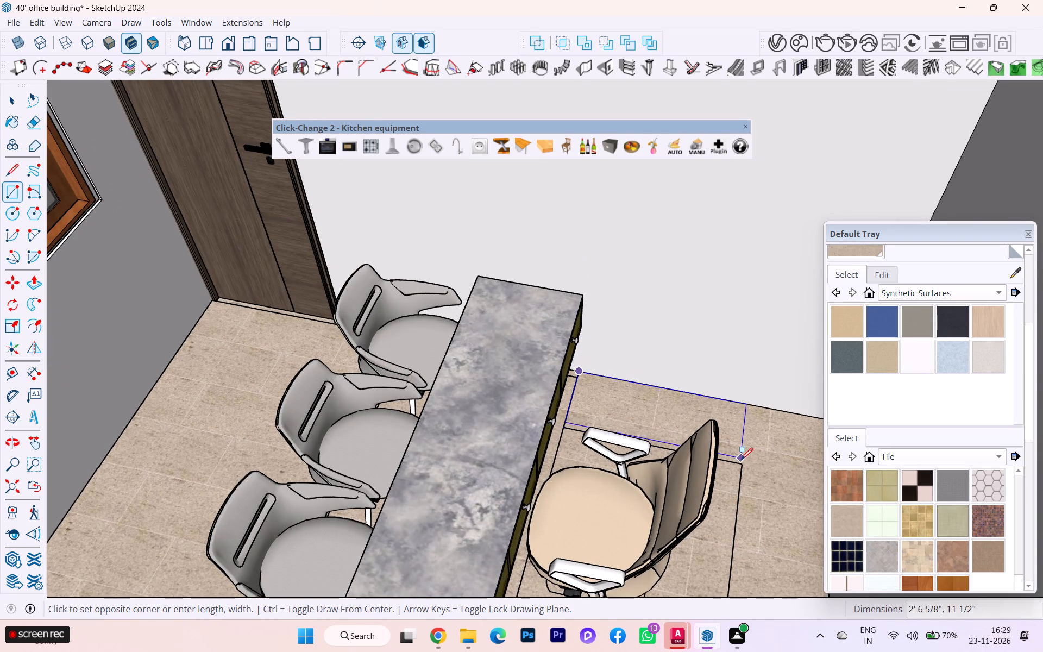
left_click(743, 463)
Draw a floor rectangle about 1' 2 13/16" by 5' 7 5/8" along the side wall behind the chair, starting at the first rectangle's corner.
scroll(659, 284, "down", 5)
scroll(659, 284, "up", 1)
middle_click_drag(713, 360, 835, 383)
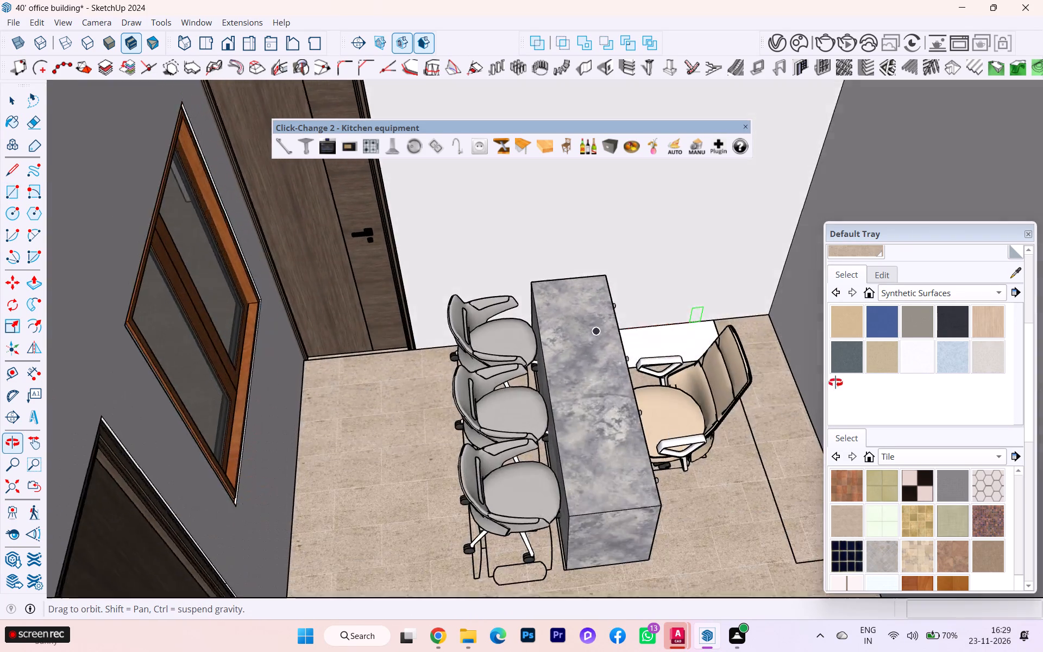
middle_click_drag(835, 383, 839, 390)
scroll(791, 346, "up", 2)
scroll(621, 341, "down", 6)
scroll(770, 389, "up", 6)
scroll(677, 342, "up", 3)
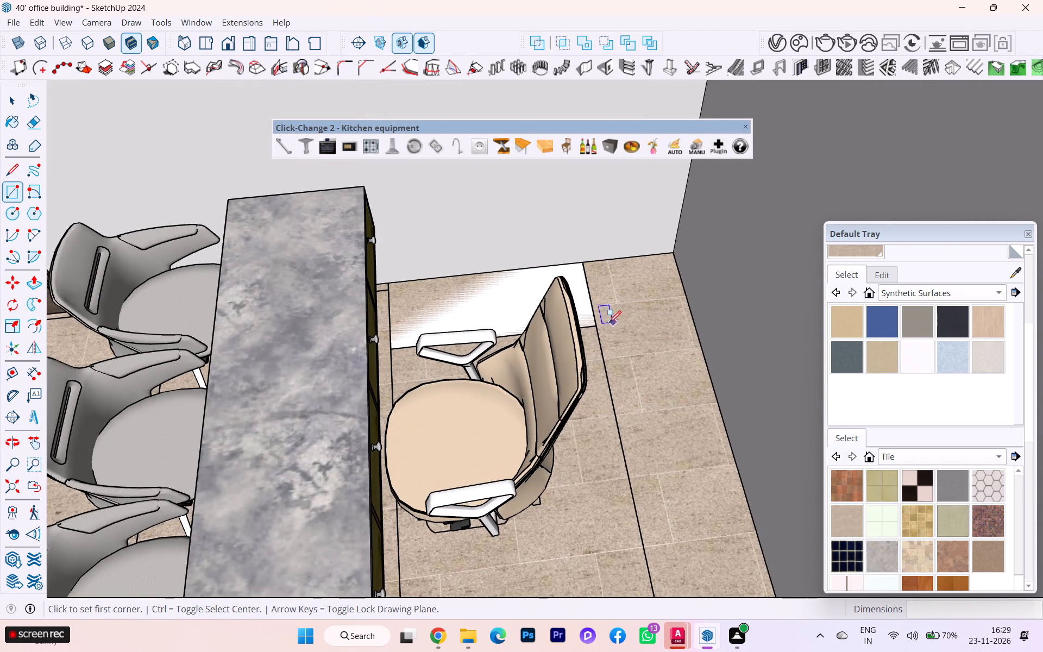
left_click(582, 262)
scroll(732, 358, "down", 2)
scroll(731, 358, "up", 1)
scroll(731, 359, "down", 2)
scroll(709, 421, "down", 2)
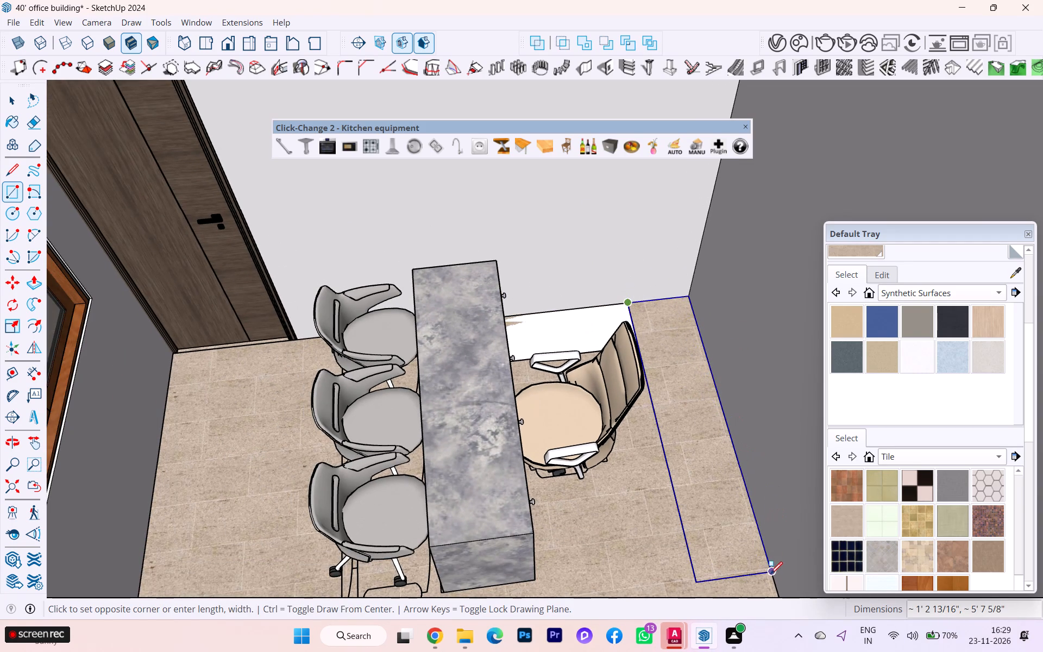
left_click(772, 573)
Erase the edge between the two floor rectangles to merge them into one L-shaped face.
key("e")
scroll(666, 332, "up", 2)
scroll(665, 332, "down", 2)
scroll(664, 332, "up", 1)
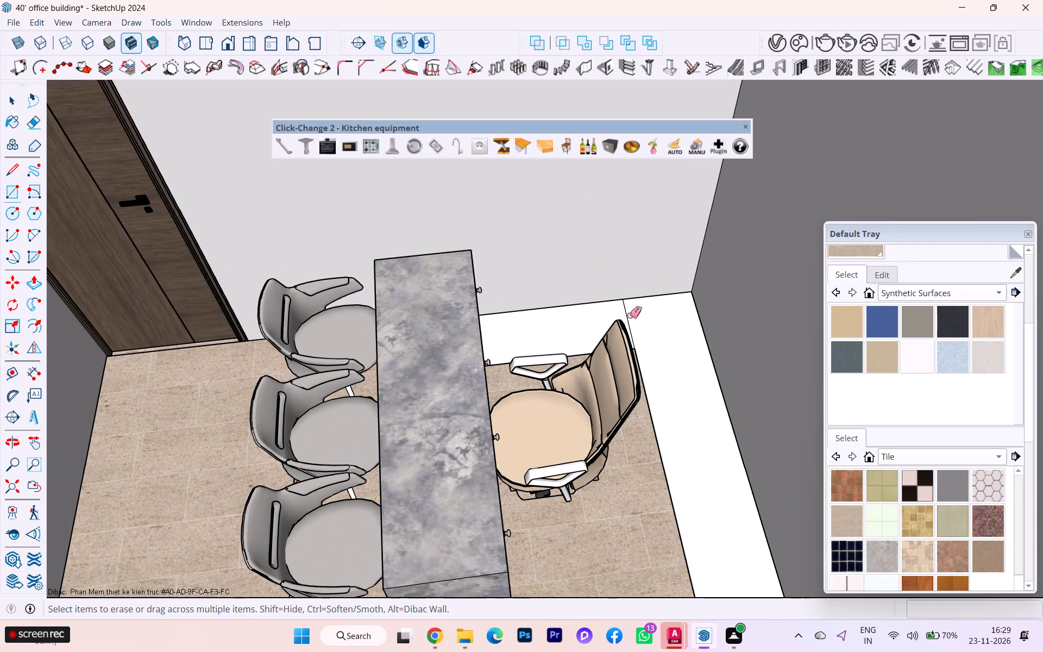
left_click(627, 308)
left_click(626, 313)
scroll(656, 330, "down", 5)
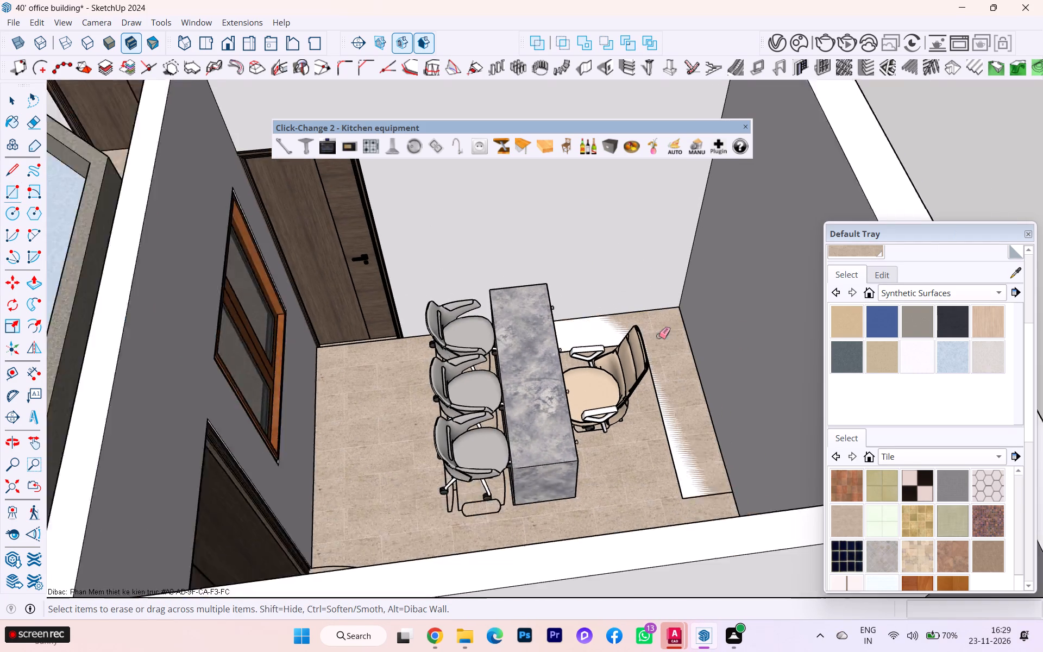
scroll(658, 336, "down", 1)
left_click(5, 102)
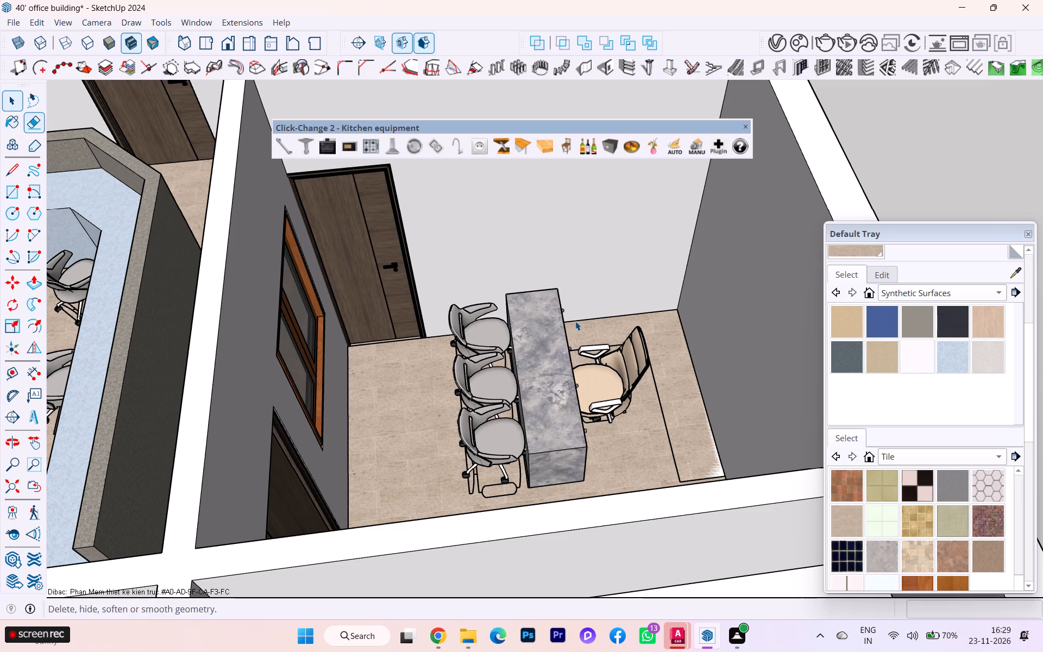
Push/Pull the L-shaped floor face up by 2' to form a low cabinet behind the desk.
left_click(679, 402)
key("p")
left_click(678, 401)
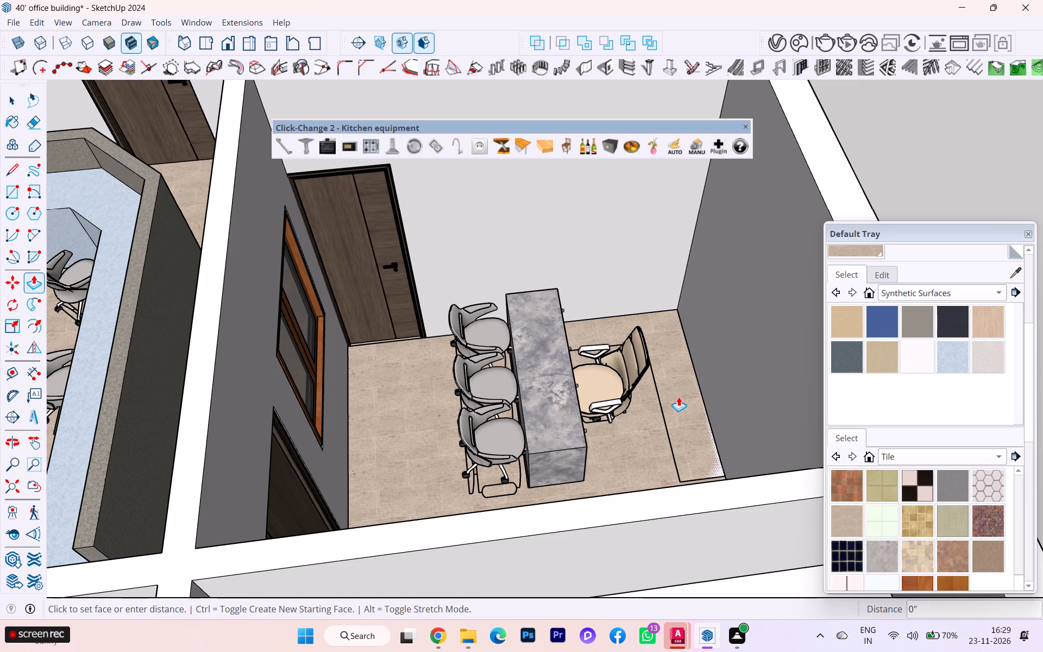
left_click(581, 392)
Push/Pull the low cabinet's end face back 3 7/16" so that it no longer overlaps the desk.
scroll(715, 358, "up", 4)
middle_click_drag(528, 316, 655, 311)
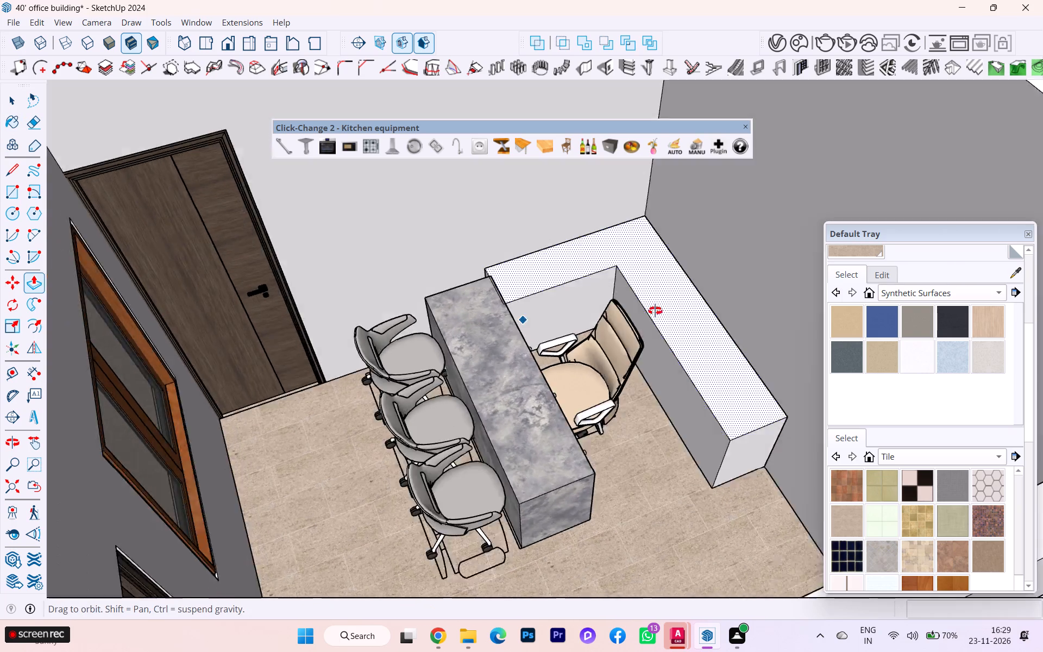
middle_click_drag(655, 311, 752, 296)
scroll(442, 273, "down", 1)
scroll(442, 273, "up", 1)
scroll(442, 273, "down", 1)
scroll(442, 273, "up", 10)
scroll(481, 302, "down", 1)
scroll(481, 302, "up", 2)
scroll(481, 302, "down", 1)
scroll(481, 302, "up", 2)
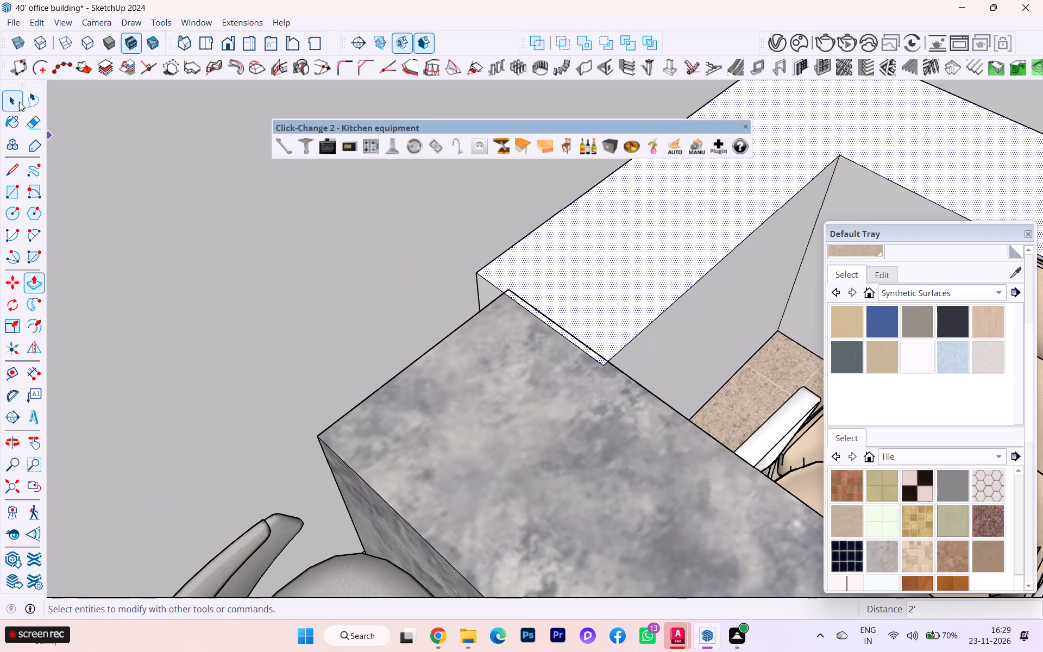
left_click(12, 96)
left_click(489, 294)
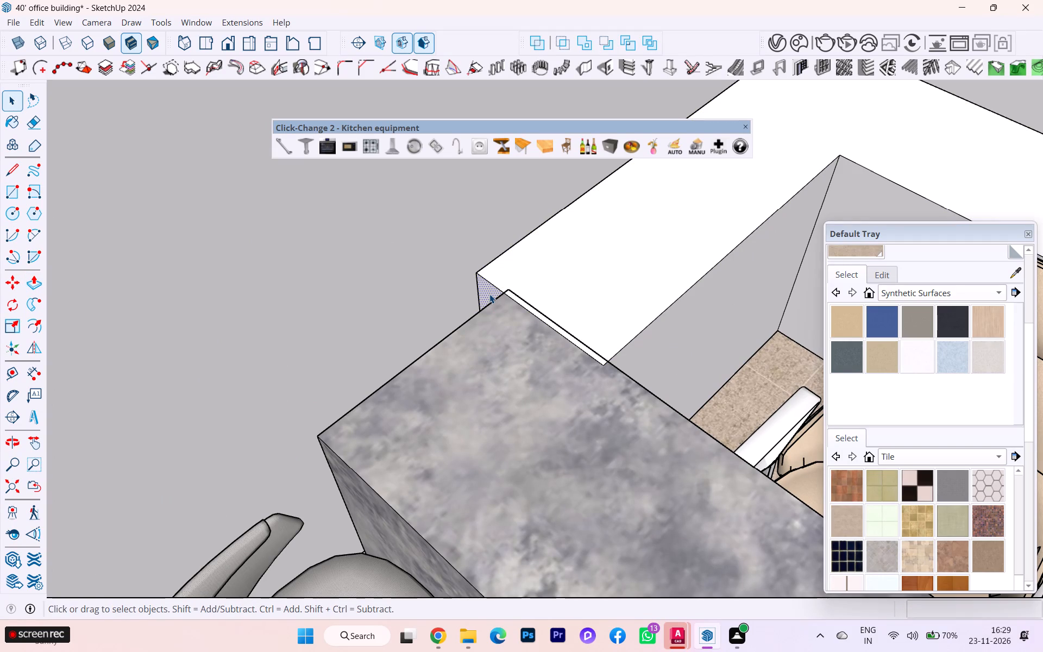
key("p")
left_click(489, 294)
left_click(521, 268)
scroll(670, 285, "down", 4)
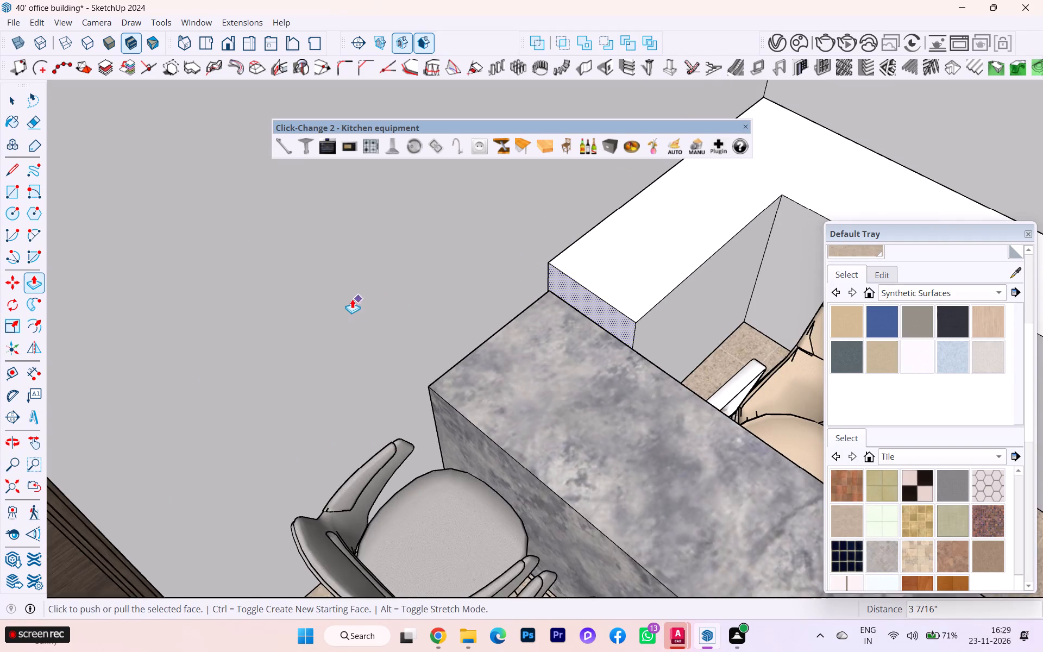
scroll(350, 299, "down", 3)
scroll(349, 299, "up", 2)
scroll(349, 299, "down", 4)
middle_click_drag(551, 293, 381, 281)
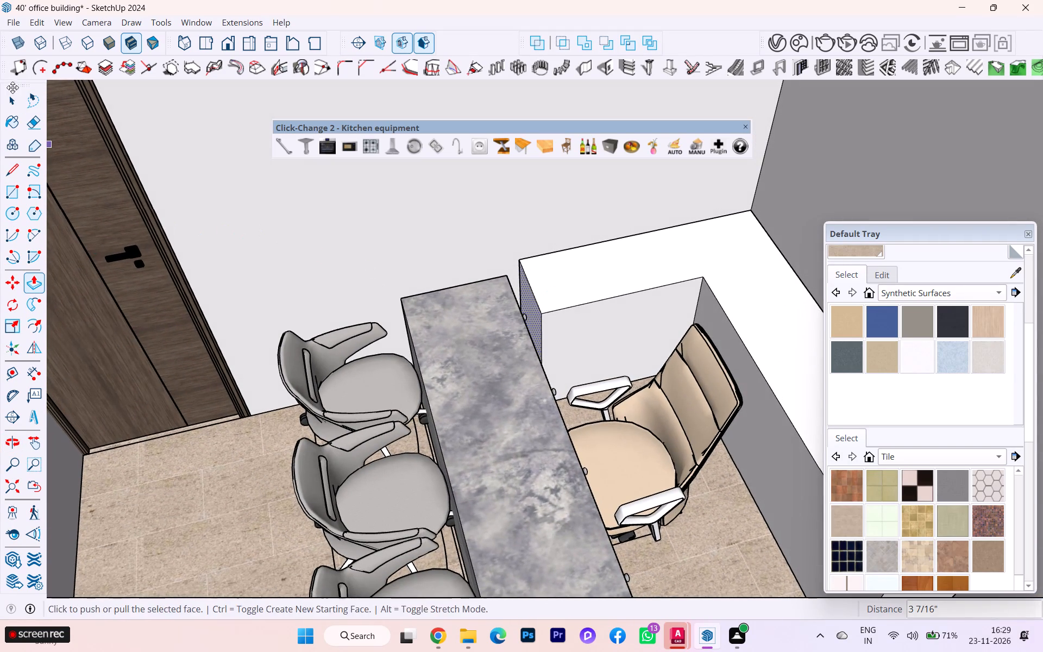
left_click(12, 101)
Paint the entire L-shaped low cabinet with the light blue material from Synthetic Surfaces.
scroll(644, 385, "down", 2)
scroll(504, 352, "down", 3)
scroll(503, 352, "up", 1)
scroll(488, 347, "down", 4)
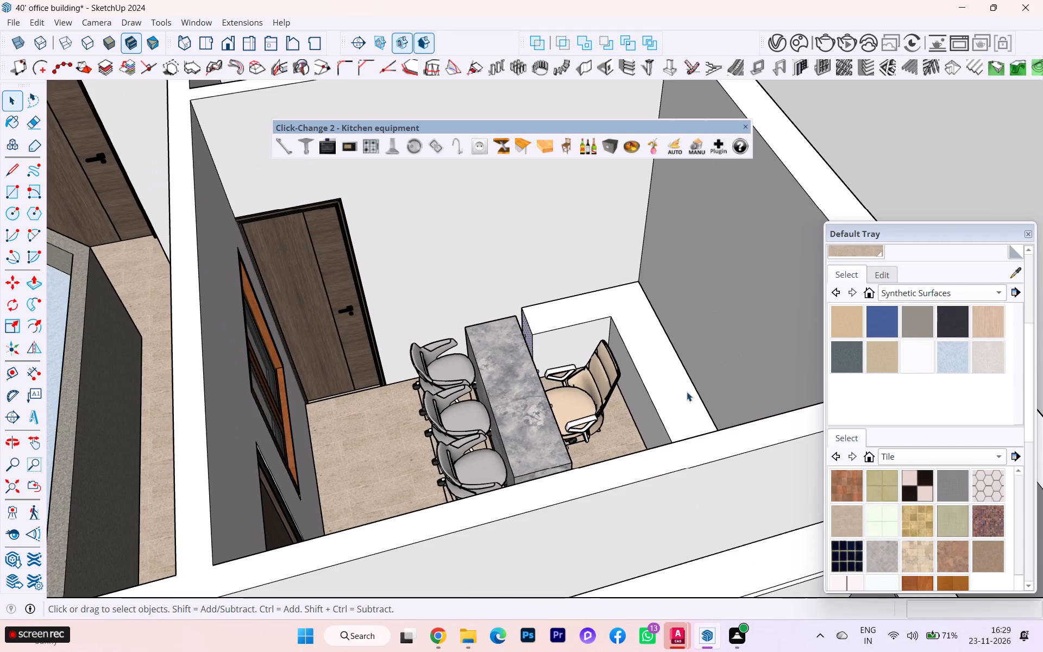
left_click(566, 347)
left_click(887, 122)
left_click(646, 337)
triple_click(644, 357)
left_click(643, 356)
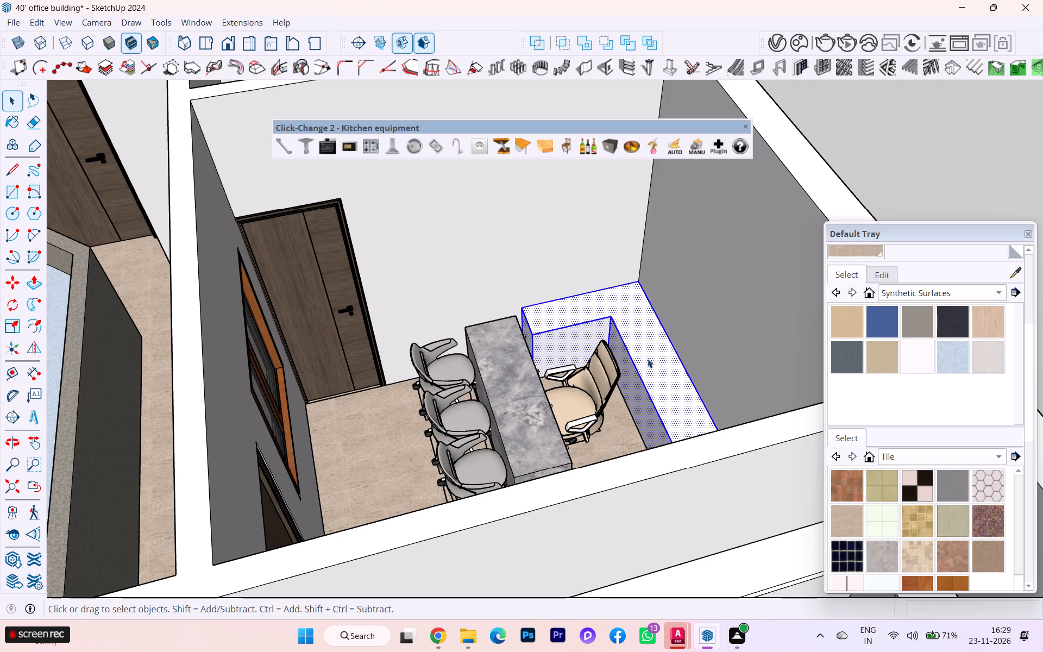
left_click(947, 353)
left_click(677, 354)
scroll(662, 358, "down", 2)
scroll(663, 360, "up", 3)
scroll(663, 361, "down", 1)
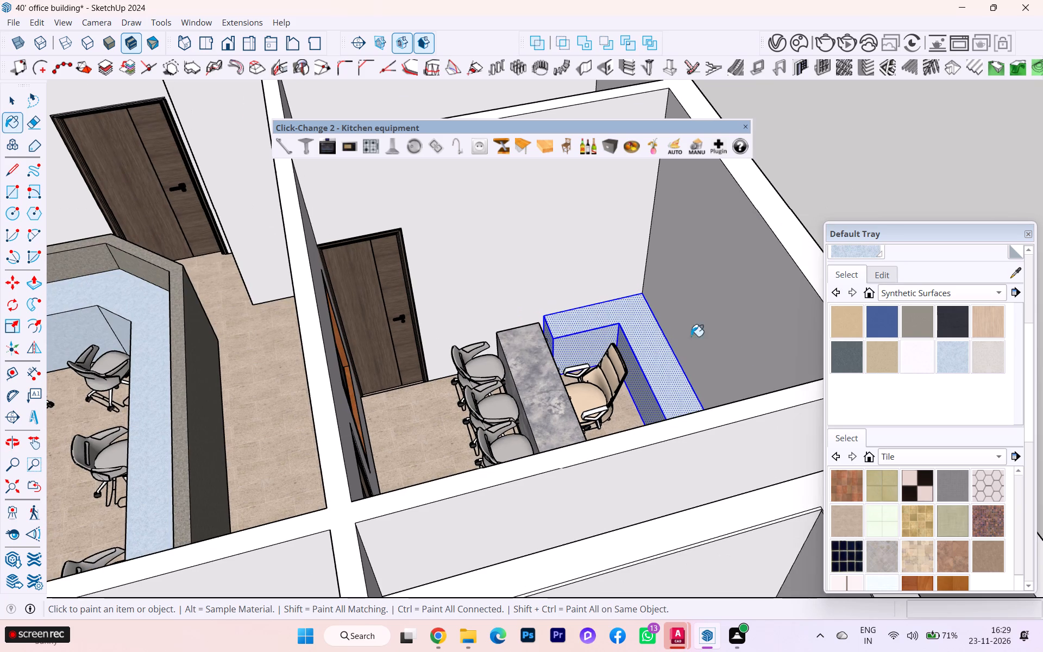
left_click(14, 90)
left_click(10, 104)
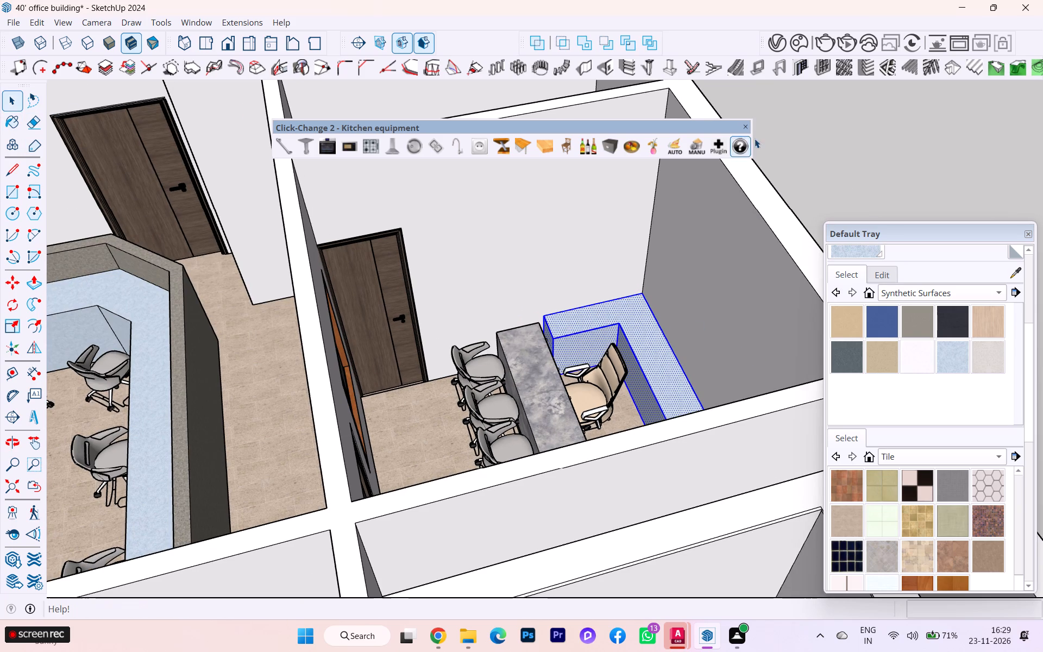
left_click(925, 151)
Make a group from all the connected geometry of the L-shaped low cabinet.
scroll(808, 178, "down", 3)
triple_click(705, 323)
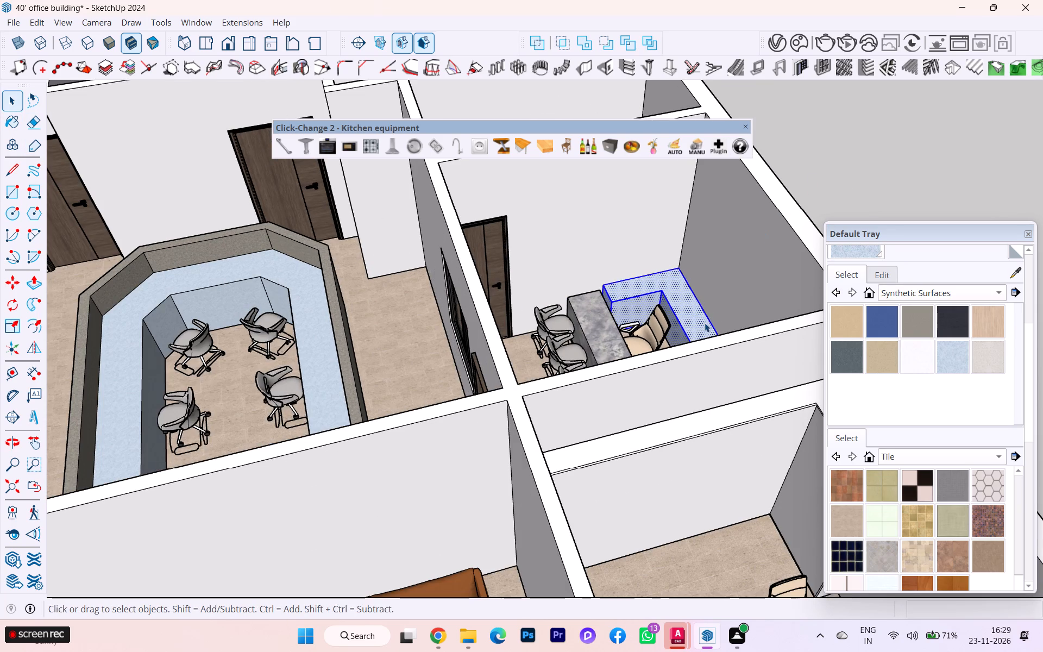
right_click(705, 323)
left_click(781, 135)
Paint all faces inside the L-shaped cabinet group with the warm grey material from Synthetic Surfaces, leaving the group when done.
left_click(921, 325)
left_click(696, 317)
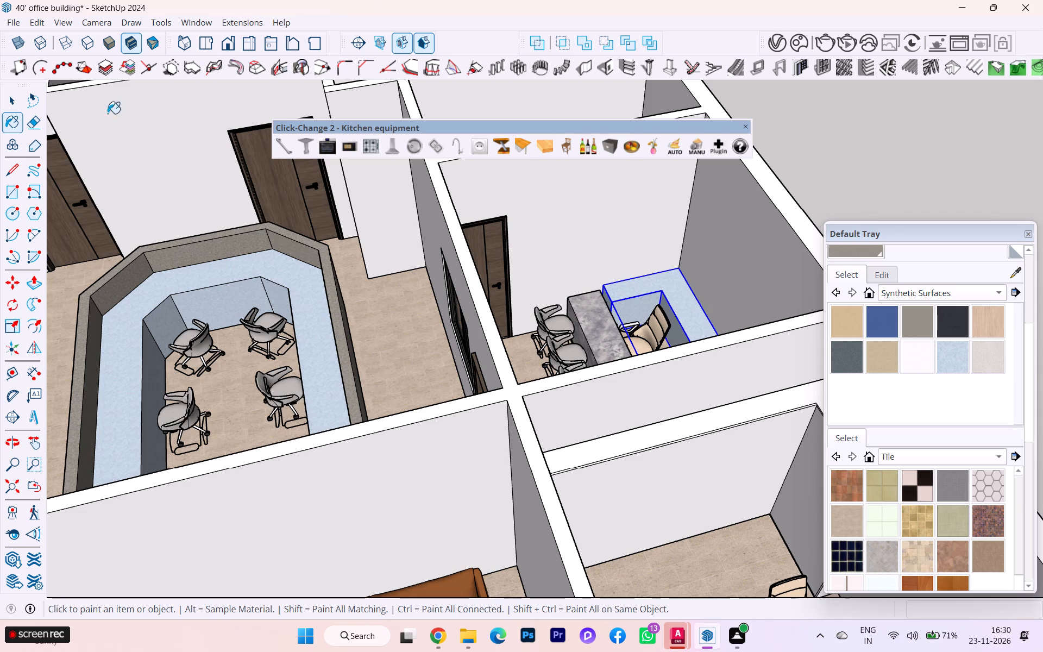
left_click(11, 103)
triple_click(681, 292)
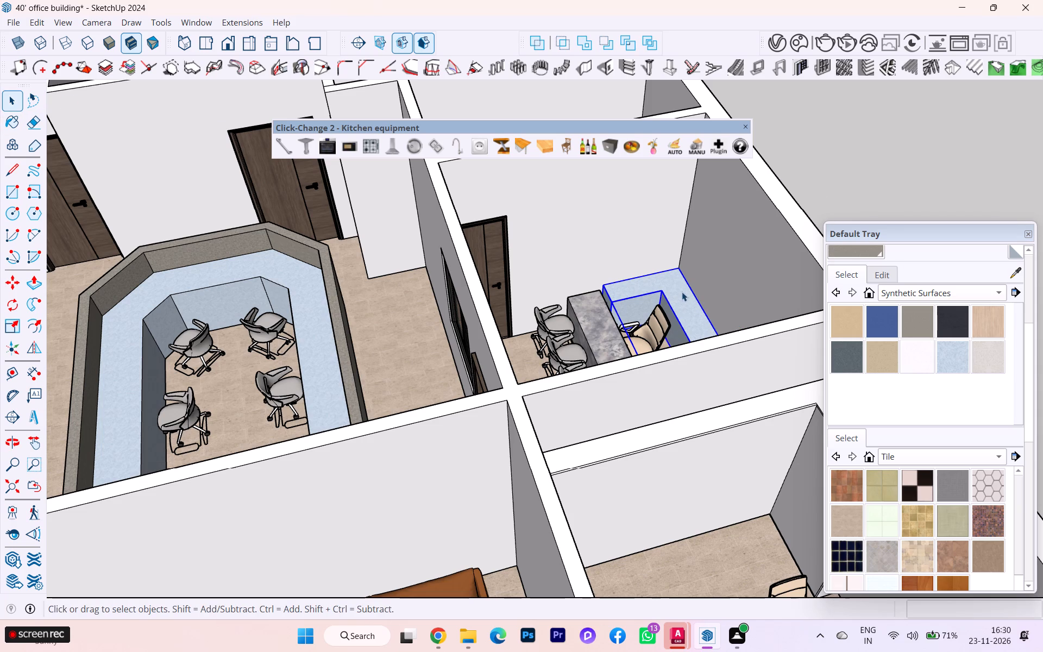
left_click(682, 292)
left_click(908, 316)
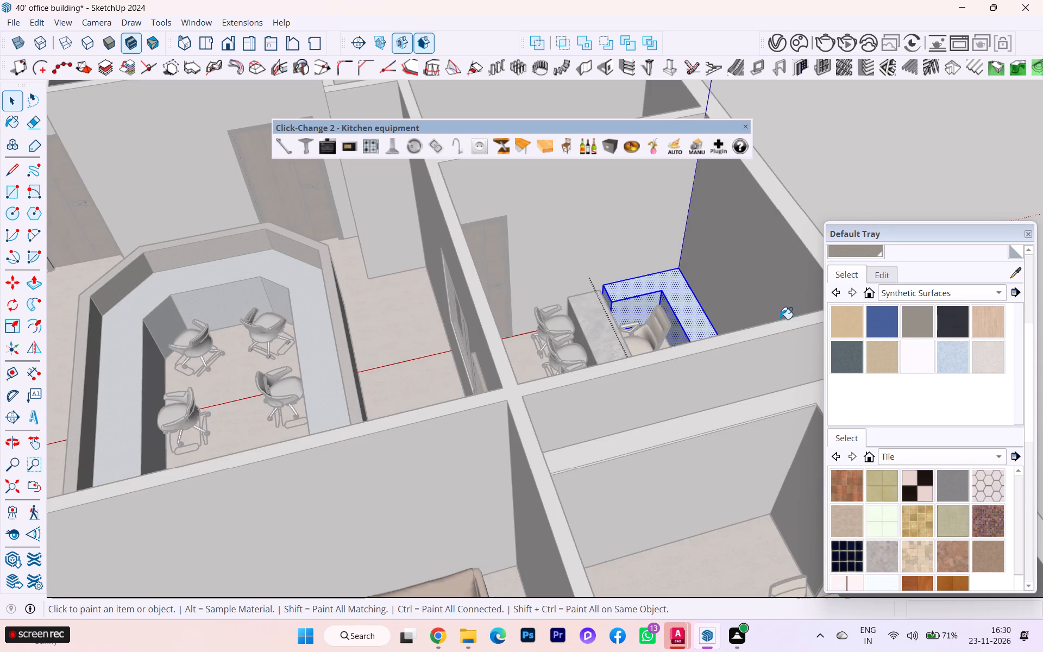
left_click(694, 315)
left_click(9, 99)
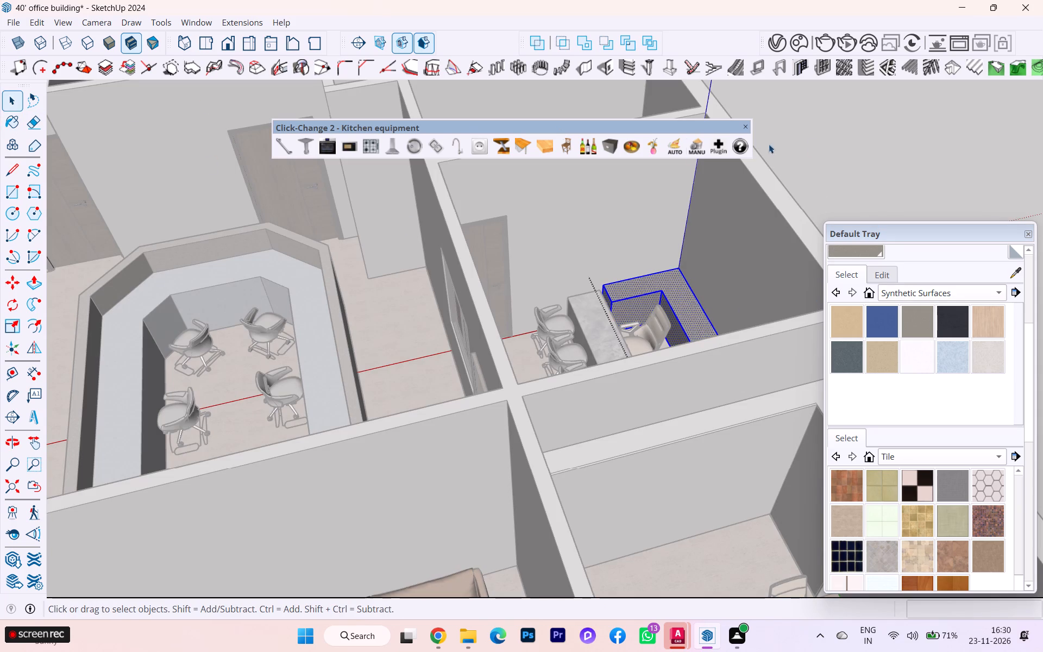
left_click(859, 137)
Examine the office with its grey cabinet, the reception and lounge beside it, and the whole building from outside.
scroll(864, 172, "down", 3)
scroll(822, 193, "down", 1)
scroll(821, 193, "up", 1)
middle_click_drag(813, 195, 758, 162)
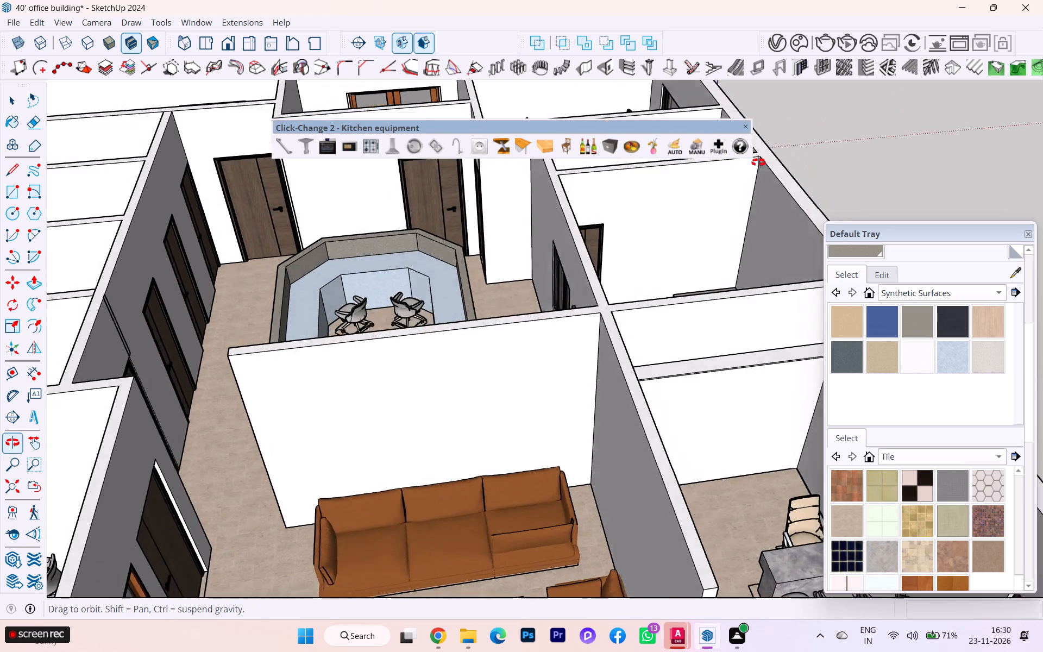
middle_click_drag(758, 162, 901, 266)
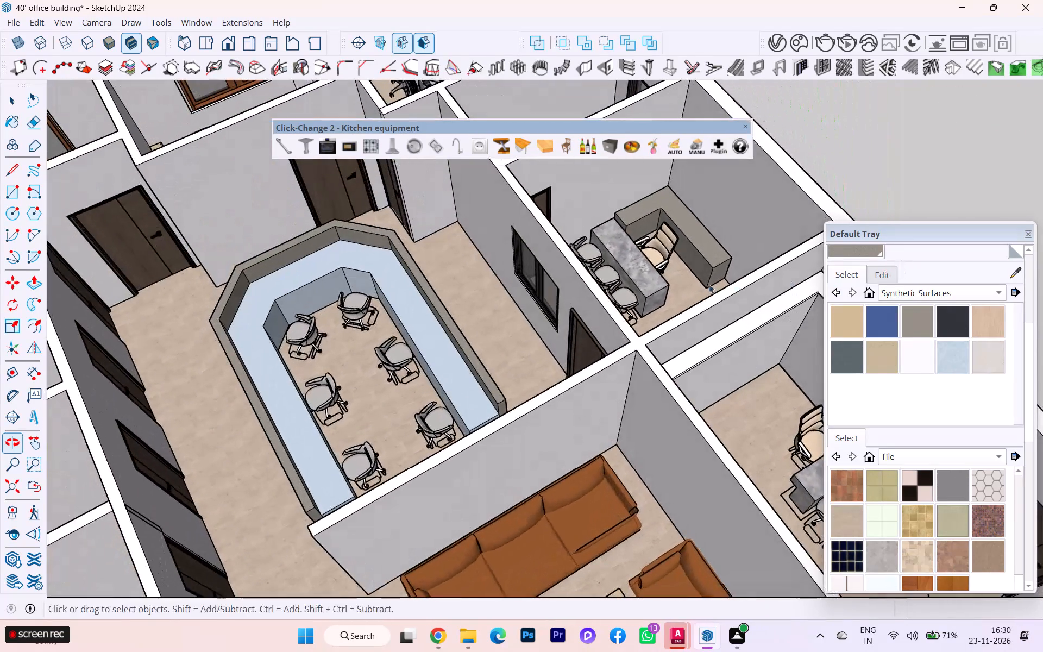
scroll(706, 284, "down", 1)
scroll(706, 284, "up", 1)
scroll(706, 284, "down", 1)
scroll(706, 284, "up", 6)
scroll(698, 284, "down", 1)
middle_click_drag(698, 284, 881, 158)
scroll(686, 194, "up", 1)
scroll(681, 196, "down", 1)
scroll(652, 236, "down", 2)
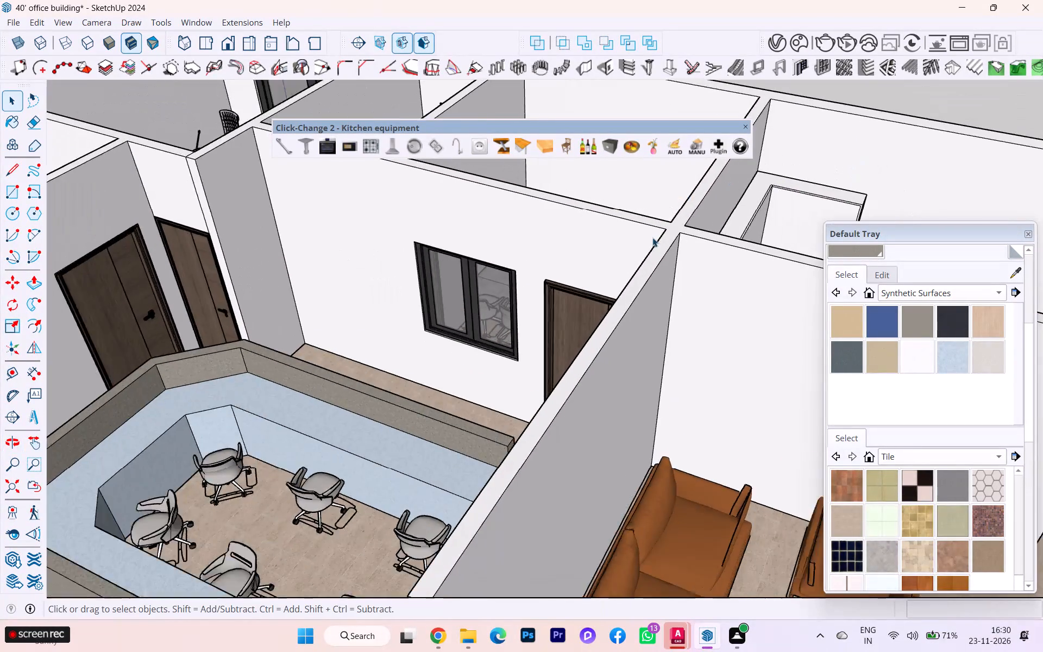
scroll(652, 237, "down", 4)
middle_click_drag(668, 262, 759, 241)
scroll(481, 309, "down", 4)
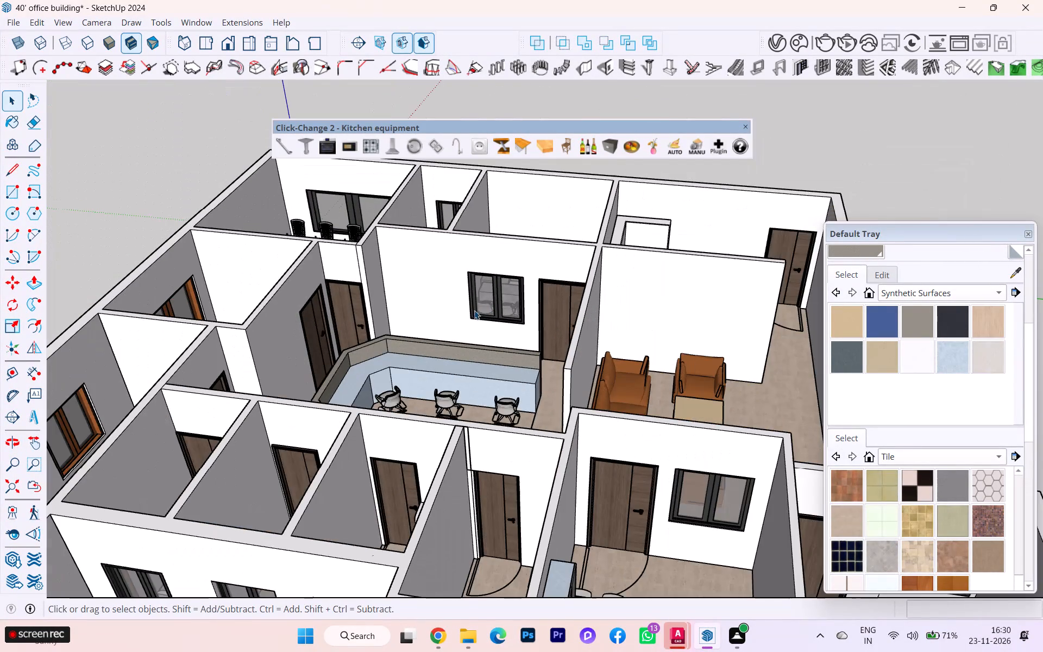
scroll(489, 307, "down", 4)
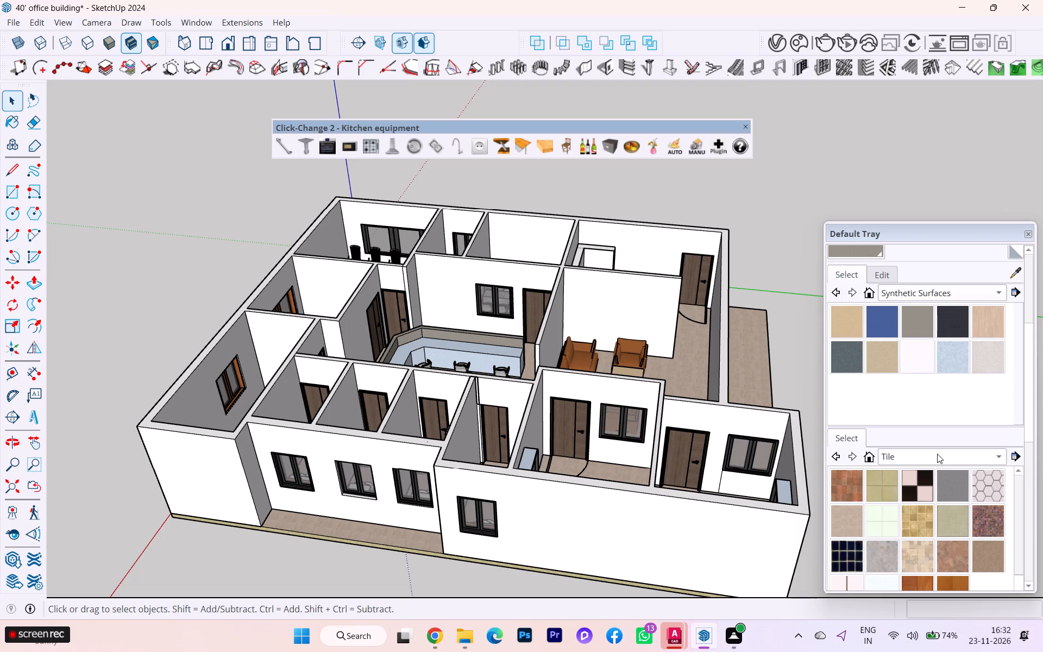
Examine the building's rooms and outer walls from several sides, including the reception, toilets and corner rooms.
scroll(980, 450, "down", 2)
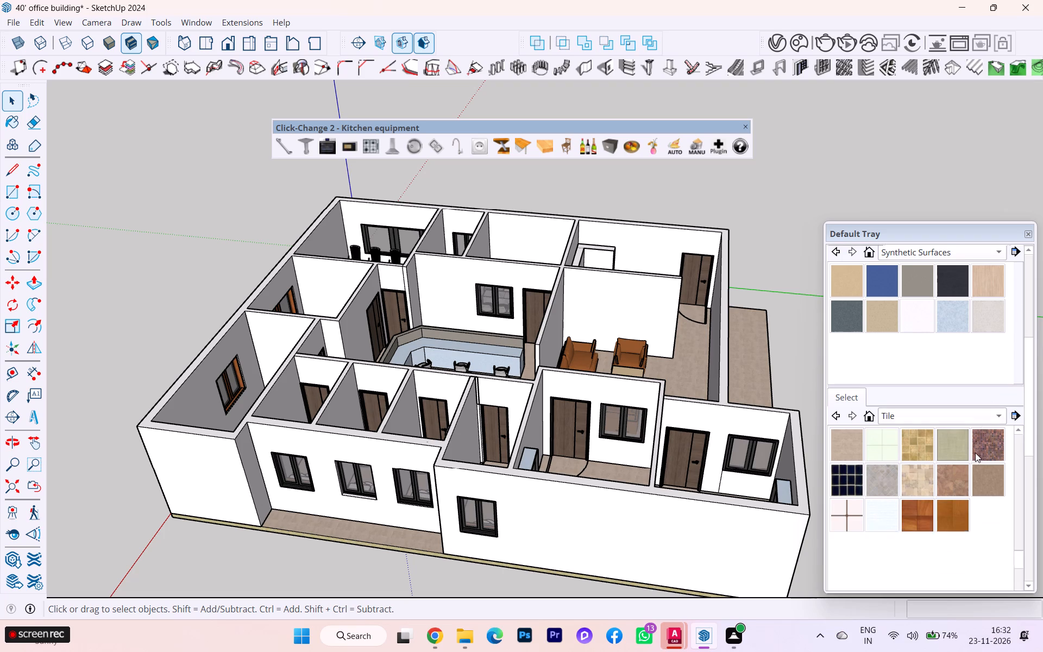
scroll(975, 453, "down", 1)
scroll(592, 354, "down", 1)
scroll(592, 354, "up", 2)
scroll(592, 354, "down", 2)
middle_click_drag(591, 359, 584, 452)
scroll(486, 487, "up", 4)
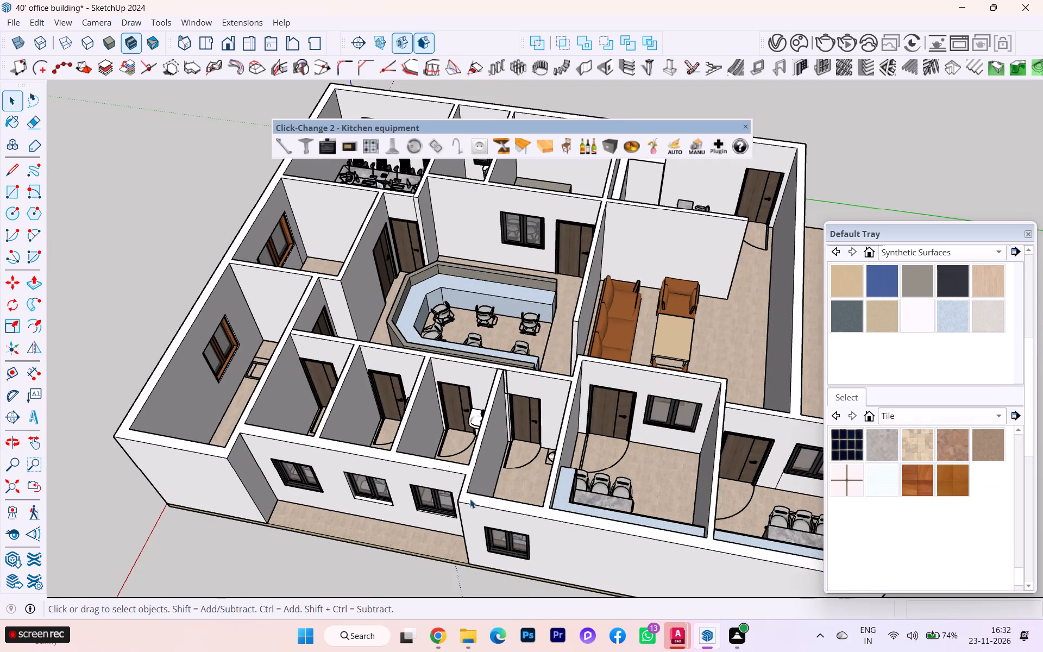
middle_click_drag(469, 493, 617, 397)
scroll(506, 450, "up", 1)
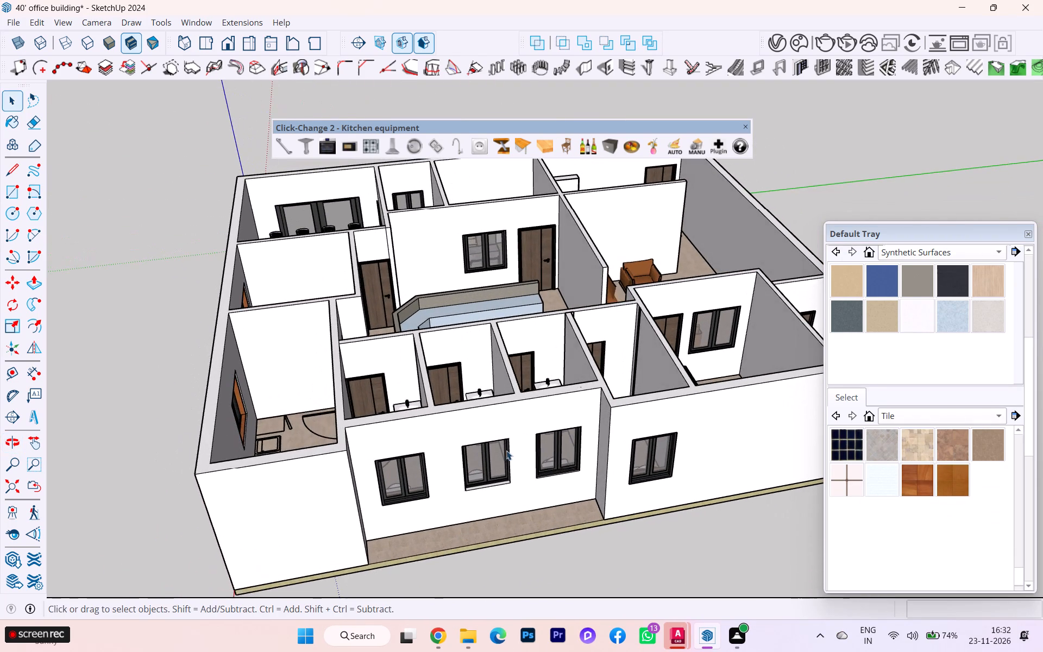
scroll(506, 450, "up", 2)
scroll(470, 440, "down", 4)
middle_click_drag(467, 439, 650, 448)
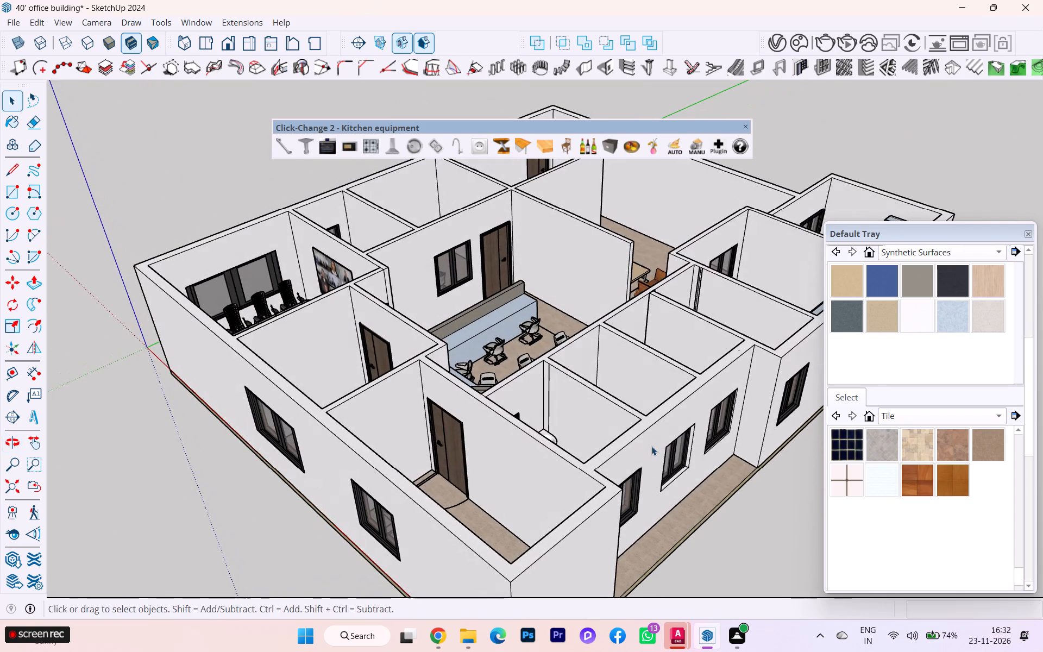
scroll(653, 445, "down", 2)
scroll(653, 445, "up", 1)
scroll(653, 445, "down", 3)
middle_click_drag(494, 459, 526, 544)
scroll(494, 459, "down", 1)
scroll(537, 554, "up", 5)
scroll(558, 552, "down", 3)
scroll(558, 552, "up", 1)
scroll(555, 543, "down", 1)
middle_click_drag(493, 542, 345, 546)
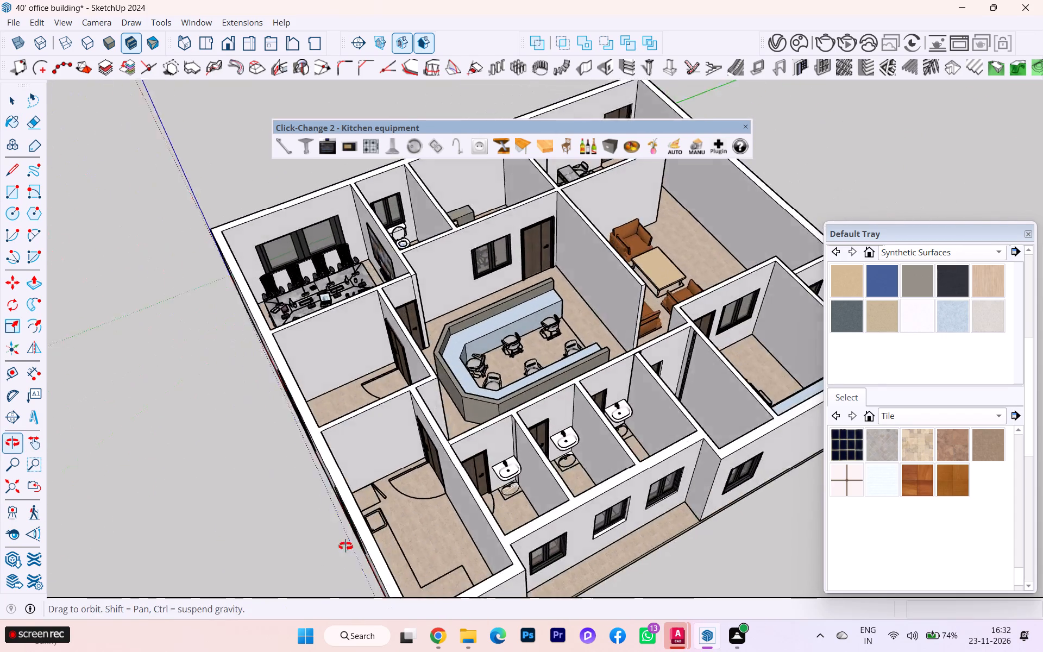
Draw a floor rectangle about 7' 8" by 1' 10" along the window wall of the corner pantry room, covering the sink outline.
middle_click_drag(345, 546, 321, 542)
scroll(350, 502, "up", 2)
scroll(353, 500, "down", 1)
scroll(353, 500, "up", 4)
middle_click_drag(355, 516, 171, 526)
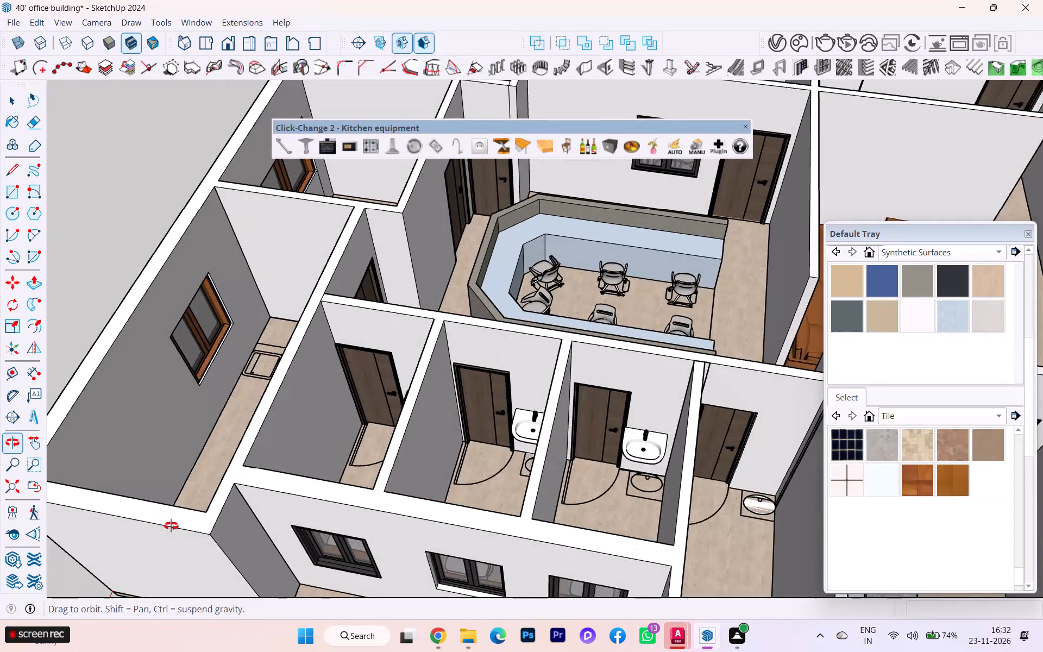
middle_click_drag(171, 526, 246, 532)
scroll(253, 462, "up", 4)
scroll(278, 430, "down", 2)
scroll(280, 429, "up", 1)
middle_click_drag(285, 429, 310, 428)
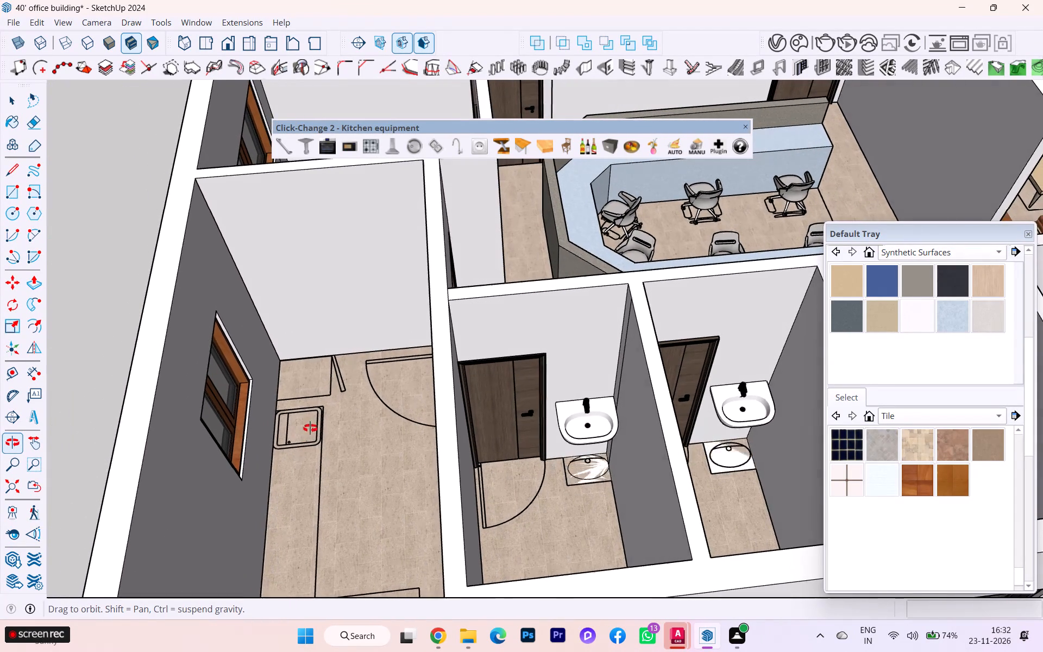
middle_click_drag(310, 428, 312, 428)
key("r")
scroll(283, 418, "up", 3)
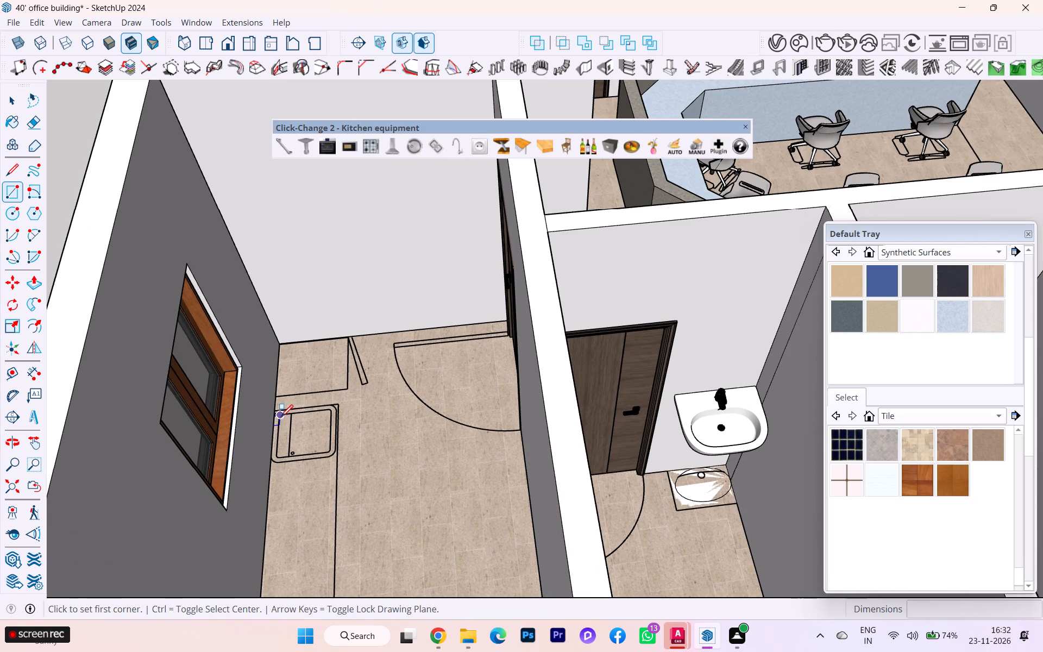
left_click(270, 410)
scroll(335, 397, "down", 6)
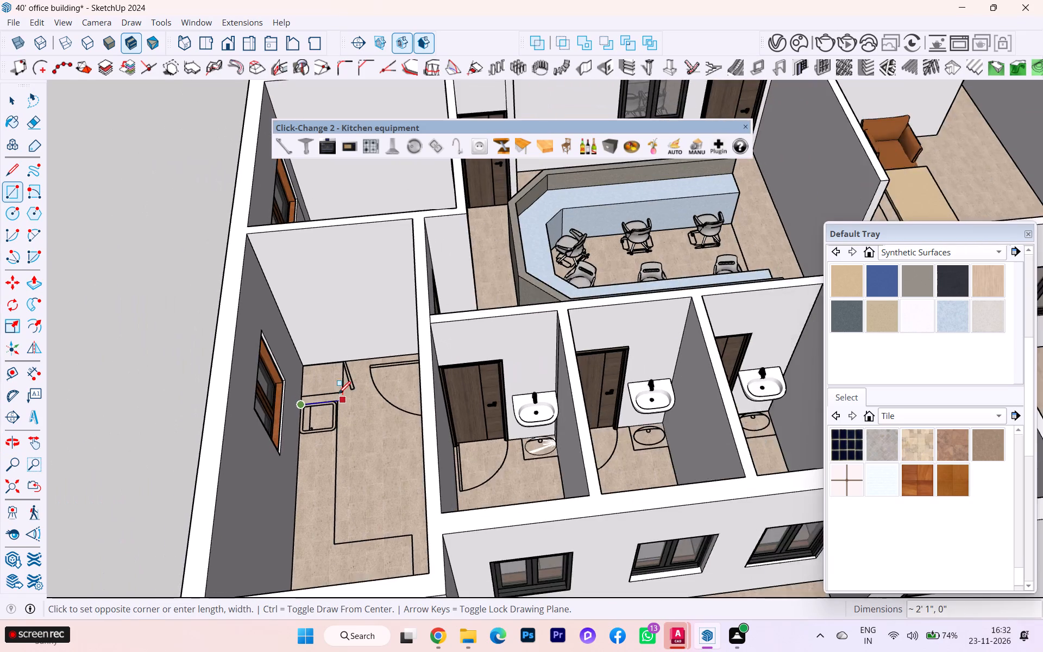
scroll(338, 394, "down", 2)
scroll(329, 488, "up", 1)
scroll(336, 500, "down", 1)
scroll(340, 506, "up", 1)
left_click(333, 518)
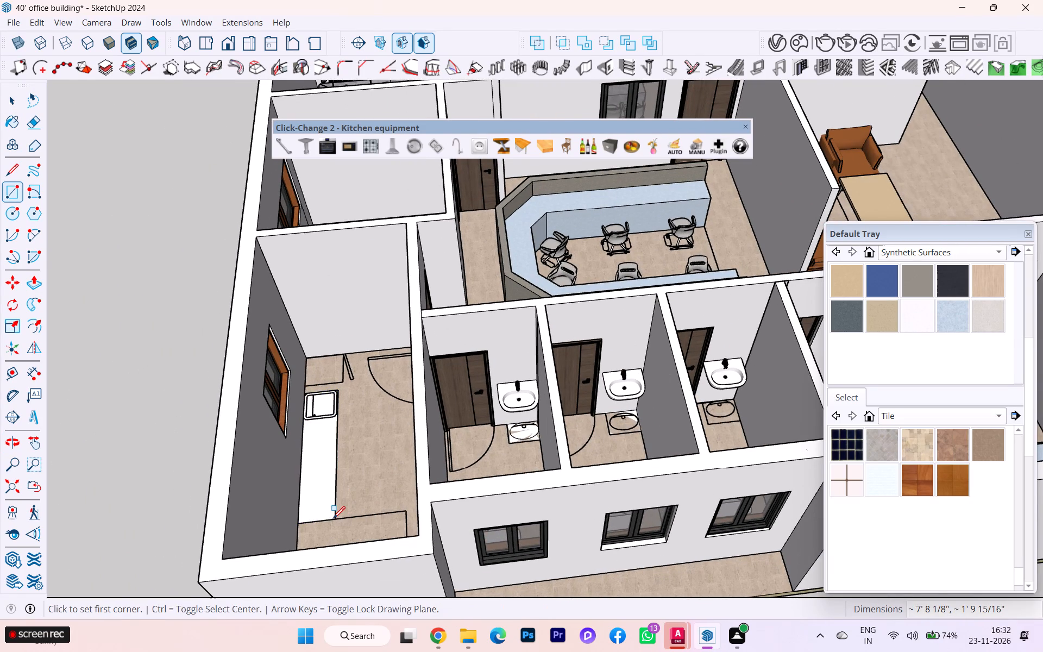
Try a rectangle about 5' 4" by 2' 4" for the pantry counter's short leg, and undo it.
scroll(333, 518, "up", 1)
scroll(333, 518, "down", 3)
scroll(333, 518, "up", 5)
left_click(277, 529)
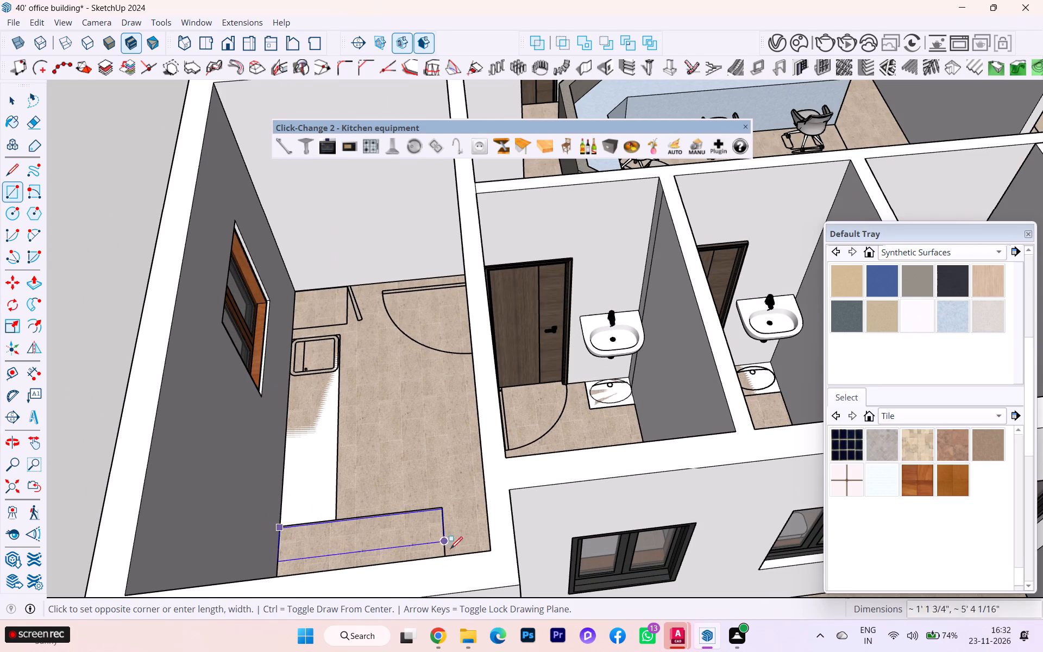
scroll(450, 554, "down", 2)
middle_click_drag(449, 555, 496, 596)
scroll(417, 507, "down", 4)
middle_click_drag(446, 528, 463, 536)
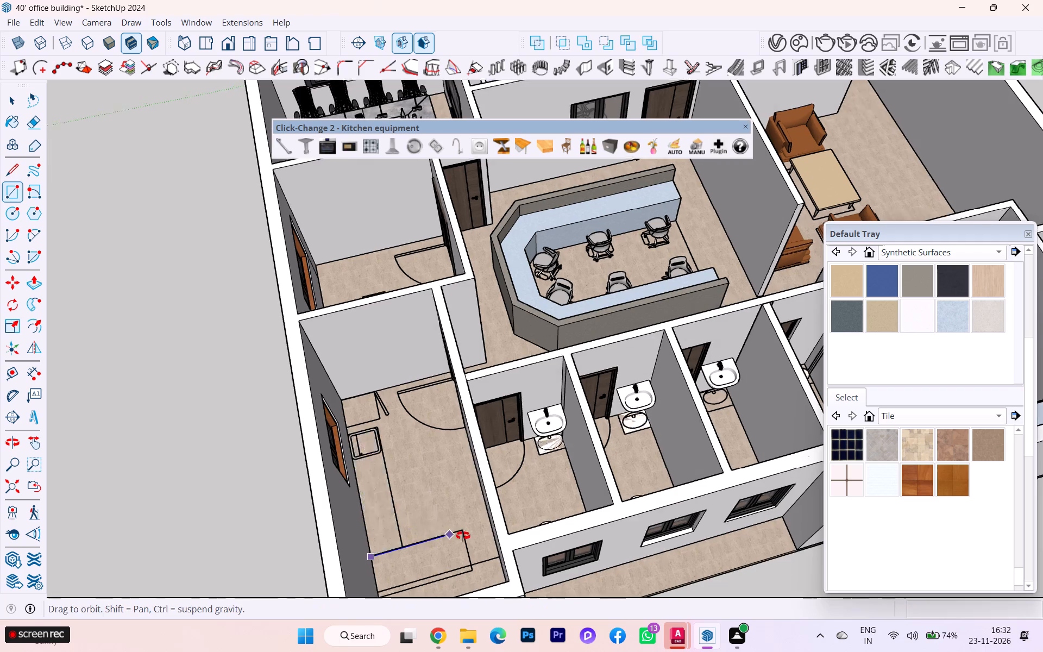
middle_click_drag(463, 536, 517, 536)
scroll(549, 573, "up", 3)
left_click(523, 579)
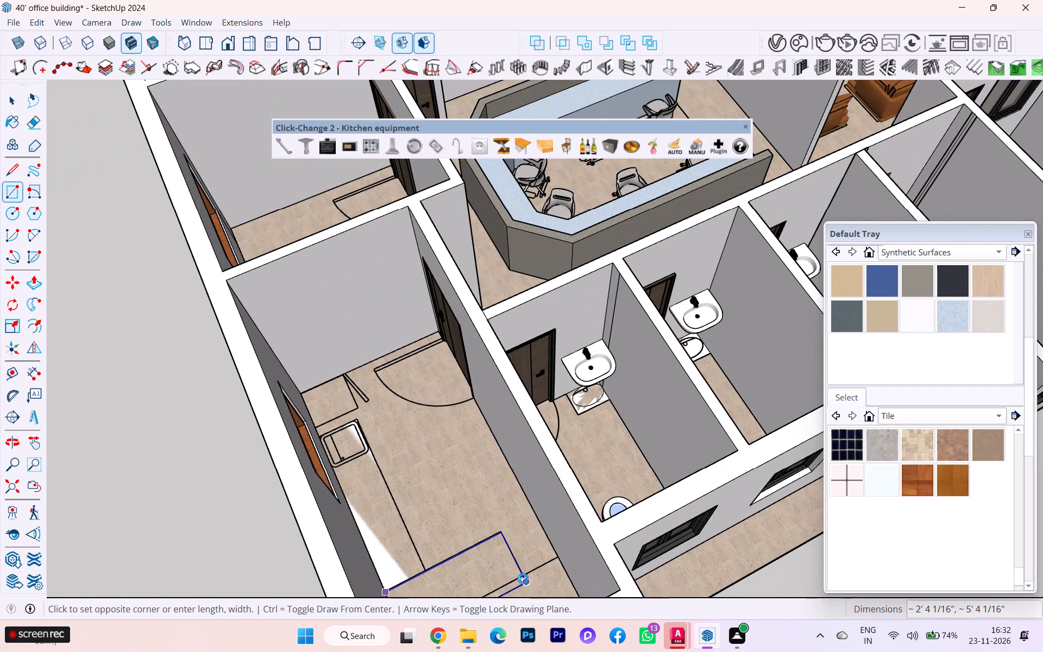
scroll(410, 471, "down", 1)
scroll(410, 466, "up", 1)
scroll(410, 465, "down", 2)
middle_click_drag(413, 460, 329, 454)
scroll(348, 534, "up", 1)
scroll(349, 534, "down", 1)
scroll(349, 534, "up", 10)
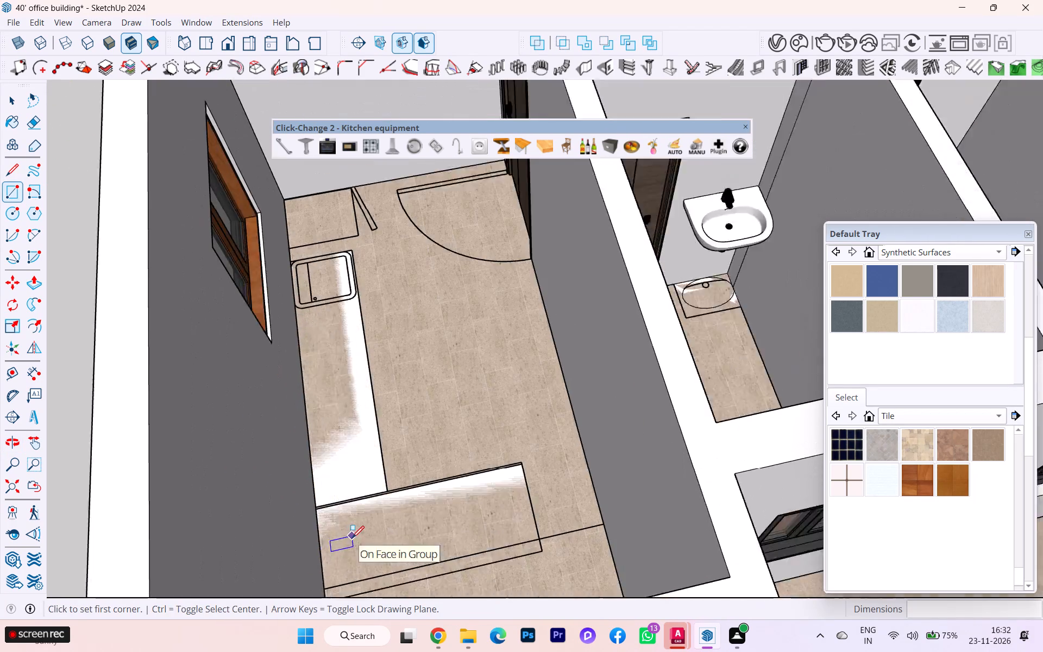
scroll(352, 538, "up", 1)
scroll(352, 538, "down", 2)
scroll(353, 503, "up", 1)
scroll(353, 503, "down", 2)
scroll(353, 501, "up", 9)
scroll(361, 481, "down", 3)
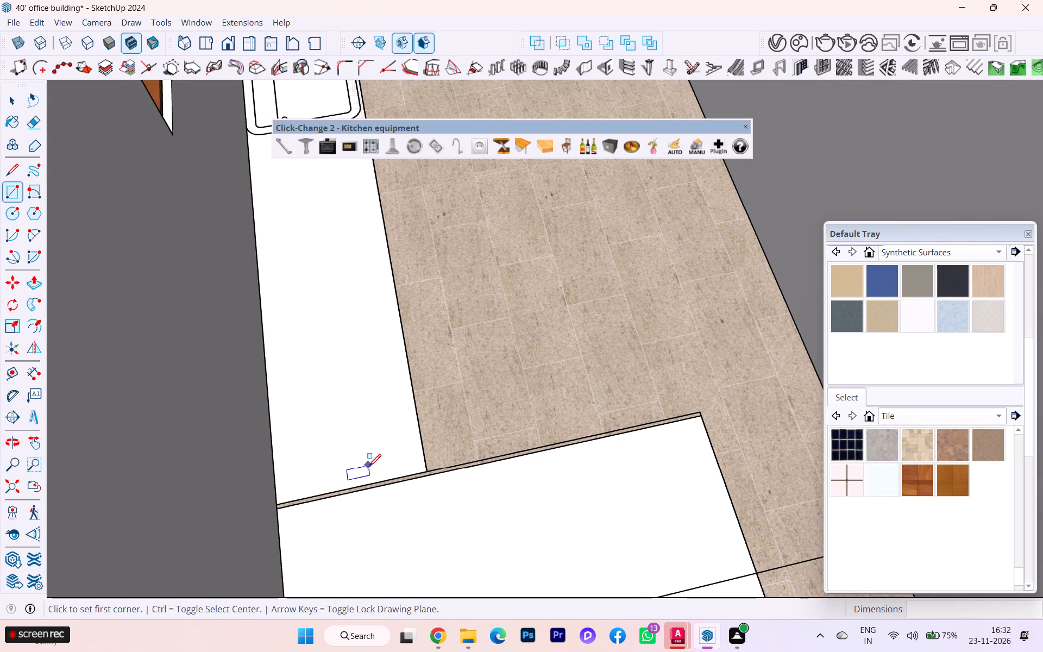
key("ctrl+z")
Draw a rectangle about 5' 4" by 2' 5" for the counter's short leg, starting at the long rectangle's wall-side corner.
left_click(276, 501)
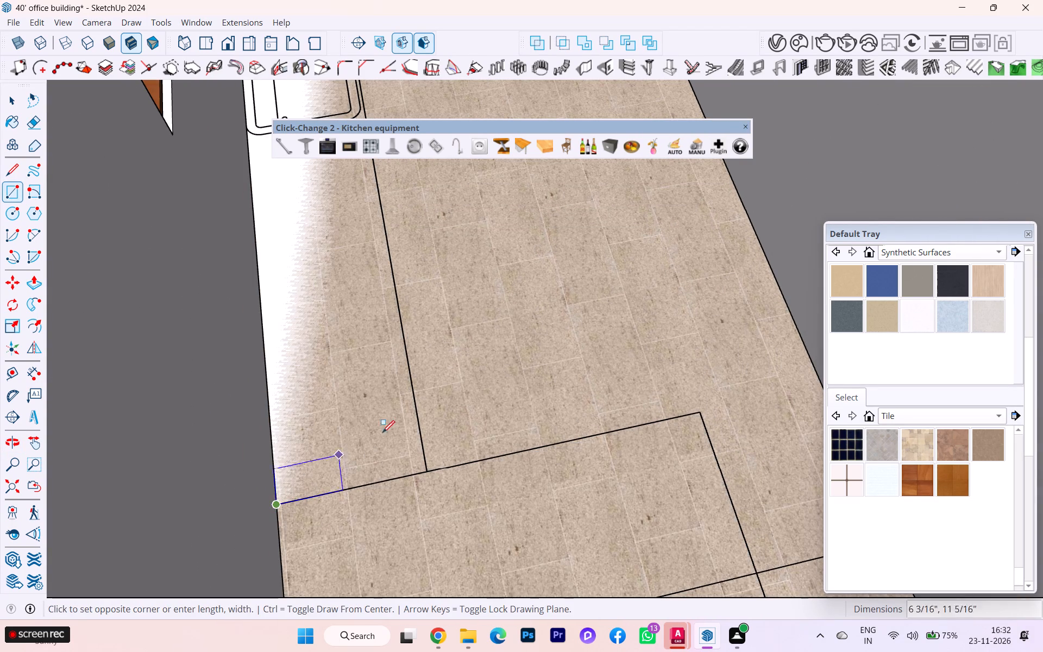
scroll(384, 432, "down", 2)
scroll(384, 432, "up", 2)
scroll(384, 432, "down", 6)
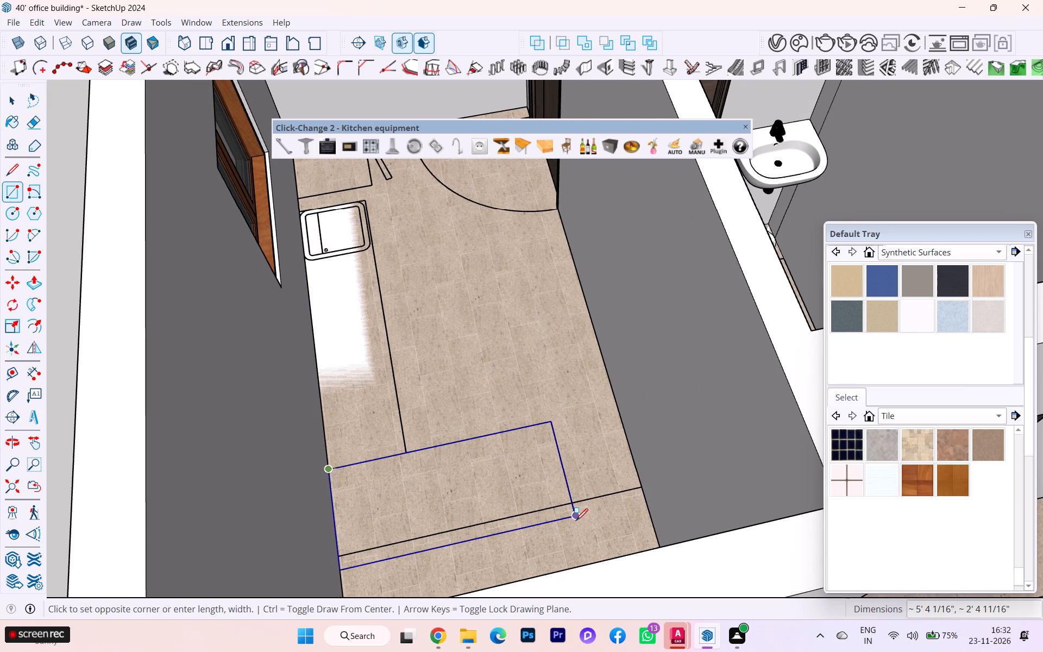
left_click(578, 520)
Erase the dividing edge between the two rectangles to form one L-shaped counter face.
key("e")
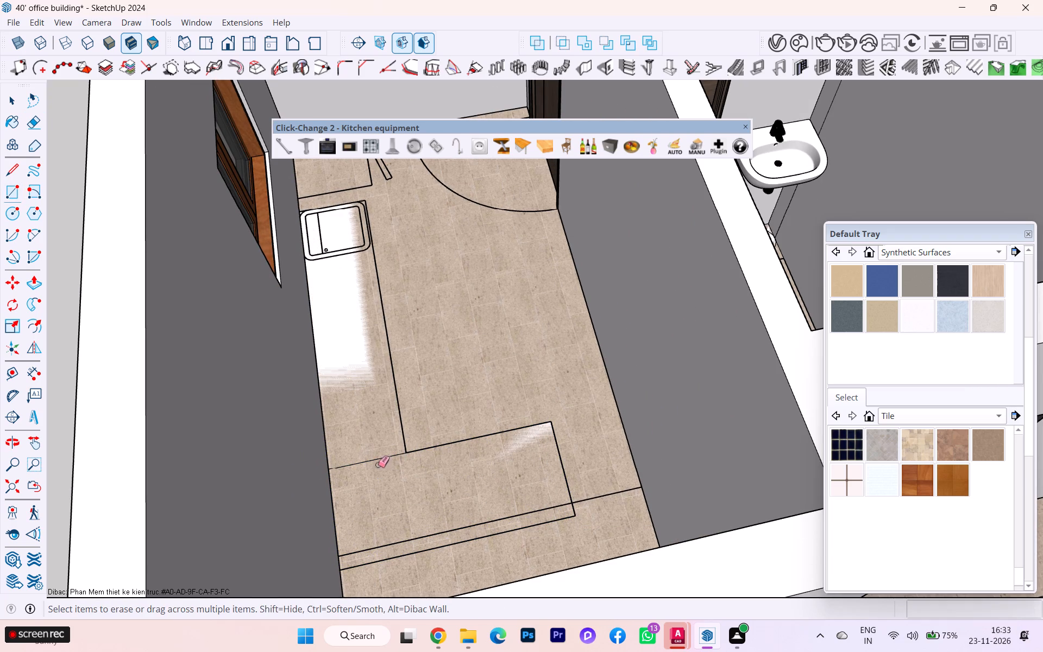
left_click(364, 463)
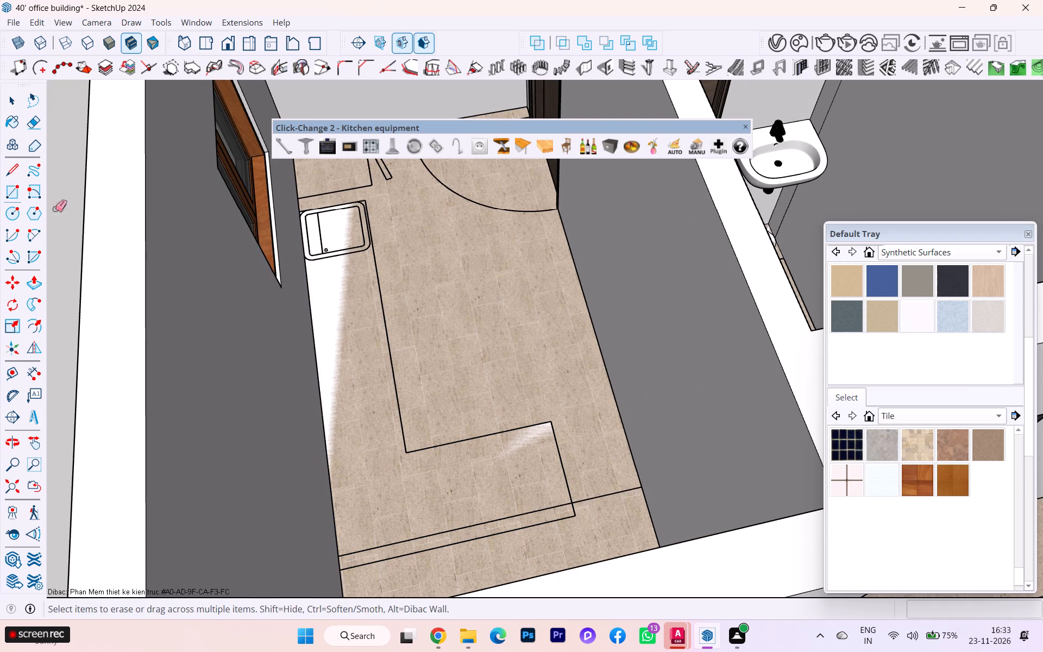
left_click(7, 104)
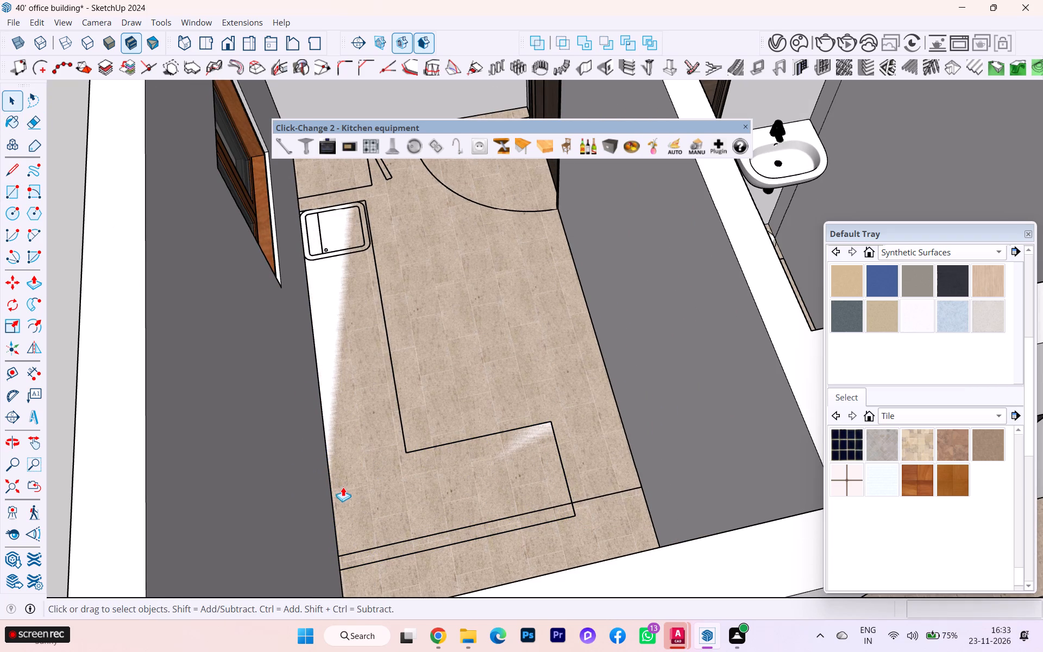
Push/Pull the L-shaped counter face up to a height of 2'6".
key("p")
left_click(343, 485)
left_click(345, 470)
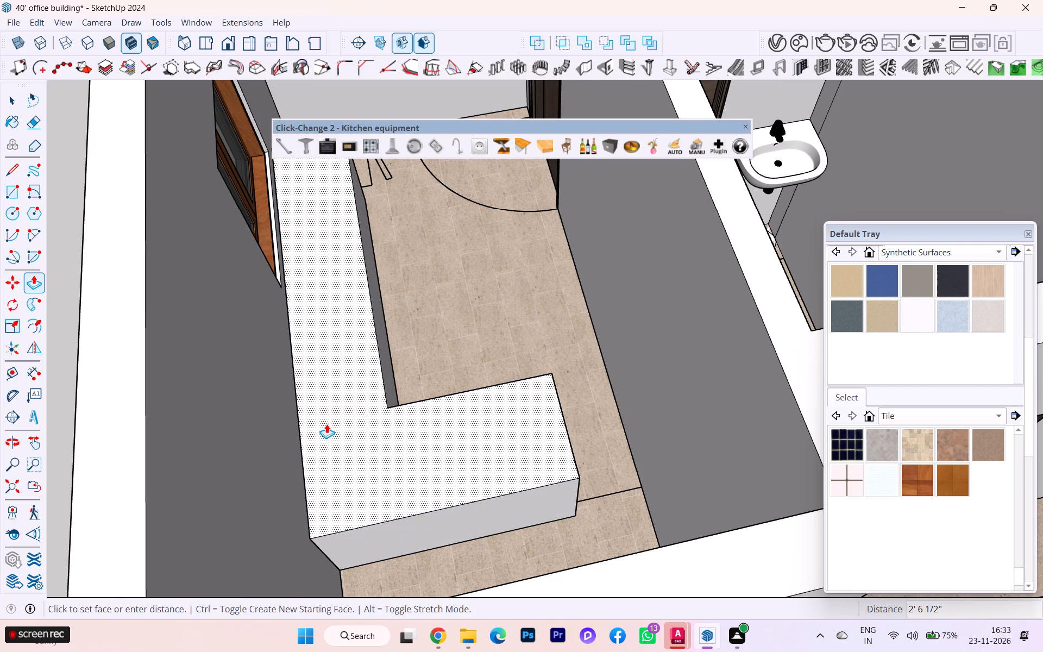
type("2'6")
key("Return")
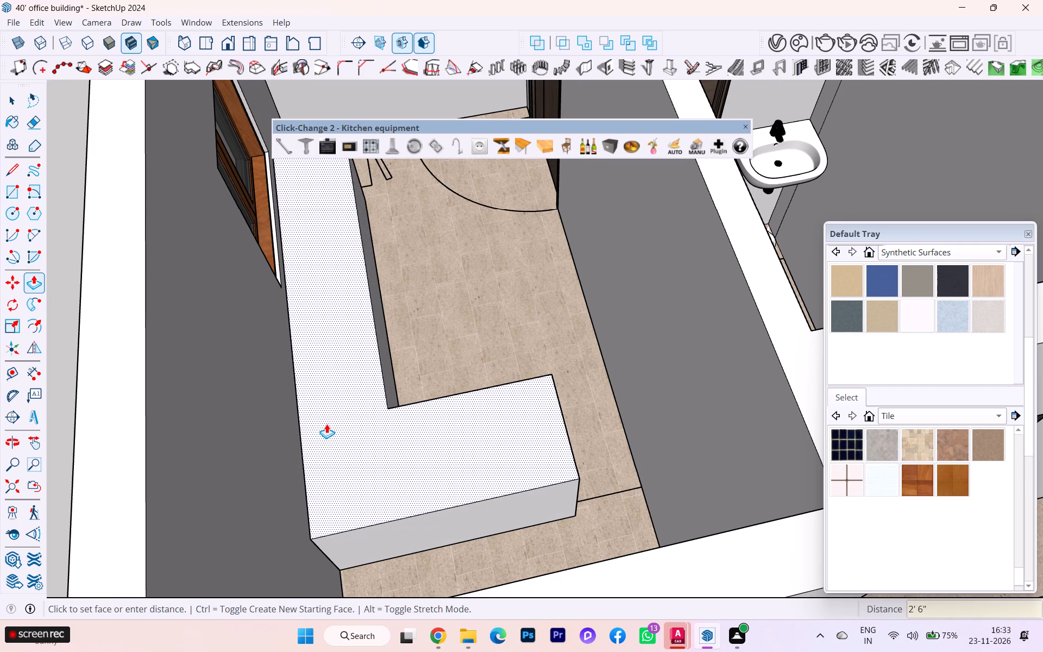
Make a group from all the connected geometry of the L-shaped pantry counter.
left_click(10, 102)
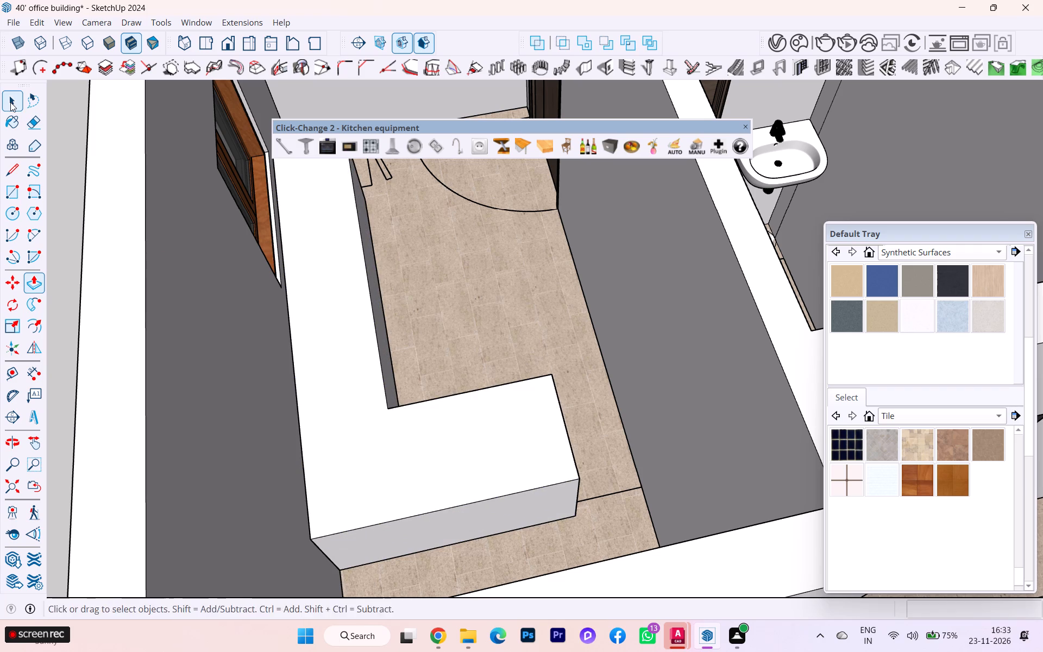
triple_click(315, 384)
left_click(315, 384)
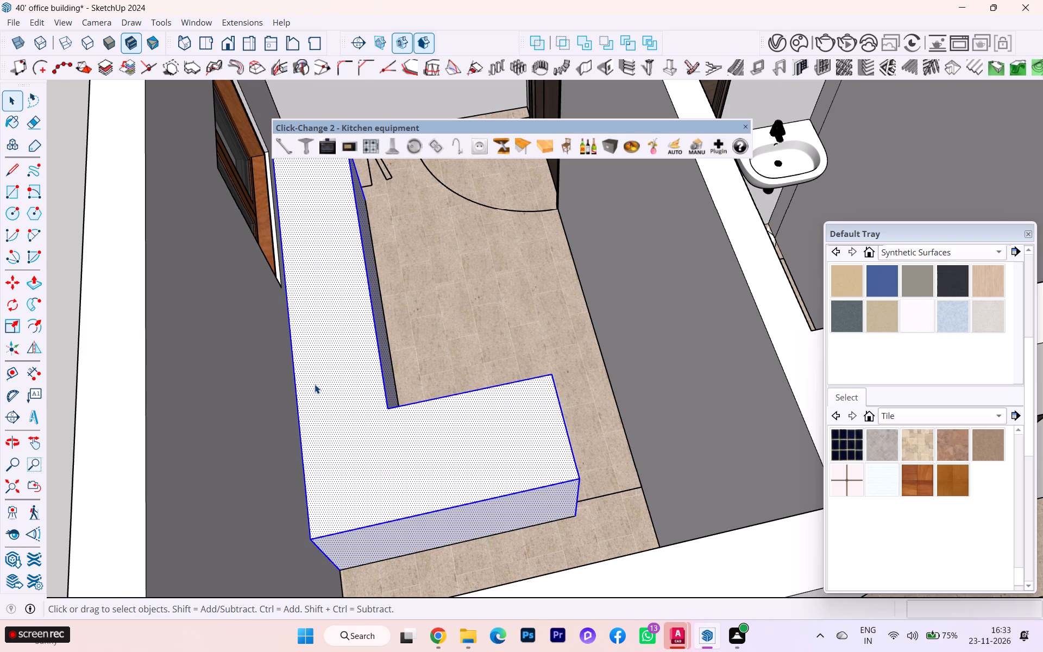
triple_click(315, 384)
right_click(315, 384)
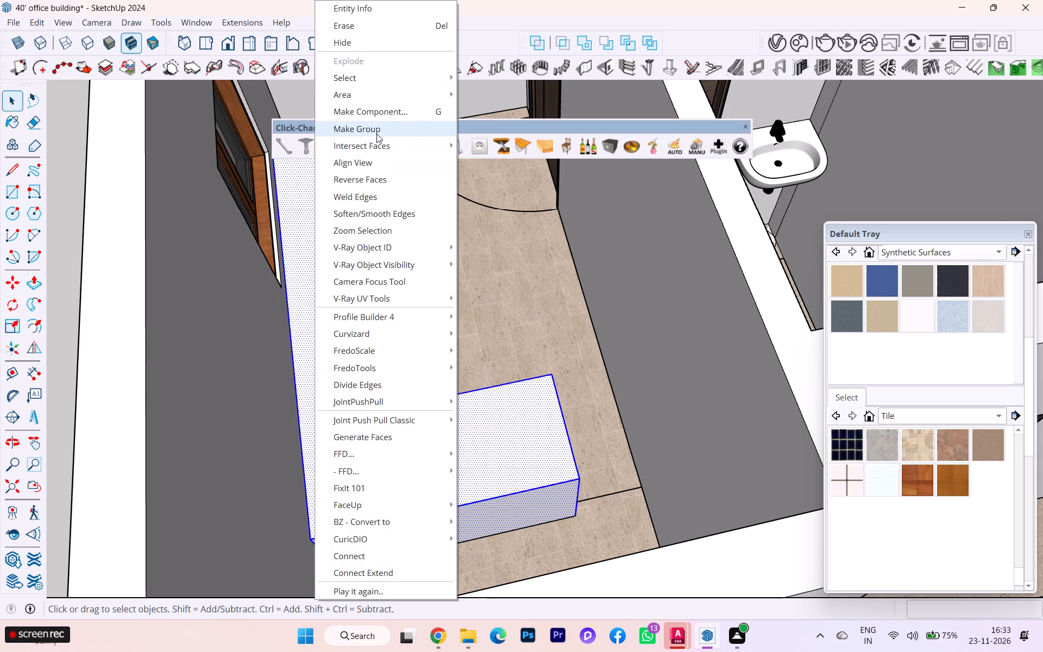
left_click(376, 130)
Inside the counter group, paint the top, the long inner side, the outer side and the short leg's end warm grey from Synthetic Surfaces.
triple_click(318, 313)
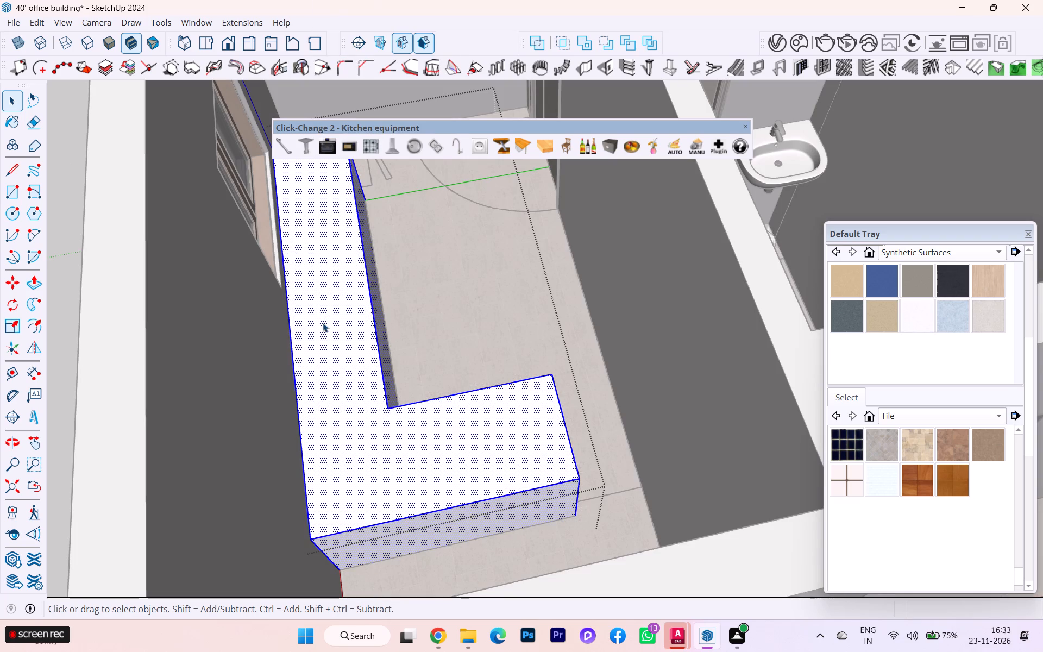
left_click(323, 323)
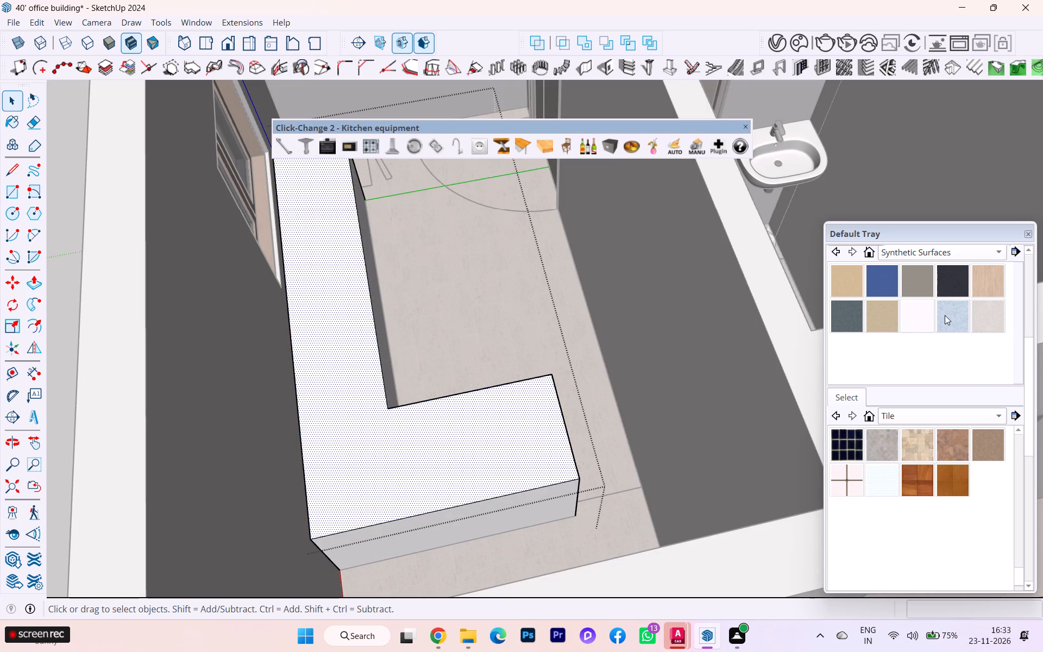
left_click(923, 283)
left_click(347, 328)
scroll(409, 334, "down", 1)
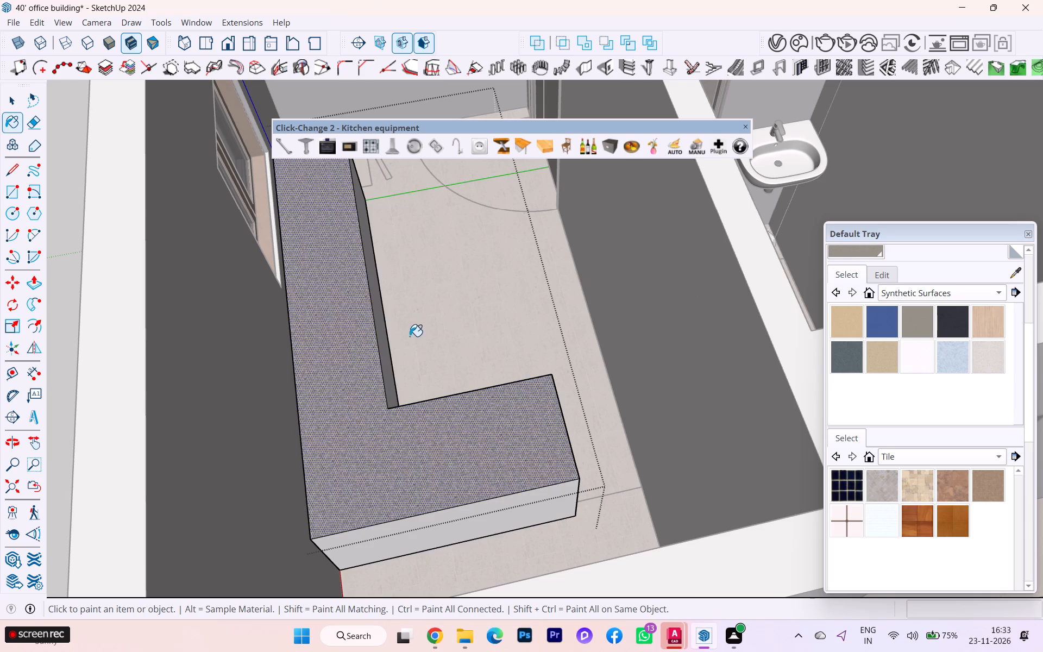
middle_click_drag(341, 360, 219, 379)
left_click(394, 321)
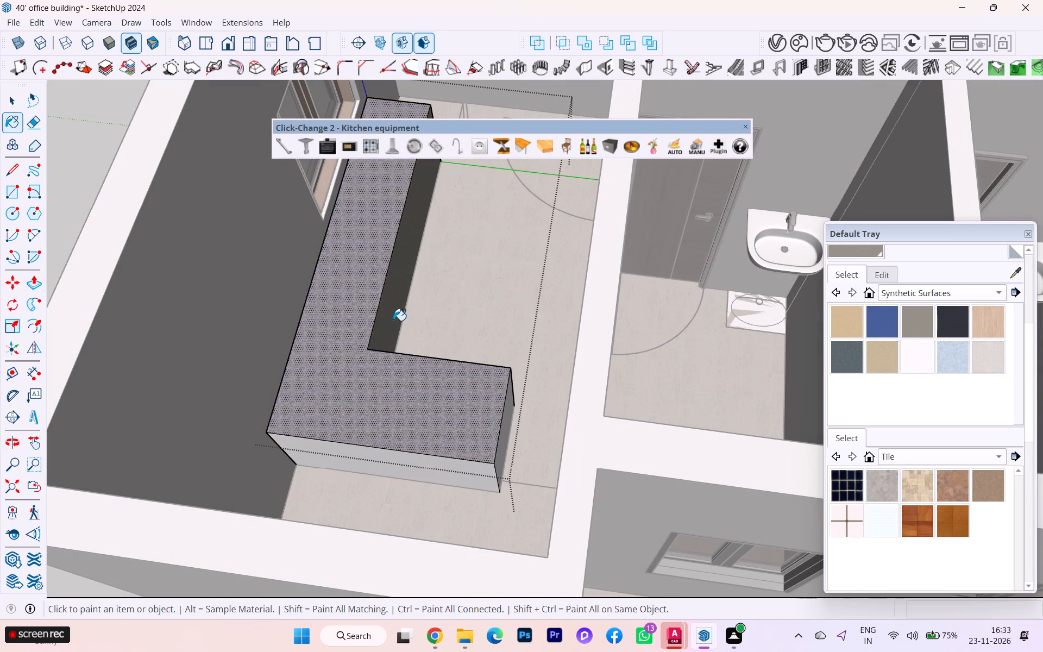
left_click(359, 455)
left_click(510, 429)
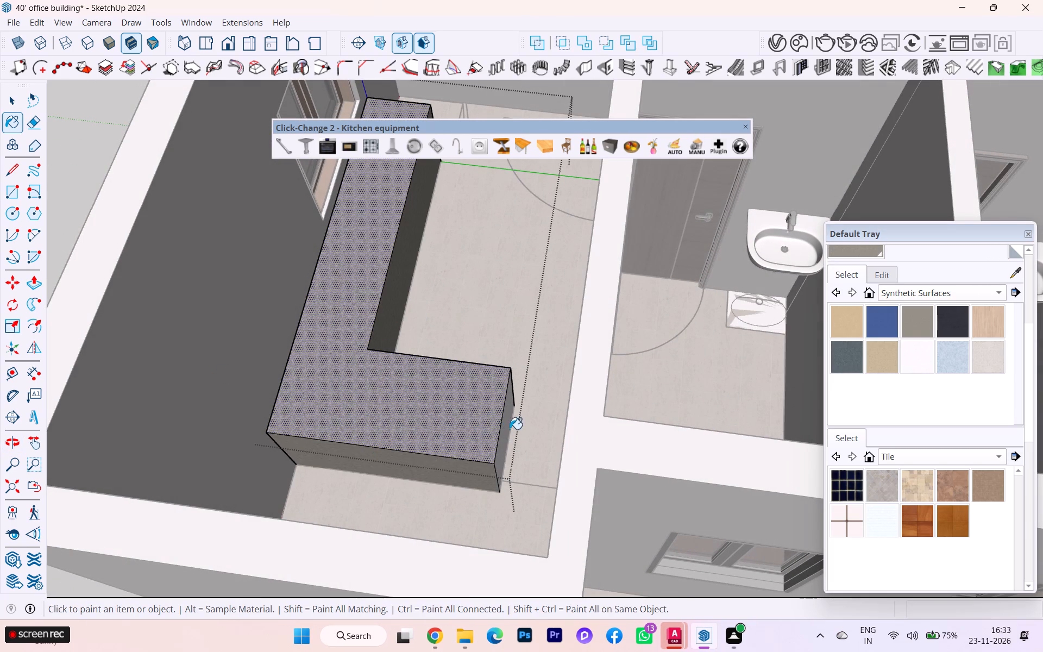
Paint the short leg's inner side with the same warm grey, check the counter all round and leave the group.
scroll(412, 415, "down", 2)
middle_click_drag(412, 415, 740, 408)
middle_click_drag(579, 458, 832, 454)
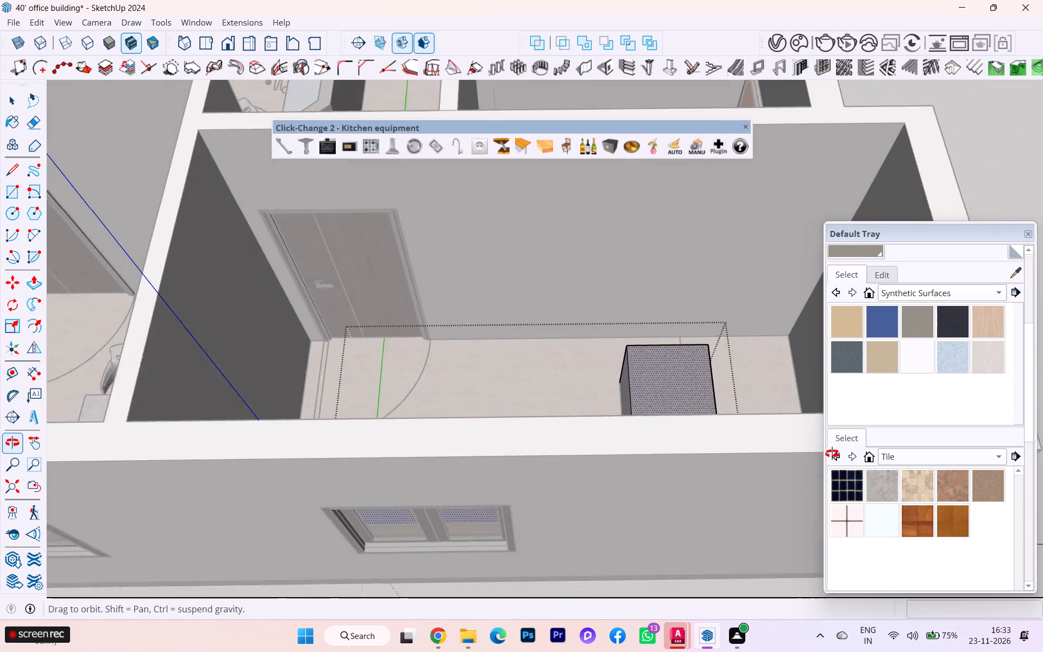
middle_click_drag(832, 454, 837, 454)
scroll(652, 393, "up", 1)
scroll(652, 393, "down", 3)
scroll(652, 393, "up", 5)
left_click(618, 388)
scroll(603, 363, "down", 4)
middle_click_drag(593, 375, 566, 400)
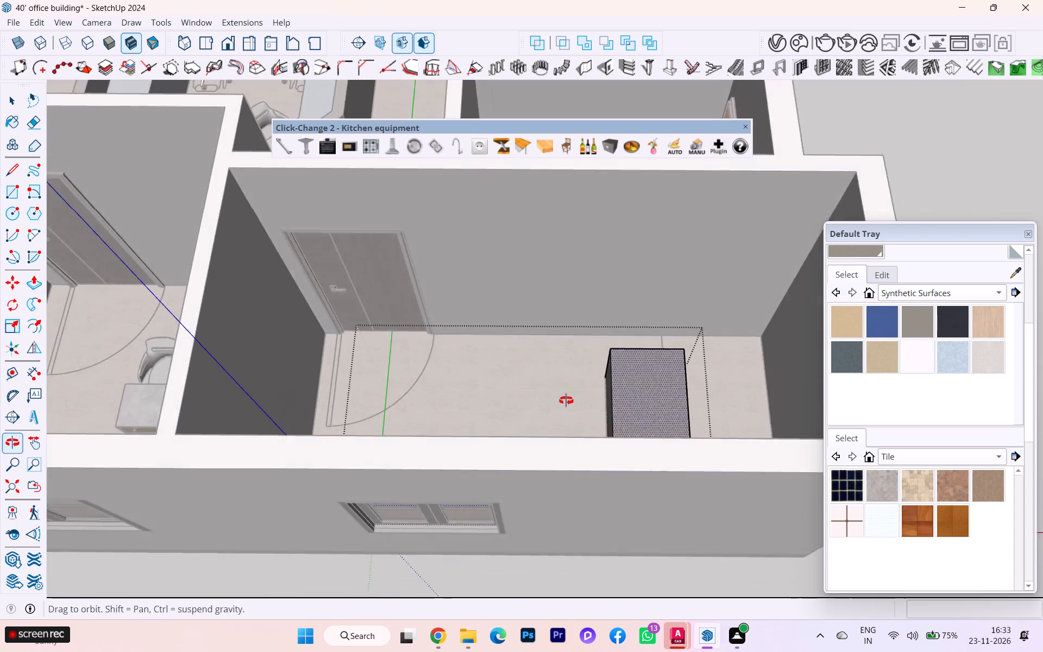
middle_click_drag(566, 400, 439, 485)
scroll(429, 489, "up", 5)
scroll(385, 463, "down", 1)
middle_click_drag(385, 463, 782, 378)
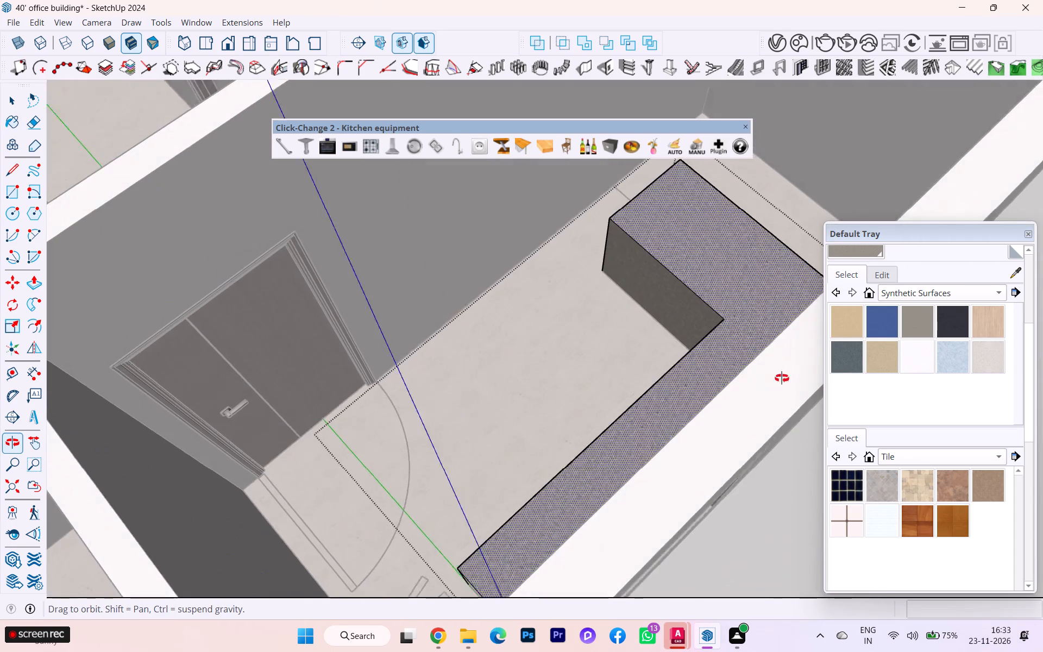
middle_click_drag(782, 378, 803, 368)
scroll(713, 344, "down", 3)
scroll(688, 343, "up", 3)
scroll(684, 343, "down", 2)
scroll(450, 308, "down", 1)
scroll(450, 308, "up", 1)
scroll(450, 308, "down", 3)
scroll(450, 308, "up", 1)
scroll(450, 308, "down", 3)
scroll(449, 308, "up", 1)
scroll(439, 327, "down", 4)
scroll(438, 329, "up", 3)
scroll(439, 328, "down", 1)
scroll(572, 322, "down", 1)
middle_click_drag(544, 329, 453, 337)
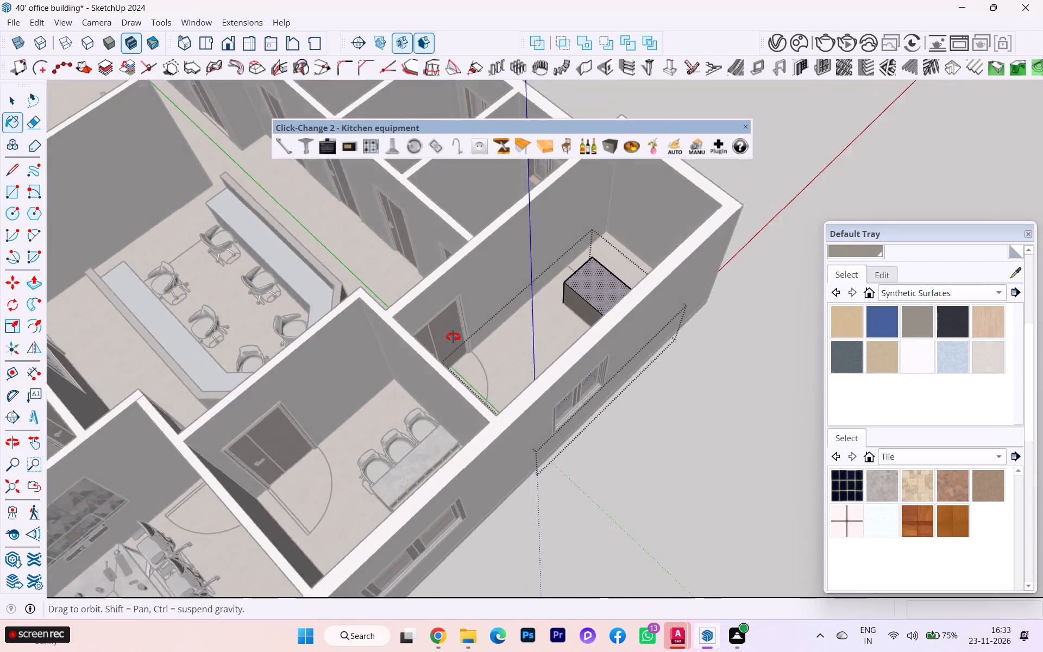
middle_click_drag(453, 337, 357, 346)
left_click(9, 99)
left_click(706, 456)
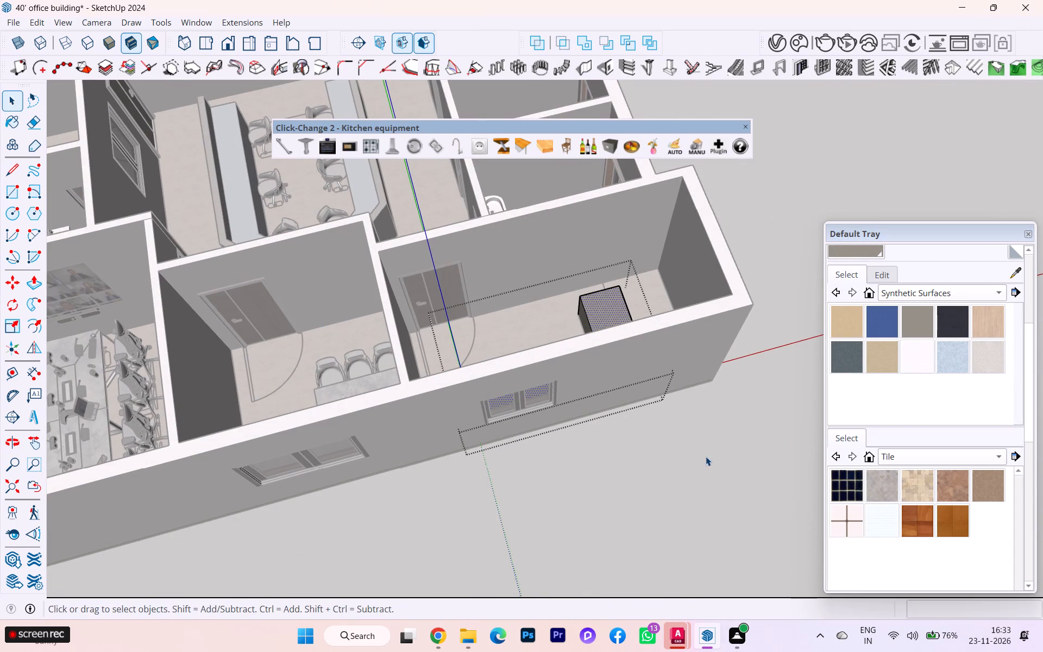
Examine the L-shaped pantry counter and its fit against the window, walls and door from several sides.
middle_click_drag(595, 405, 398, 514)
scroll(576, 418, "down", 1)
scroll(527, 400, "up", 2)
scroll(528, 400, "down", 1)
scroll(528, 400, "up", 3)
scroll(448, 367, "up", 1)
scroll(448, 367, "down", 1)
scroll(448, 367, "up", 1)
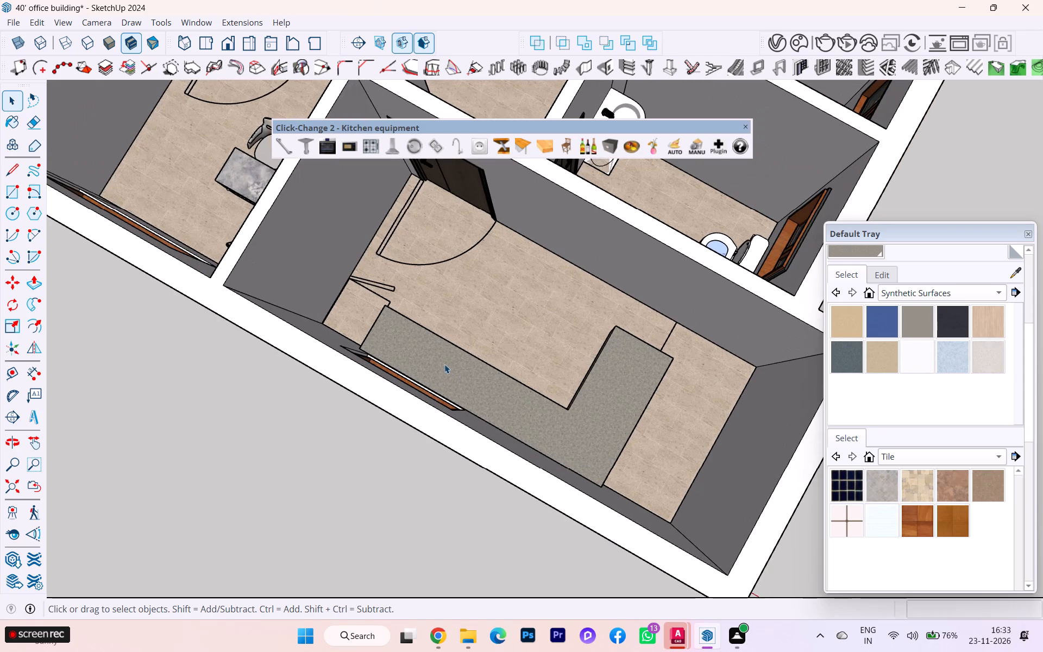
scroll(507, 110, "up", 2)
scroll(338, 254, "up", 3)
scroll(521, 284, "down", 2)
middle_click_drag(523, 285, 344, 305)
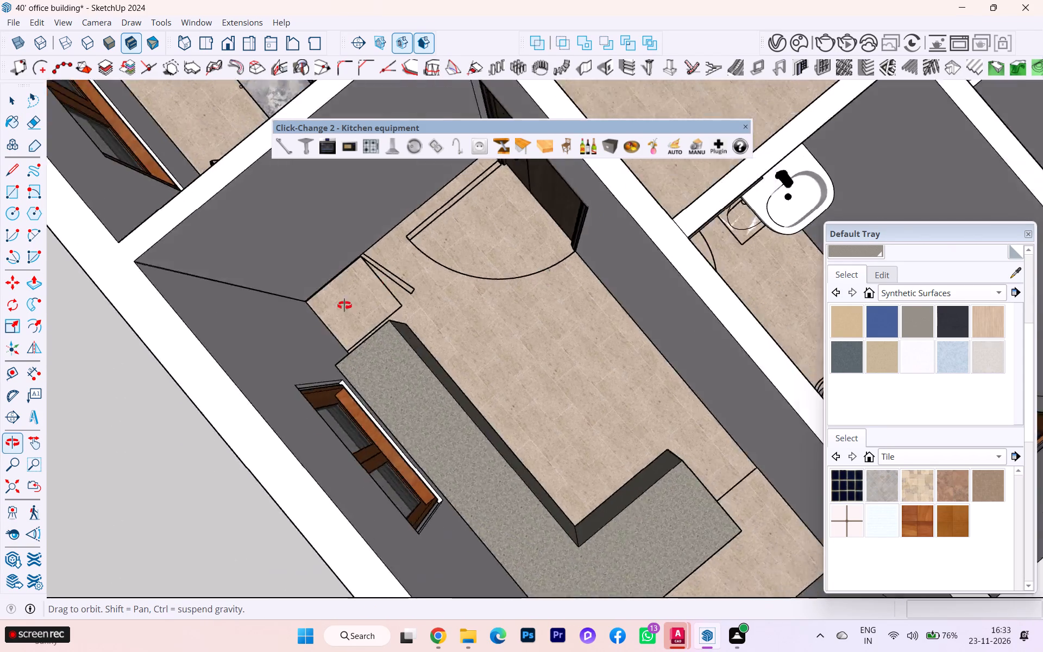
middle_click_drag(344, 305, 206, 190)
scroll(511, 235, "down", 2)
middle_click_drag(511, 236, 369, 221)
scroll(453, 159, "up", 5)
scroll(577, 197, "up", 1)
scroll(577, 197, "down", 1)
scroll(577, 197, "up", 3)
scroll(464, 207, "down", 1)
scroll(464, 207, "up", 5)
scroll(475, 200, "down", 1)
scroll(476, 200, "up", 1)
scroll(476, 201, "down", 3)
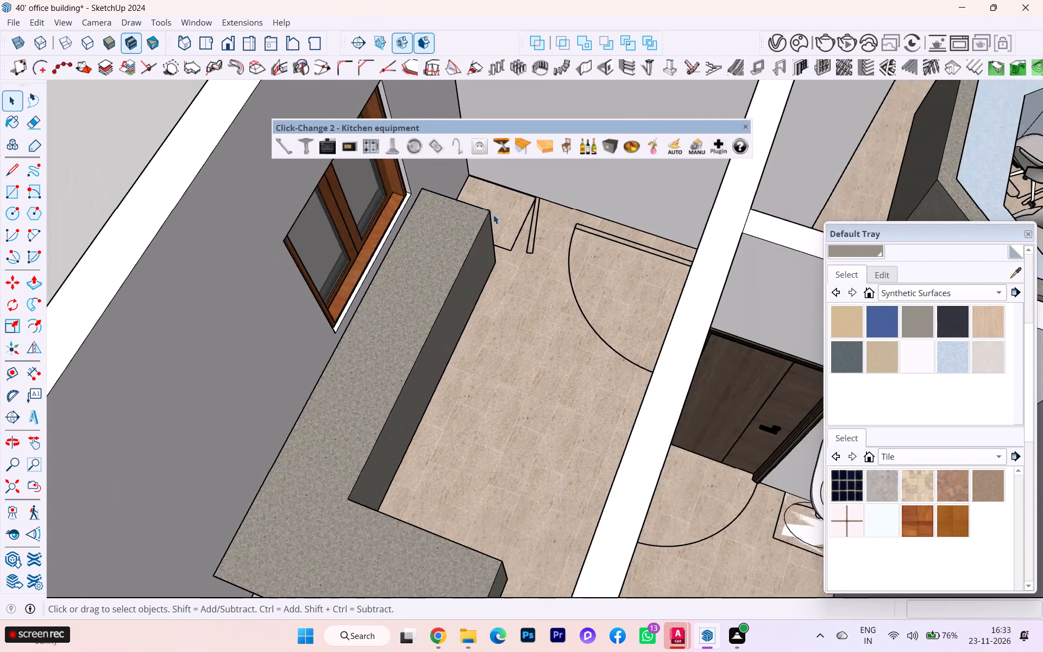
middle_click_drag(428, 224, 345, 236)
scroll(444, 230, "down", 6)
scroll(527, 241, "down", 1)
middle_click_drag(523, 243, 500, 247)
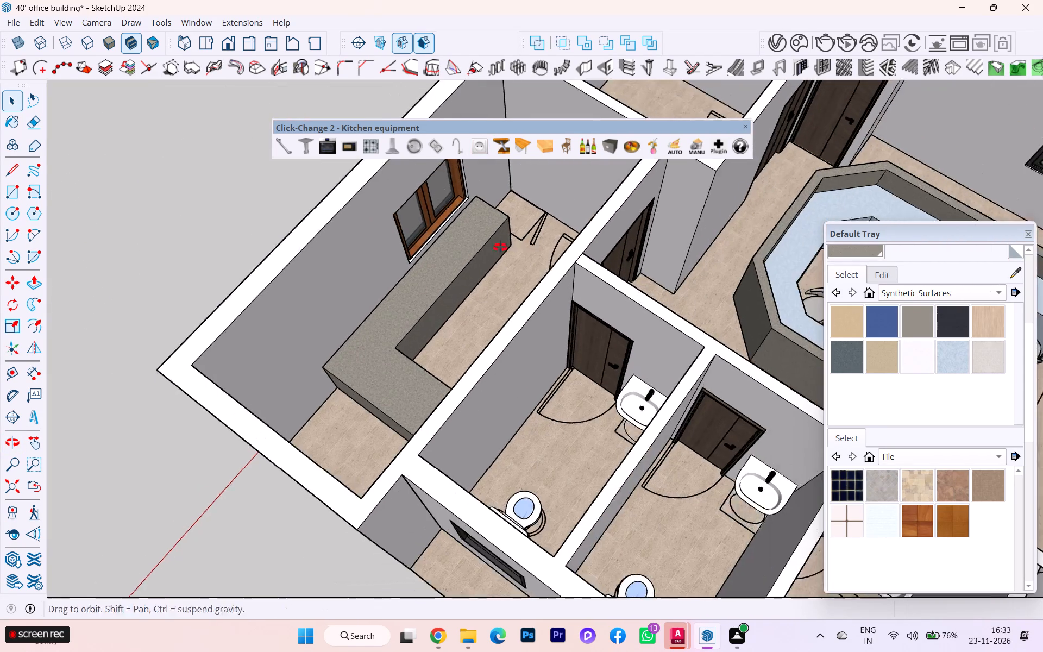
middle_click_drag(500, 247, 277, 257)
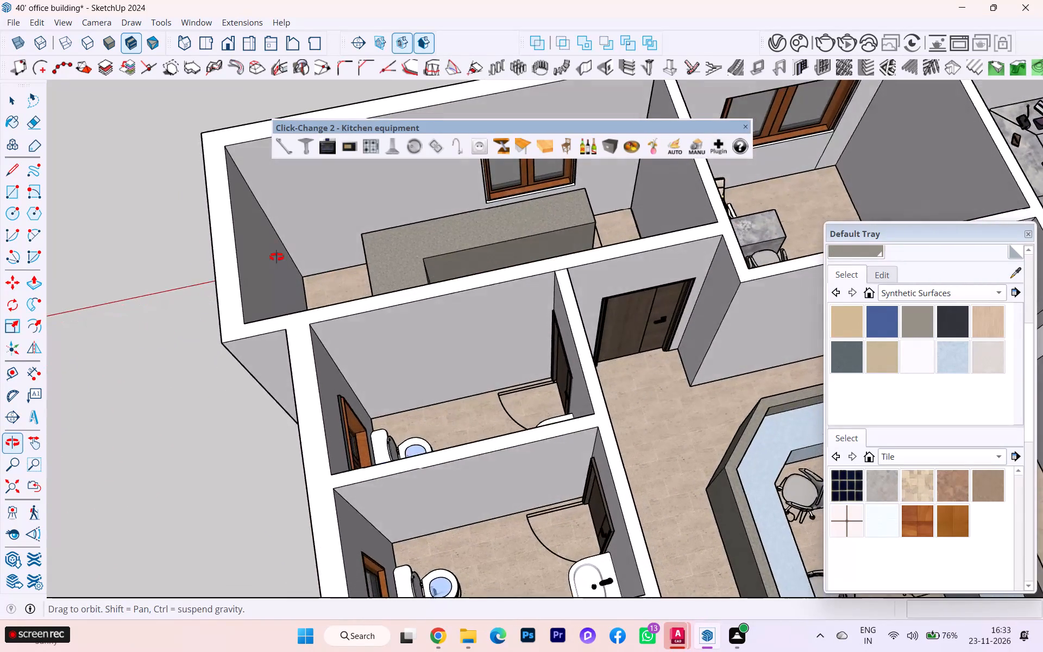
middle_click_drag(277, 257, 386, 315)
scroll(259, 314, "down", 1)
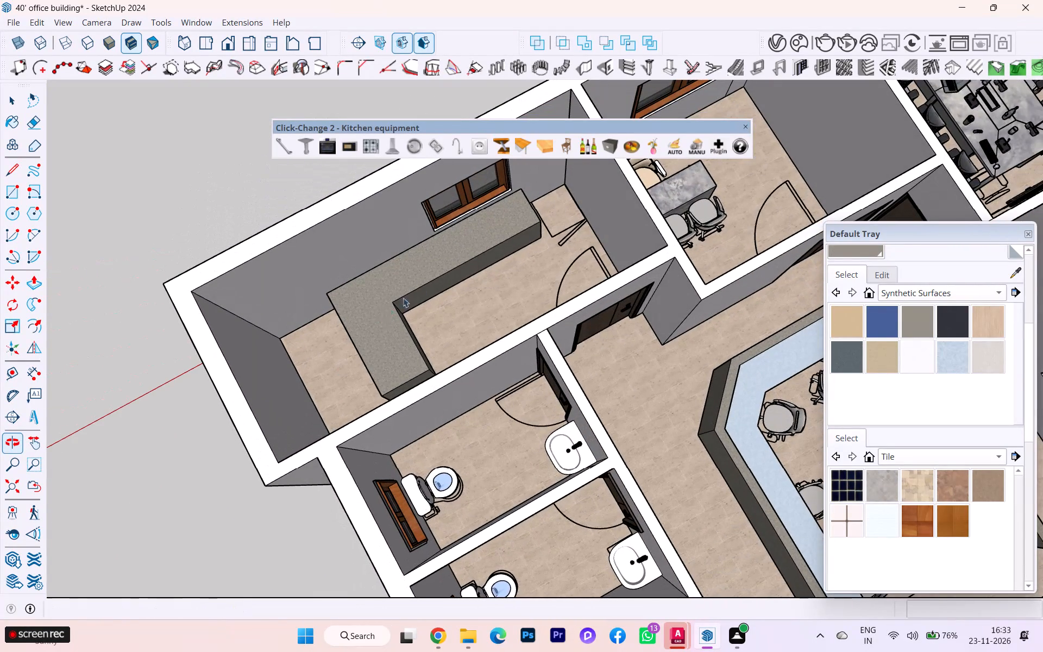
scroll(432, 274, "down", 4)
Review the pantry together with the adjoining toilets and central workstation area of the office layout.
middle_click_drag(424, 272, 395, 159)
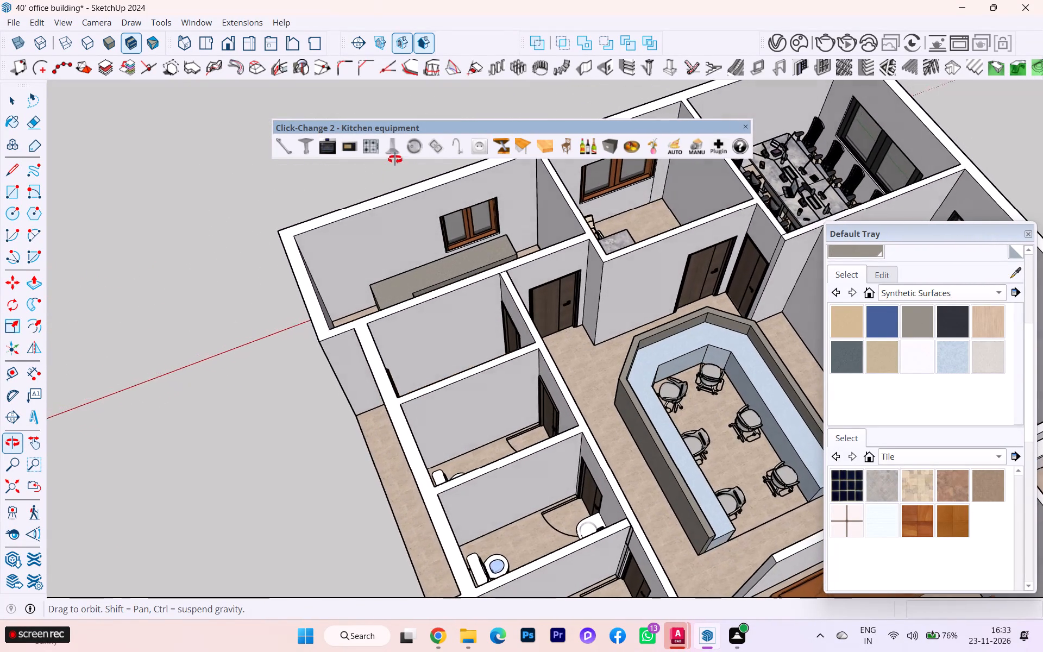
middle_click_drag(395, 159, 397, 154)
scroll(493, 302, "down", 3)
middle_click_drag(455, 304, 778, 247)
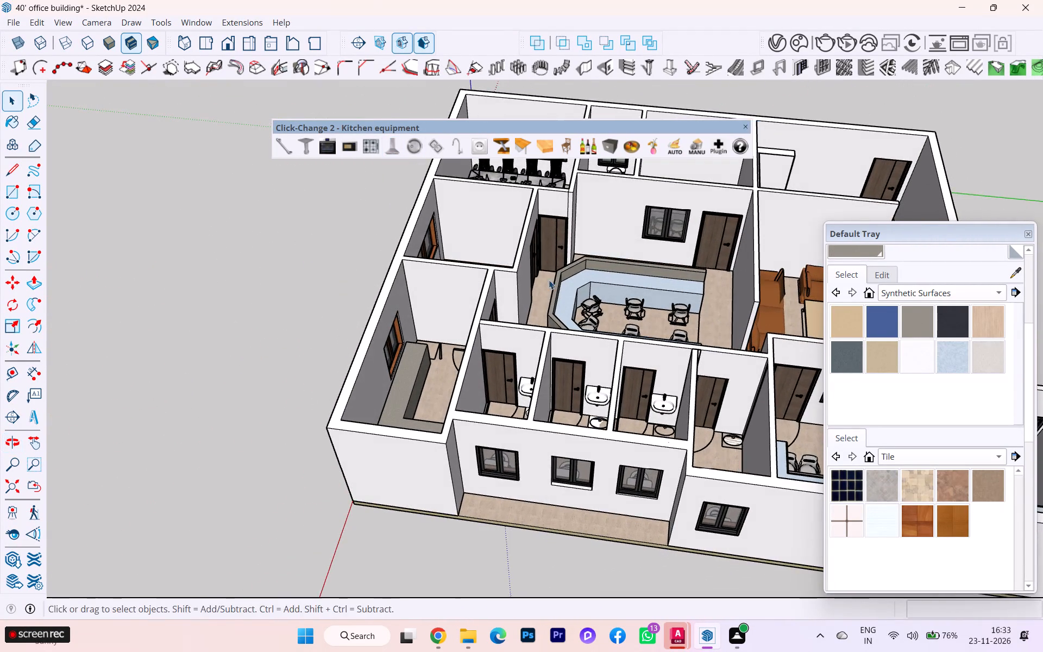
middle_click_drag(467, 284, 824, 297)
scroll(714, 396, "up", 7)
scroll(631, 432, "down", 1)
middle_click_drag(611, 439, 441, 467)
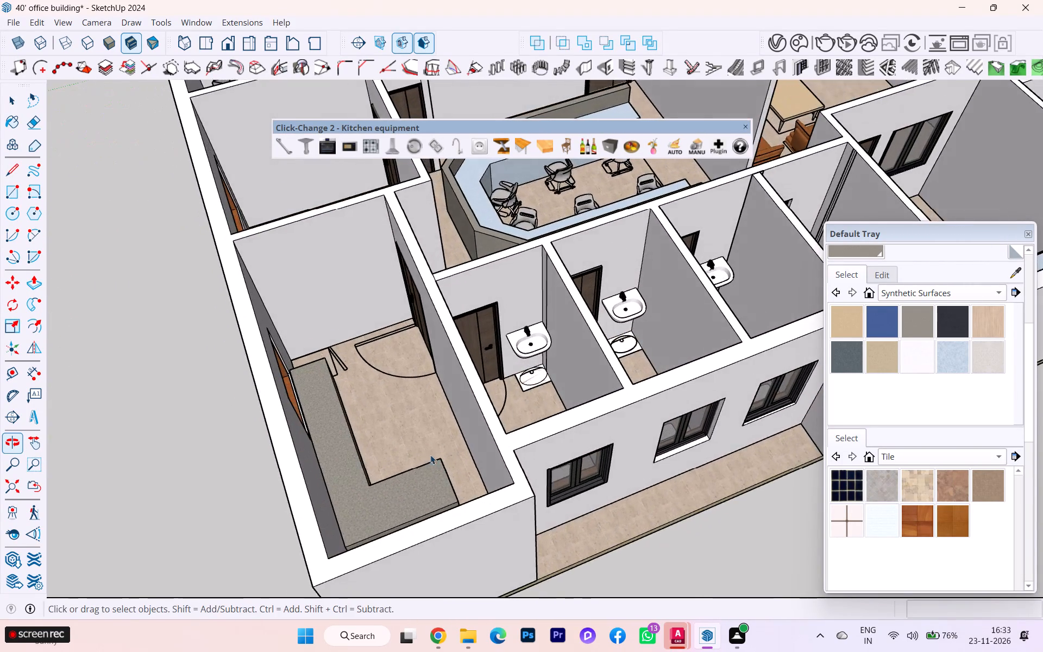
scroll(417, 446, "up", 4)
scroll(410, 438, "down", 2)
scroll(378, 387, "up", 2)
scroll(376, 380, "down", 1)
scroll(375, 379, "up", 2)
scroll(400, 352, "down", 2)
middle_click_drag(401, 352, 357, 368)
scroll(425, 335, "down", 6)
middle_click_drag(444, 331, 423, 432)
scroll(382, 404, "down", 3)
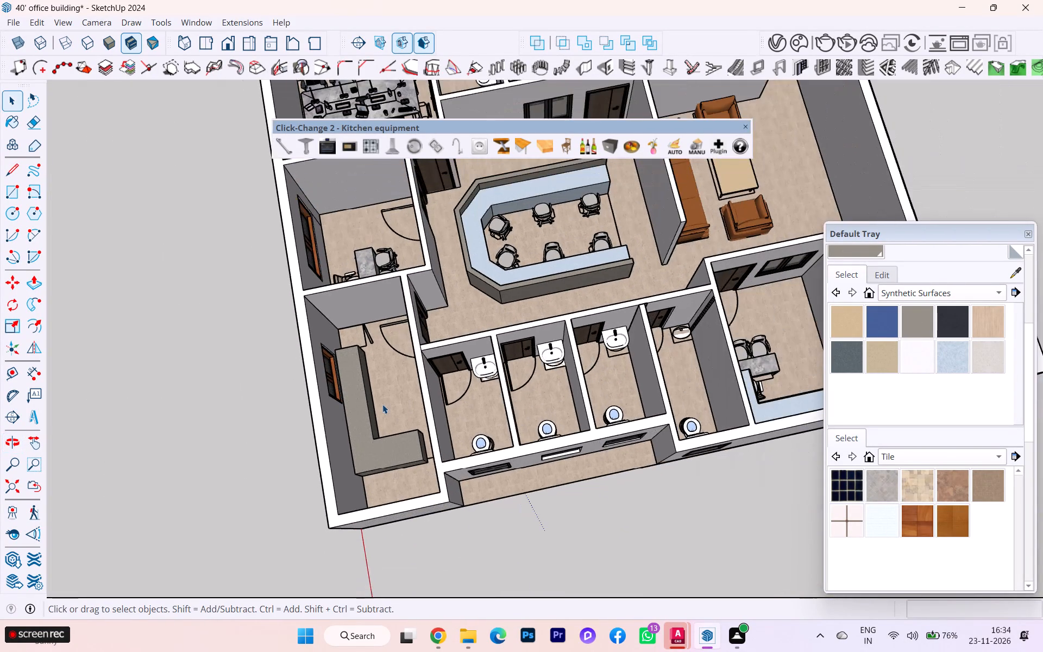
Copy the washbasin from the third toilet beside the pantry into the neighbouring fourth toilet, locked to the green axis.
scroll(381, 403, "up", 3)
scroll(381, 403, "down", 4)
scroll(419, 388, "up", 2)
scroll(419, 388, "down", 1)
scroll(682, 352, "up", 6)
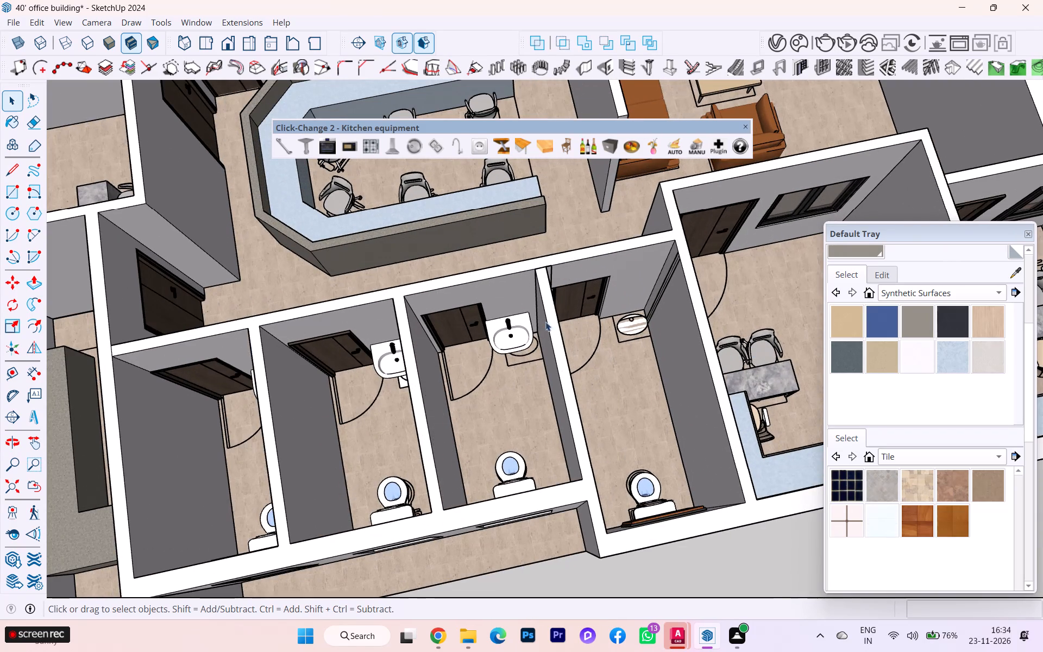
left_click(493, 336)
key("m")
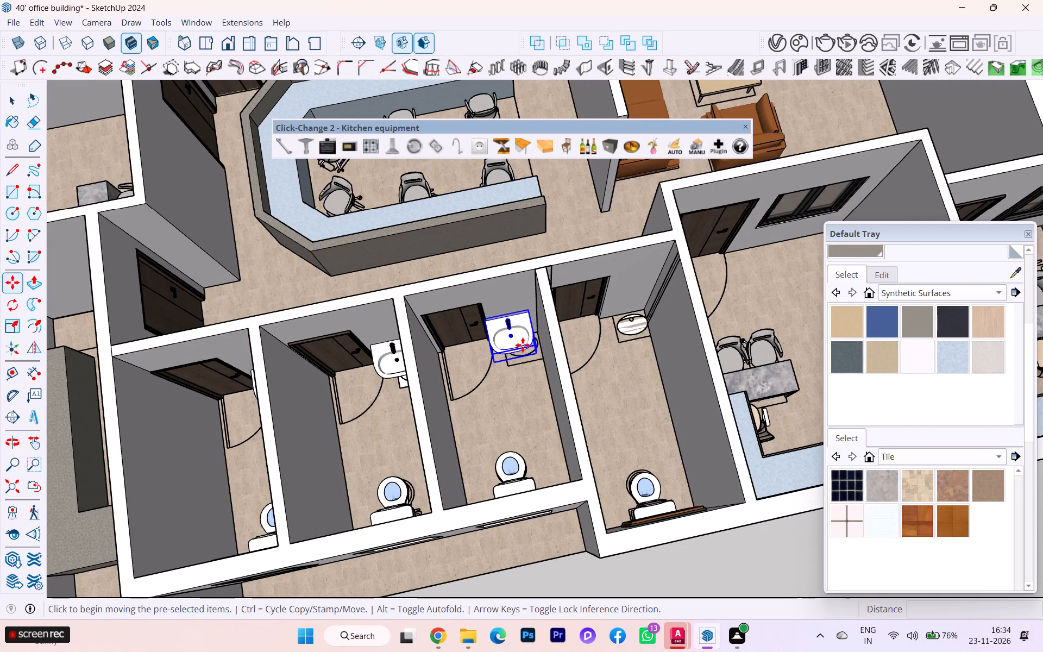
key("Return")
scroll(522, 346, "up", 4)
left_click(537, 309)
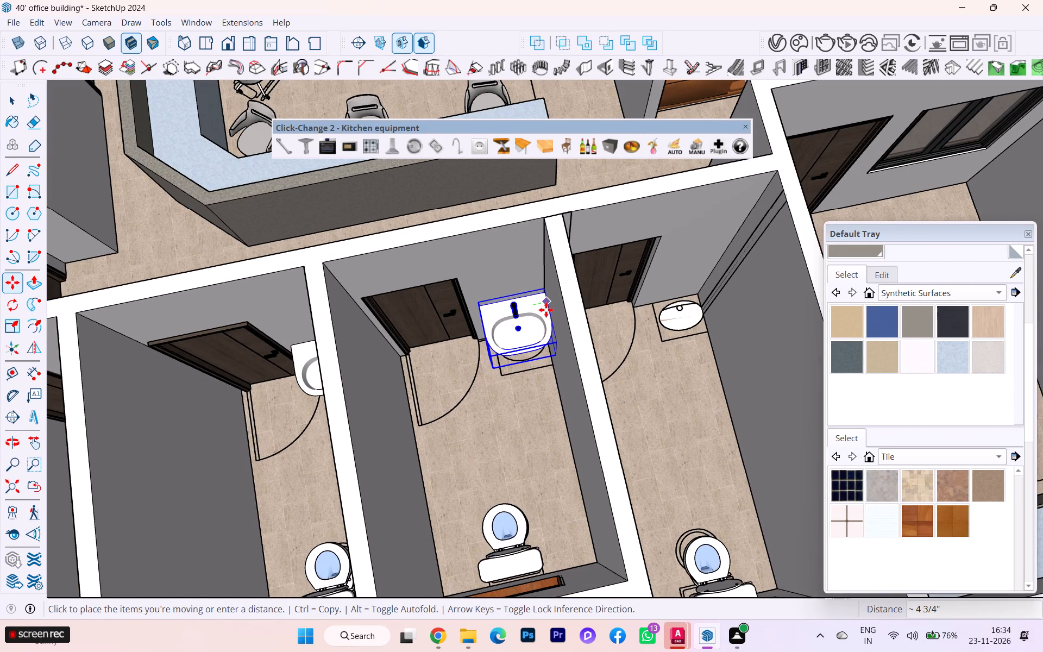
left_click(546, 310)
left_click(546, 311)
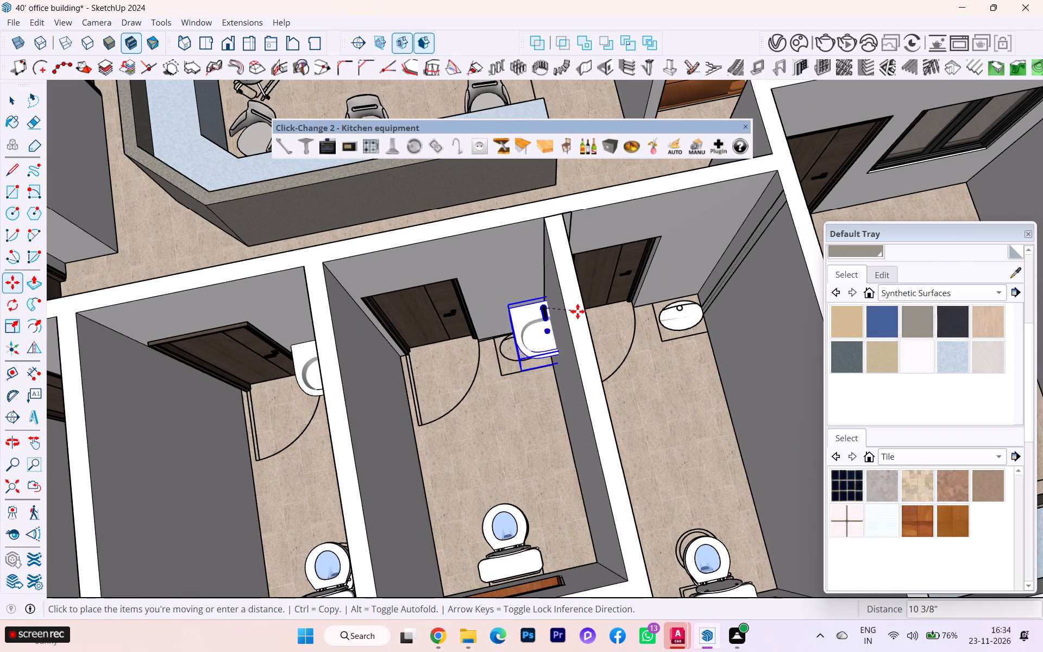
scroll(701, 310, "up", 5)
scroll(704, 307, "down", 2)
scroll(707, 292, "up", 2)
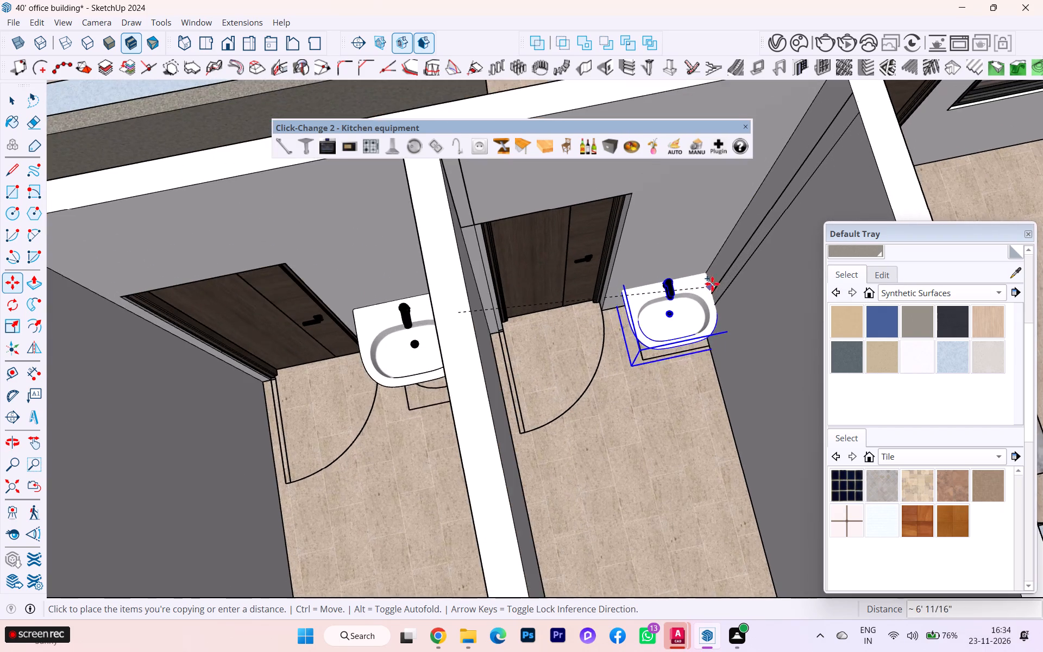
scroll(713, 279, "up", 2)
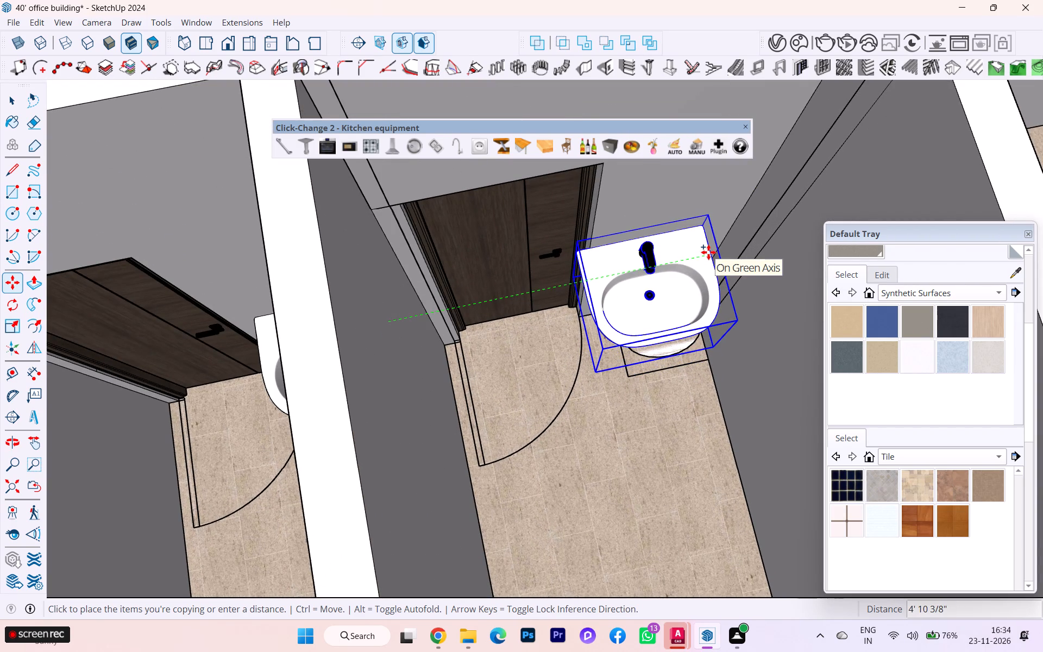
key("Left")
scroll(709, 261, "up", 3)
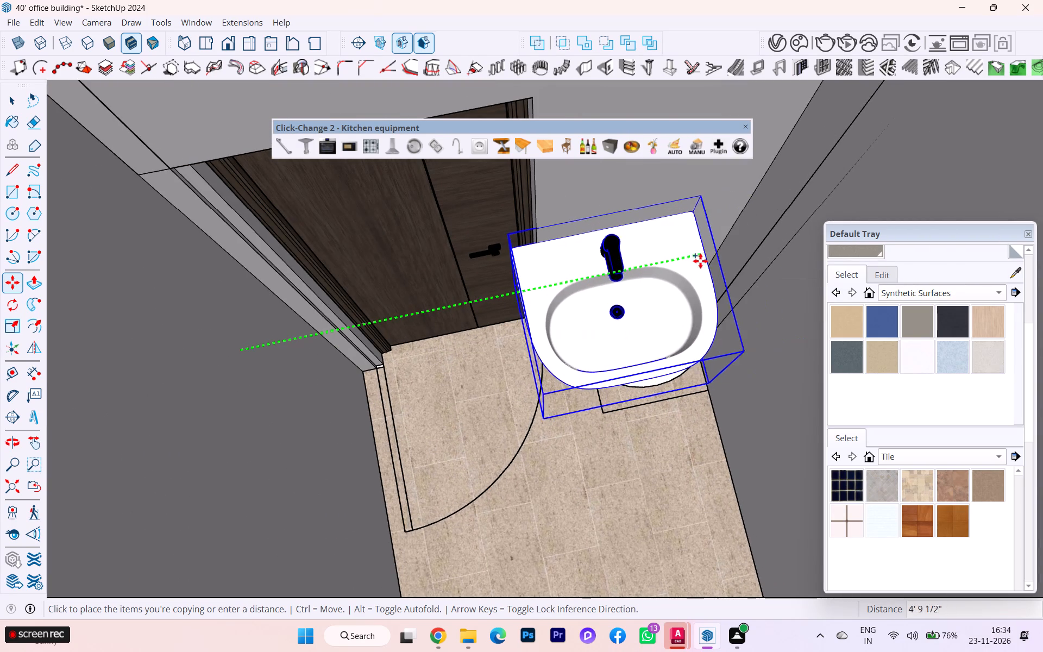
left_click(728, 256)
Shift the copied washbasin about 1 3/16" toward the fourth toilet's door and clear the selection.
scroll(701, 288, "down", 2)
middle_click_drag(677, 286, 565, 264)
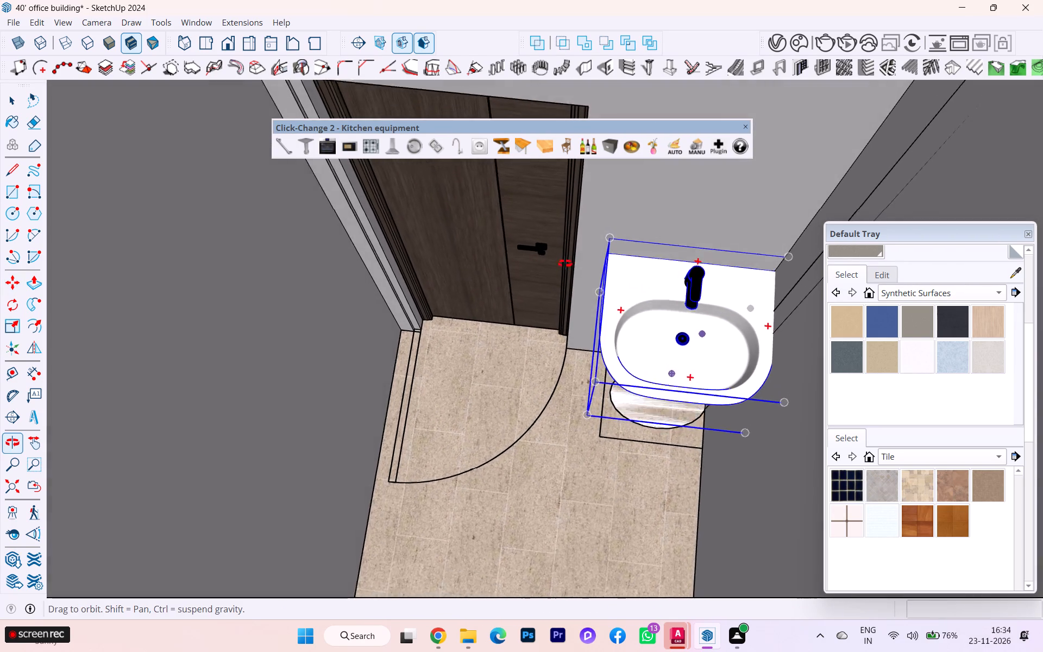
middle_click_drag(565, 264, 539, 197)
scroll(744, 322, "up", 2)
left_click(773, 358)
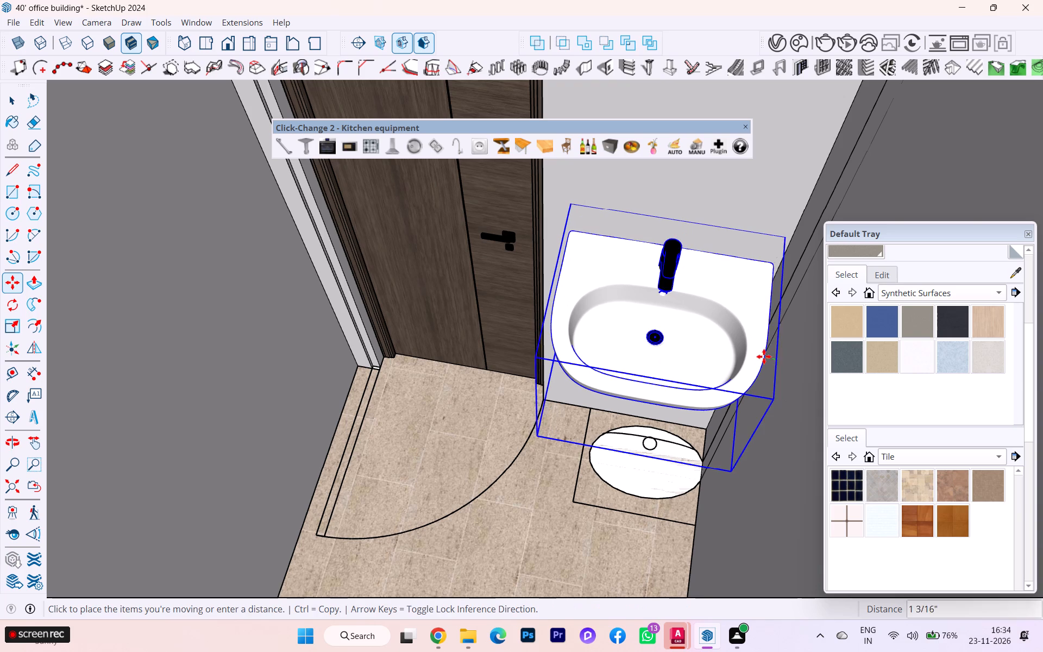
left_click(763, 356)
scroll(650, 354, "down", 3)
scroll(648, 354, "up", 4)
scroll(648, 354, "down", 1)
scroll(646, 354, "up", 1)
scroll(646, 353, "down", 2)
scroll(645, 353, "up", 1)
scroll(644, 353, "down", 1)
scroll(644, 353, "up", 1)
scroll(648, 353, "down", 6)
scroll(651, 355, "up", 3)
scroll(651, 355, "down", 8)
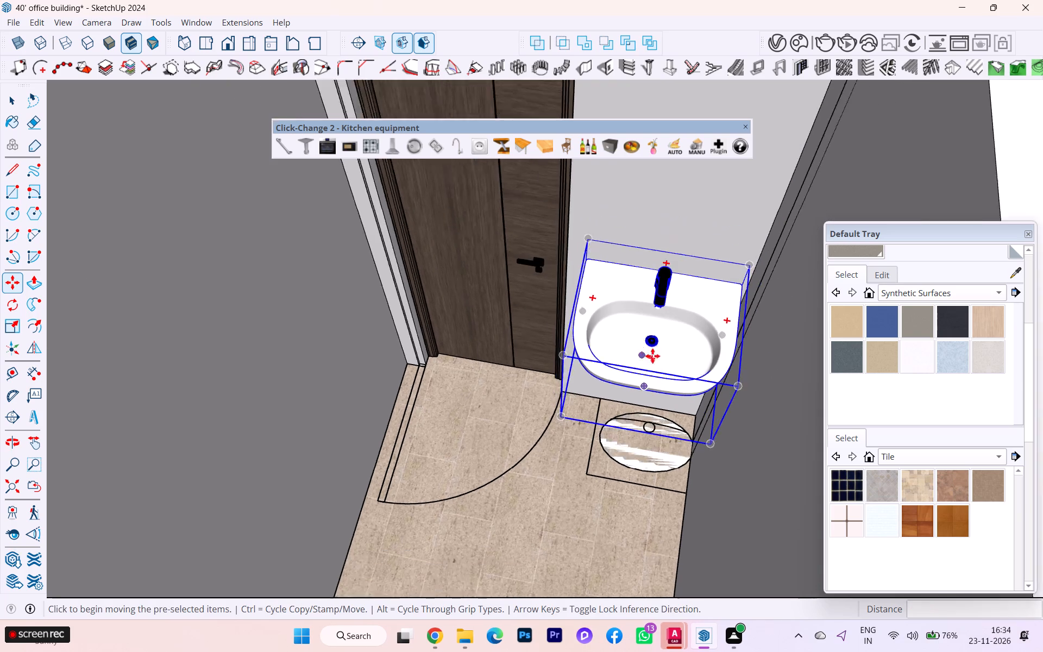
scroll(665, 361, "down", 9)
scroll(668, 363, "up", 1)
scroll(671, 363, "down", 4)
scroll(671, 363, "up", 4)
scroll(671, 363, "down", 6)
scroll(678, 355, "up", 3)
scroll(678, 355, "down", 4)
scroll(640, 340, "up", 3)
scroll(640, 340, "down", 7)
scroll(638, 340, "up", 2)
scroll(638, 341, "down", 1)
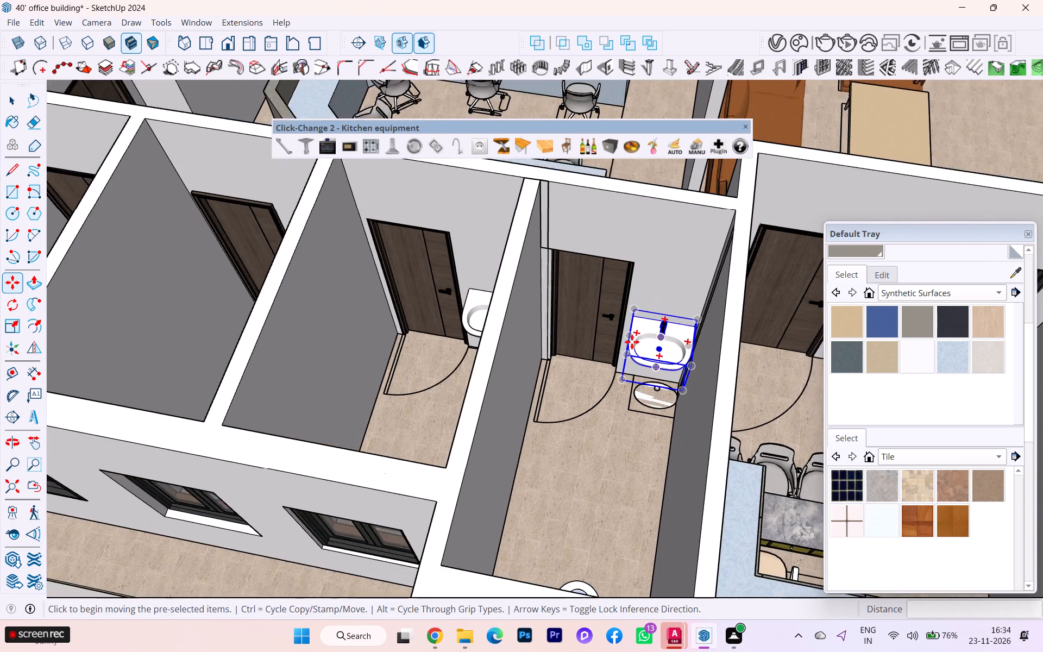
scroll(617, 335, "down", 13)
scroll(615, 311, "up", 1)
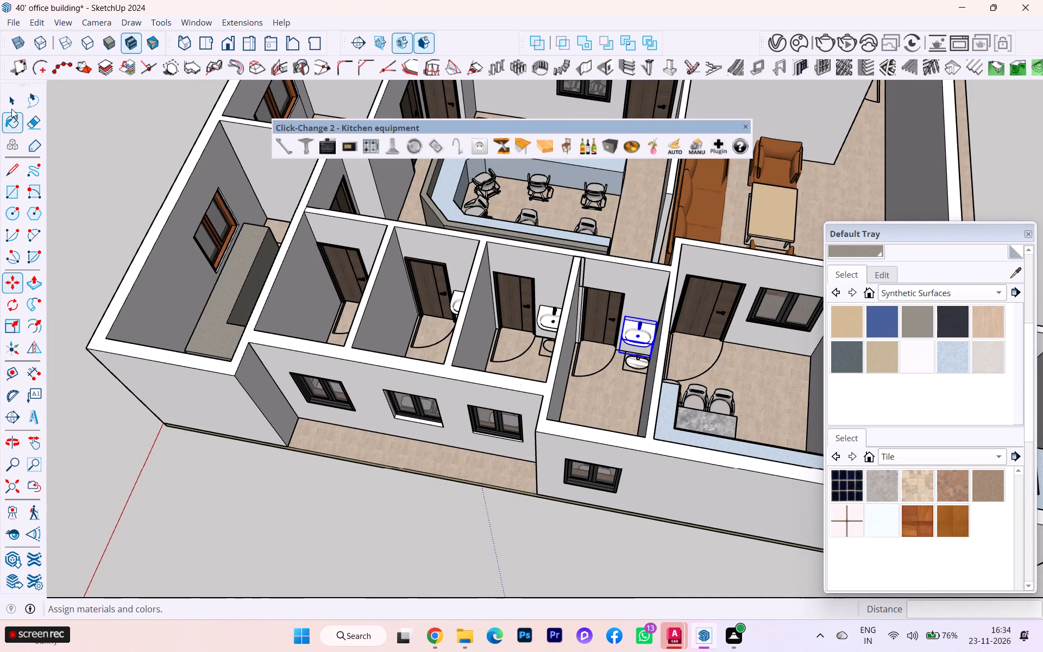
left_click(11, 109)
left_click(86, 123)
Review the overall office layout, including the toilets' washbasins, the cabins, the lounge and the central workstations.
scroll(143, 176, "down", 4)
middle_click_drag(231, 268, 288, 316)
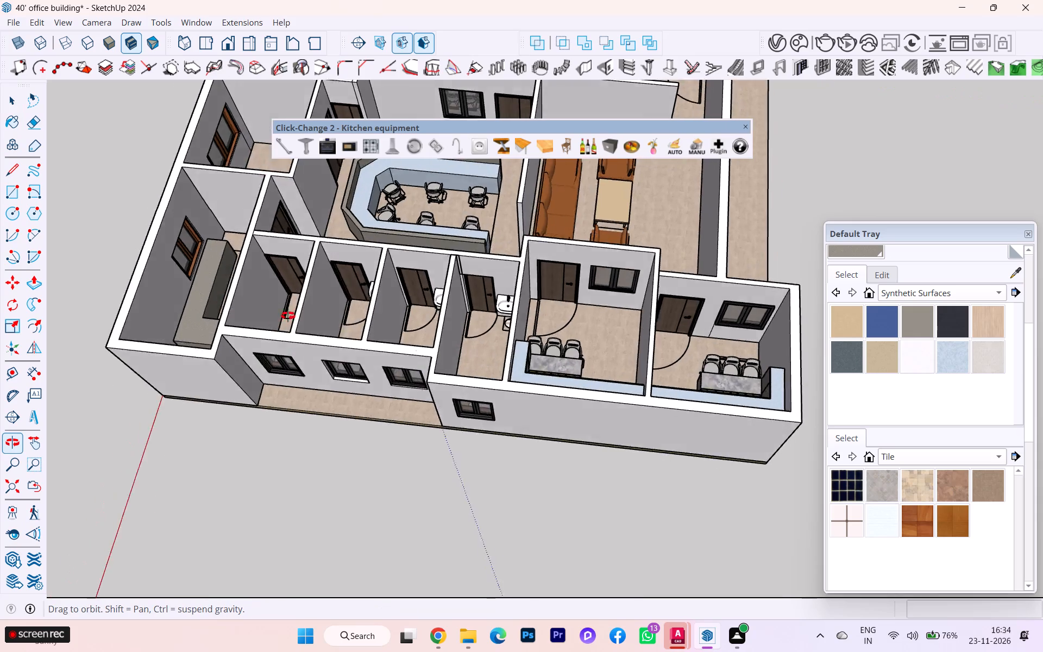
middle_click_drag(288, 316, 395, 322)
scroll(639, 303, "down", 4)
middle_click_drag(655, 304, 640, 397)
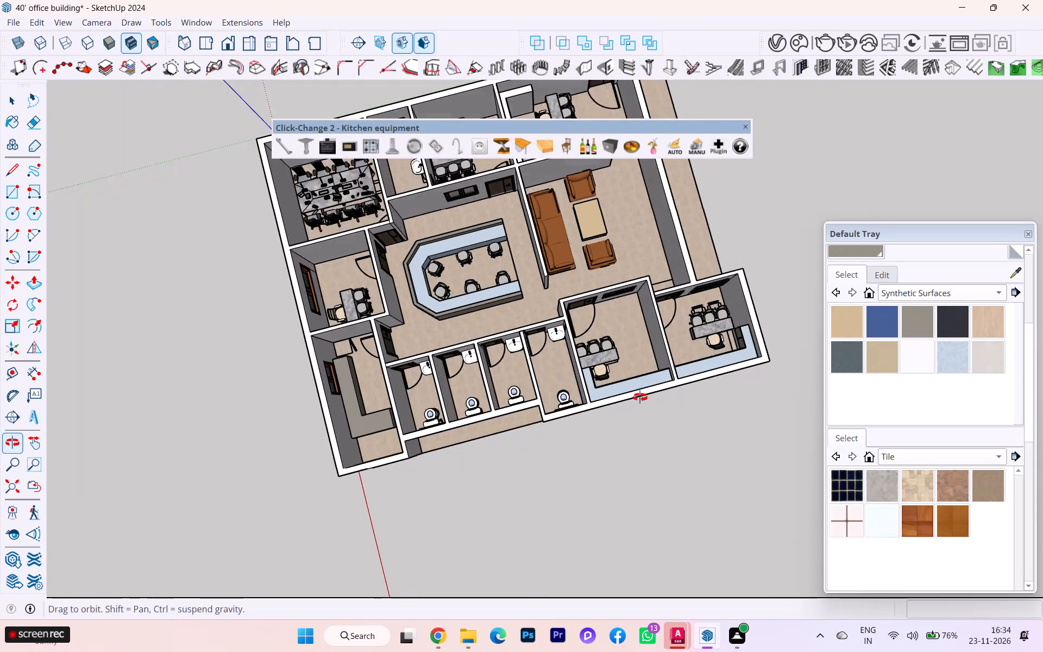
middle_click_drag(640, 397, 641, 404)
scroll(641, 404, "up", 4)
scroll(613, 307, "down", 1)
scroll(613, 307, "up", 2)
scroll(613, 307, "down", 1)
scroll(613, 307, "up", 1)
scroll(593, 298, "down", 4)
scroll(414, 223, "up", 1)
scroll(414, 223, "down", 1)
scroll(414, 223, "up", 2)
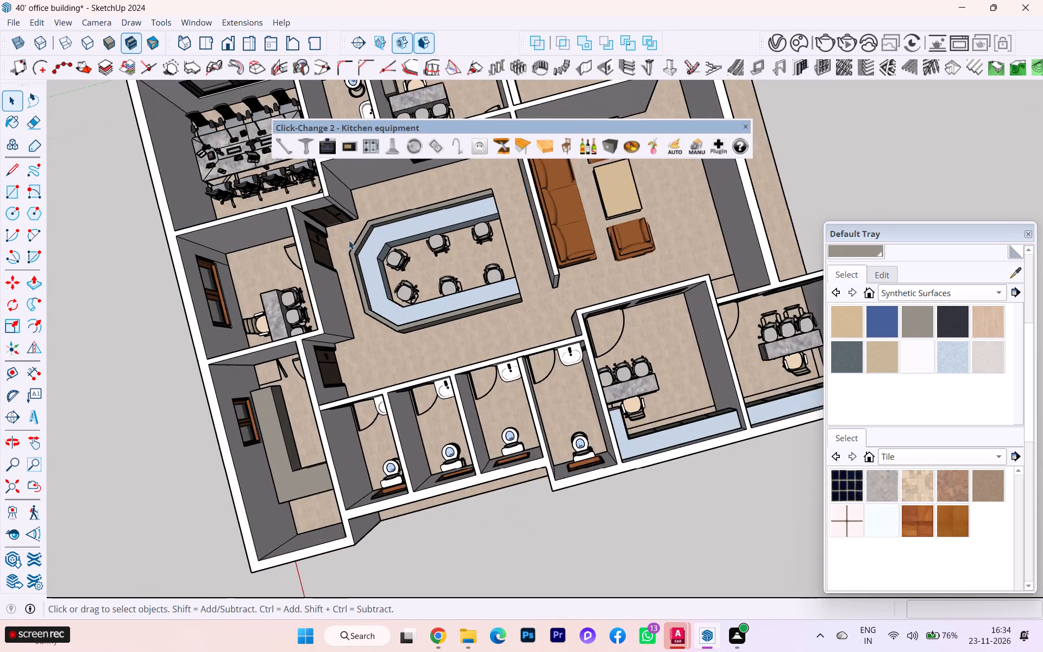
scroll(241, 247, "up", 5)
scroll(311, 265, "down", 2)
middle_click_drag(307, 287, 274, 213)
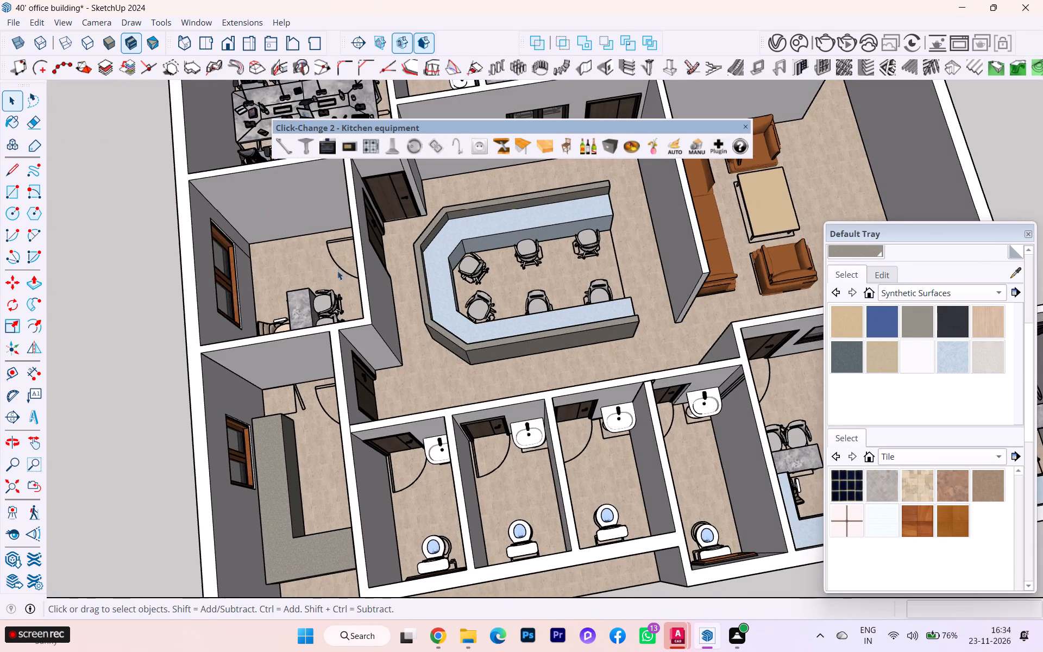
scroll(346, 278, "down", 7)
scroll(376, 300, "up", 1)
scroll(376, 300, "down", 1)
scroll(360, 375, "up", 3)
scroll(356, 377, "down", 2)
scroll(355, 378, "up", 2)
scroll(316, 343, "down", 2)
scroll(313, 342, "up", 3)
scroll(313, 342, "down", 2)
scroll(312, 342, "up", 3)
scroll(312, 342, "down", 1)
scroll(312, 342, "up", 3)
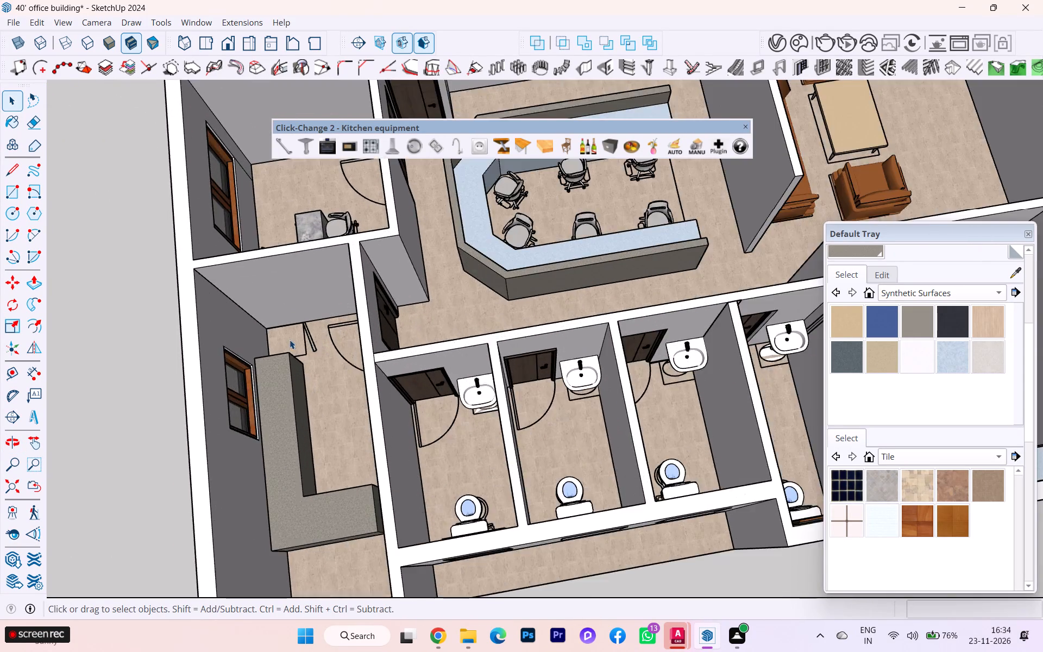
Examine the free pantry corner beside the counter's end, and the adjoining toilets and corridor.
scroll(290, 340, "up", 4)
scroll(254, 318, "down", 1)
scroll(253, 318, "up", 6)
scroll(249, 315, "down", 1)
middle_click_drag(248, 314, 197, 354)
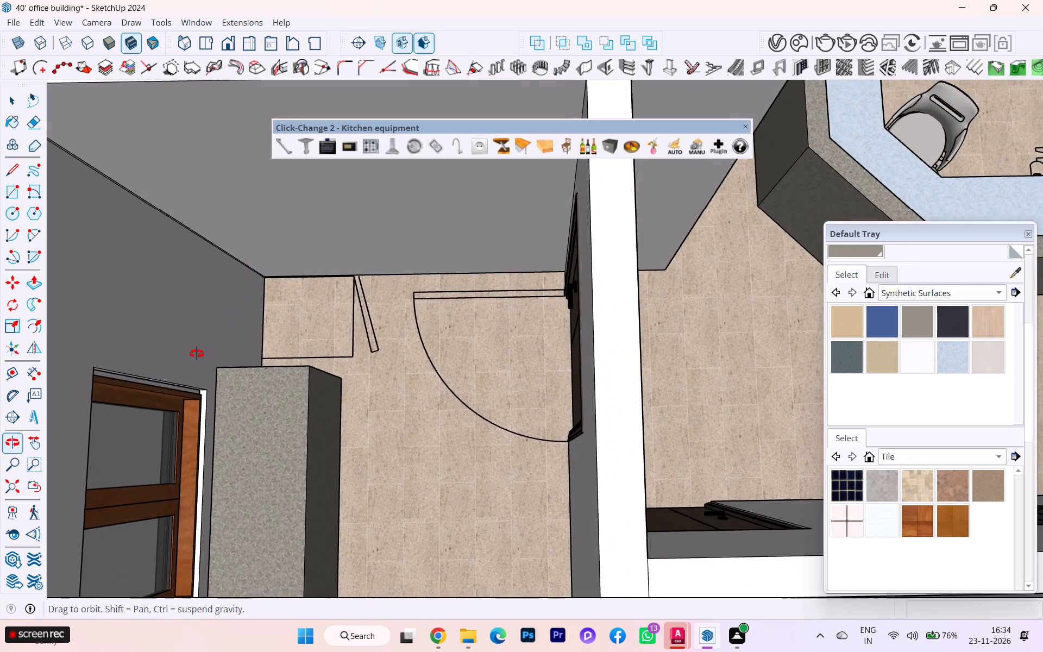
middle_click_drag(197, 354, 114, 340)
scroll(278, 283, "down", 5)
middle_click_drag(284, 290, 133, 293)
scroll(398, 307, "down", 2)
scroll(400, 308, "up", 2)
scroll(401, 308, "down", 2)
scroll(402, 308, "up", 1)
scroll(403, 308, "down", 1)
middle_click_drag(404, 308, 293, 291)
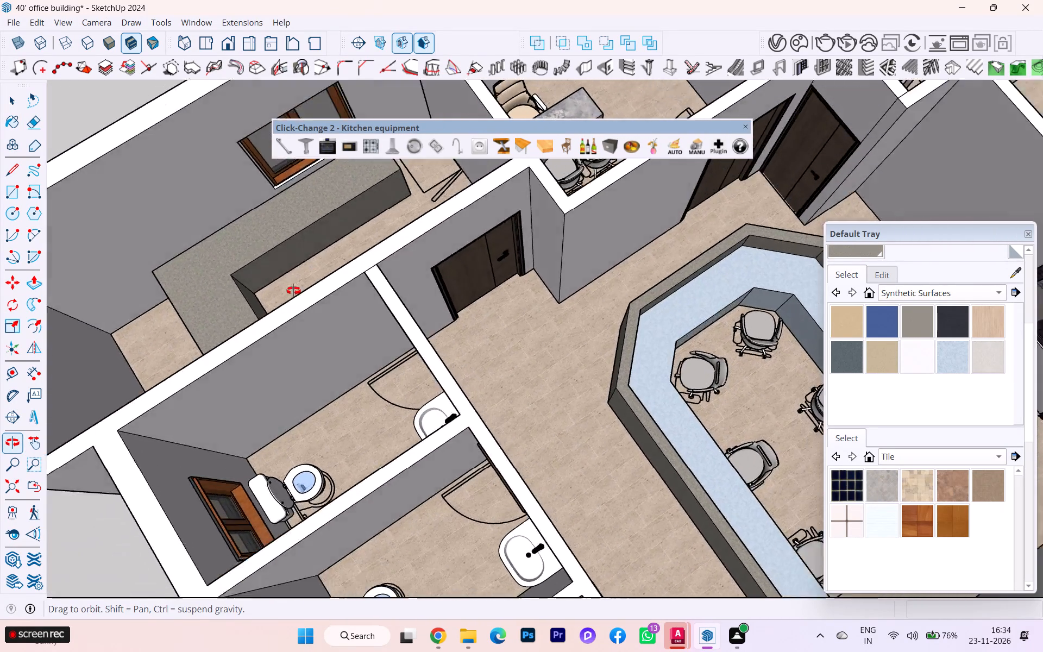
middle_click_drag(293, 291, 231, 259)
scroll(225, 258, "down", 5)
scroll(225, 263, "up", 1)
scroll(225, 263, "down", 2)
scroll(221, 366, "up", 2)
scroll(215, 375, "down", 3)
scroll(213, 377, "up", 4)
scroll(193, 356, "down", 1)
scroll(193, 356, "up", 2)
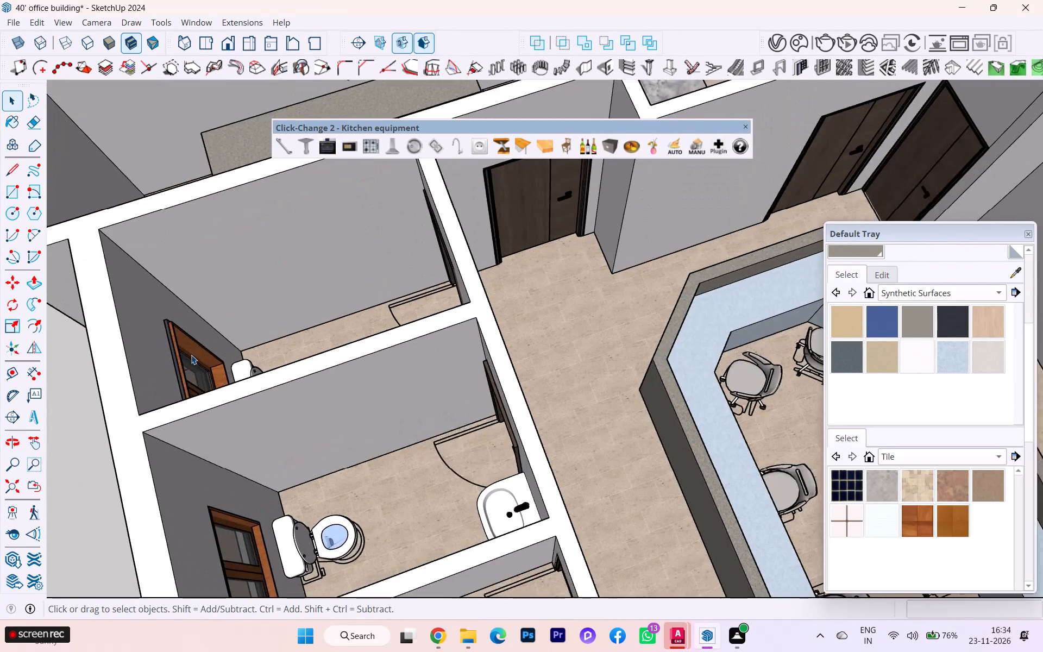
Scale the window of the end toilet beside the corner room along the green axis to about 0.66 of its depth.
left_click(184, 345)
scroll(184, 345, "up", 2)
scroll(184, 345, "down", 1)
scroll(184, 345, "up", 1)
scroll(184, 345, "down", 2)
double_click(184, 345)
left_click(184, 345)
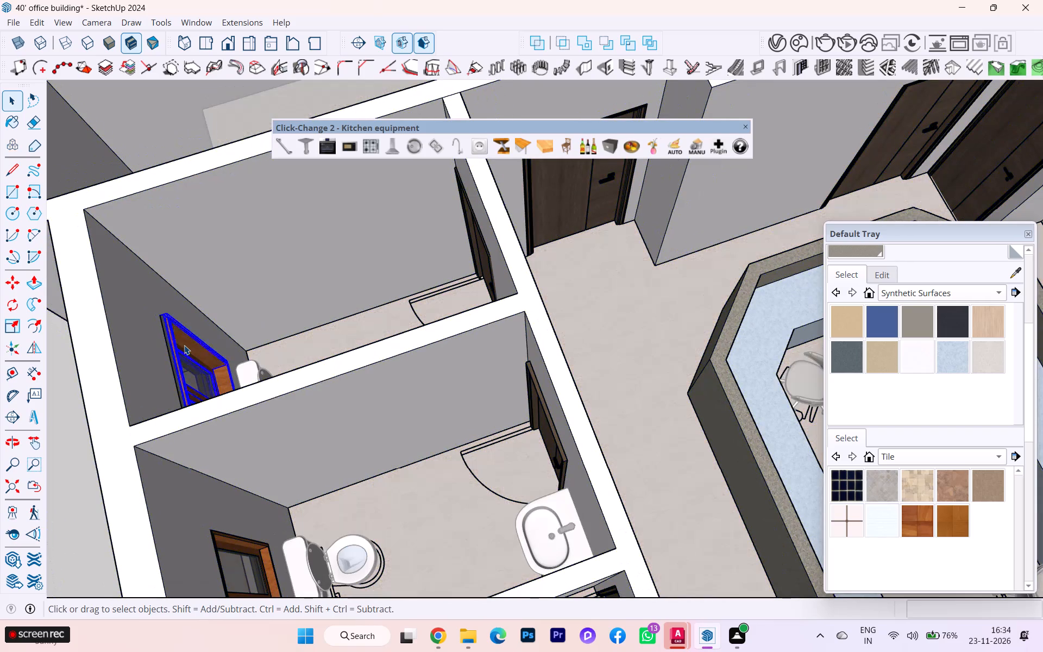
scroll(184, 345, "up", 2)
scroll(184, 345, "down", 1)
scroll(184, 345, "up", 5)
key("s")
scroll(200, 374, "up", 1)
scroll(200, 374, "down", 1)
scroll(200, 374, "up", 5)
scroll(203, 383, "down", 1)
scroll(203, 383, "up", 1)
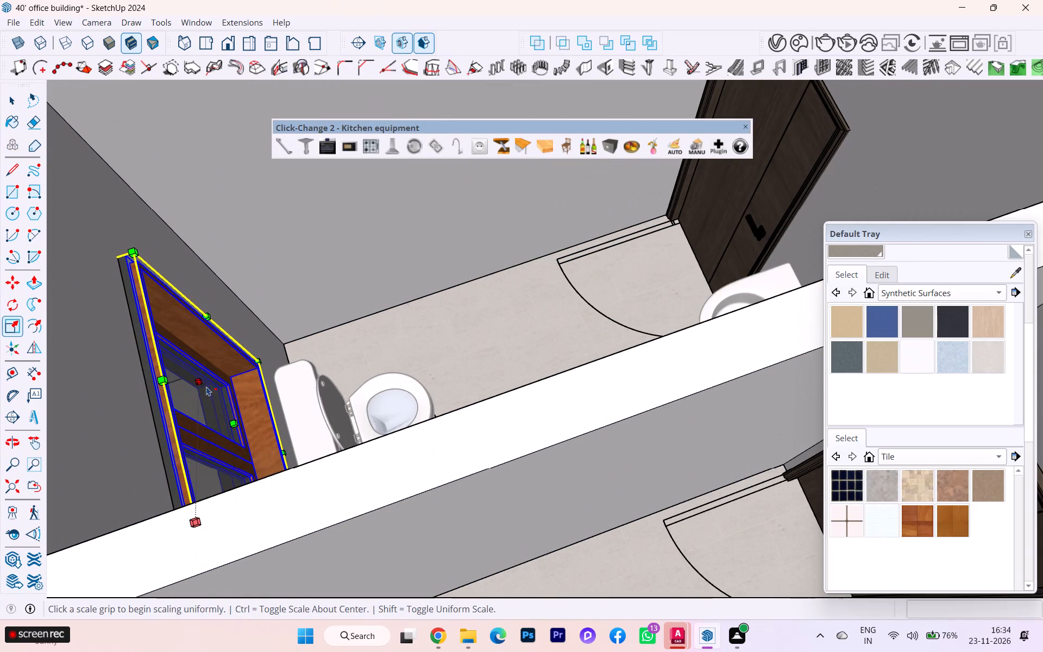
left_click(232, 421)
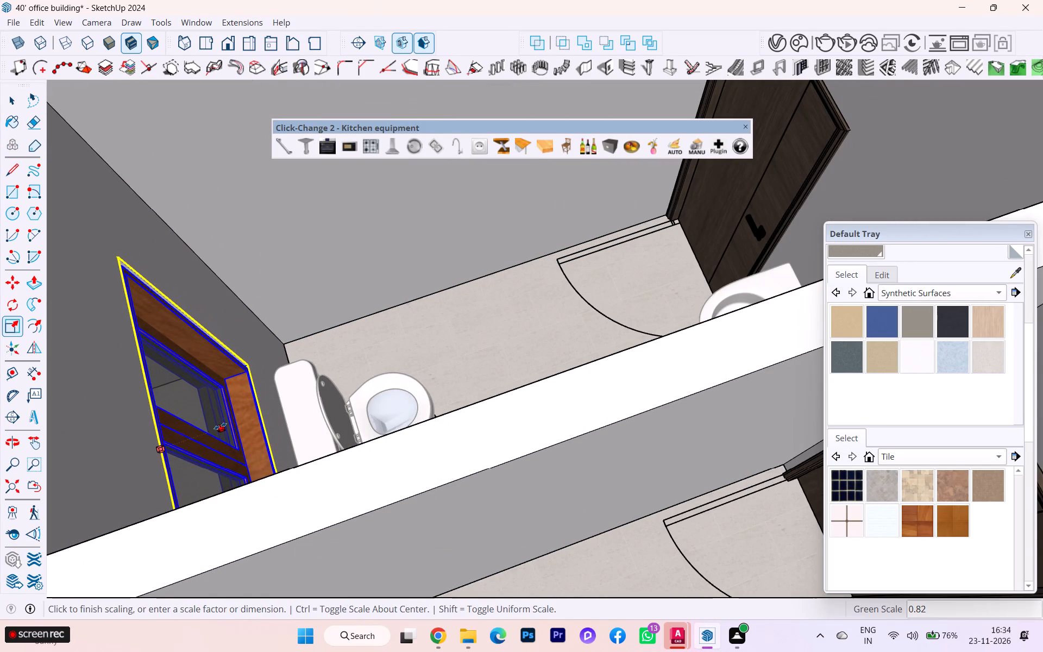
left_click(209, 431)
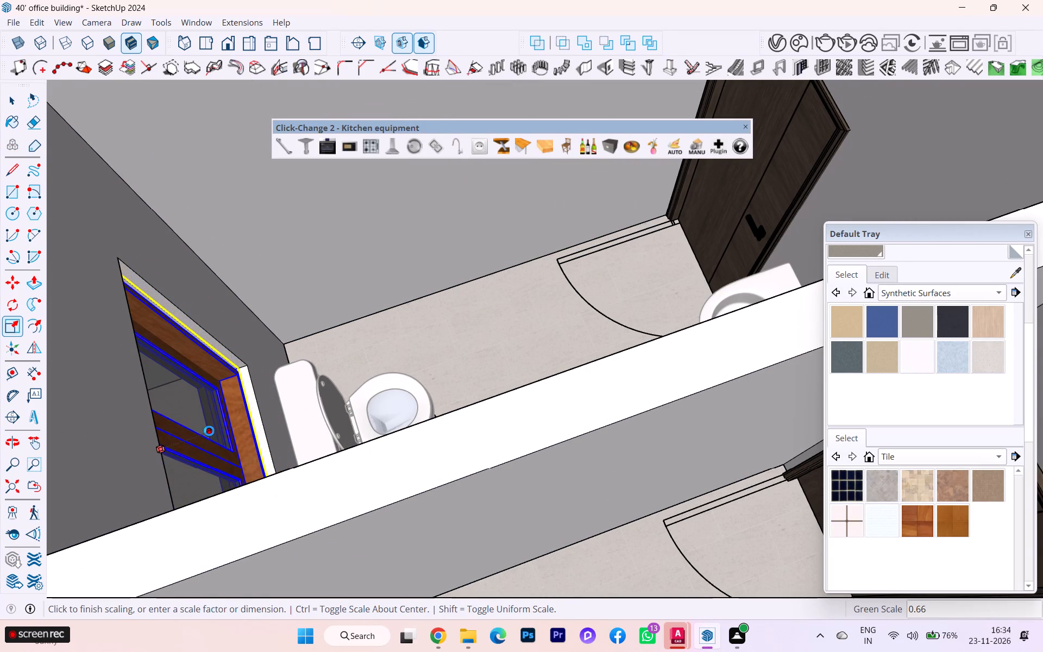
Scale the same window from its outer side along the green axis to about 0.80 and clear the selection.
scroll(362, 314, "down", 5)
scroll(465, 270, "down", 1)
scroll(465, 270, "up", 3)
scroll(465, 270, "down", 2)
middle_click_drag(465, 270, 817, 74)
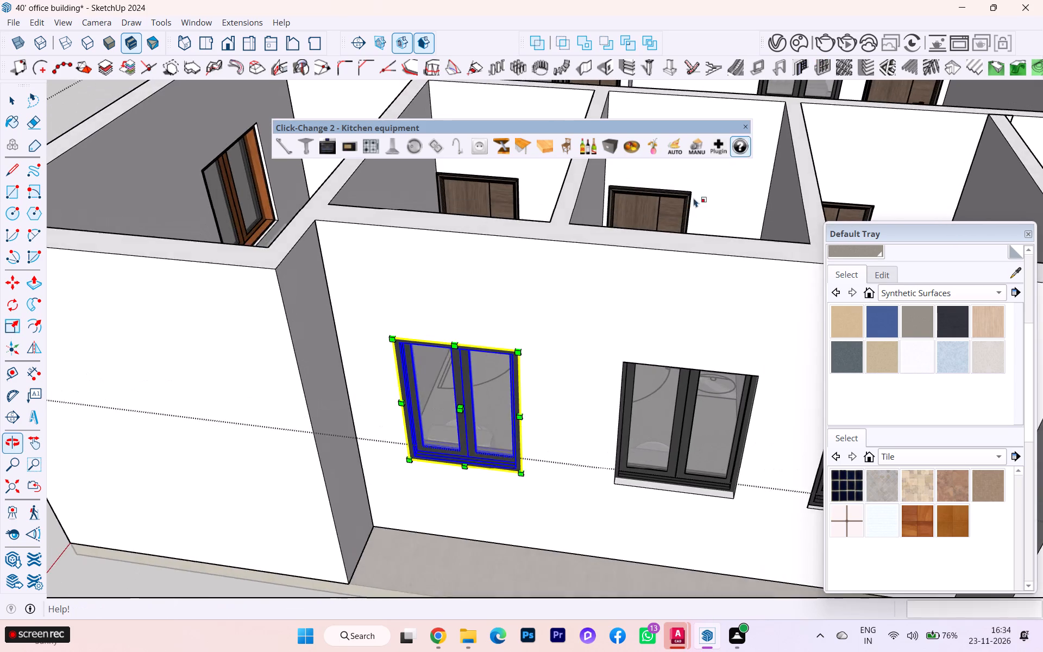
scroll(537, 346, "up", 6)
left_click(429, 429)
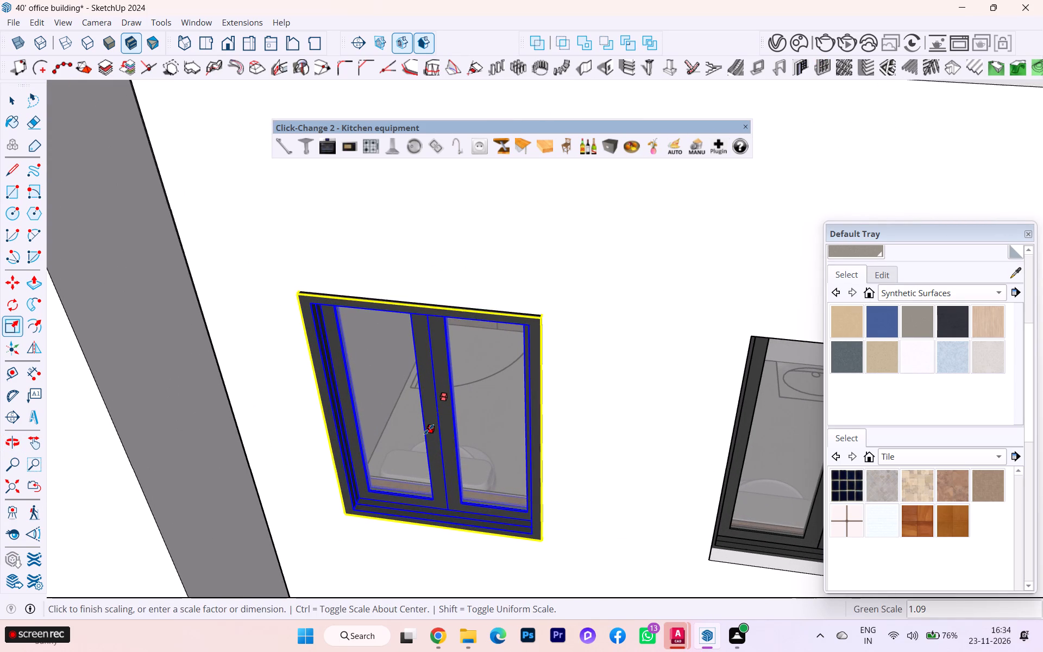
left_click(432, 420)
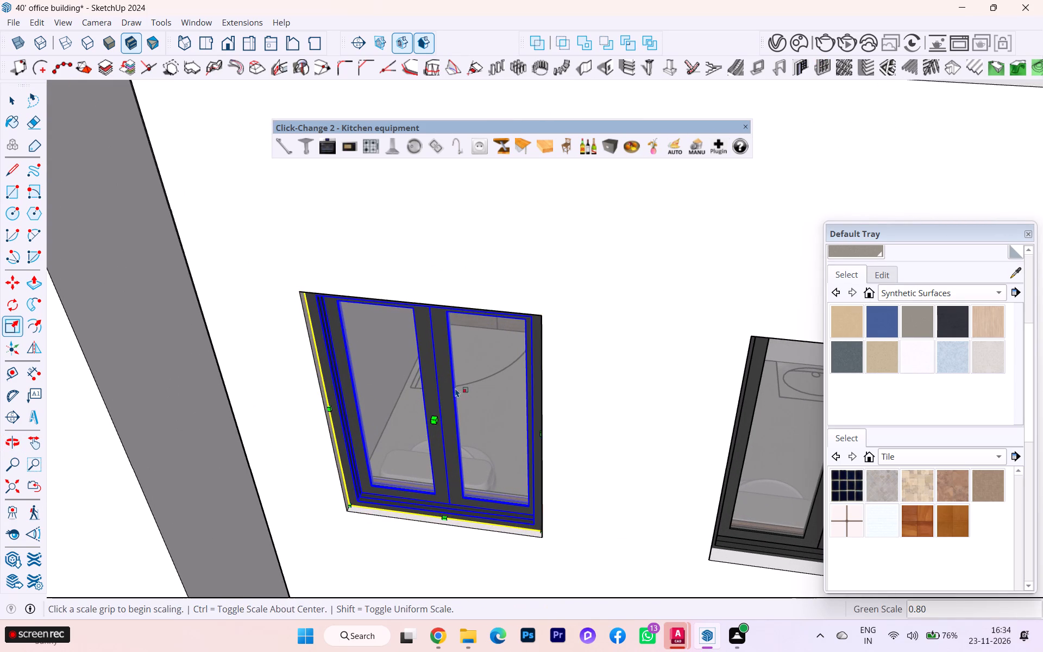
scroll(451, 375, "down", 2)
scroll(451, 375, "up", 2)
scroll(451, 375, "down", 5)
scroll(451, 375, "up", 1)
scroll(451, 375, "down", 2)
scroll(448, 371, "up", 1)
scroll(448, 371, "down", 8)
scroll(438, 361, "up", 1)
left_click(7, 105)
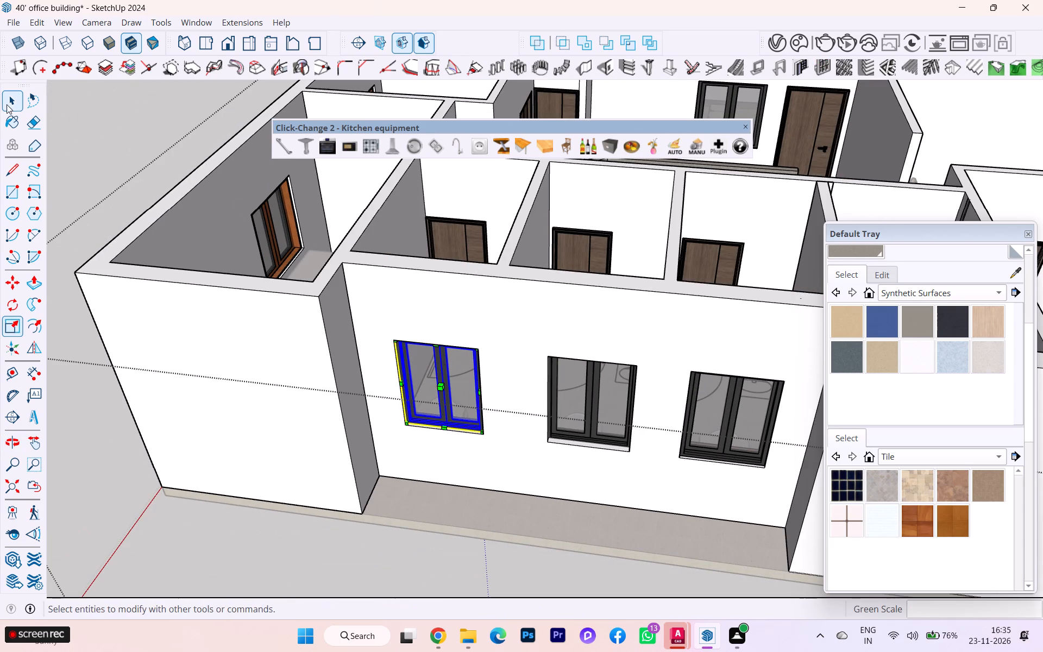
left_click(91, 120)
Review the overall office layout, including the toilets, cabins, lounge and central workstations.
scroll(137, 161, "down", 2)
scroll(139, 164, "up", 1)
scroll(139, 166, "down", 1)
middle_click_drag(262, 200, 65, 246)
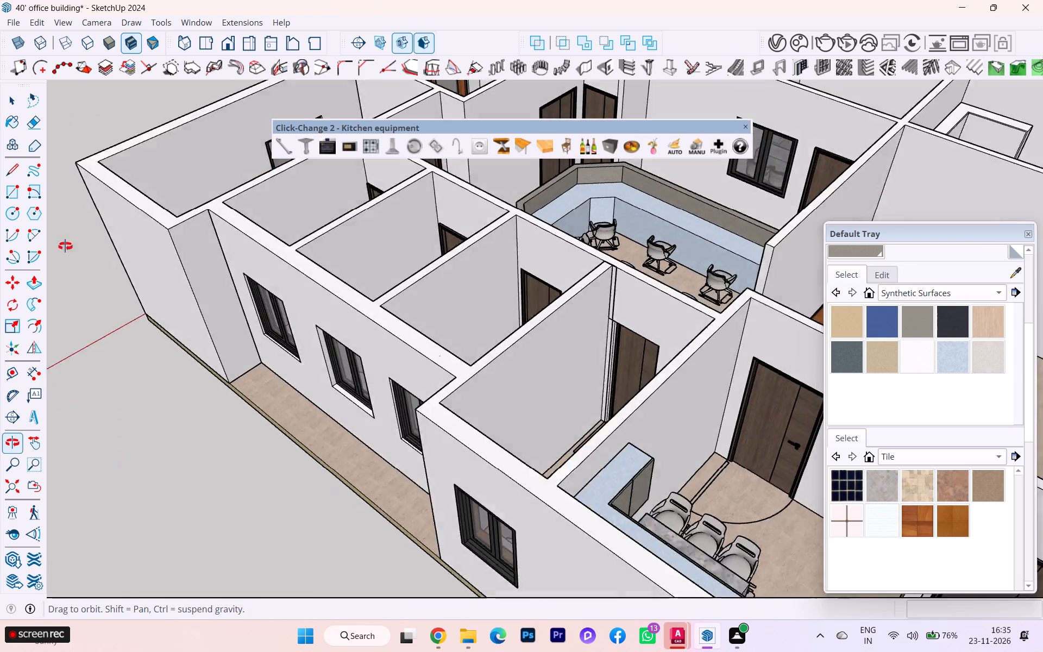
middle_click_drag(65, 246, 0, 258)
scroll(244, 253, "down", 5)
middle_click_drag(460, 250, 127, 314)
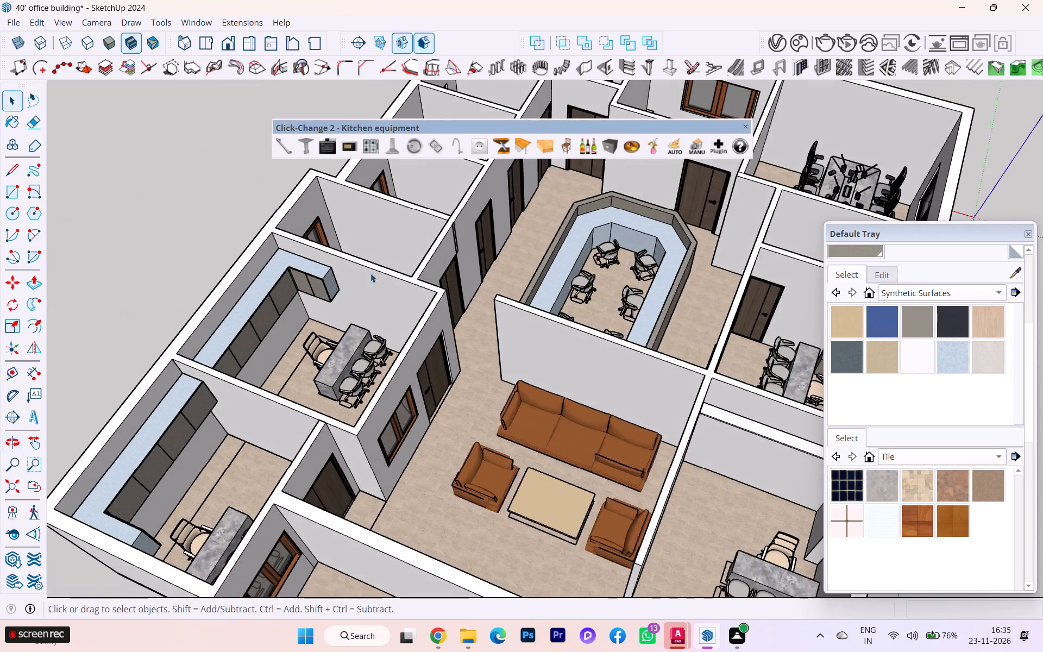
scroll(428, 272, "down", 2)
scroll(429, 272, "up", 1)
scroll(429, 272, "down", 6)
scroll(632, 282, "up", 10)
scroll(608, 298, "down", 1)
scroll(608, 298, "up", 3)
scroll(570, 296, "down", 1)
scroll(563, 296, "up", 4)
scroll(563, 296, "down", 1)
scroll(563, 296, "up", 1)
scroll(544, 290, "down", 1)
middle_click_drag(543, 281, 673, 276)
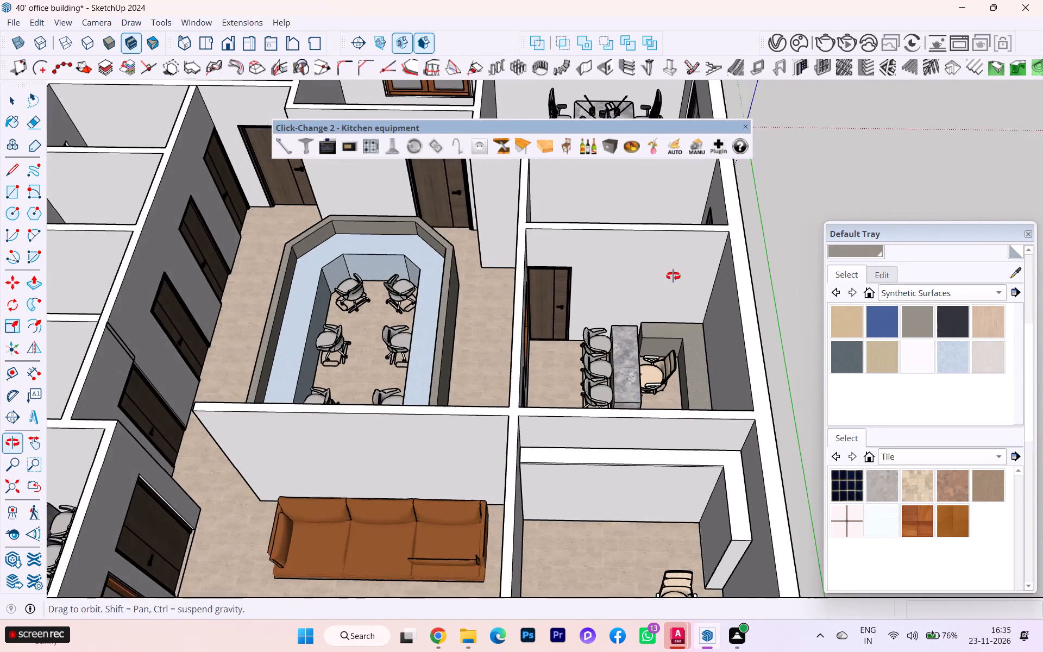
middle_click_drag(673, 276, 673, 277)
scroll(633, 292, "down", 2)
scroll(550, 309, "down", 5)
scroll(329, 321, "up", 3)
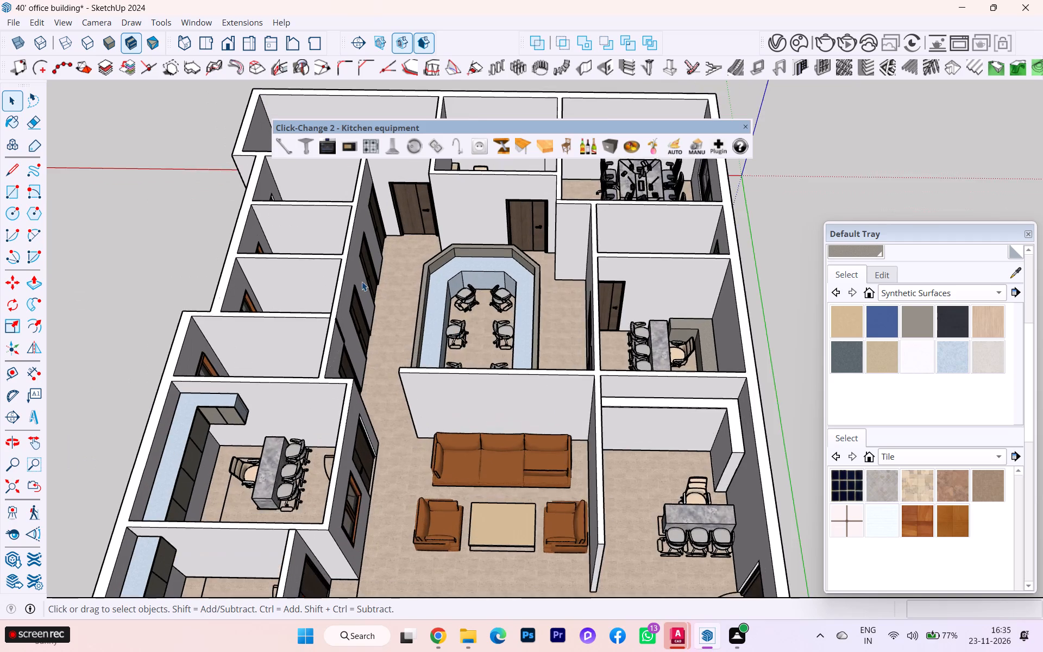
scroll(362, 281, "up", 3)
scroll(391, 275, "down", 3)
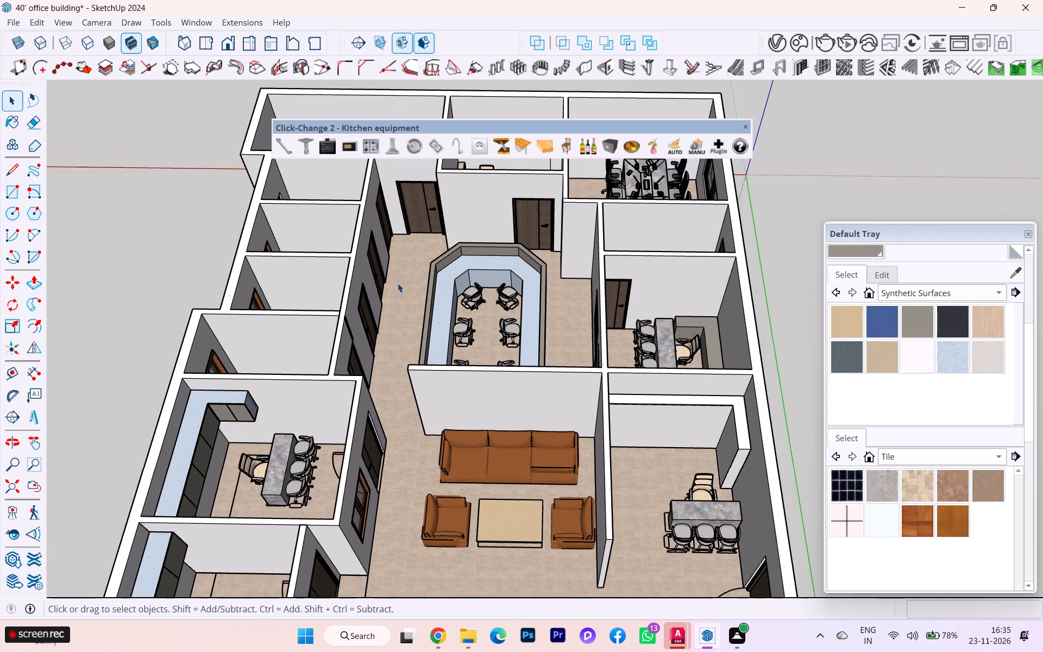
scroll(375, 310, "down", 4)
middle_click_drag(356, 322, 646, 286)
scroll(336, 337, "up", 2)
scroll(336, 337, "down", 1)
middle_click_drag(348, 340, 544, 336)
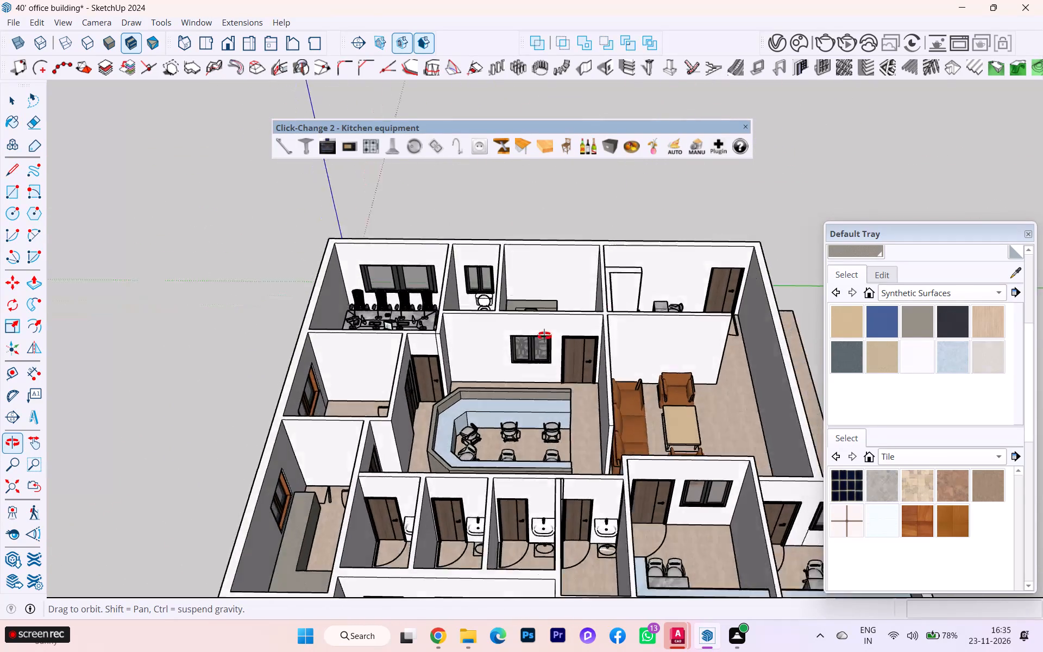
middle_click_drag(544, 336, 266, 348)
scroll(673, 373, "up", 2)
scroll(703, 373, "down", 1)
scroll(705, 373, "up", 3)
Push/pull the long inner face of the L-shaped partition in the cabin beside the lounge by 3/4".
middle_click_drag(675, 365, 514, 301)
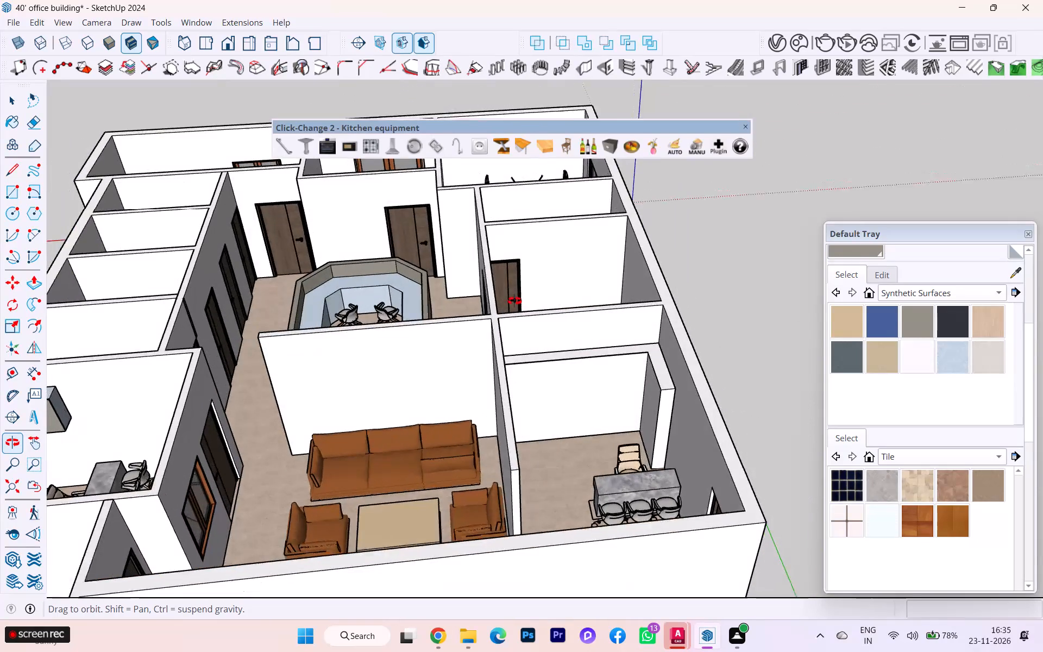
middle_click_drag(514, 301, 513, 301)
scroll(555, 378, "up", 1)
scroll(561, 384, "down", 1)
scroll(564, 388, "up", 4)
scroll(538, 384, "down", 2)
scroll(538, 384, "up", 2)
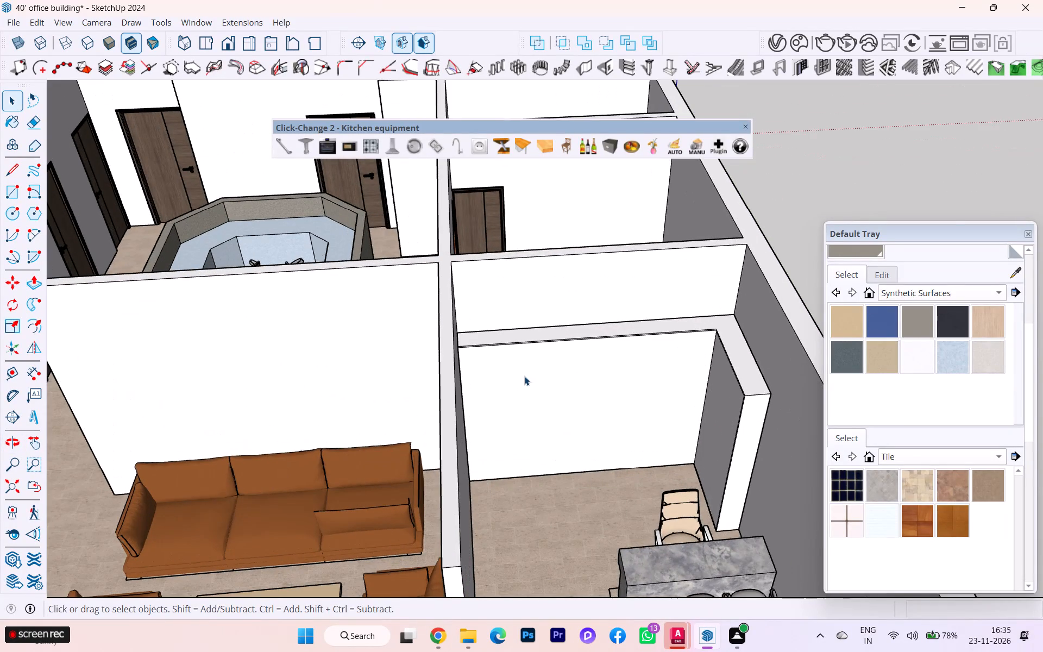
scroll(524, 376, "up", 5)
left_click(497, 358)
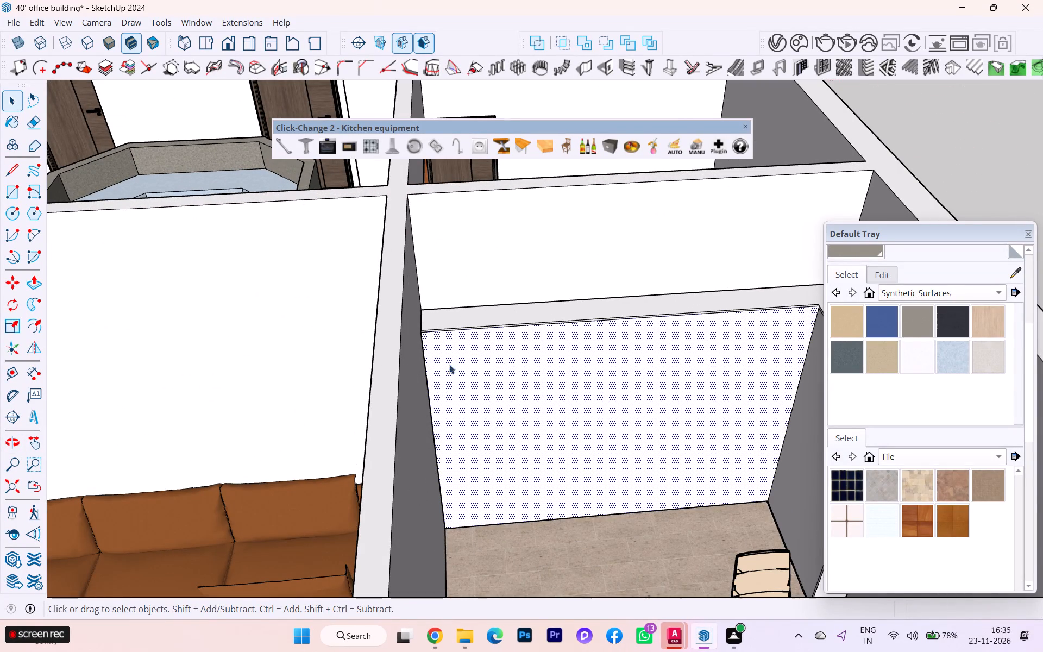
scroll(459, 353, "up", 3)
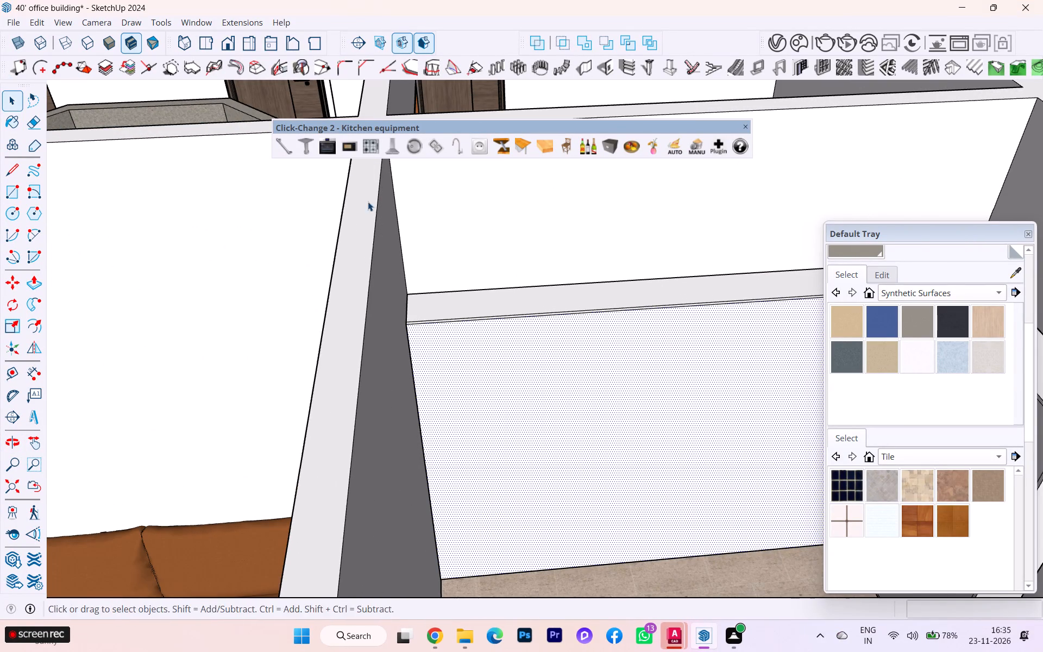
left_click(404, 334)
left_click(414, 340)
double_click(444, 312)
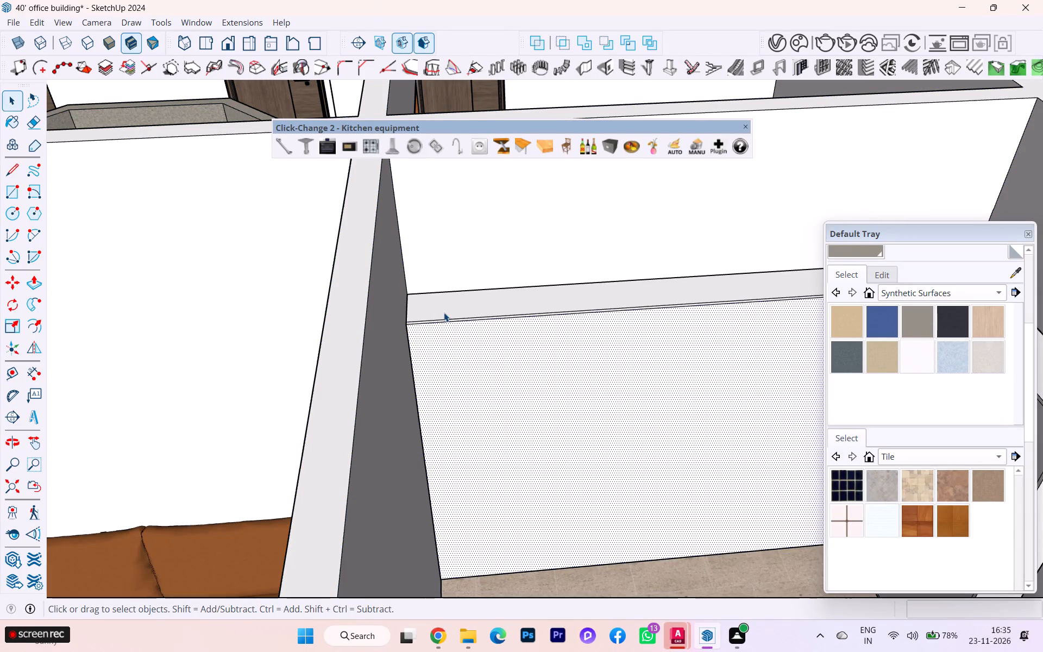
triple_click(439, 336)
double_click(438, 340)
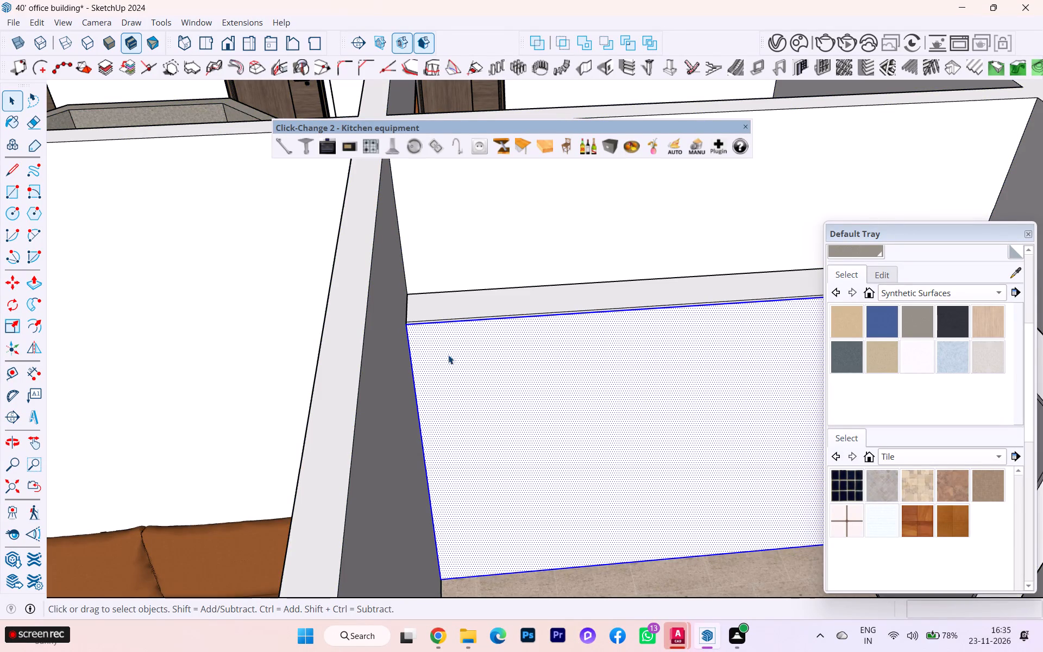
key("p")
left_click(448, 355)
left_click(432, 322)
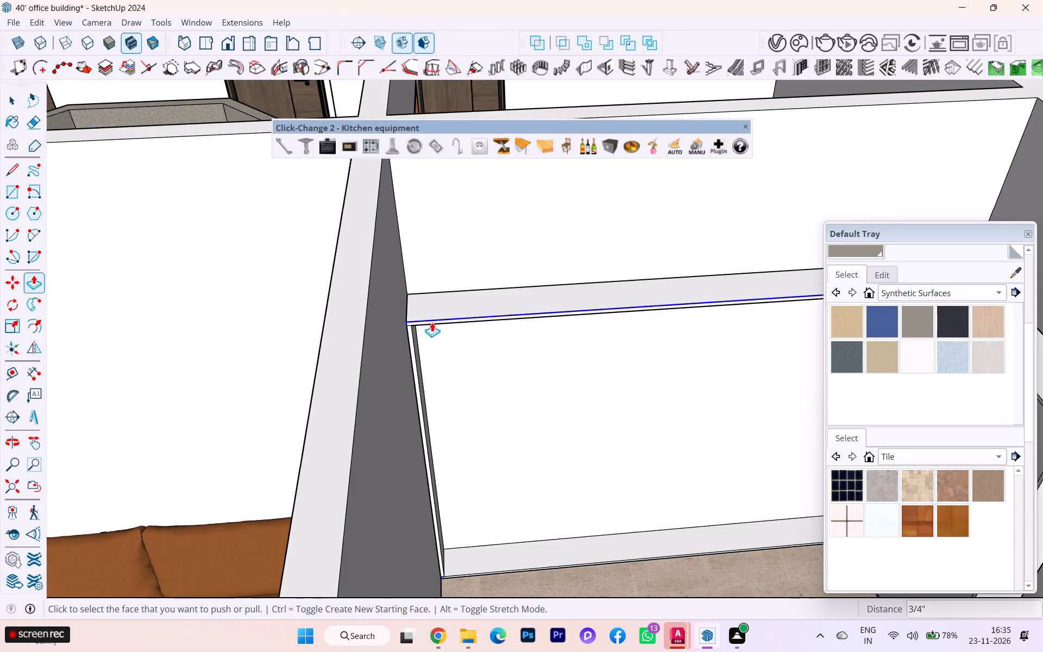
Draw a rectangle about 9' 1 9/16" by 7' across the long side of the L-shaped partition, locked to the green axis.
scroll(437, 341, "up", 9)
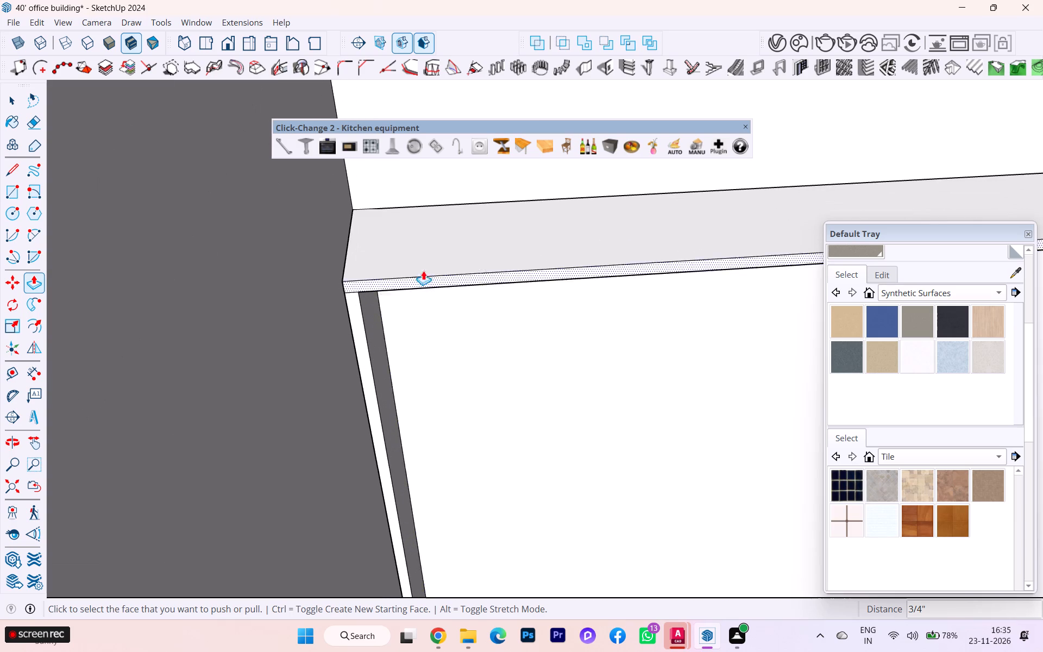
scroll(423, 271, "down", 3)
middle_click_drag(432, 236, 462, 372)
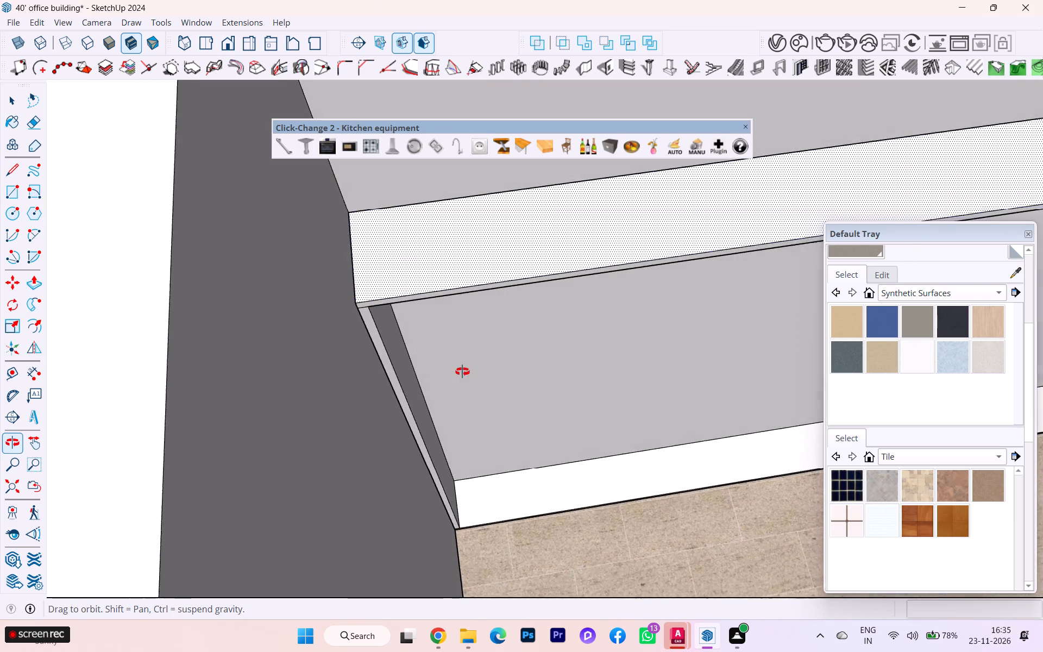
middle_click_drag(462, 372, 467, 366)
scroll(353, 321, "up", 1)
key("r")
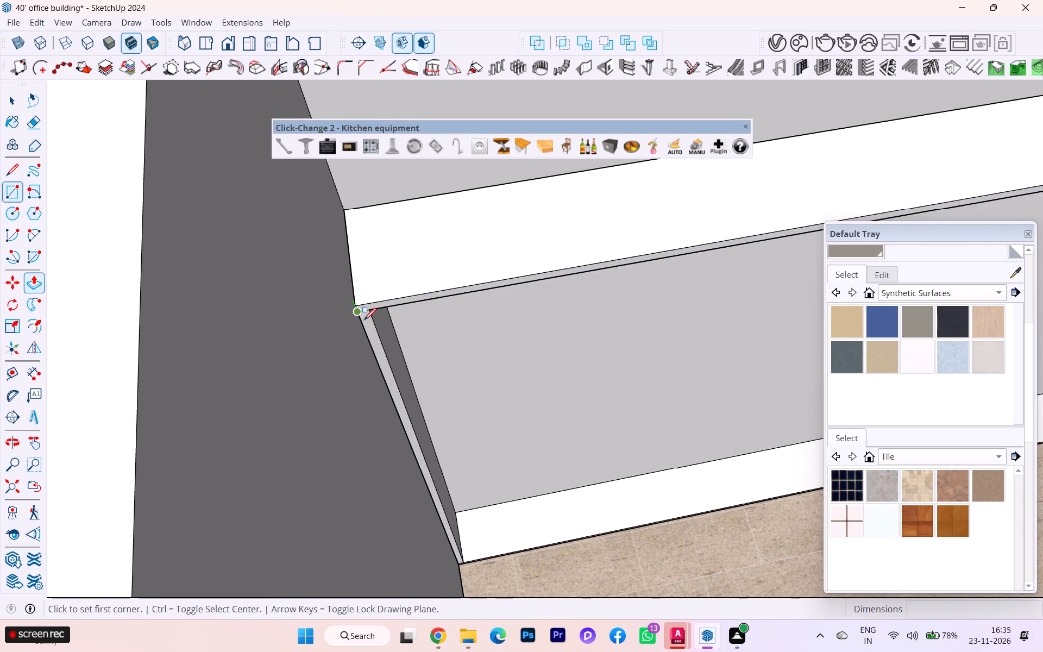
scroll(365, 320, "up", 3)
left_click(349, 303)
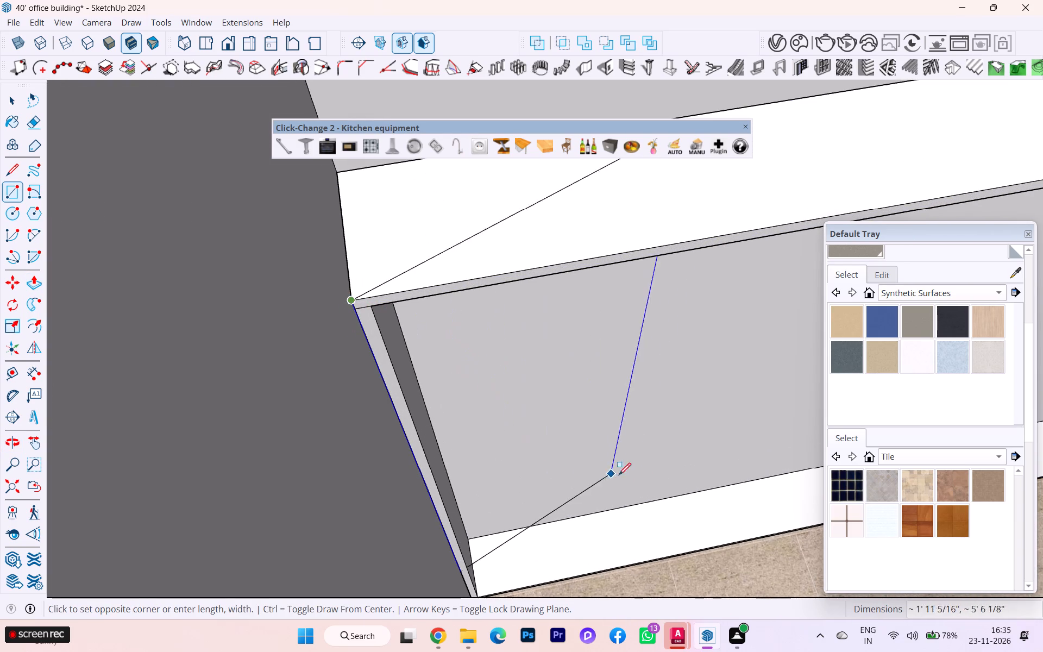
key("Left")
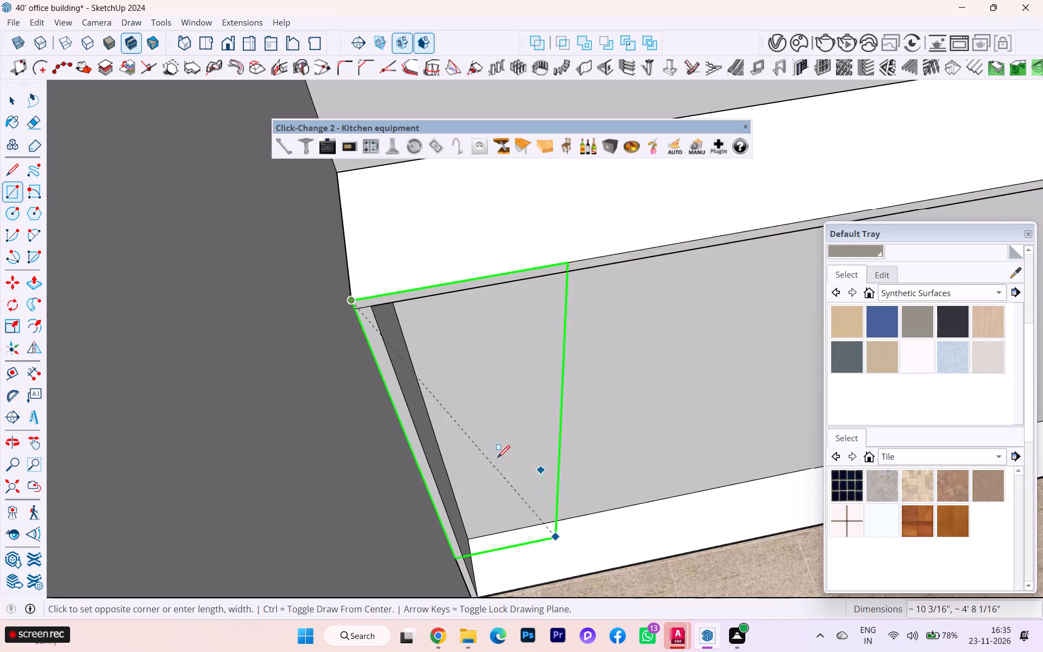
scroll(454, 438, "down", 3)
scroll(444, 431, "up", 1)
scroll(441, 429, "down", 3)
scroll(375, 375, "down", 1)
scroll(375, 375, "up", 1)
scroll(375, 375, "down", 2)
scroll(374, 375, "up", 1)
scroll(374, 375, "down", 6)
scroll(368, 367, "up", 2)
scroll(368, 367, "down", 7)
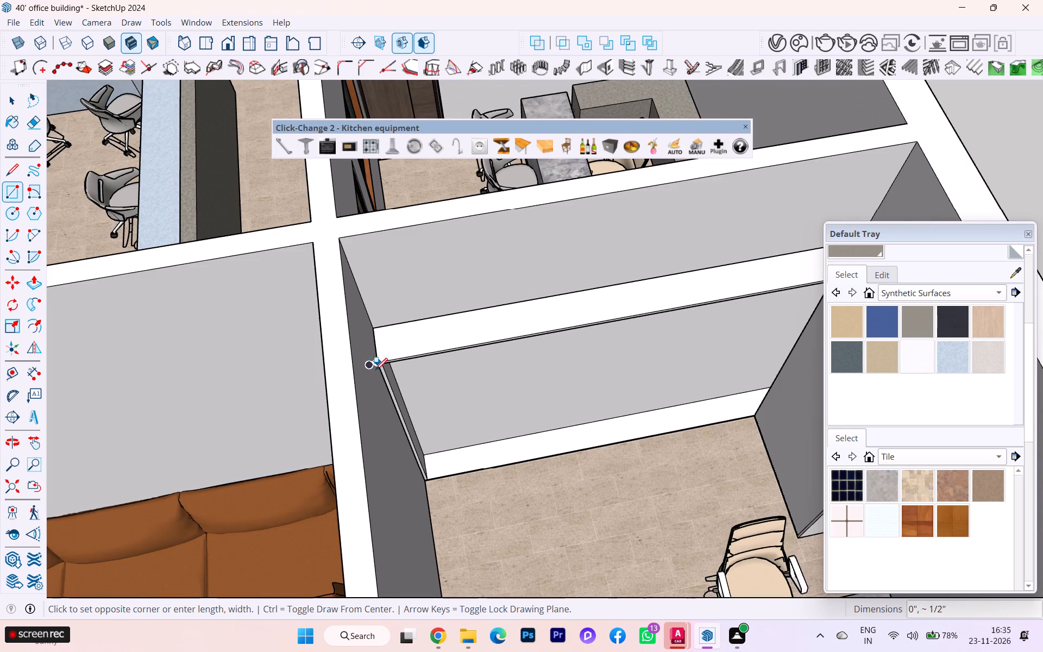
scroll(499, 403, "up", 3)
scroll(450, 394, "down", 4)
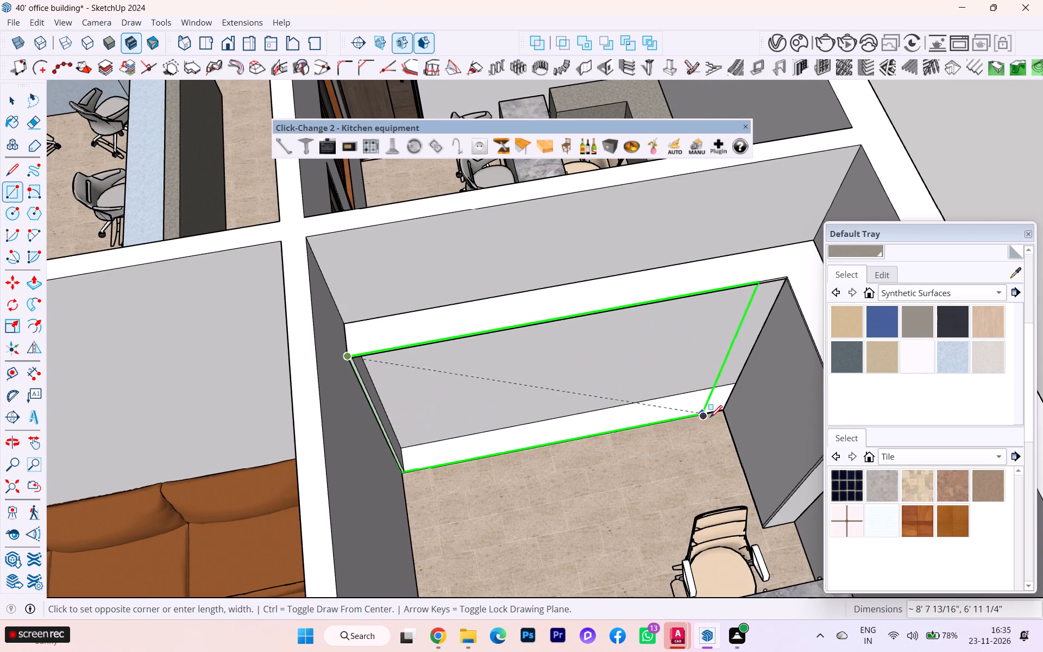
scroll(711, 417, "up", 12)
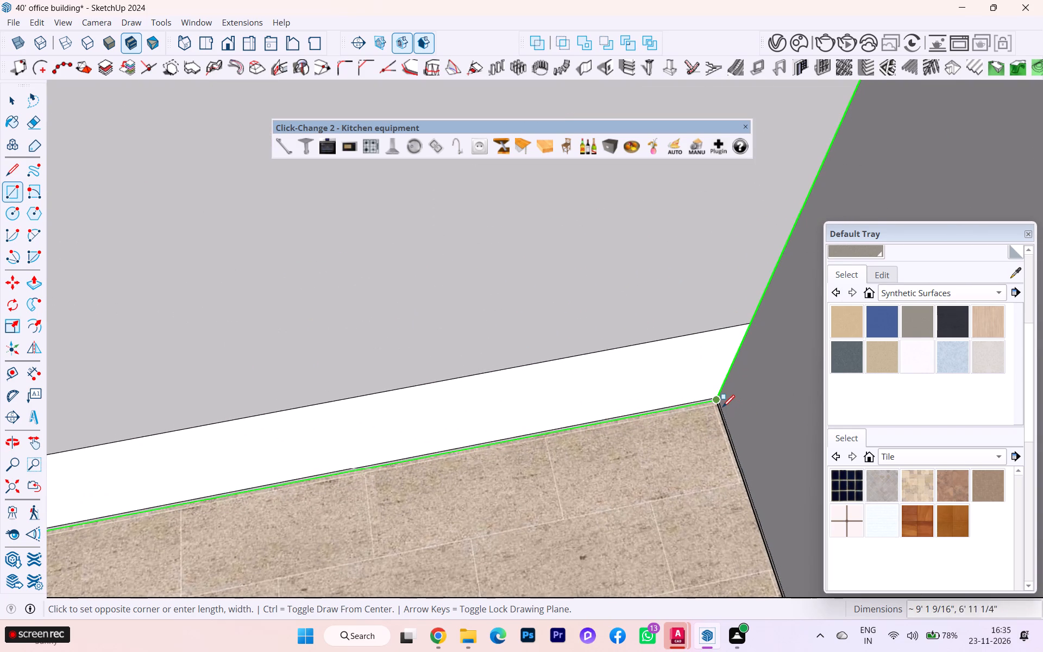
scroll(722, 407, "up", 10)
left_click(713, 399)
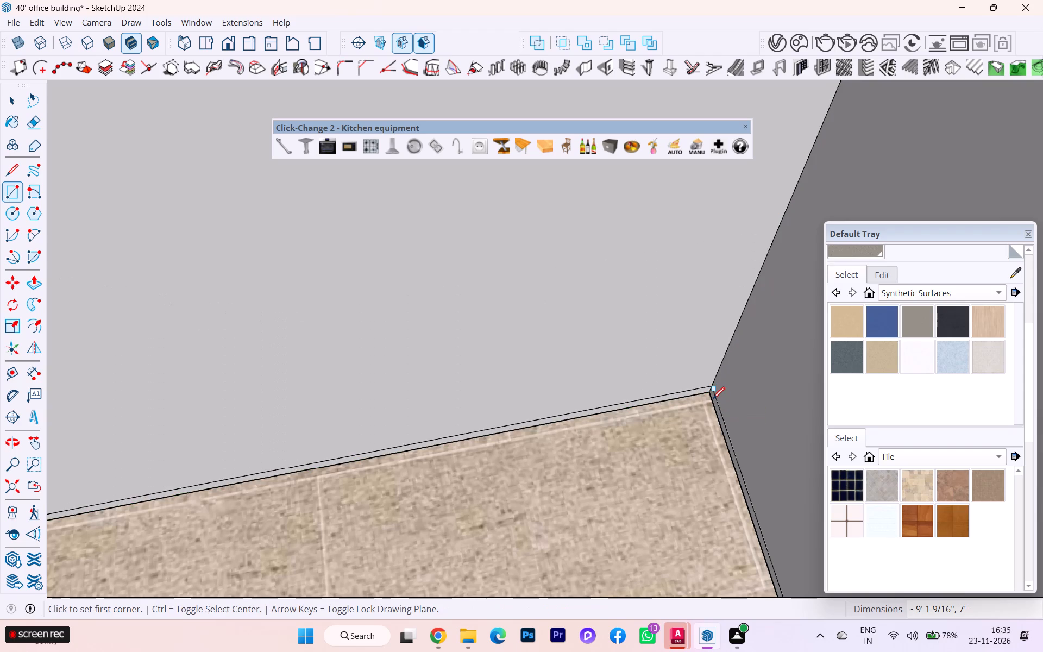
scroll(713, 399, "down", 3)
scroll(713, 399, "up", 2)
scroll(713, 399, "down", 5)
scroll(577, 376, "down", 13)
scroll(590, 369, "up", 2)
scroll(590, 369, "down", 7)
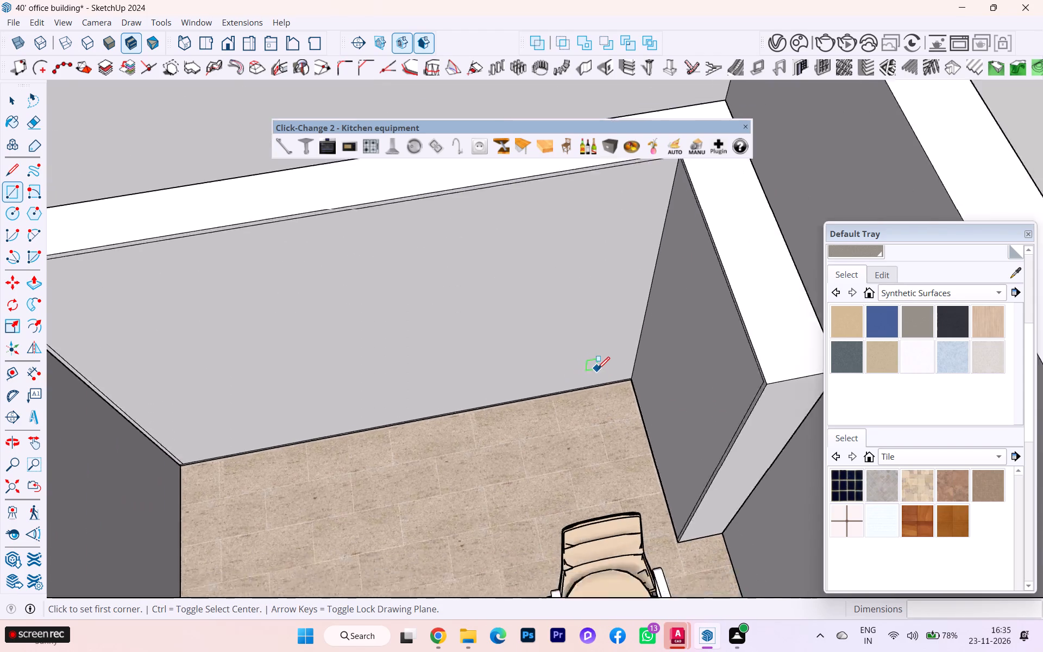
scroll(598, 369, "down", 2)
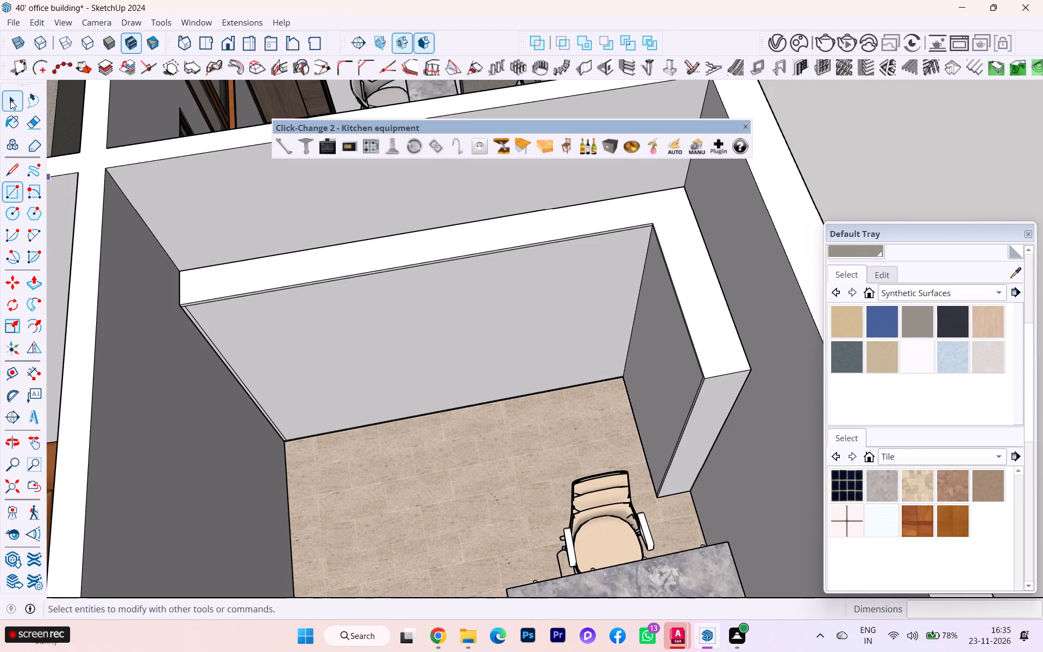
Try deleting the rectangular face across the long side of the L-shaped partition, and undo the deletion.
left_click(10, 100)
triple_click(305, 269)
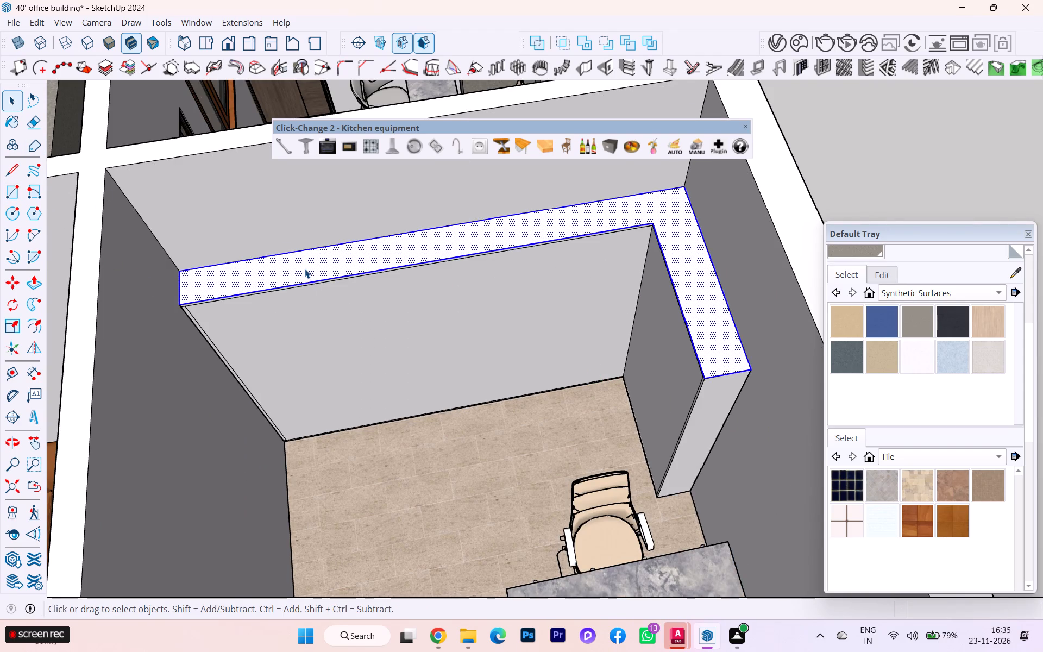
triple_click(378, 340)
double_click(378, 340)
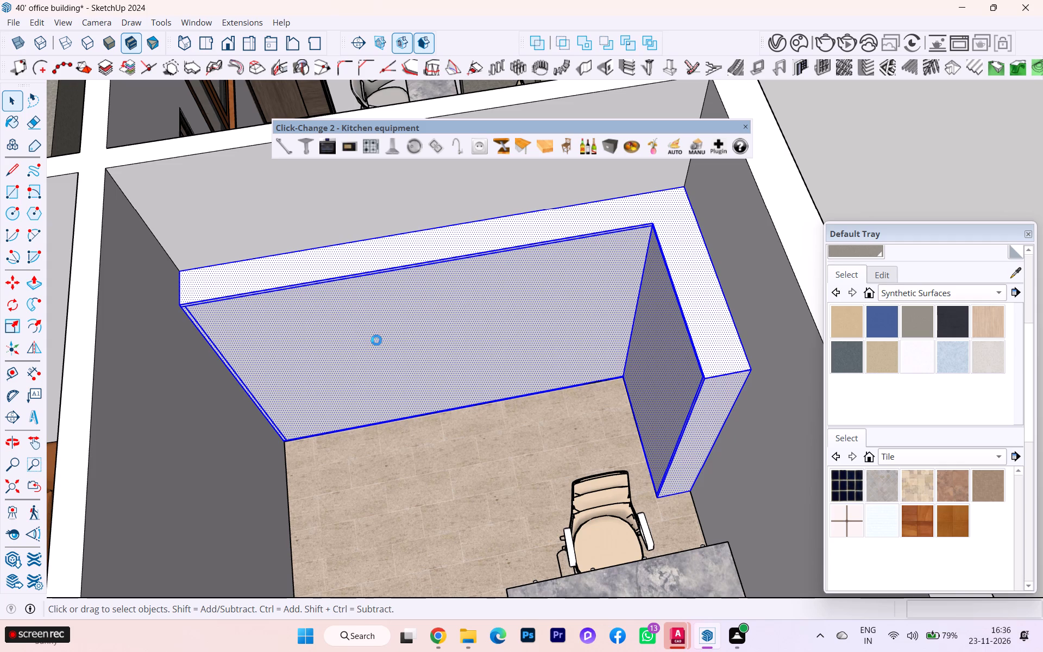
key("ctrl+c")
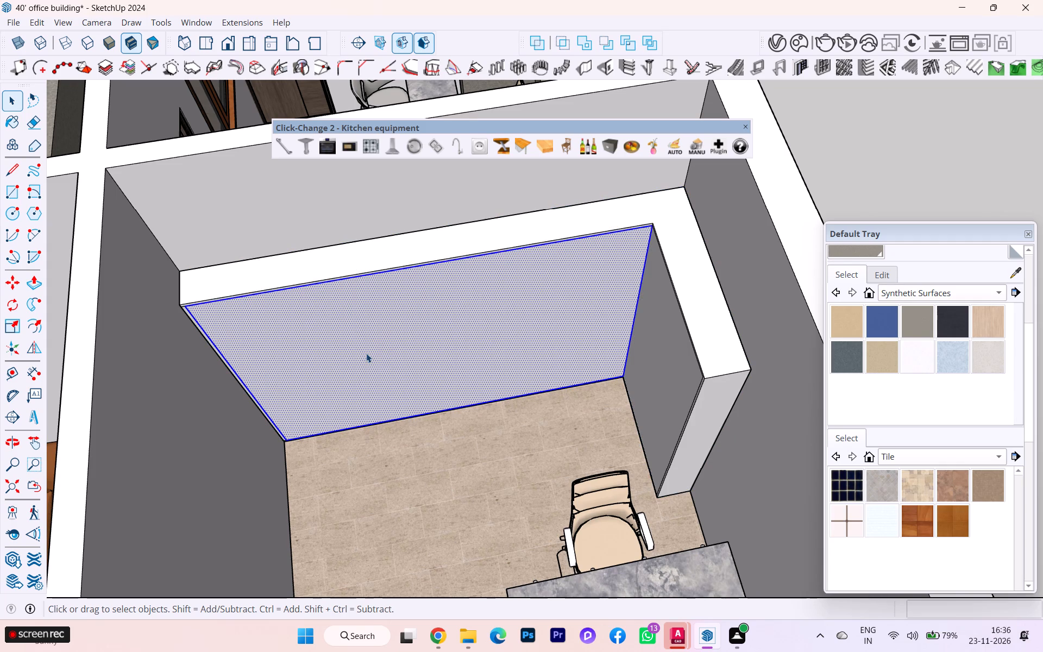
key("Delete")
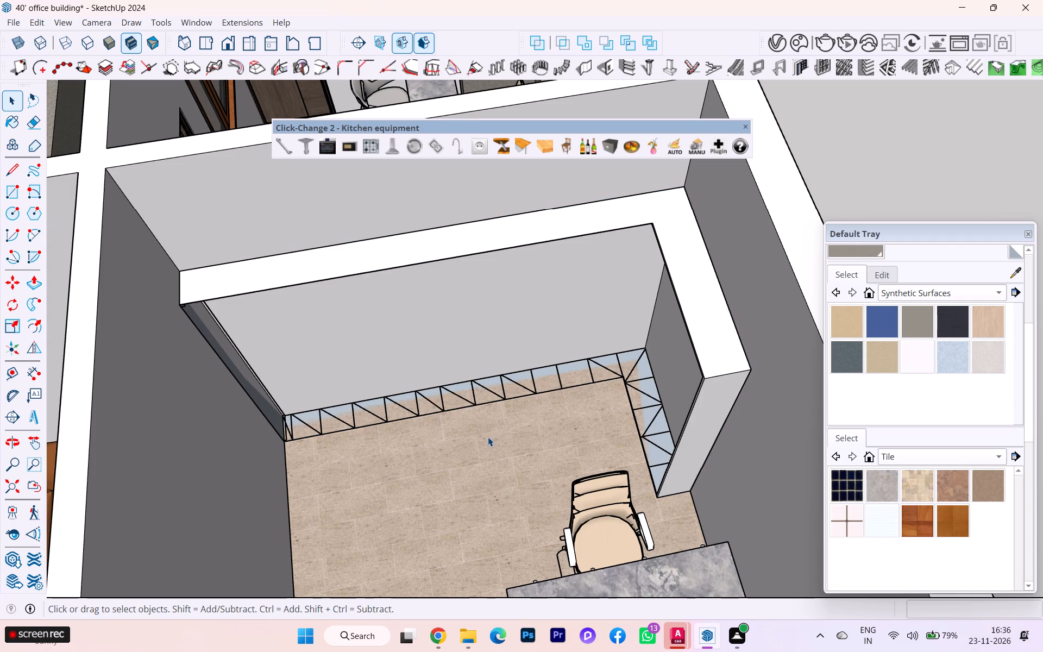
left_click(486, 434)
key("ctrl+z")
Undo the rectangle drawn across the long side of the L-shaped partition.
left_click(337, 393)
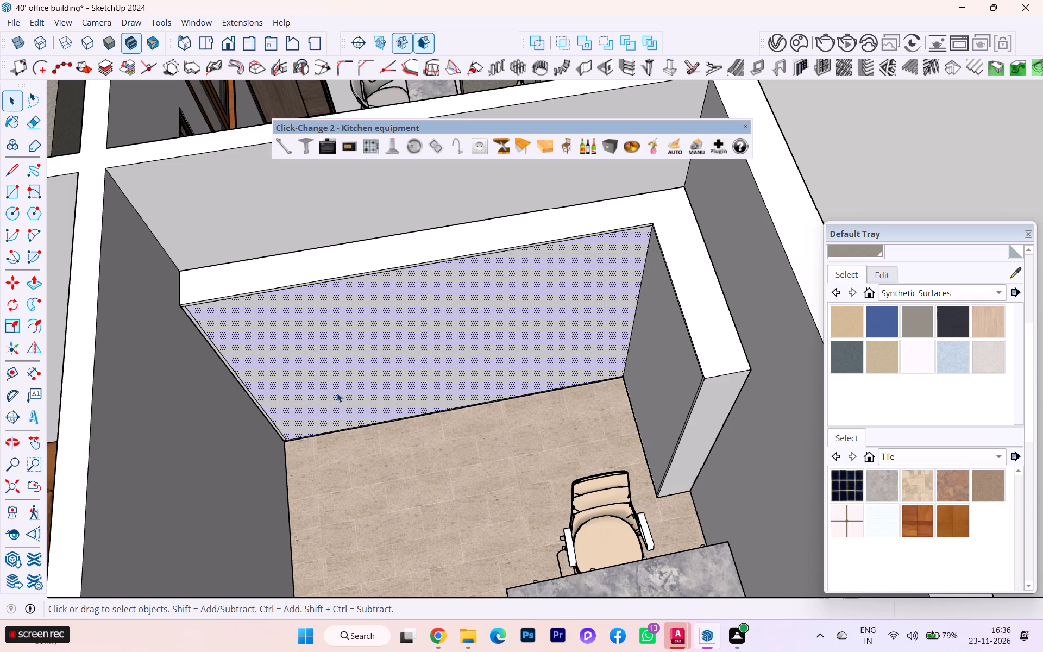
key("ctrl+z")
Select all the connected geometry of the L-shaped partition, make it a group and clear the selection.
scroll(255, 371, "up", 2)
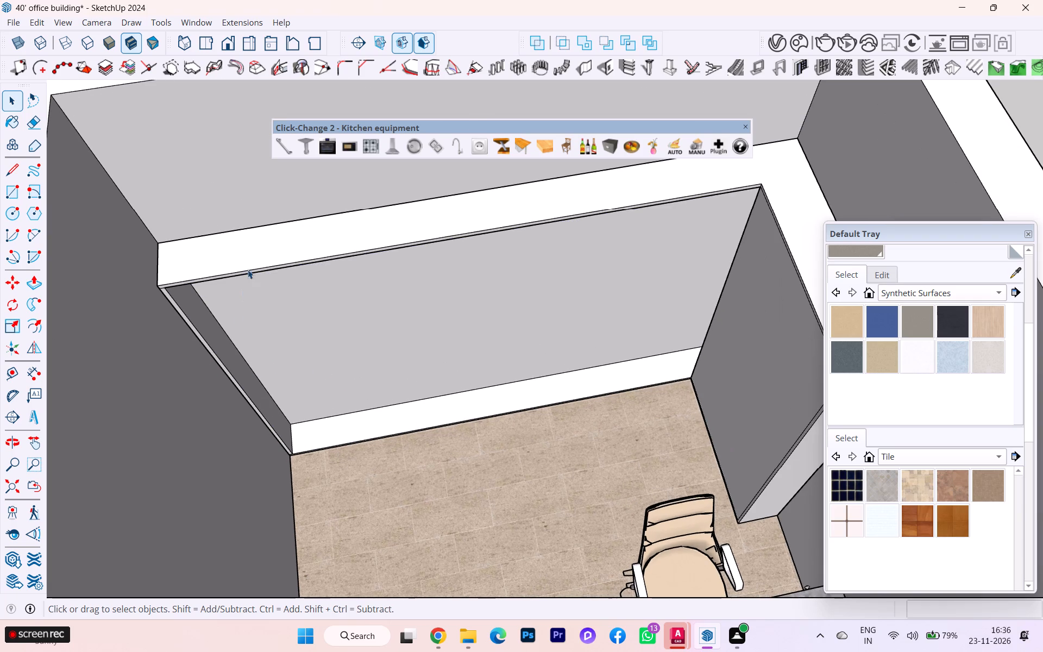
triple_click(249, 267)
right_click(249, 267)
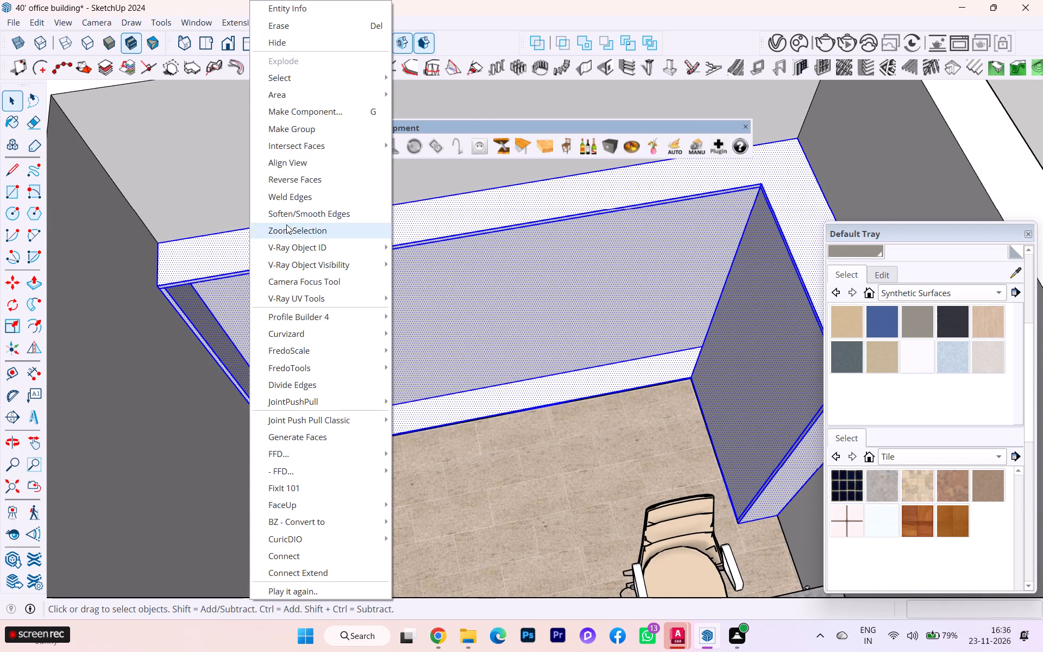
left_click(318, 133)
left_click(437, 454)
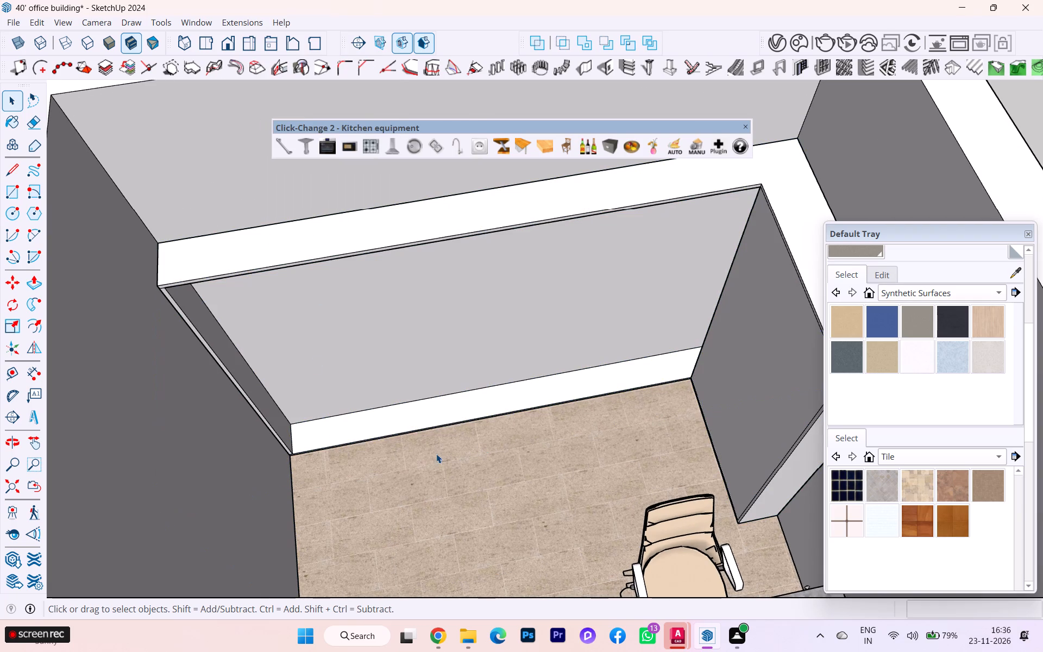
Draw a rectangle about 9' 1 9/16" by 7' over the inner side of the grouped partition's long leg.
key("r")
scroll(205, 327, "up", 3)
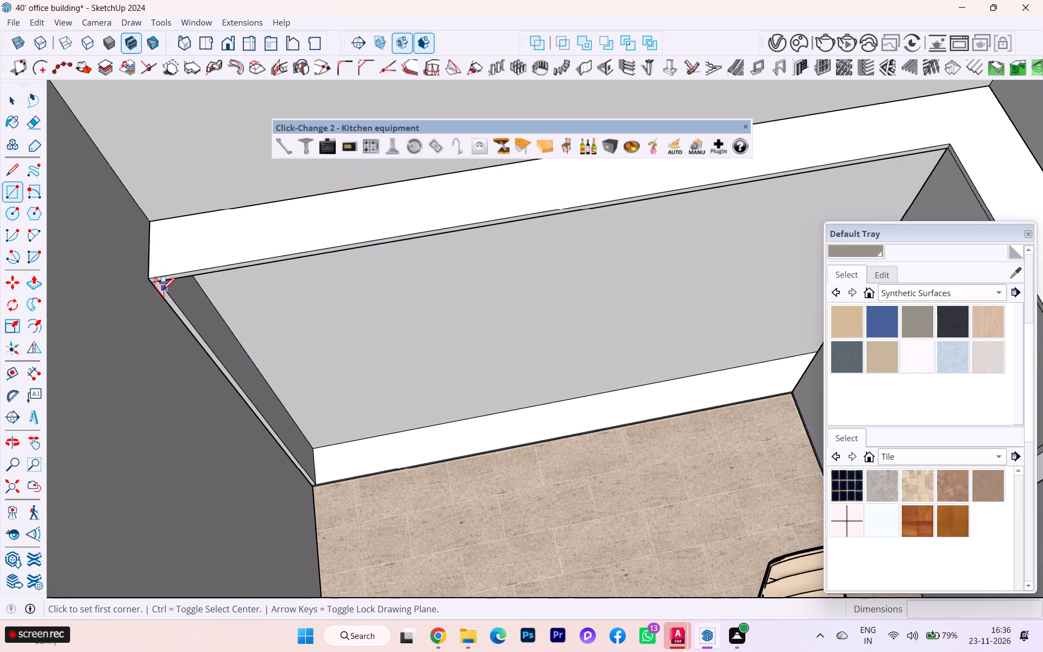
left_click(148, 278)
scroll(413, 384, "down", 7)
scroll(349, 398, "up", 1)
scroll(359, 399, "down", 2)
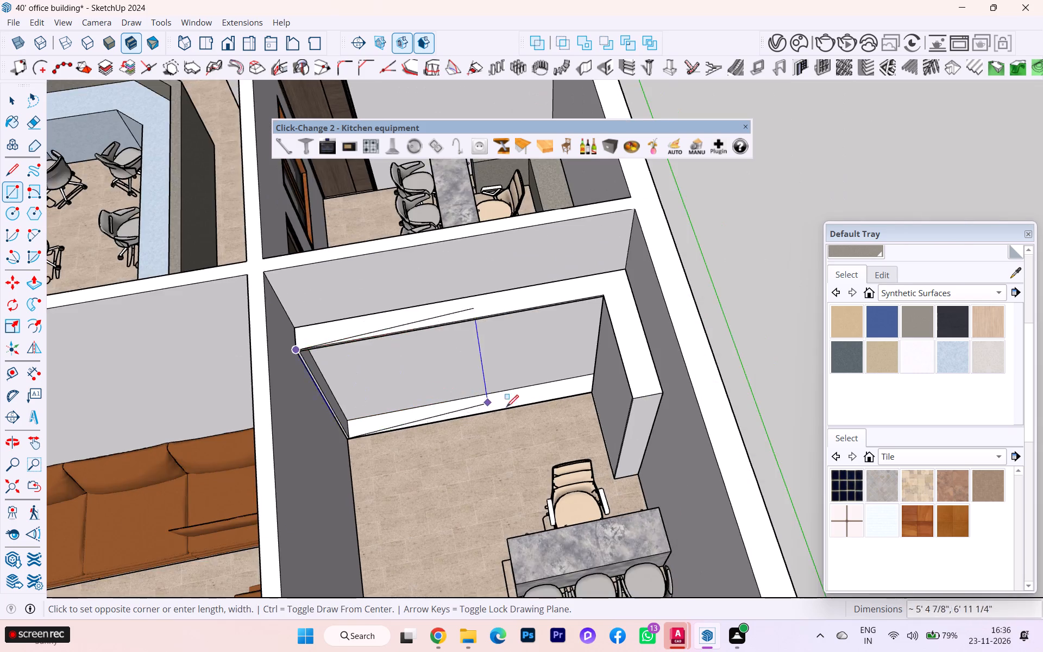
scroll(561, 411, "up", 6)
scroll(586, 399, "down", 1)
scroll(586, 399, "up", 20)
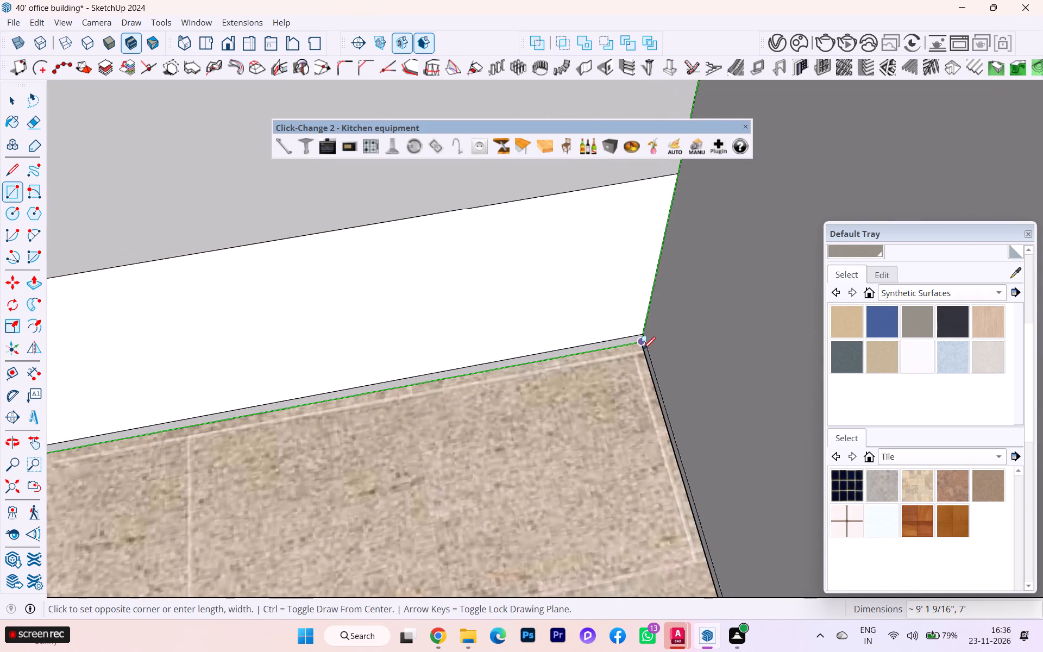
left_click(643, 347)
Select the new rectangle with its edges and make it a separate group.
scroll(619, 355, "down", 8)
scroll(548, 388, "up", 1)
scroll(520, 391, "down", 2)
scroll(441, 397, "up", 2)
scroll(395, 385, "down", 2)
scroll(406, 387, "up", 1)
scroll(409, 388, "down", 4)
scroll(413, 389, "up", 2)
scroll(413, 389, "down", 3)
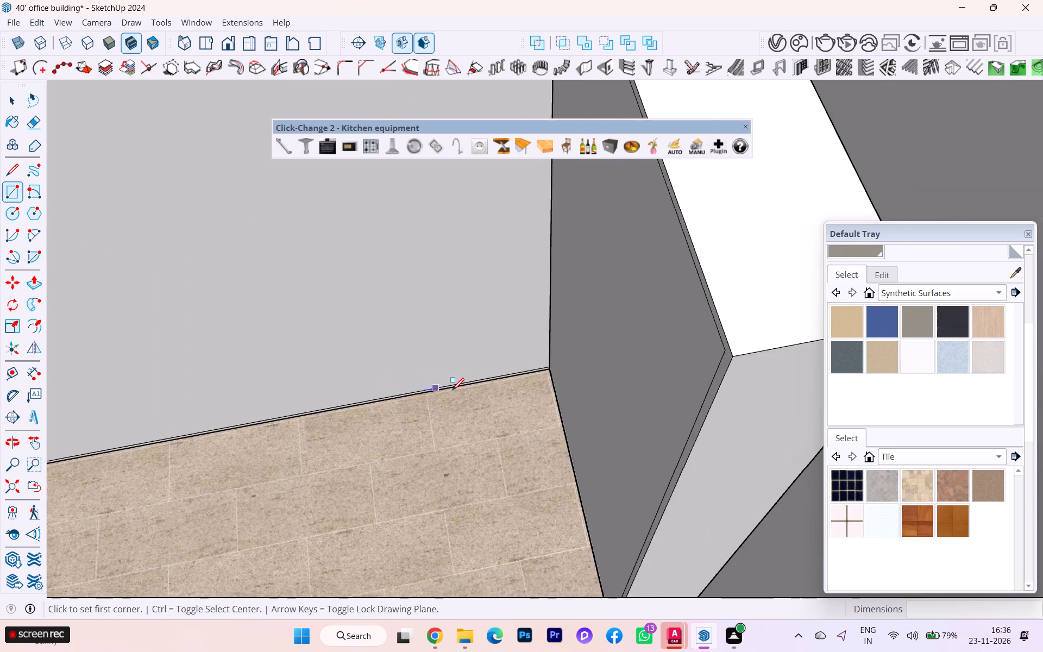
scroll(452, 390, "down", 3)
middle_click_drag(510, 387, 680, 379)
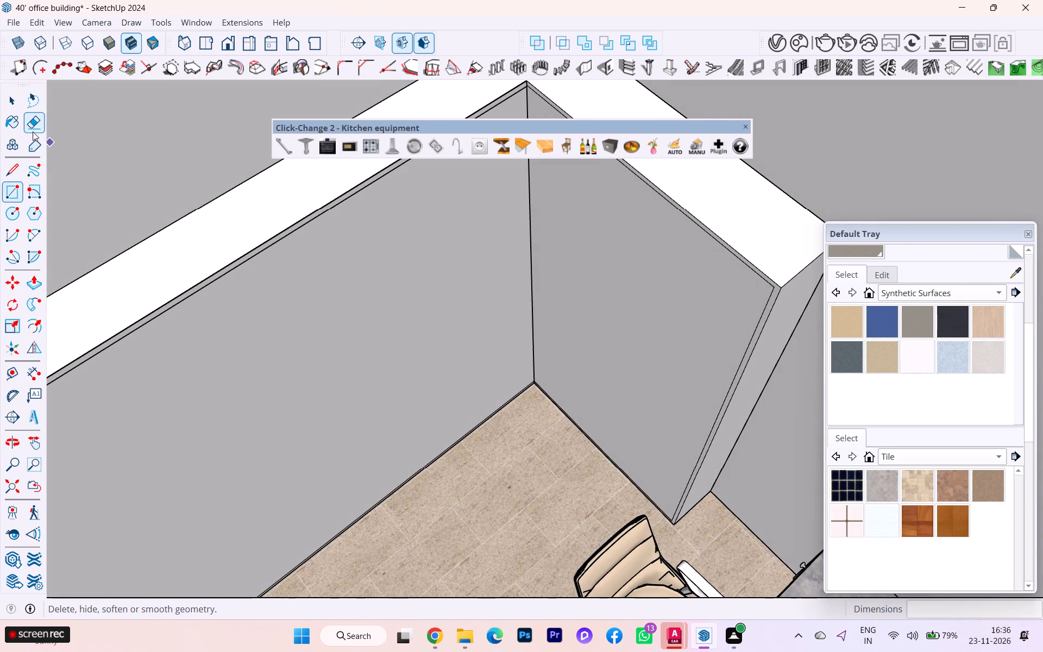
left_click(8, 113)
left_click(11, 97)
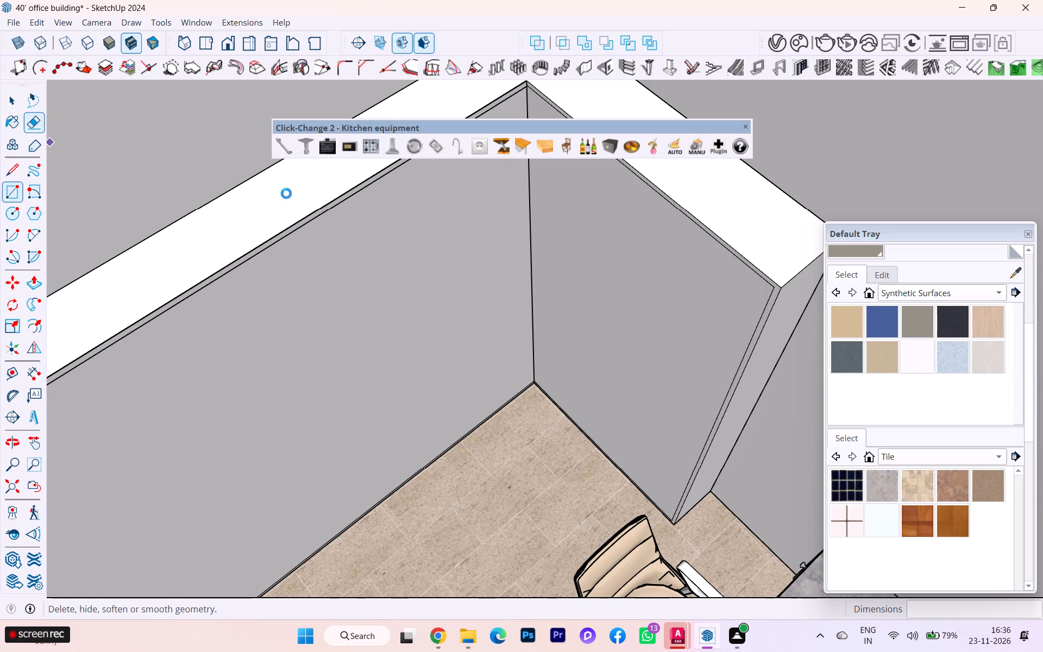
left_click(15, 96)
triple_click(386, 296)
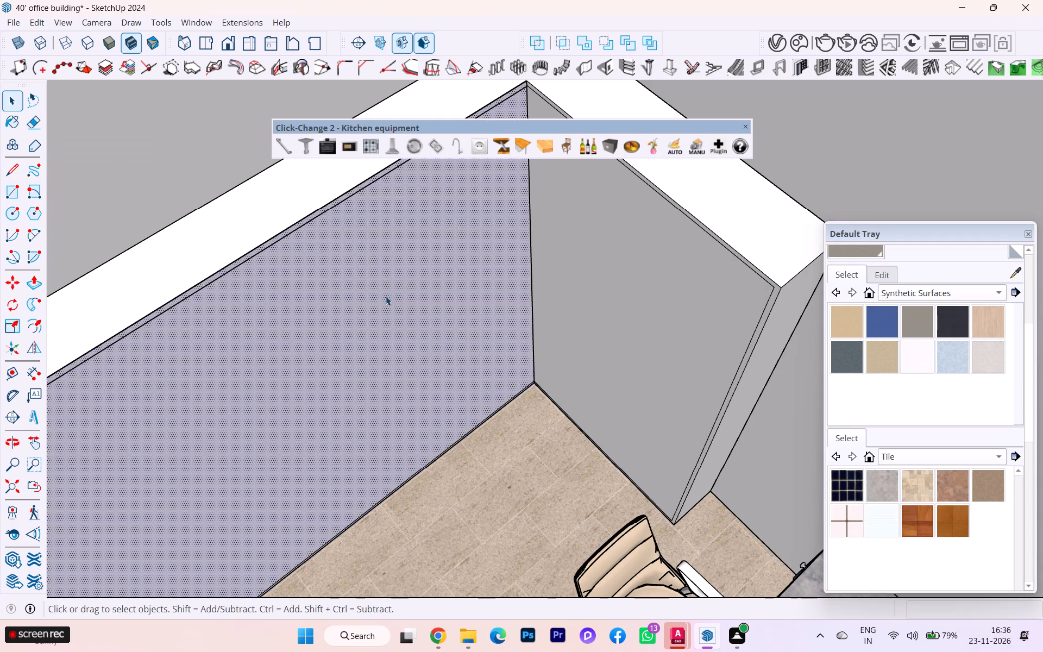
scroll(511, 296, "down", 1)
scroll(513, 296, "up", 2)
scroll(519, 296, "down", 8)
scroll(528, 299, "up", 1)
middle_click_drag(523, 297, 484, 282)
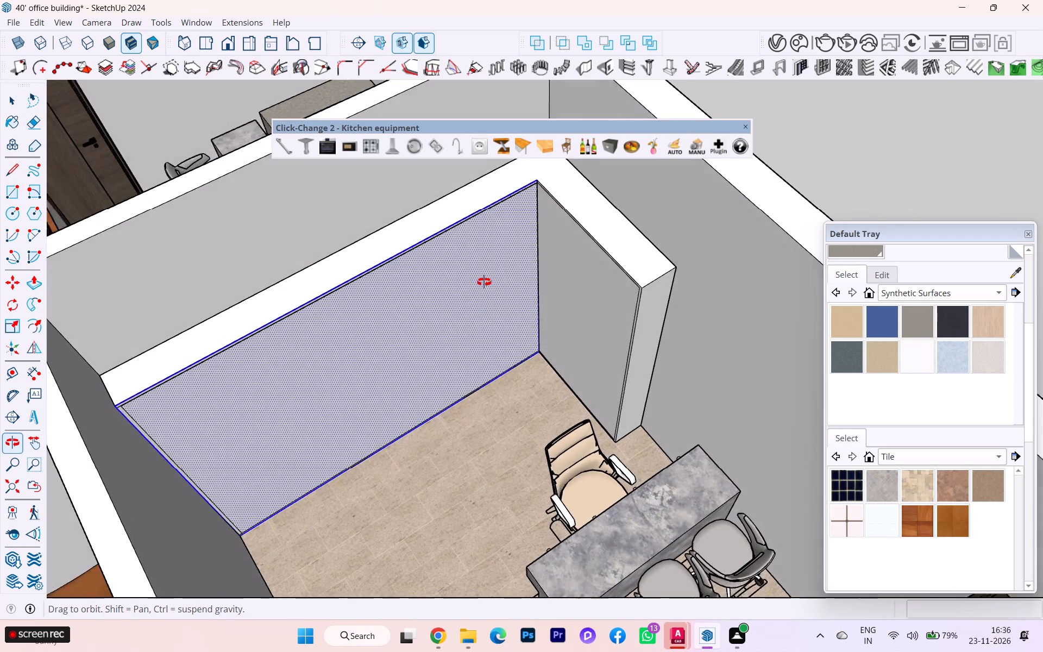
middle_click_drag(484, 282, 472, 280)
right_click(425, 281)
left_click(463, 131)
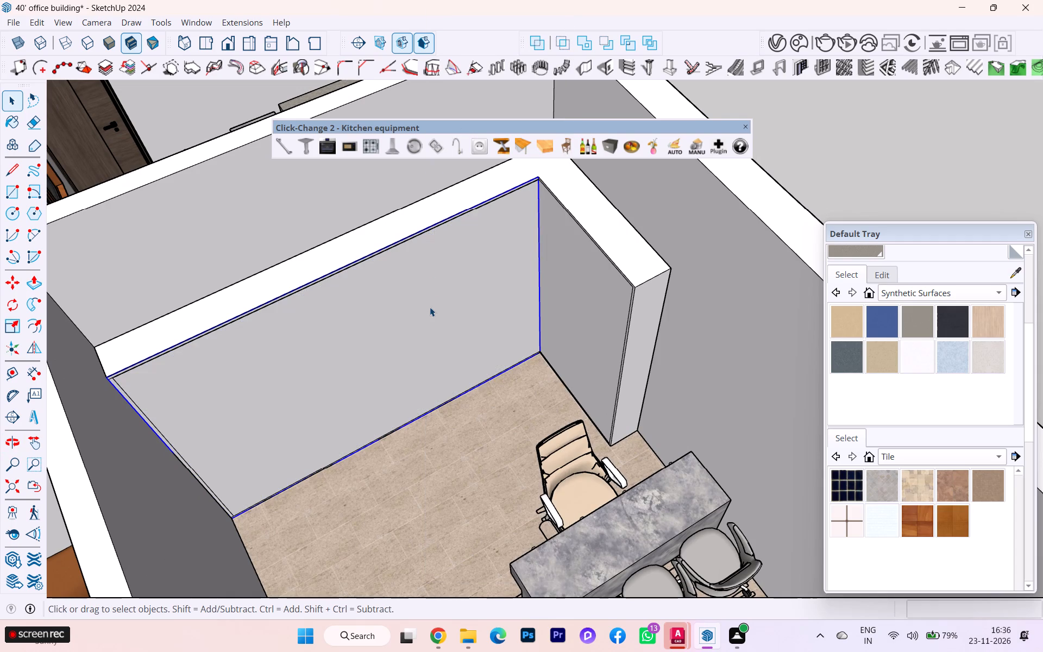
Push/pull the rectangle's face by 0.75" inside its group to form a thin panel, and leave the group.
double_click(430, 307)
left_click(406, 306)
type("op")
left_click(406, 306)
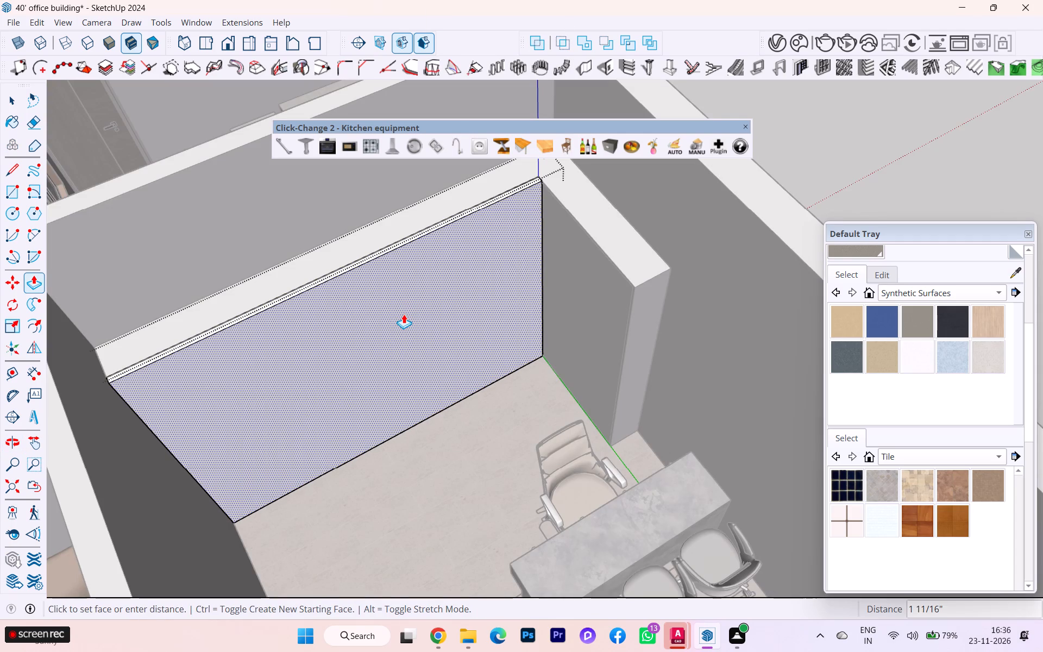
type(".75")
key("Return")
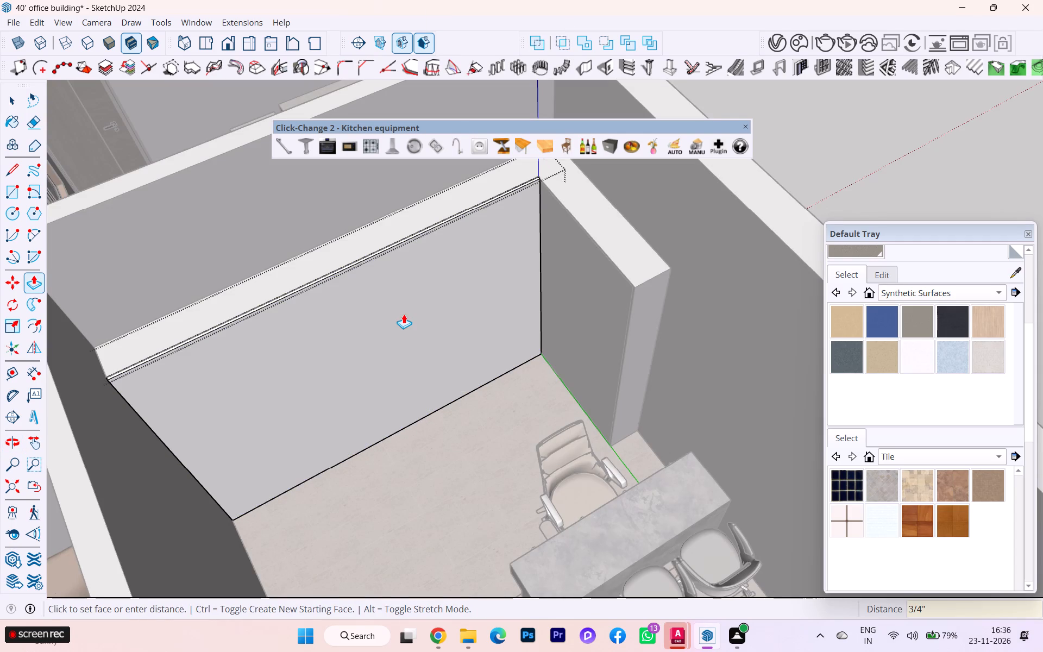
left_click(11, 105)
scroll(329, 230, "down", 3)
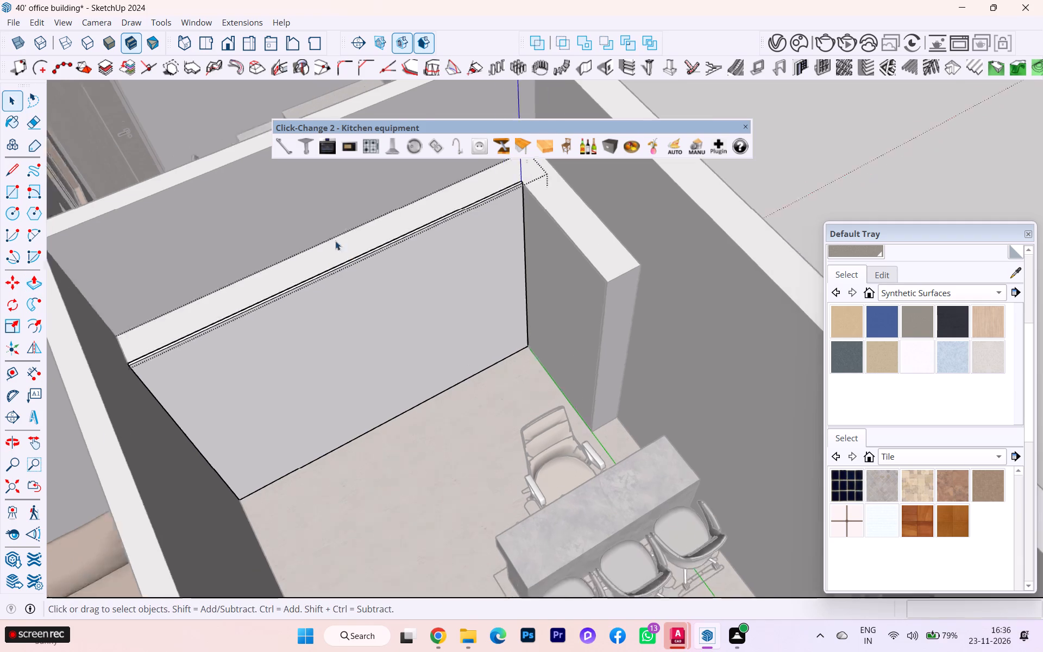
scroll(335, 241, "down", 1)
left_click(734, 212)
Inside the panel group, copy the vertical edge at the partition's inner corner 0.75" along the panel face.
scroll(527, 227, "up", 7)
scroll(488, 230, "down", 2)
scroll(488, 230, "up", 1)
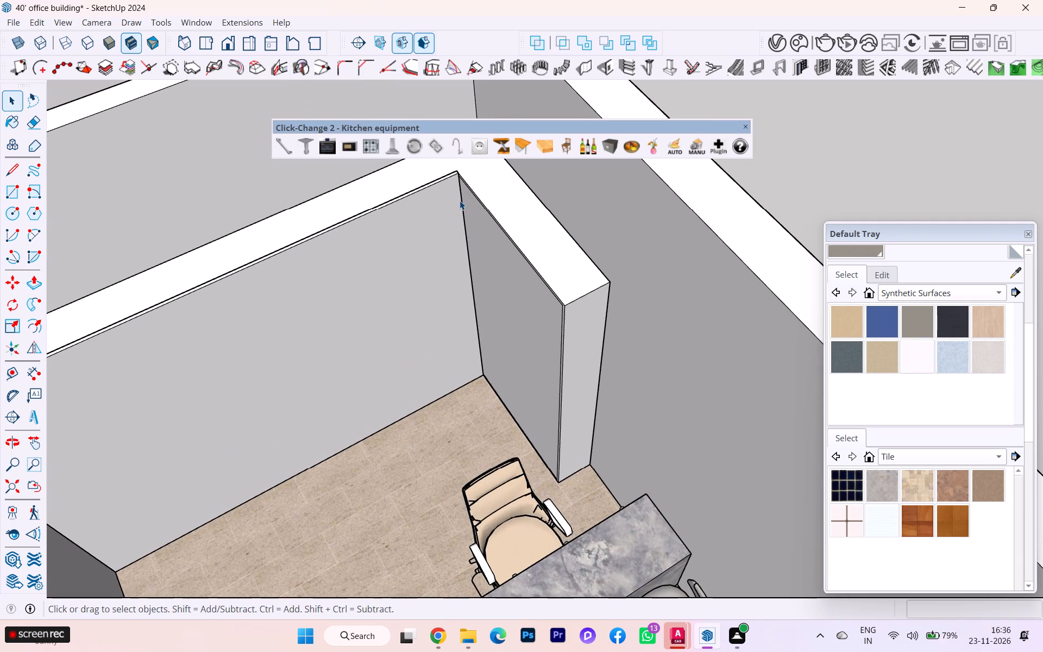
double_click(460, 200)
scroll(460, 200, "up", 1)
scroll(460, 200, "down", 1)
scroll(460, 200, "up", 4)
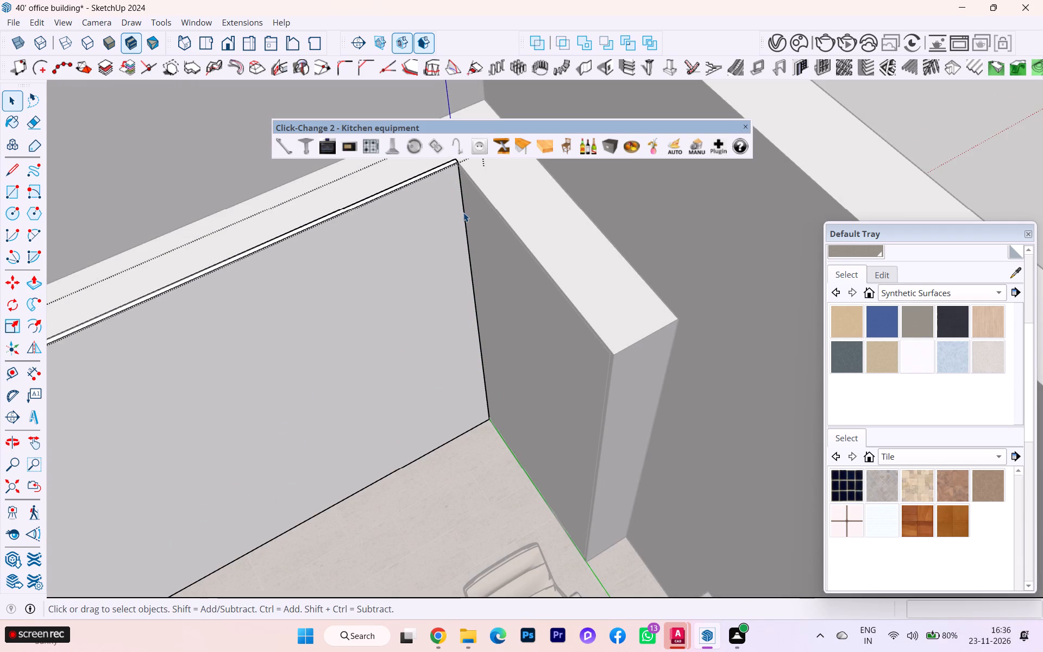
left_click(463, 212)
key("m")
key("Return")
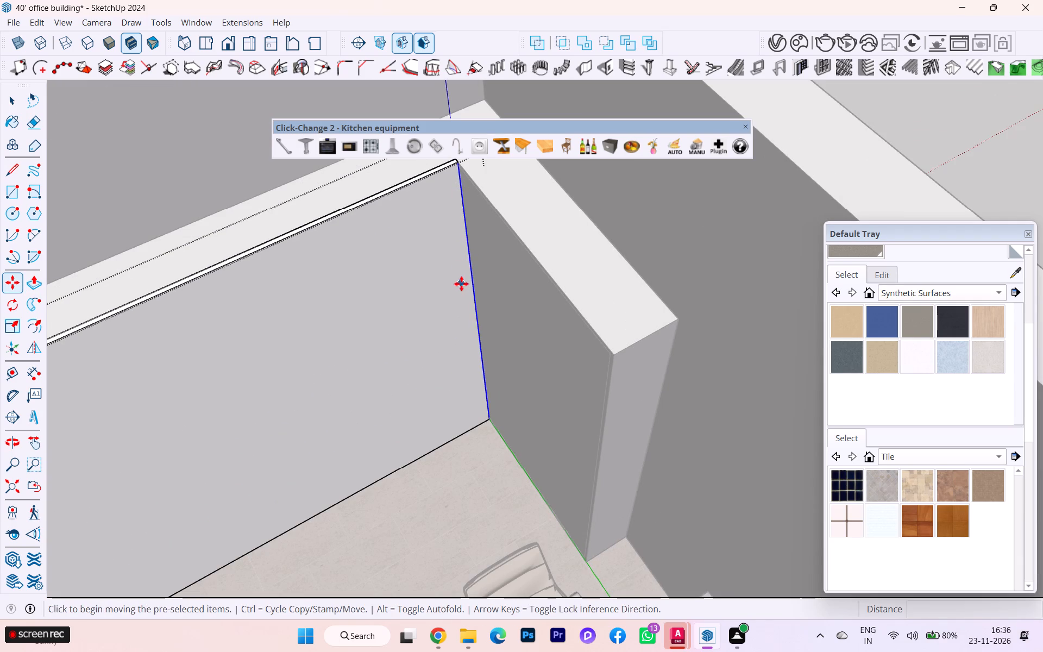
left_click(470, 274)
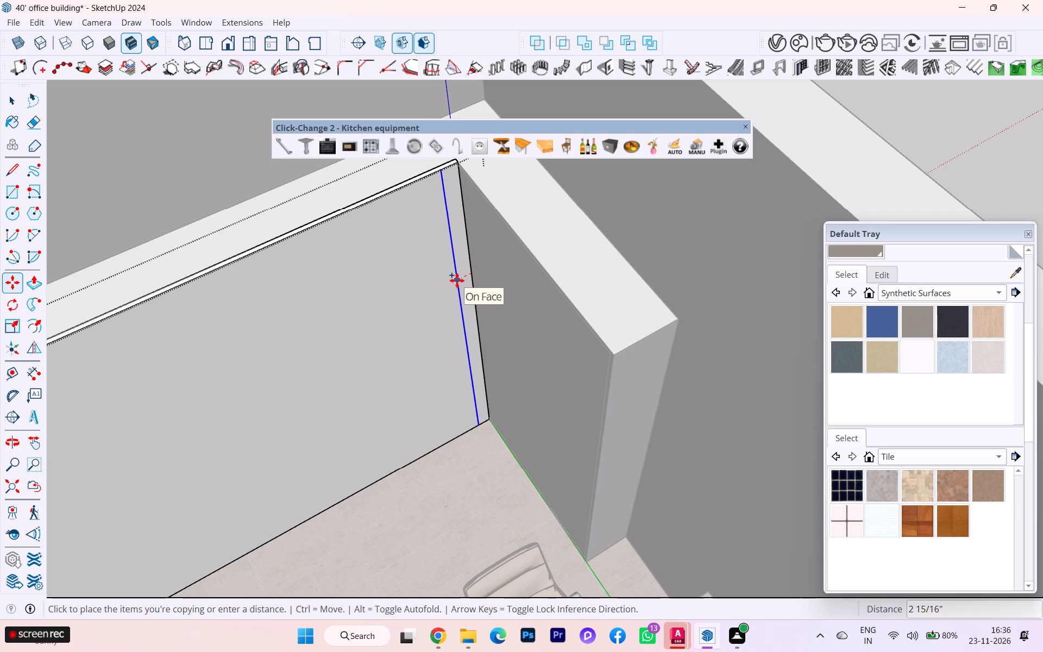
type(".75")
key("Return")
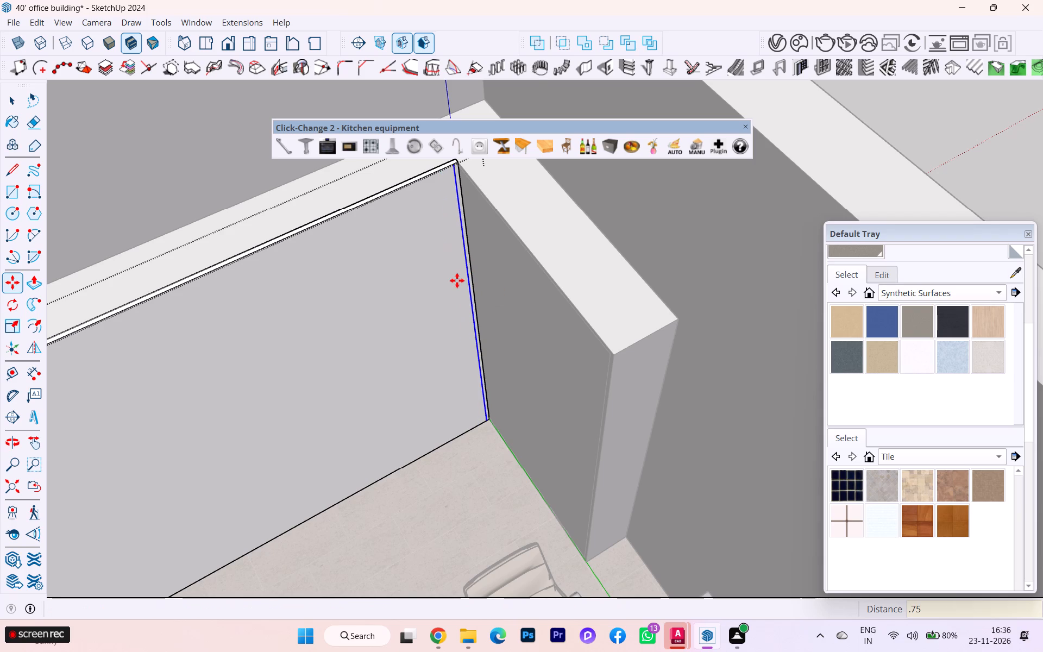
Push/pull the narrow corner strip about 3' 4 13/16" along the partition's short leg, and leave the group.
scroll(463, 229, "up", 6)
key("p")
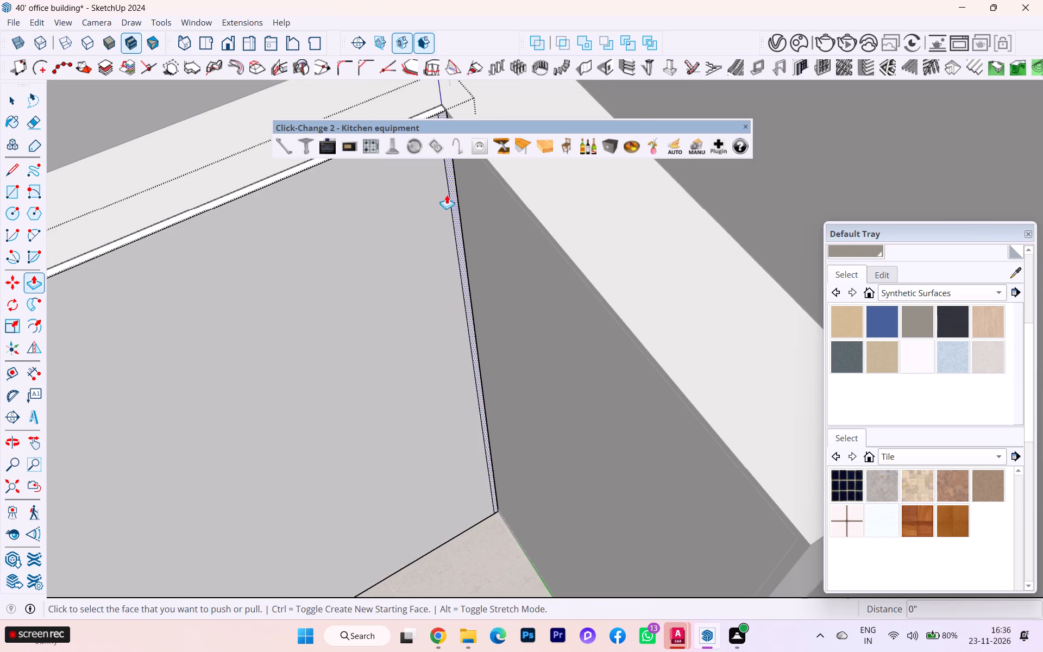
scroll(444, 186, "up", 2)
left_click(452, 180)
scroll(569, 308, "down", 1)
scroll(567, 308, "up", 2)
scroll(550, 303, "down", 3)
scroll(457, 277, "down", 3)
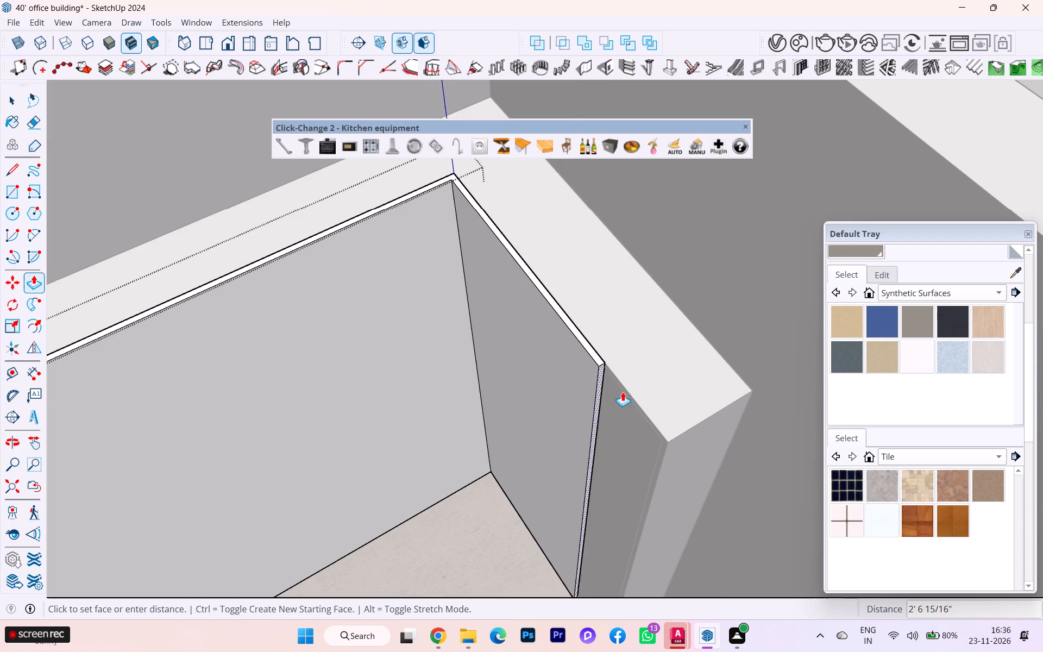
left_click(677, 435)
scroll(522, 335, "down", 3)
scroll(521, 335, "up", 4)
scroll(521, 335, "down", 3)
scroll(520, 335, "up", 2)
scroll(520, 335, "down", 6)
scroll(517, 335, "up", 1)
scroll(517, 335, "down", 1)
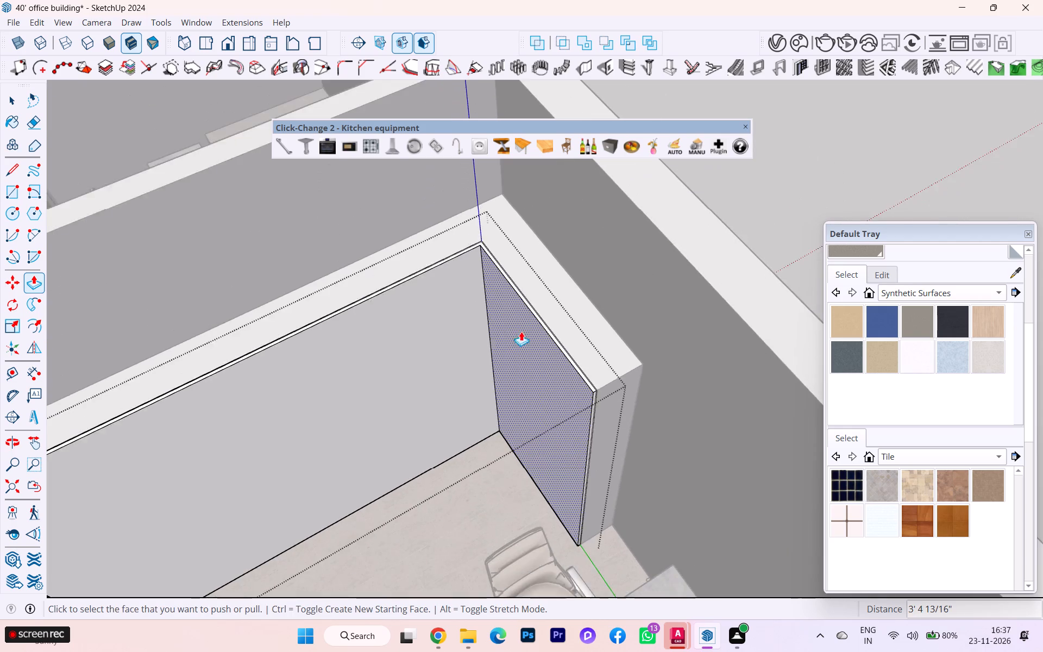
scroll(521, 331, "down", 1)
scroll(537, 316, "up", 2)
scroll(537, 316, "down", 4)
left_click(10, 93)
left_click(674, 186)
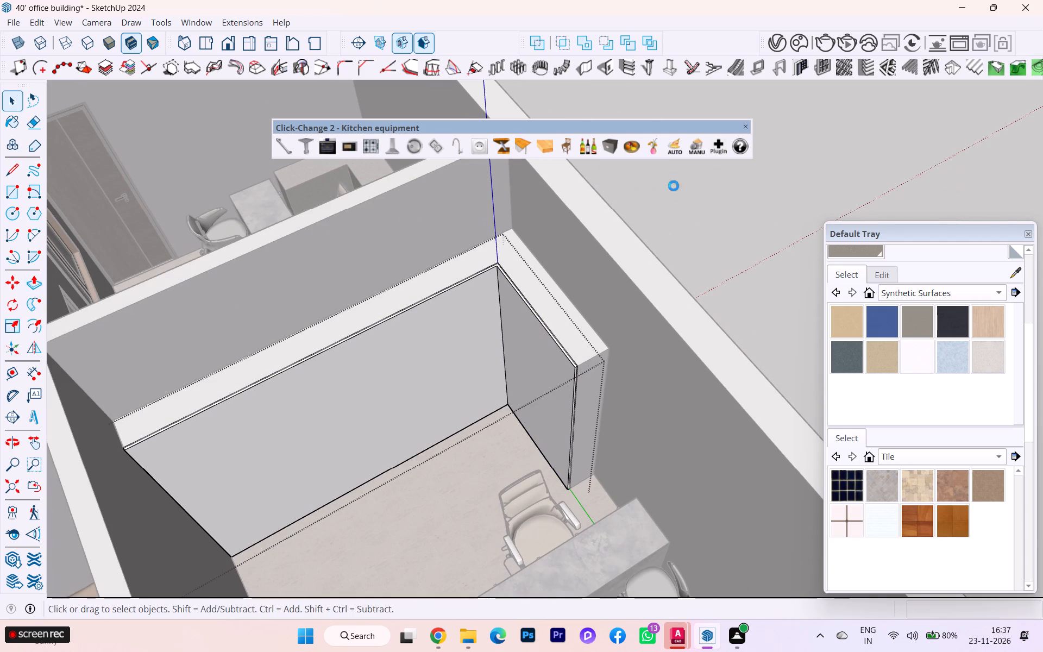
Examine the panel-lined L-shaped partition within the cabin and its surroundings.
scroll(552, 256, "down", 1)
middle_click_drag(527, 255, 452, 178)
scroll(374, 215, "down", 4)
scroll(372, 215, "up", 2)
scroll(371, 215, "down", 1)
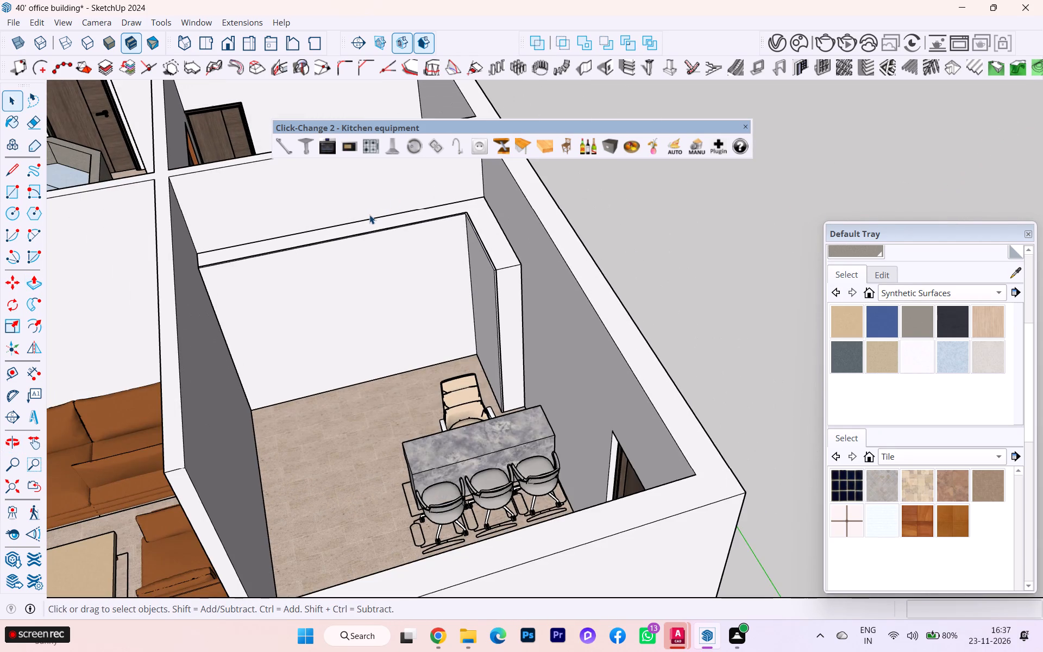
scroll(197, 266, "down", 1)
scroll(197, 266, "up", 6)
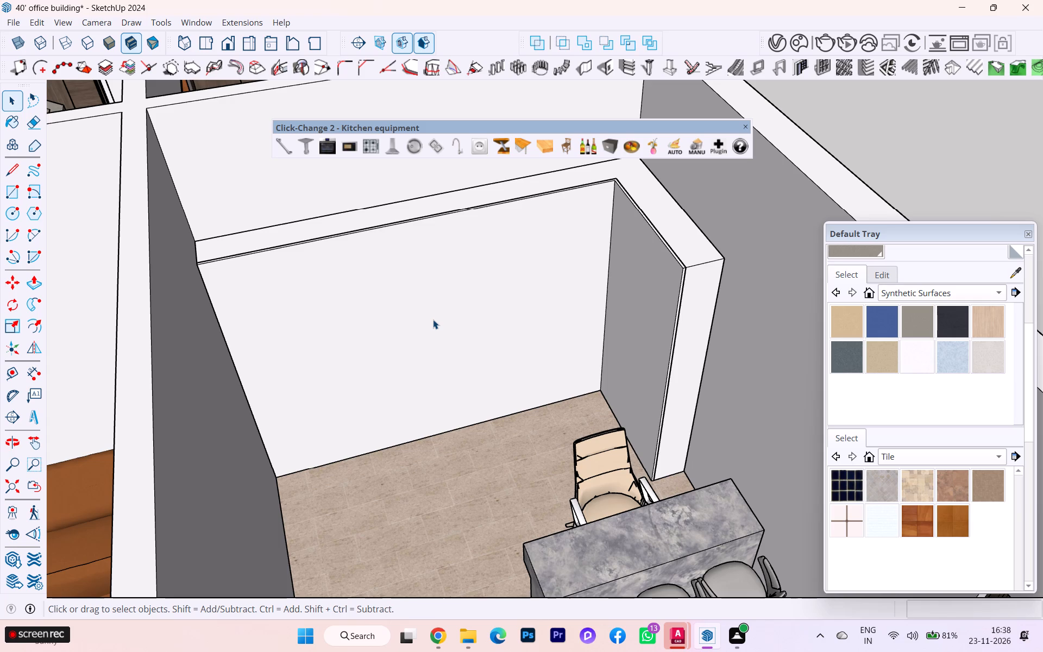
scroll(231, 335, "down", 2)
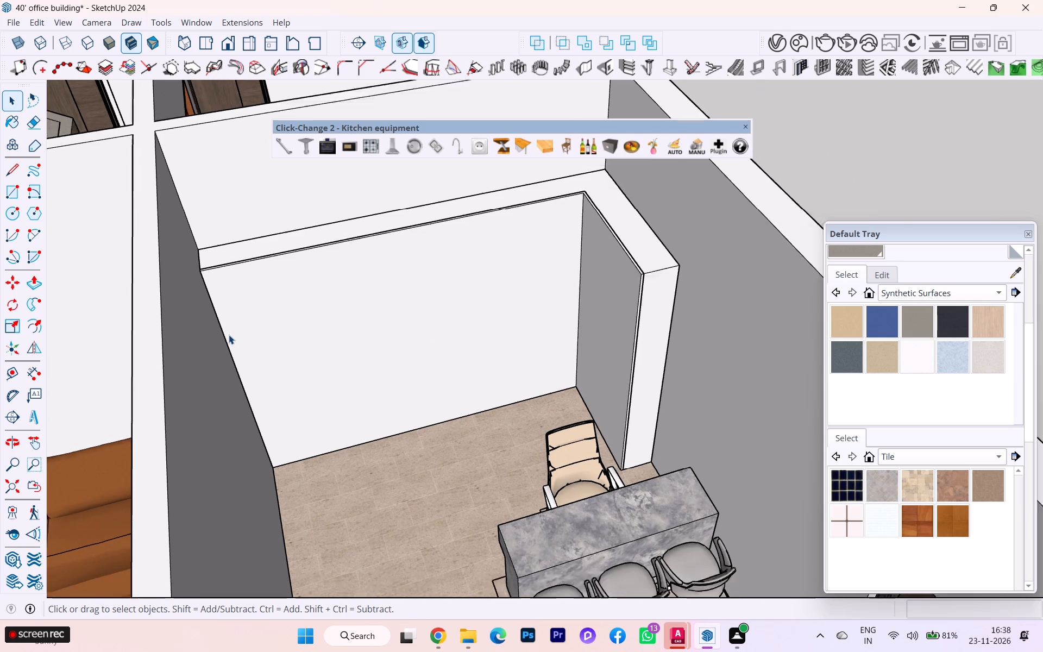
scroll(224, 340, "down", 3)
scroll(395, 304, "down", 1)
scroll(396, 305, "up", 1)
scroll(396, 305, "down", 1)
middle_click_drag(396, 305, 411, 307)
scroll(262, 312, "down", 1)
scroll(257, 313, "up", 2)
Inside the panel group, copy the long face's outer vertical edge to the inner corner with /4, dividing it into four equal columns.
left_click(224, 313)
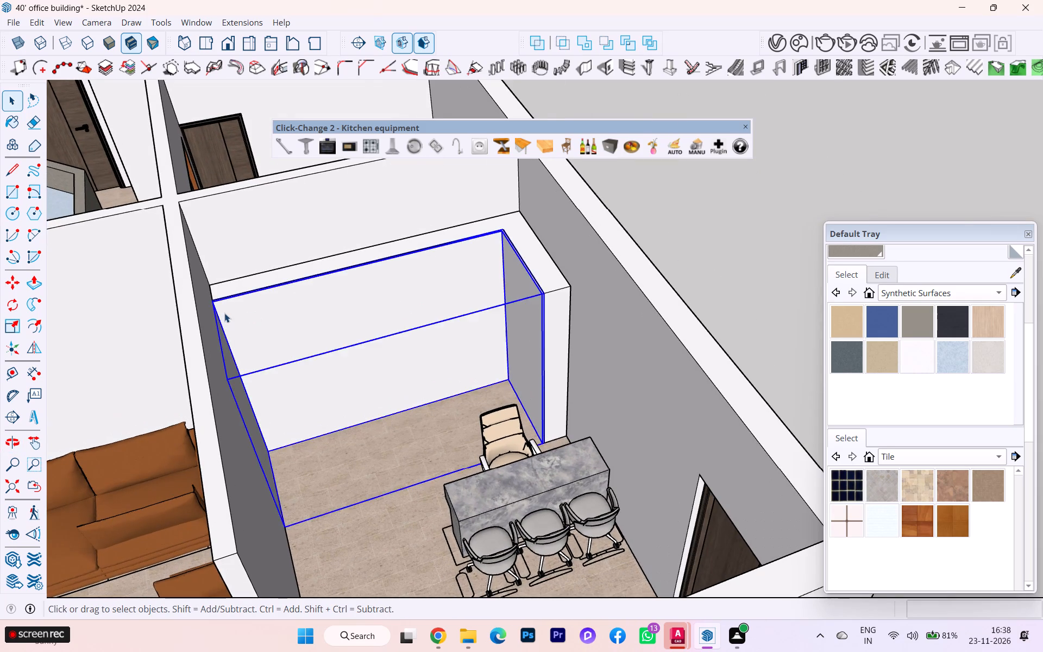
scroll(224, 313, "up", 9)
scroll(224, 313, "down", 1)
double_click(224, 313)
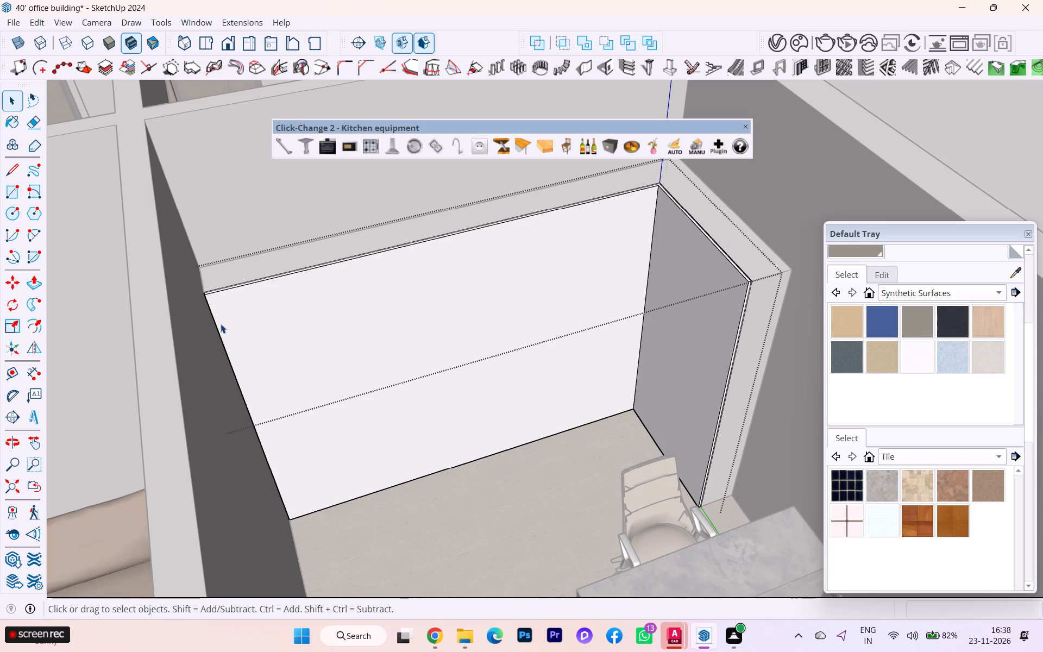
left_click(221, 324)
left_click(219, 333)
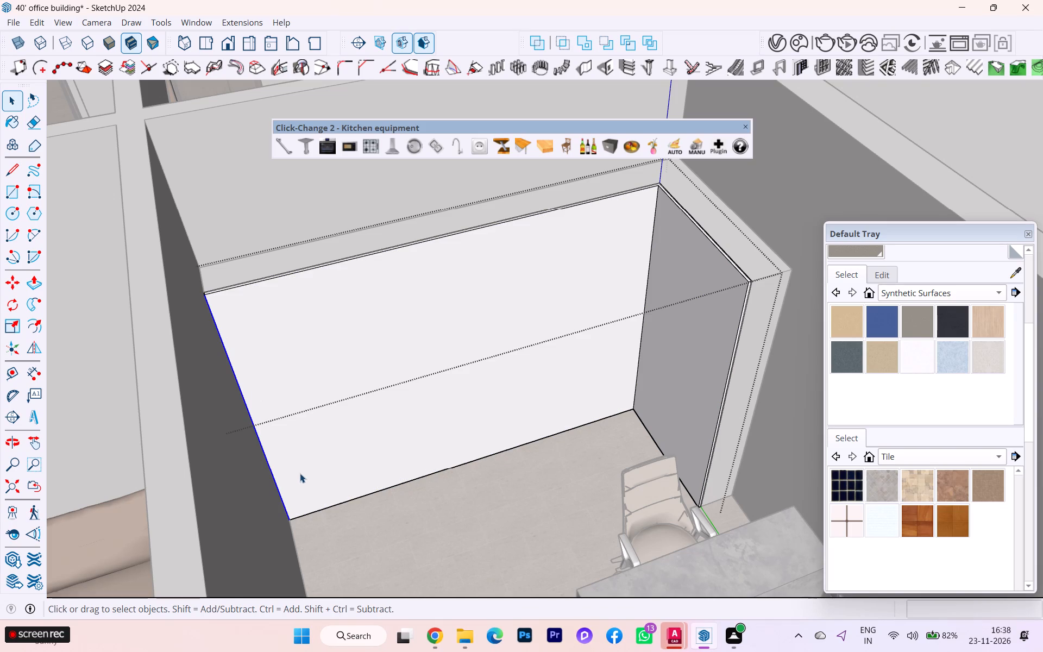
key("m")
left_click(286, 518)
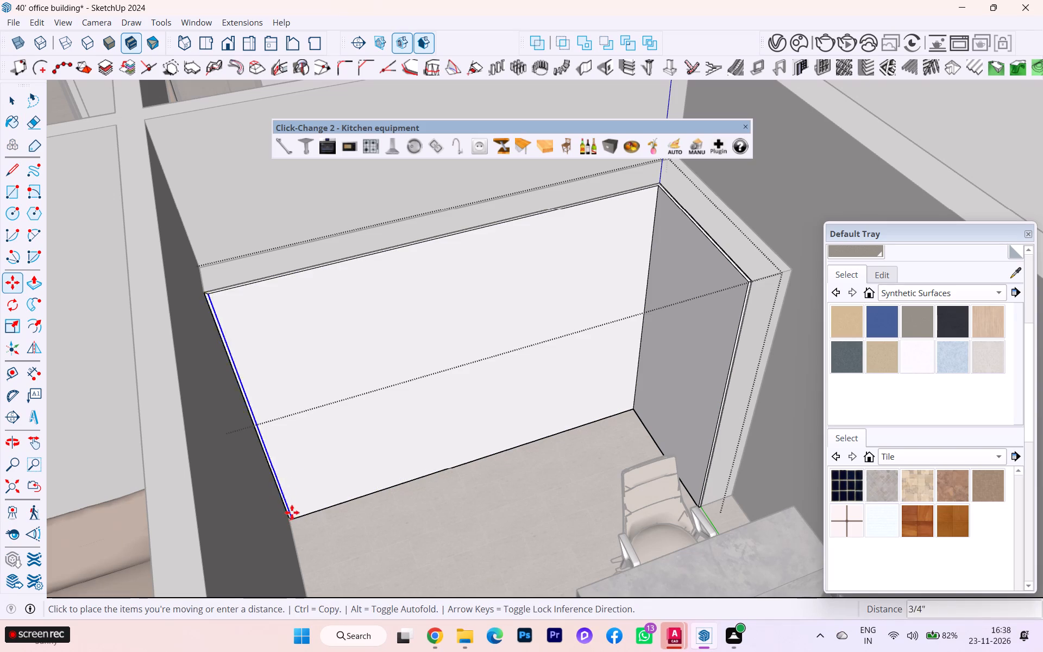
left_click(632, 413)
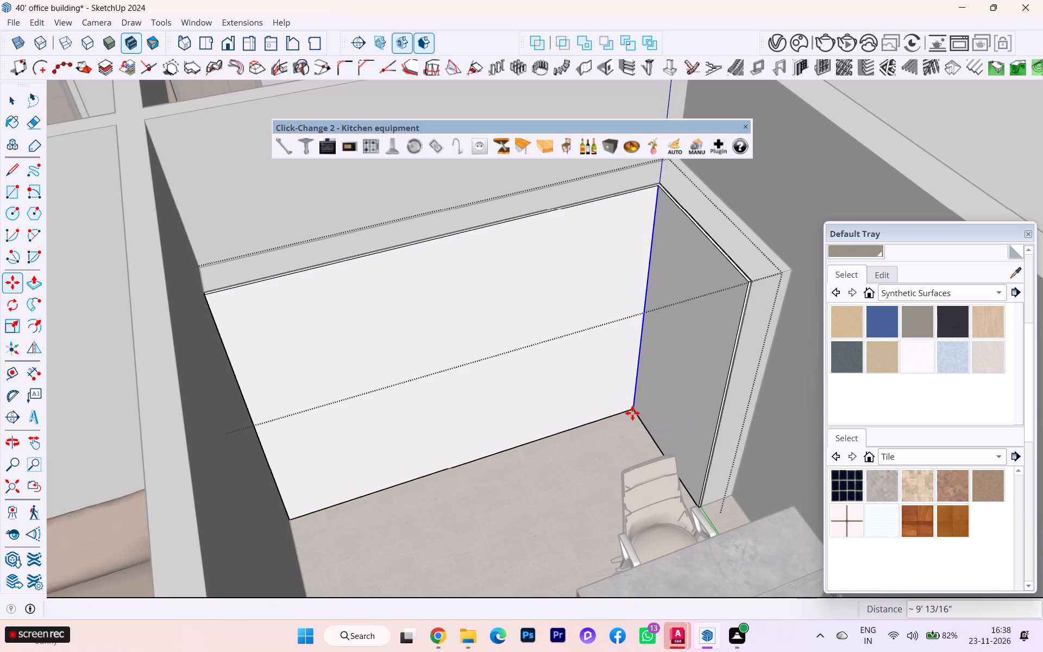
type("/4")
key("Return")
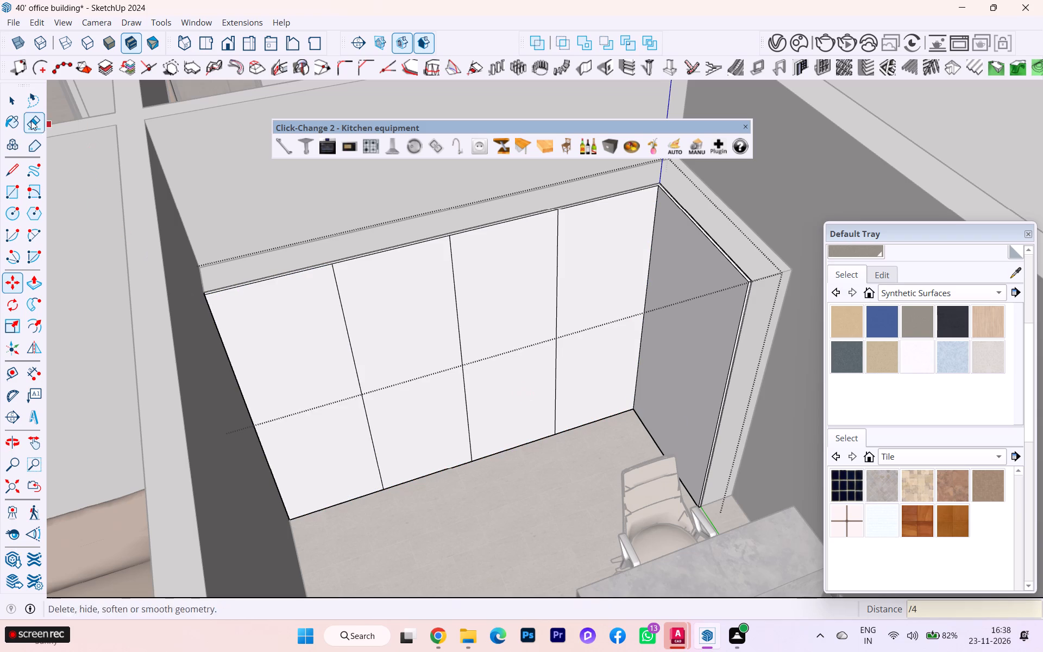
Copy the long panel face's four bottom edge segments 7' up to its top edge with /3, forming three equal rows.
left_click(13, 101)
scroll(347, 379, "up", 1)
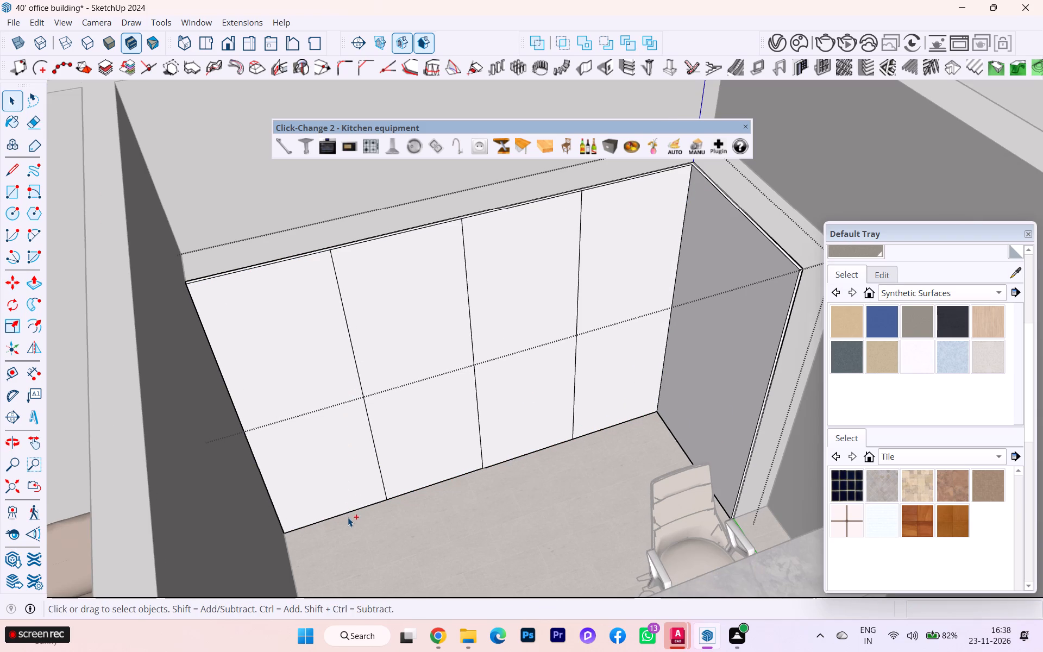
left_click(348, 512, "ctrl")
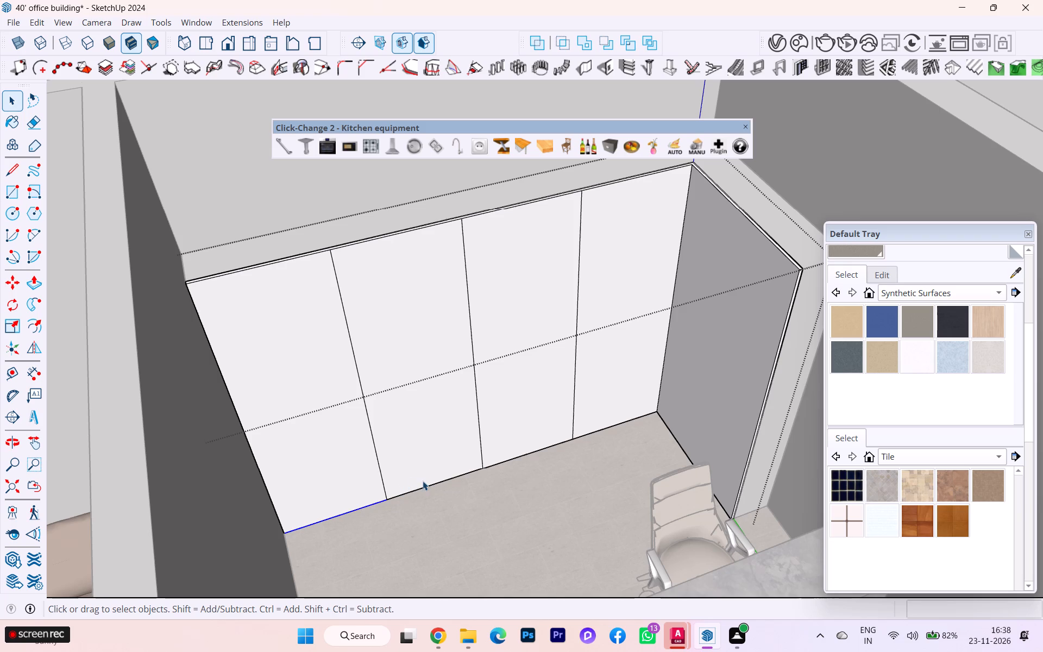
left_click(425, 489, "ctrl")
left_click(511, 460, "ctrl")
left_click(600, 430, "ctrl")
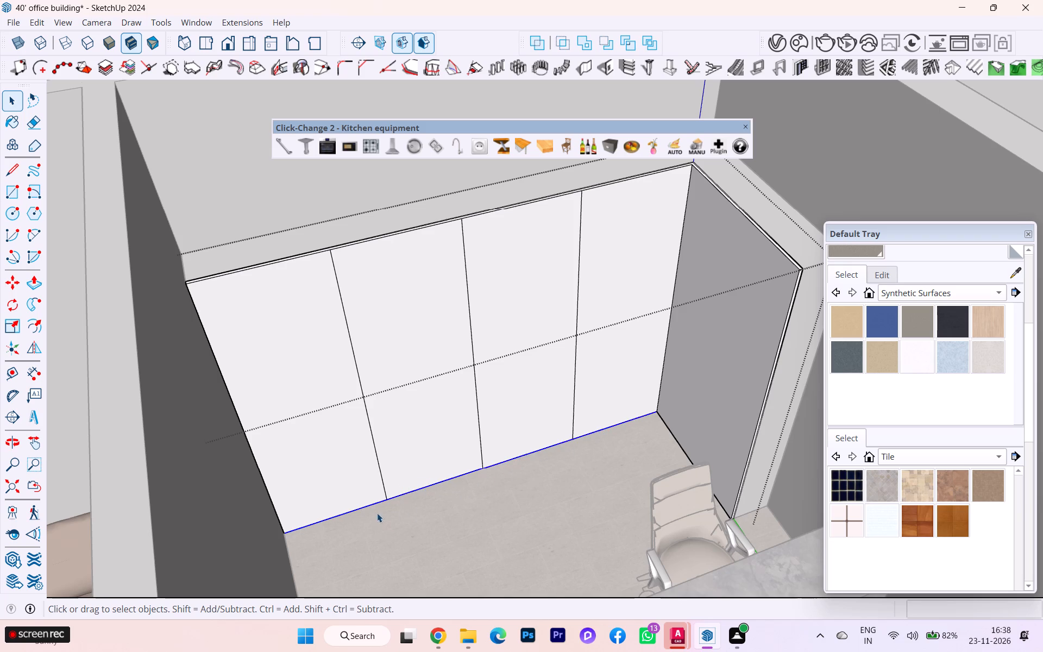
key("m")
left_click(288, 538)
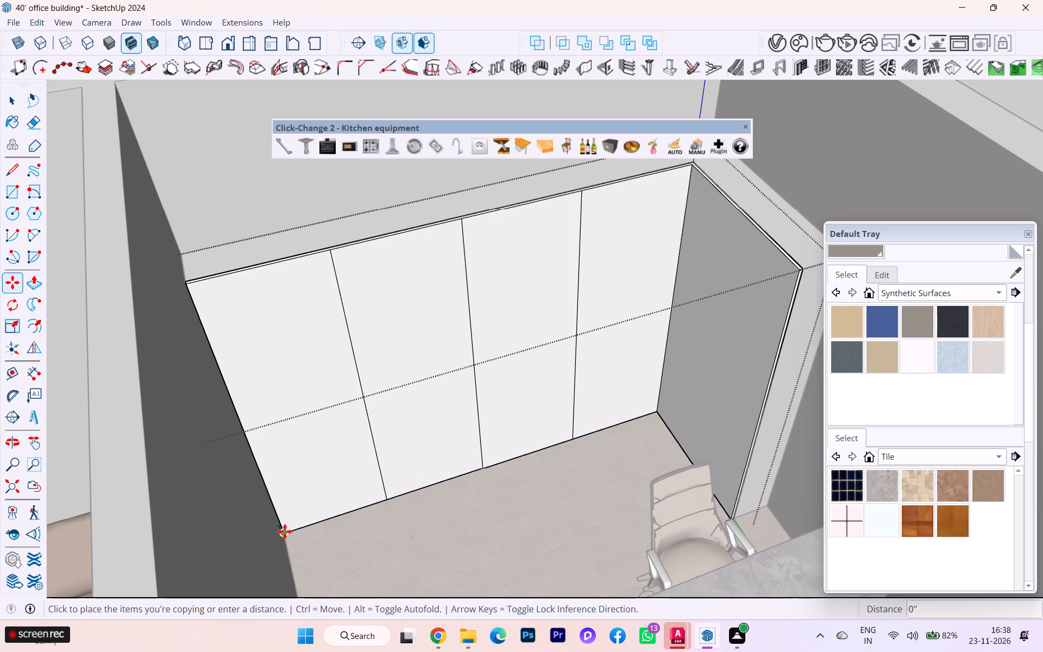
left_click(186, 289)
type("/3")
key("Return")
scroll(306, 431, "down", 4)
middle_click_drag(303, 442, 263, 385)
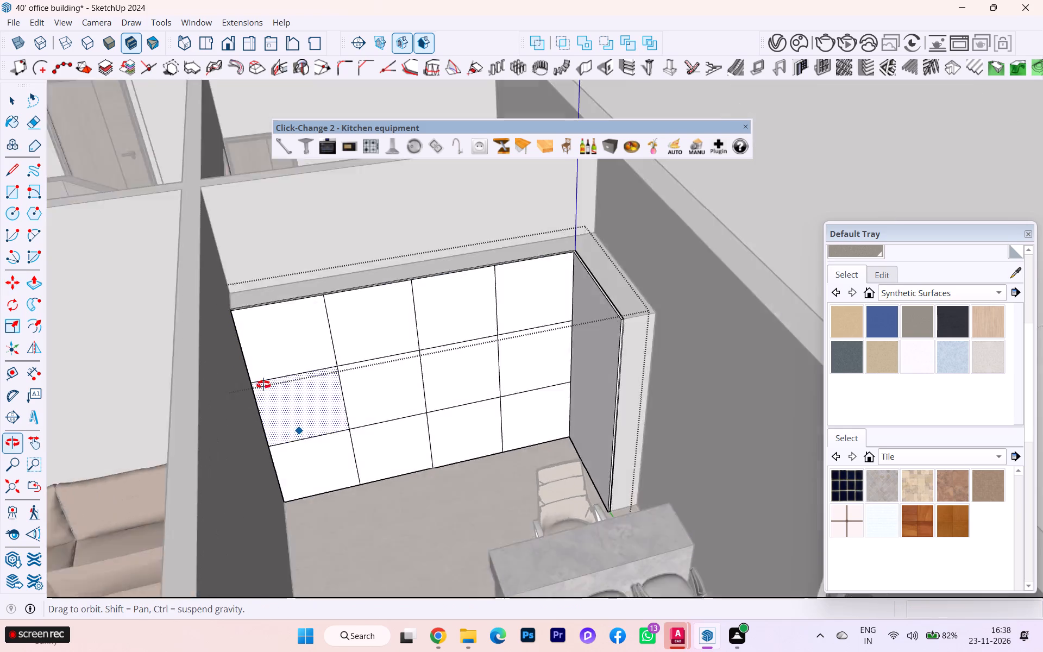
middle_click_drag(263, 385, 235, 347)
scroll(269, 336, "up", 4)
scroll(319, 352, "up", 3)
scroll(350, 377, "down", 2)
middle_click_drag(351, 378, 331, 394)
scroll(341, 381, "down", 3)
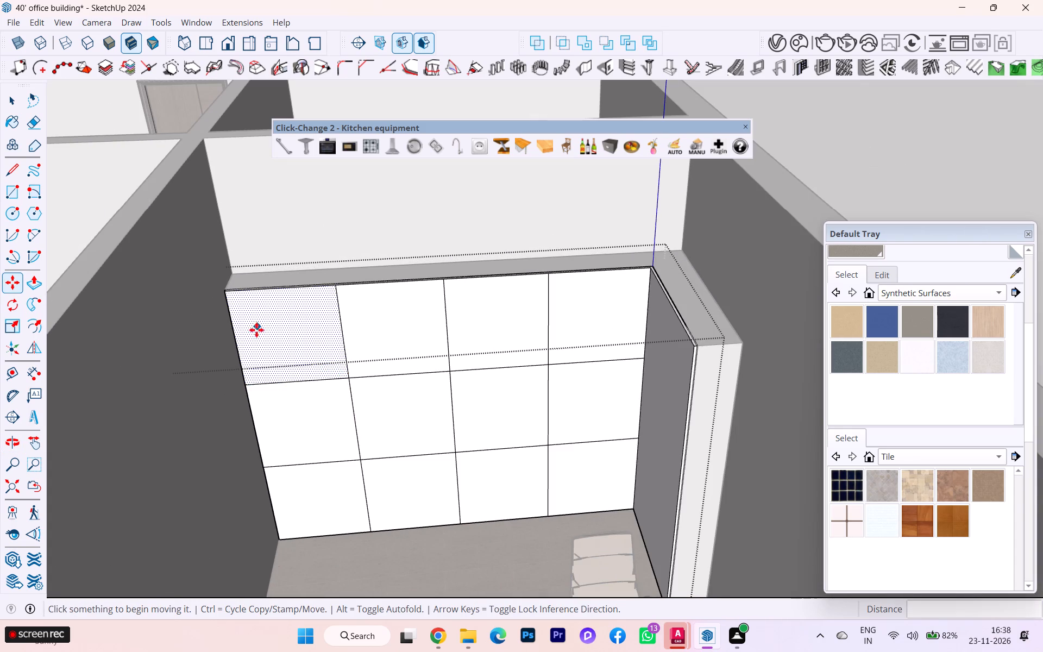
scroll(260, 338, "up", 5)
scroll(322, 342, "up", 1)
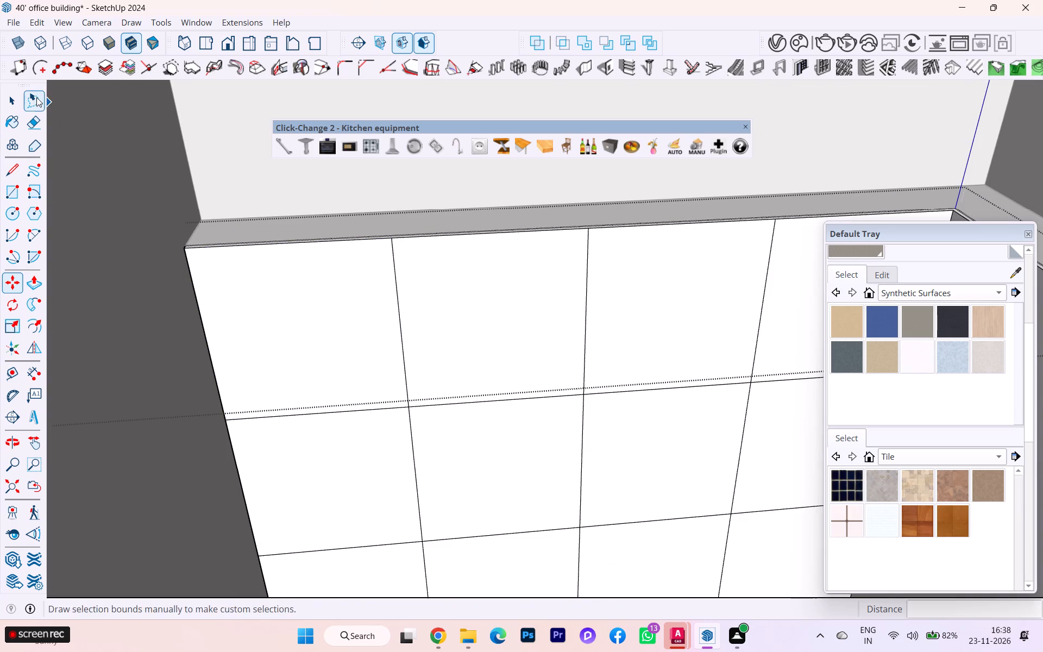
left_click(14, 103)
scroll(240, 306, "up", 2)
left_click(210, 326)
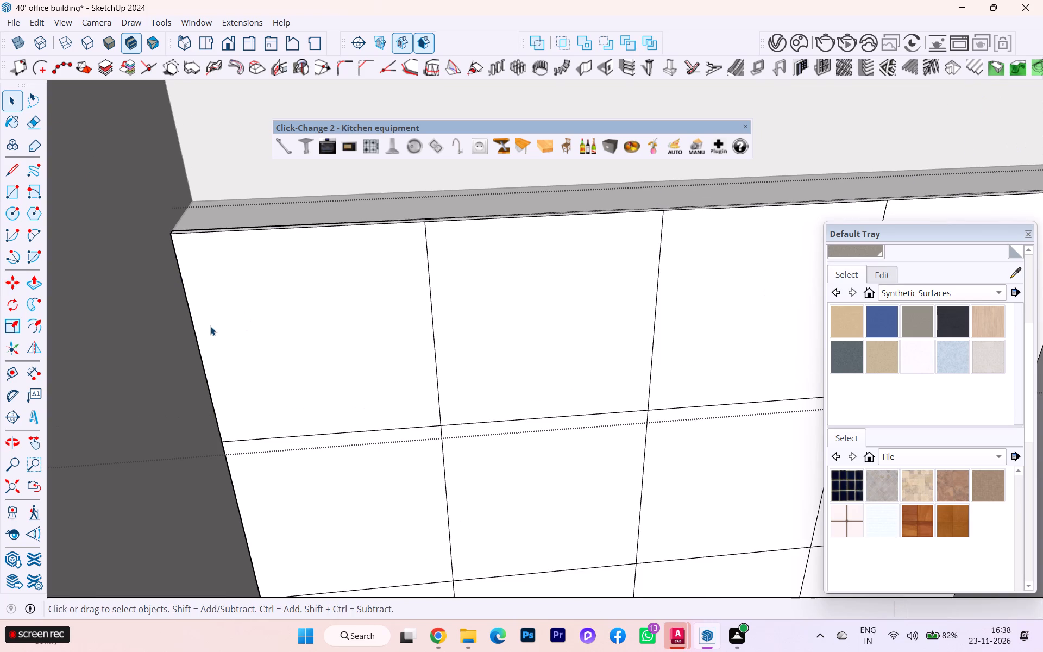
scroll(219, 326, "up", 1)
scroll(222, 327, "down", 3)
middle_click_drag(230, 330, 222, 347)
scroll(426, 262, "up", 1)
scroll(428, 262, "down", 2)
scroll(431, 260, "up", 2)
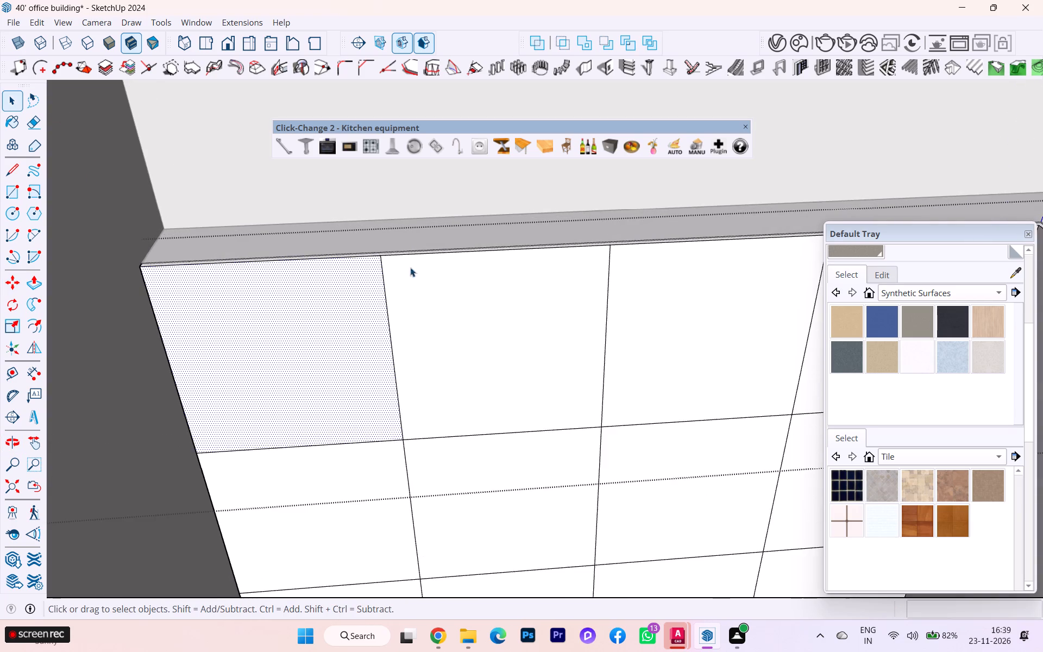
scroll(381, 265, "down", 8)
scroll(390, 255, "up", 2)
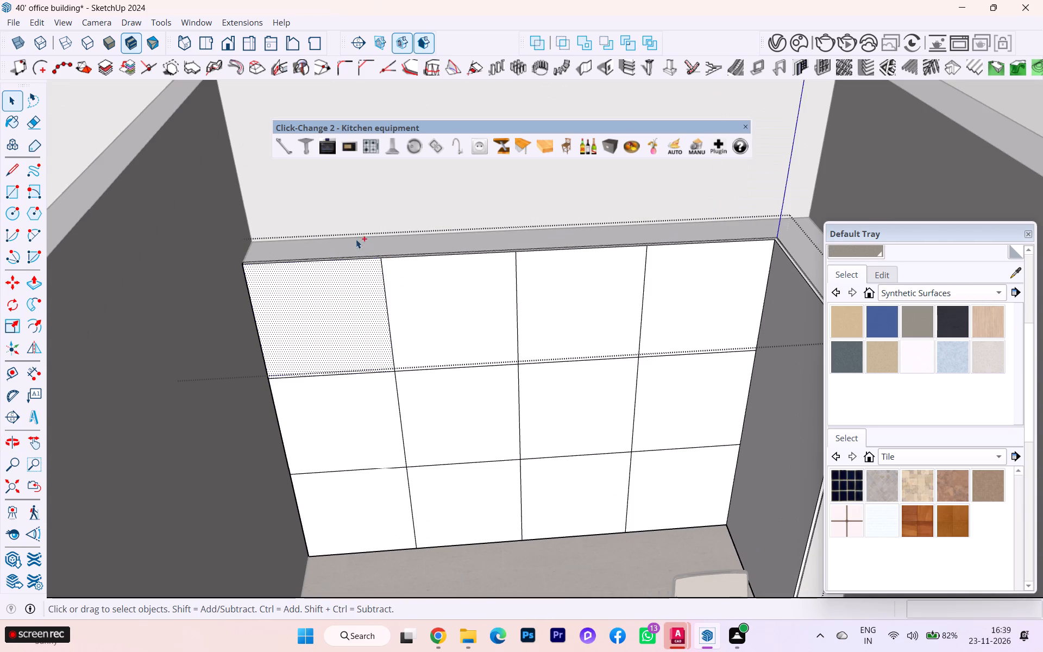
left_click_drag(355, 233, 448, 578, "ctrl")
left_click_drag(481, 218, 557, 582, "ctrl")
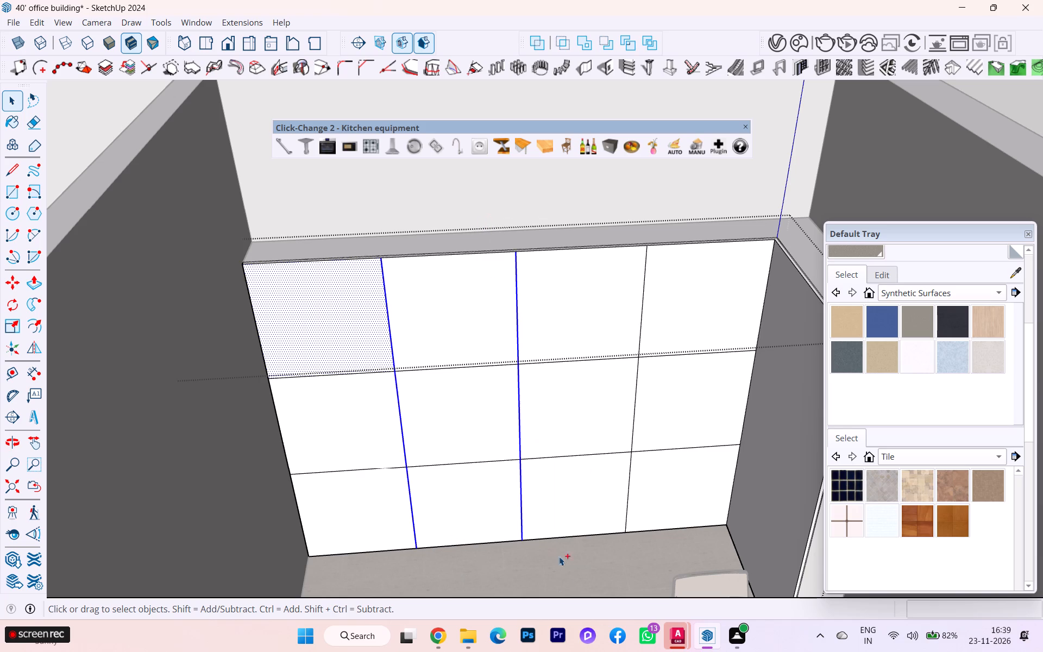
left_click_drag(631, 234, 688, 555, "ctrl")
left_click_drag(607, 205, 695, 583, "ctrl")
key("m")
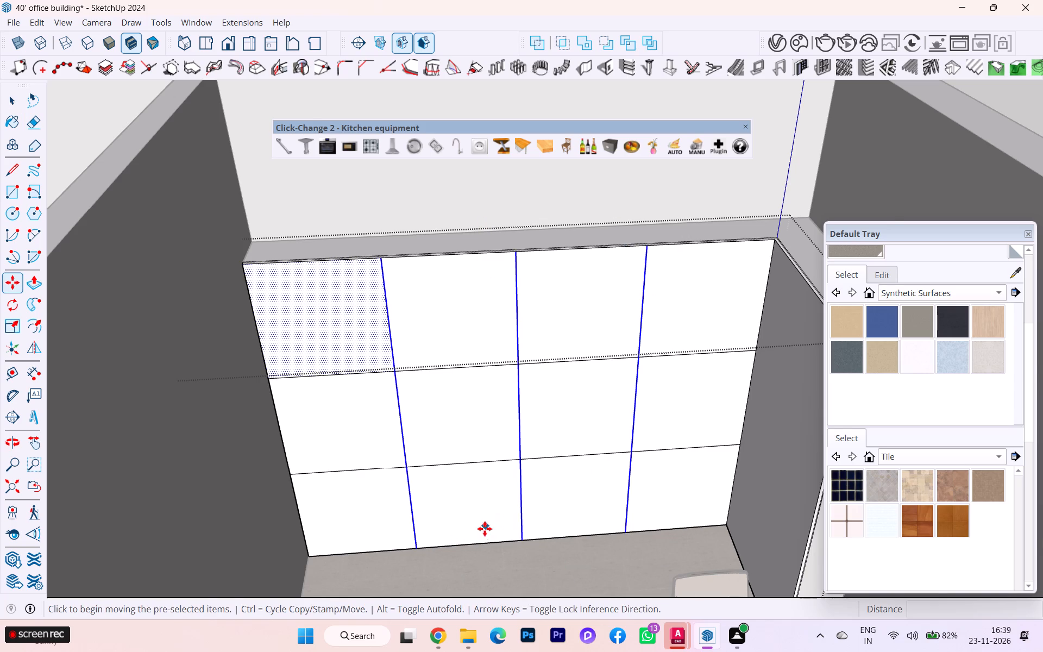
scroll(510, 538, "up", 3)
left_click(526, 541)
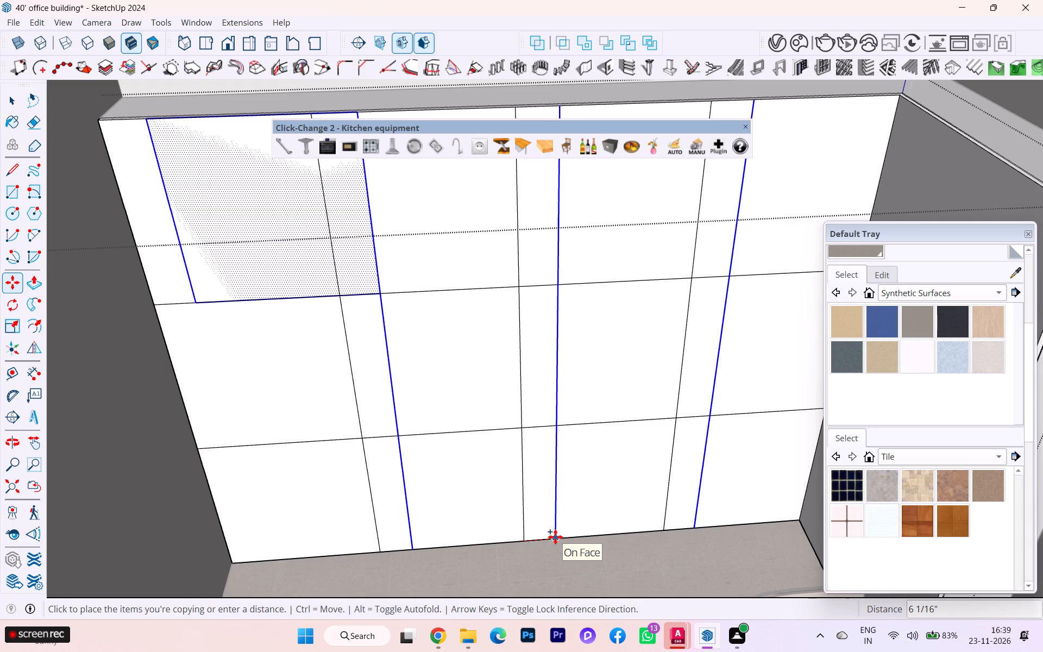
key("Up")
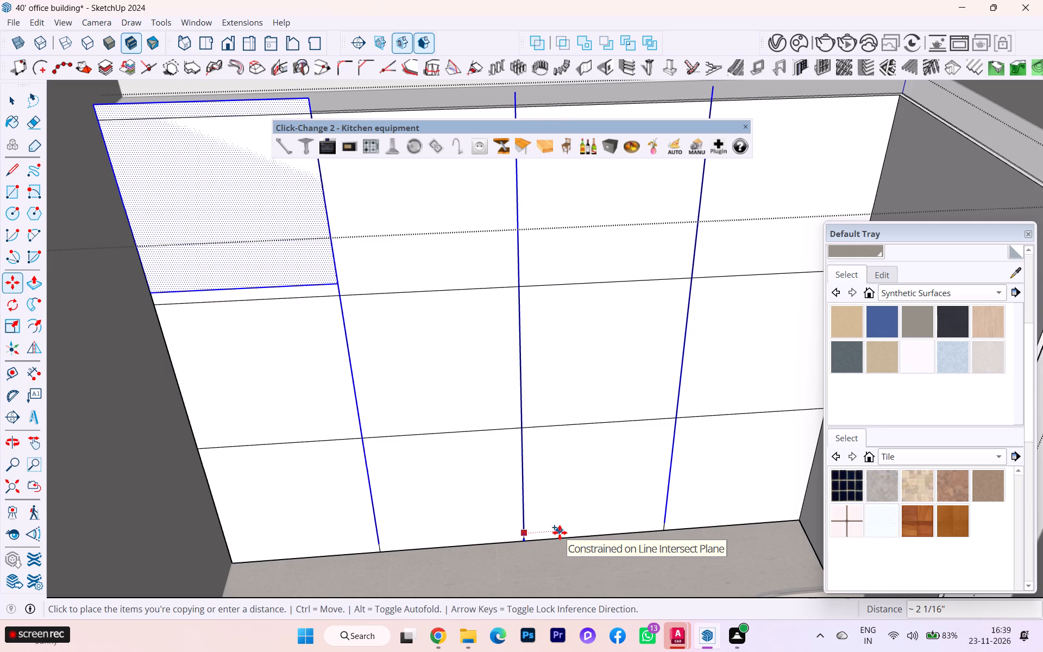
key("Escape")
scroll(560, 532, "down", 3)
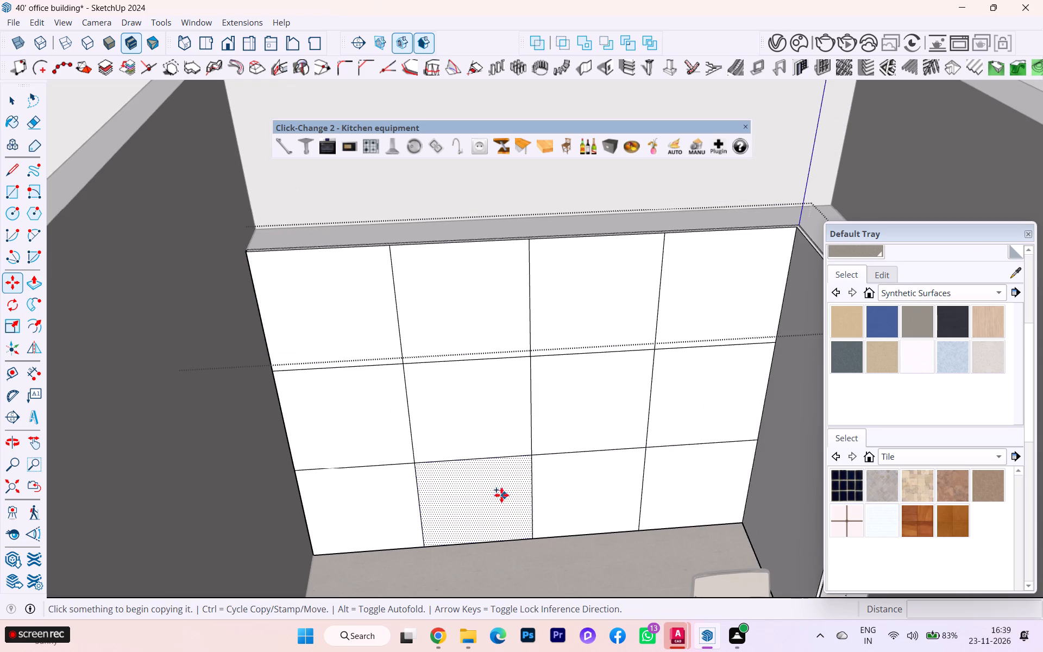
Copy the three full-height vertical divider lines 4 mm along the long panel face.
left_click(14, 100, "ctrl")
left_click_drag(374, 206, 407, 330, "ctrl")
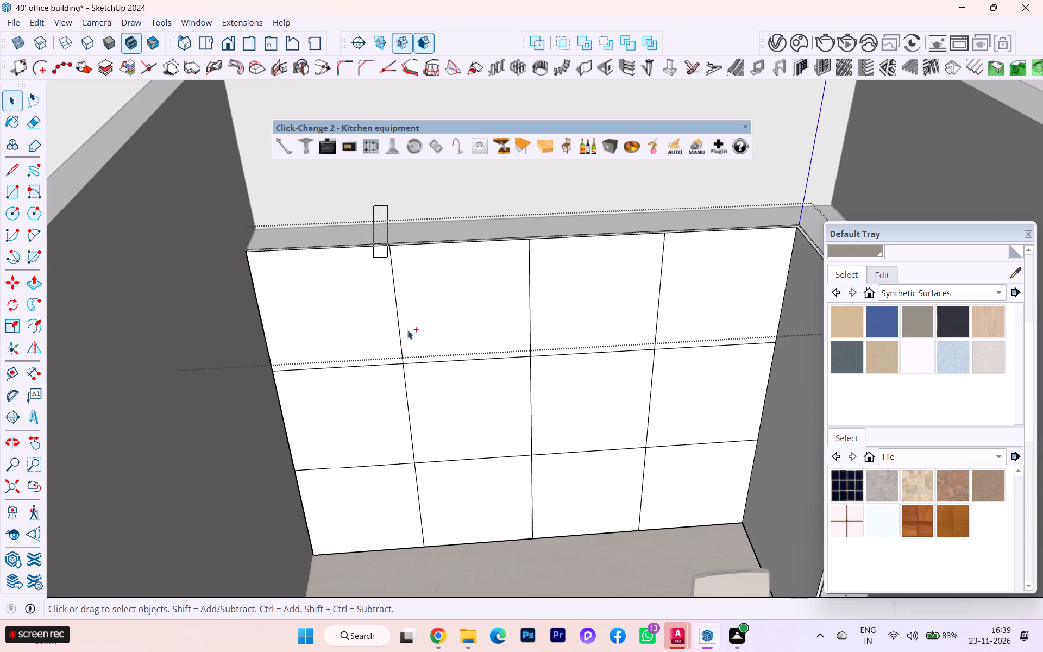
left_click_drag(407, 330, 476, 553, "ctrl")
left_click_drag(501, 213, 627, 616, "ctrl")
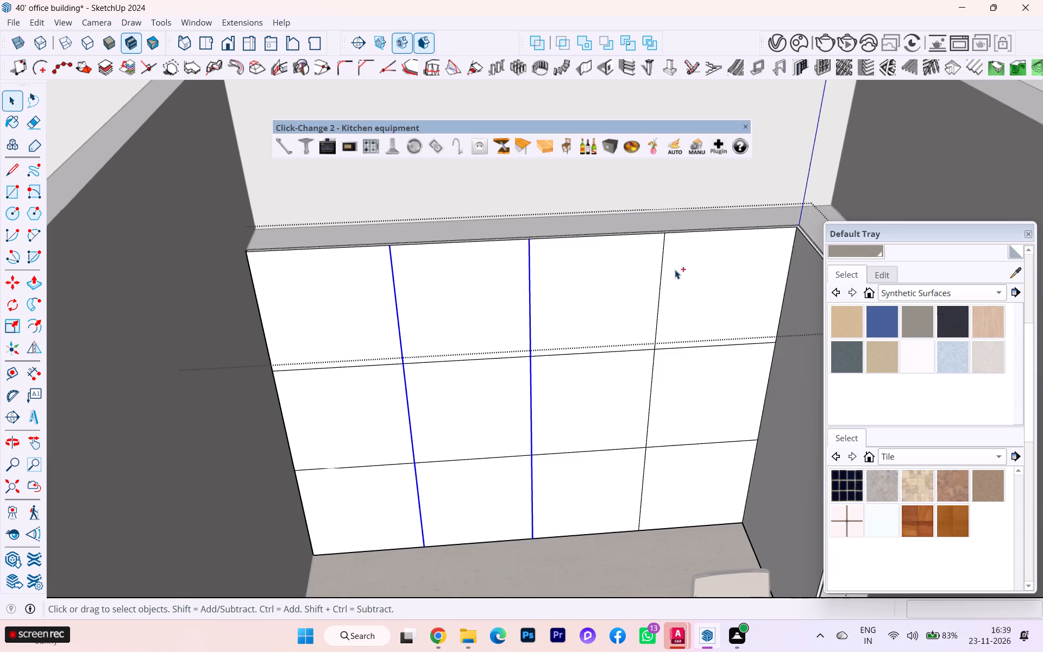
left_click_drag(633, 216, 712, 632, "ctrl")
key("m")
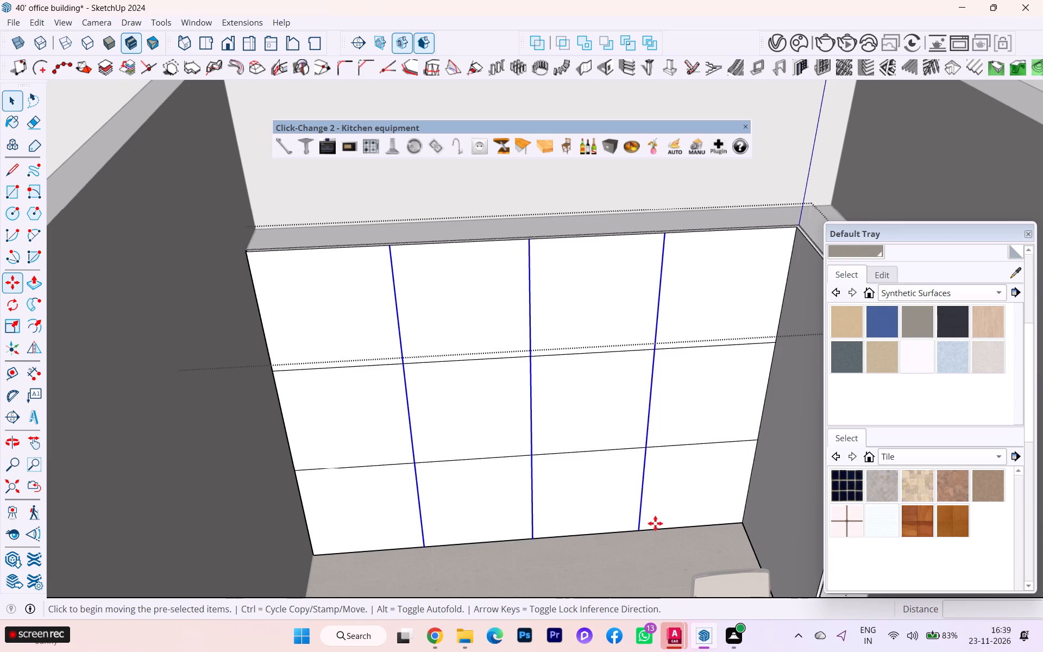
scroll(656, 522, "up", 2)
left_click(638, 535)
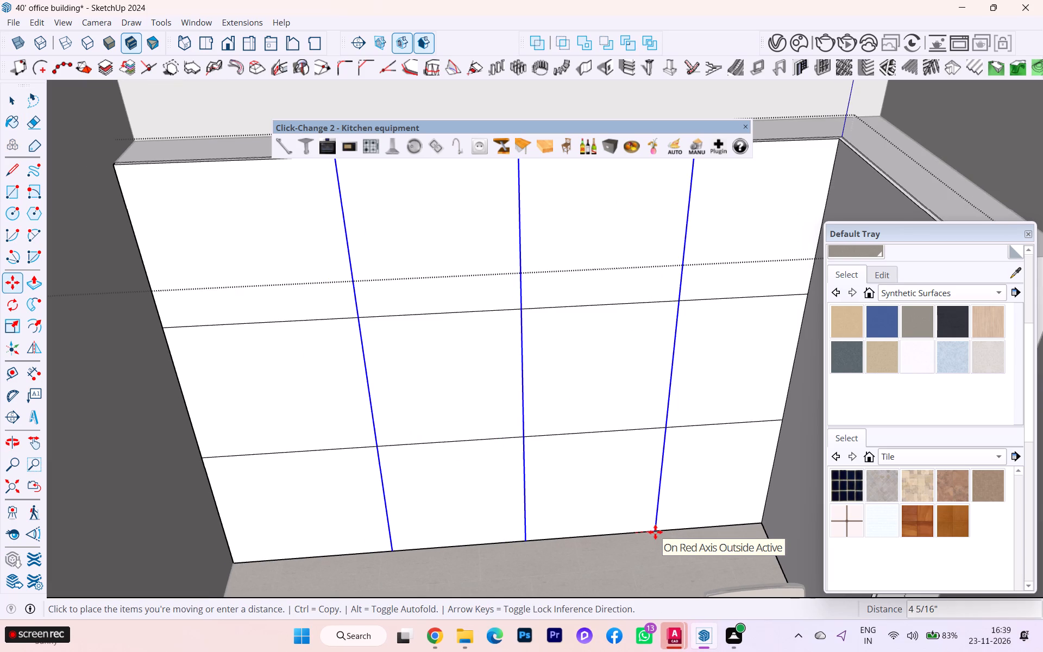
type("4mm")
key("Return")
scroll(500, 568, "up", 1)
scroll(493, 572, "down", 2)
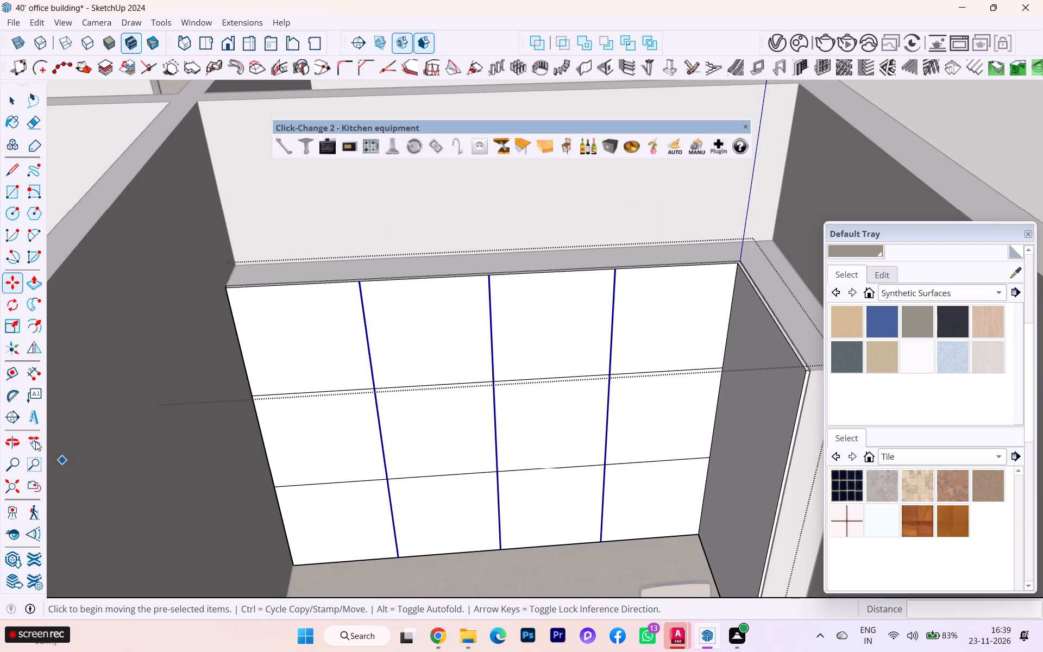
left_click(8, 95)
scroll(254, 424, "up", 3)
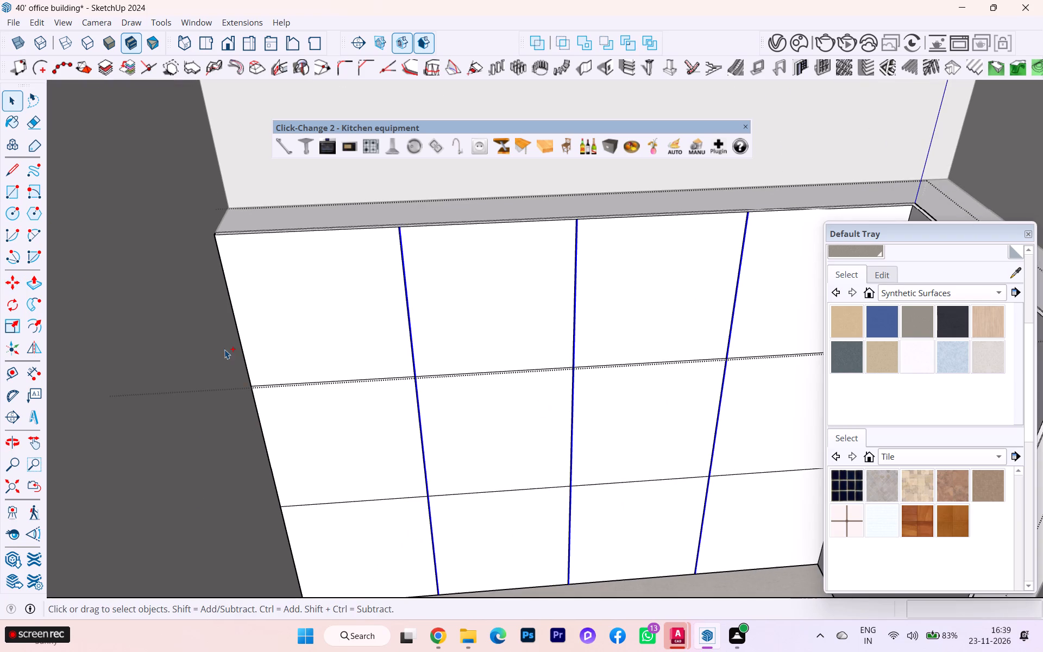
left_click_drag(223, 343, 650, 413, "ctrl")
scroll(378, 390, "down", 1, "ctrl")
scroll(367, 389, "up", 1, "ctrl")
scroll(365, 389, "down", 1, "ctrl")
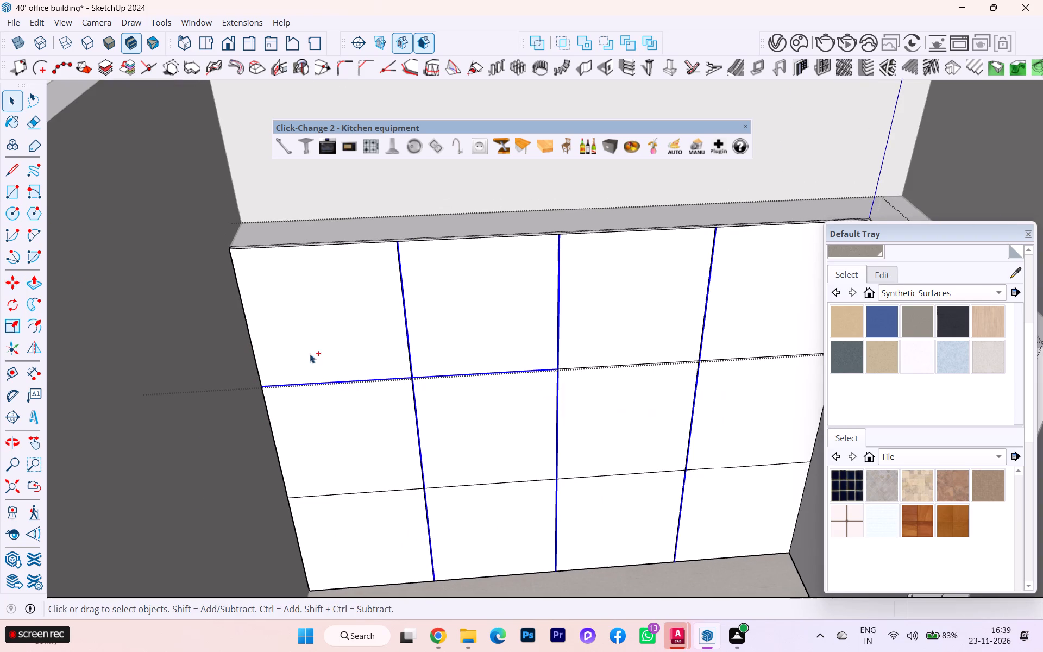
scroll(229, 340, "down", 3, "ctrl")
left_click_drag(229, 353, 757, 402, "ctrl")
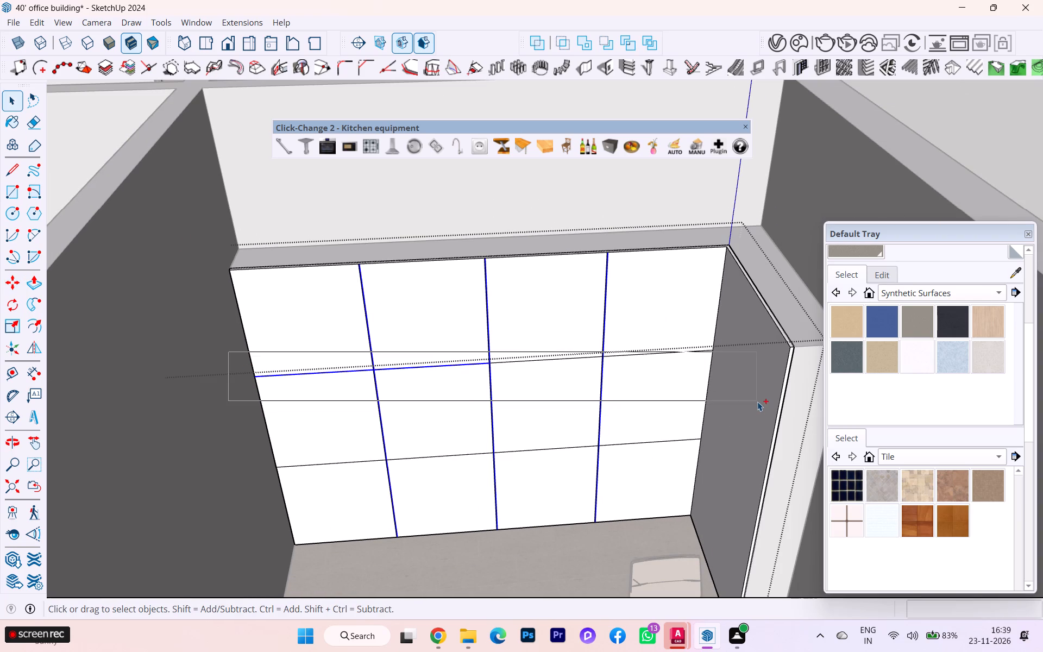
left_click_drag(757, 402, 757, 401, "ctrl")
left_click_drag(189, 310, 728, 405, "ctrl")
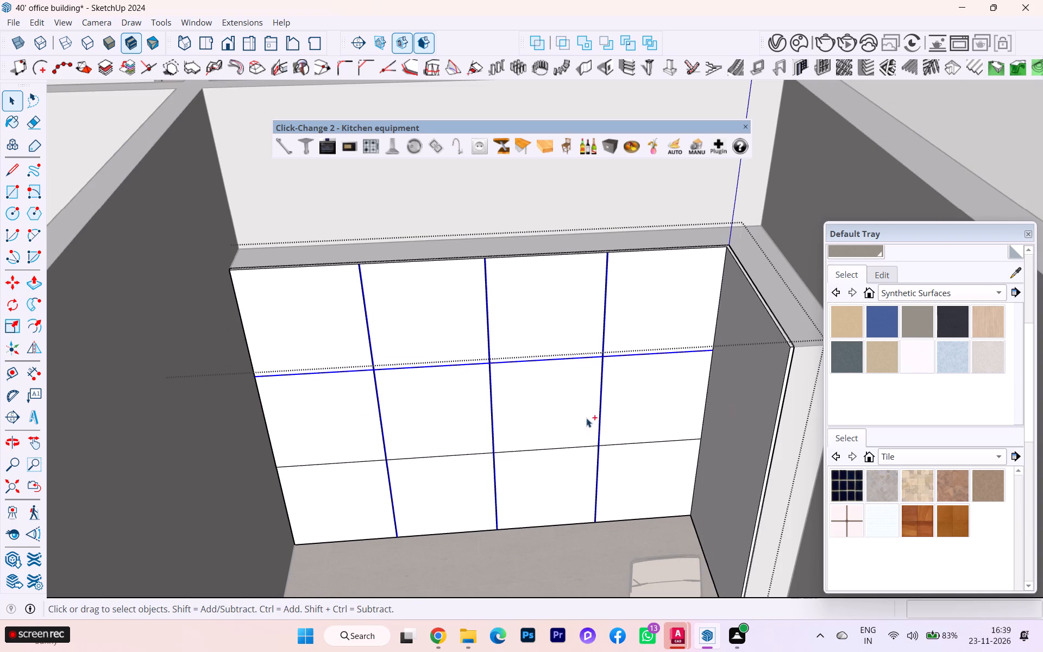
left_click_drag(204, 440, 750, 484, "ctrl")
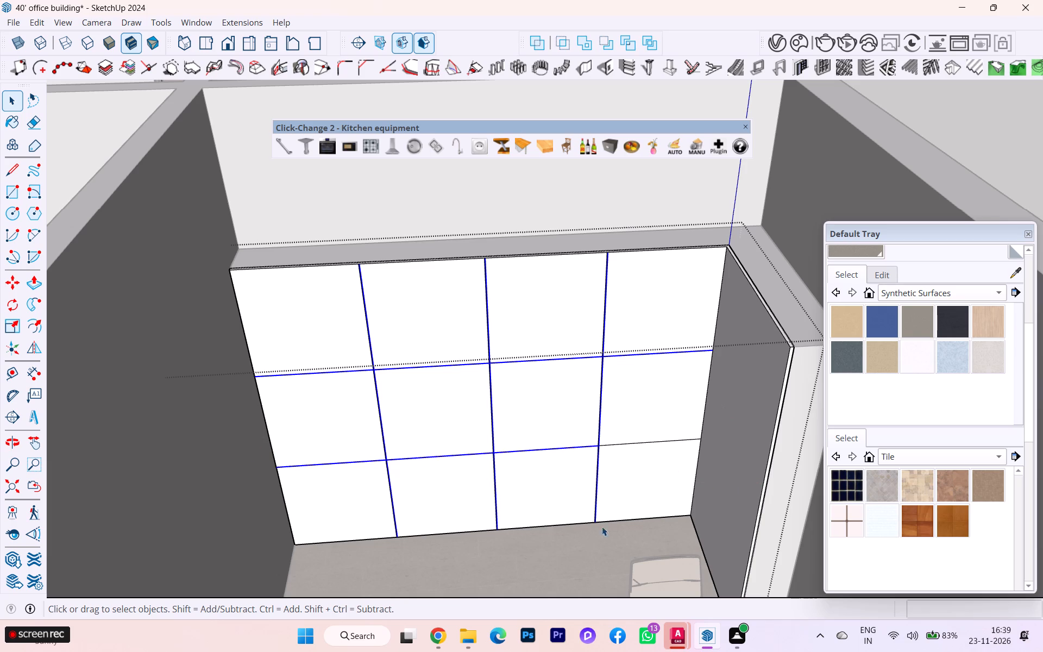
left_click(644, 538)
Copy the two full-width horizontal divider lines 4 mm downward on the long panel face.
left_click_drag(222, 330, 743, 400, "ctrl")
left_click_drag(217, 438, 728, 482, "ctrl")
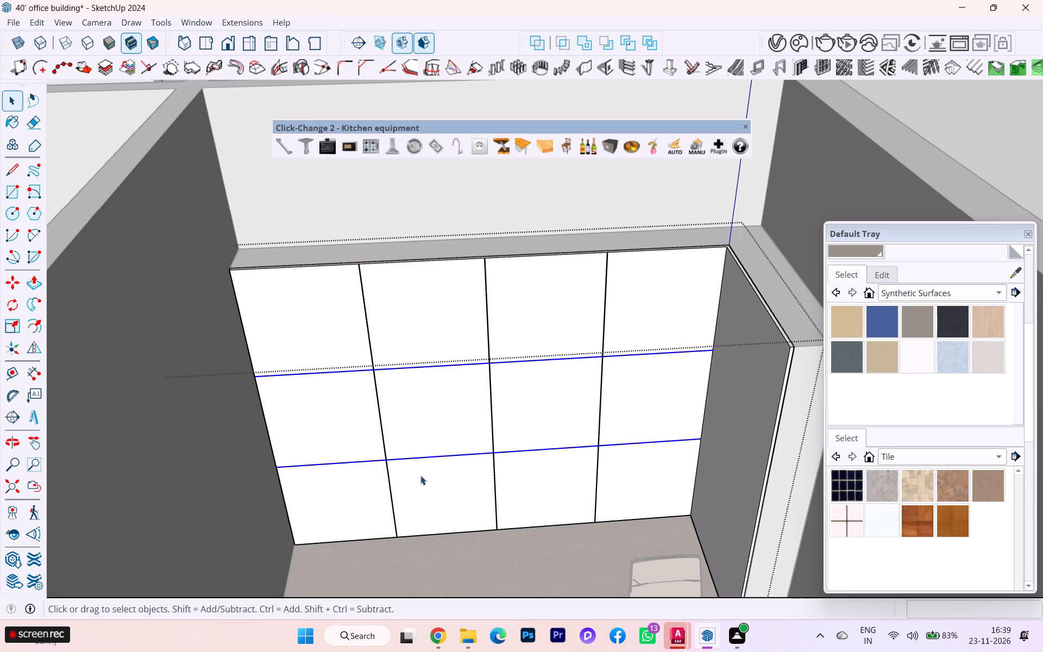
key("m")
scroll(261, 459, "up", 3)
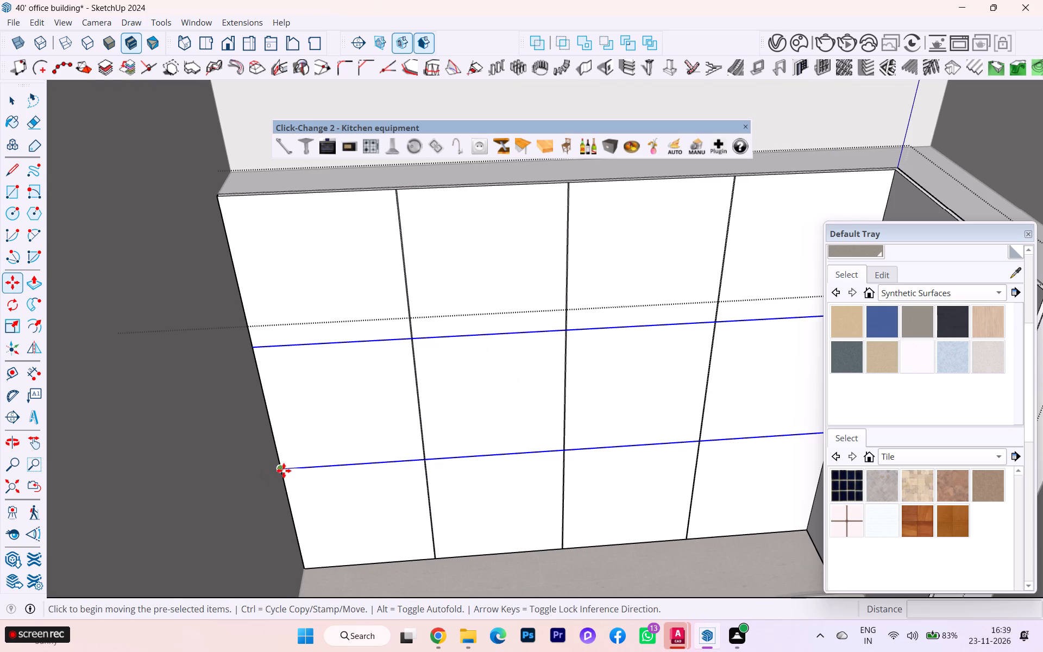
left_click(285, 471)
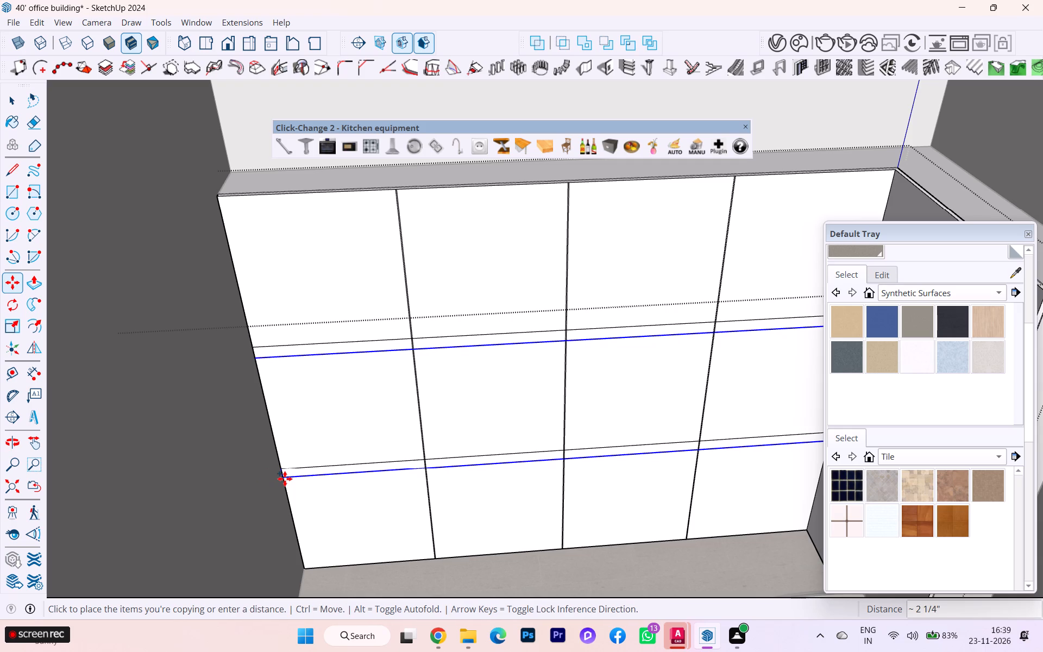
type("4mm")
key("Return")
scroll(359, 364, "up", 5)
scroll(360, 362, "down", 1)
scroll(360, 361, "up", 1)
scroll(399, 347, "down", 1)
scroll(402, 352, "up", 2)
scroll(409, 366, "down", 1)
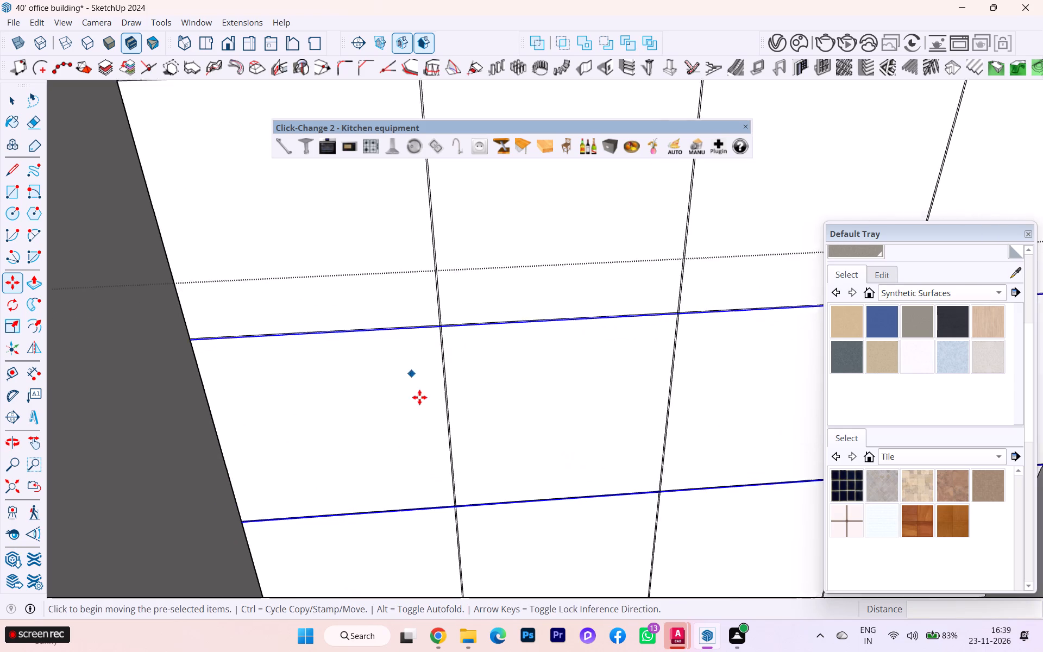
scroll(419, 397, "down", 6)
scroll(477, 513, "up", 3)
scroll(477, 513, "down", 2)
scroll(463, 261, "up", 3)
Push the top segment of the first vertical 4 mm joint strip 3/4" into the long panel.
left_click(9, 103)
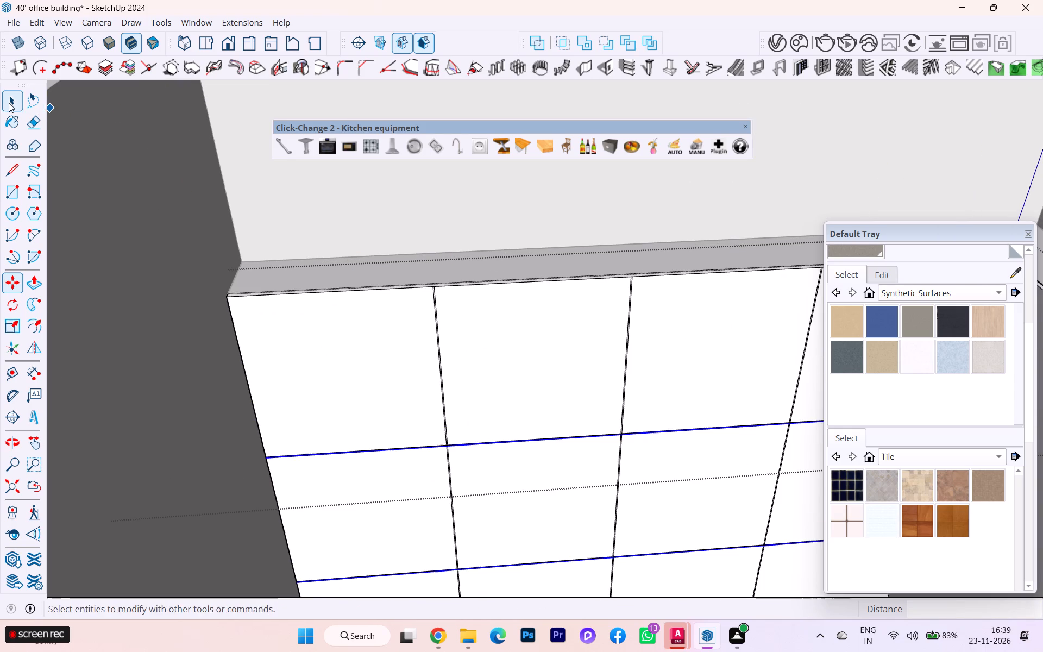
scroll(435, 305, "up", 1)
scroll(441, 313, "down", 3)
scroll(442, 315, "up", 10)
scroll(425, 263, "down", 1)
scroll(425, 263, "up", 4)
scroll(425, 261, "down", 3)
scroll(425, 261, "up", 5)
scroll(428, 273, "down", 4)
scroll(428, 273, "up", 5)
scroll(428, 273, "down", 1)
scroll(428, 273, "up", 2)
scroll(433, 267, "down", 1)
scroll(433, 267, "up", 2)
scroll(433, 267, "down", 1)
scroll(433, 267, "up", 1)
left_click(428, 276)
left_click(431, 273)
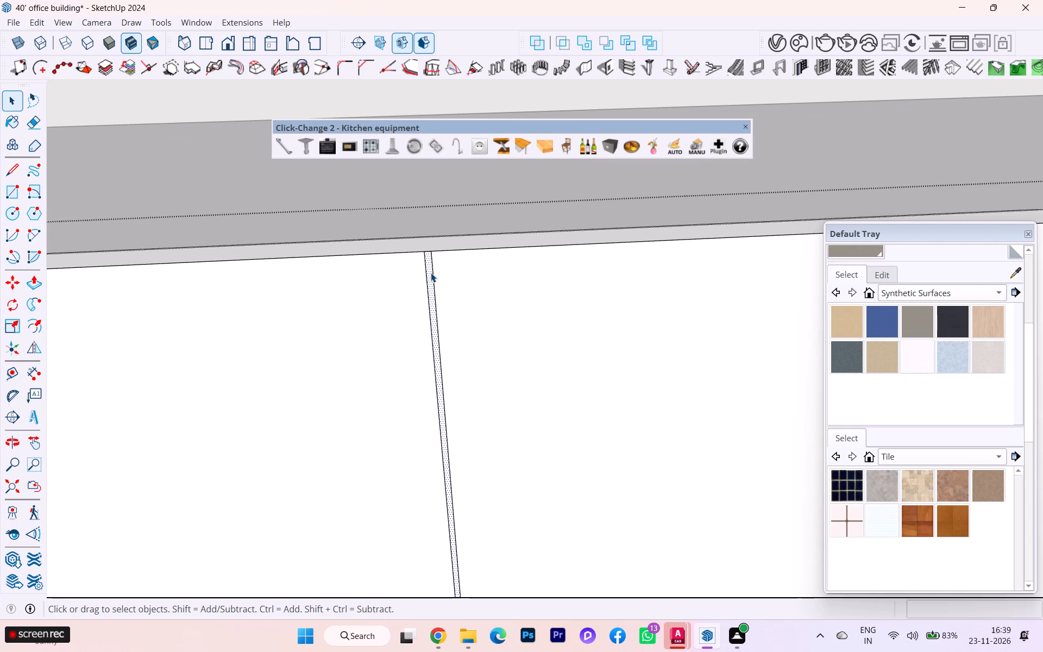
key("p")
left_click(431, 273)
left_click(428, 227)
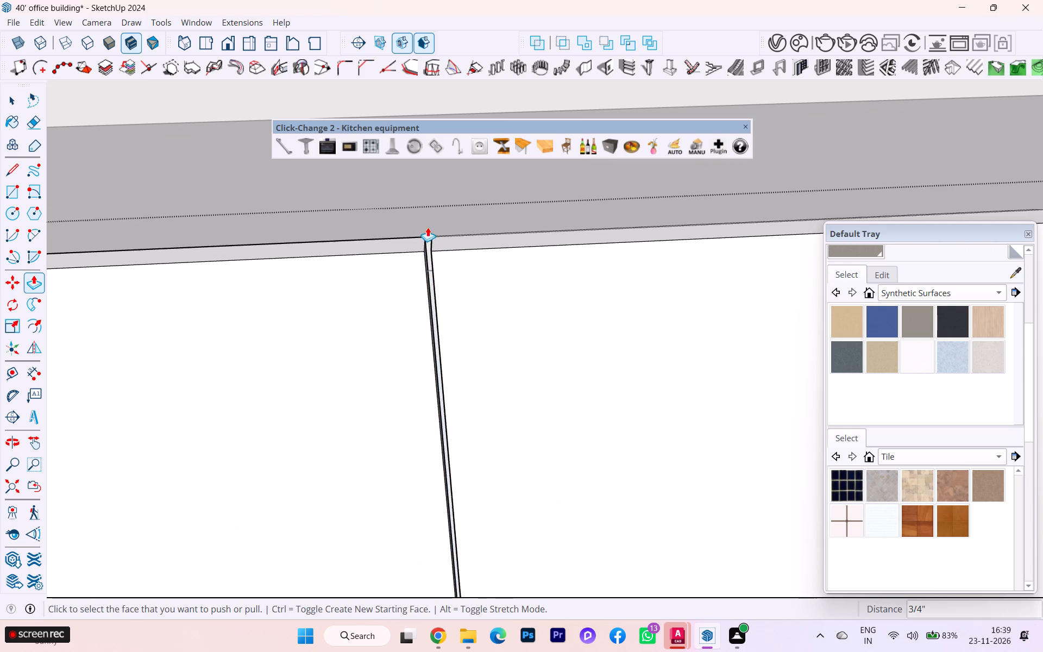
Recess the joint strips meeting at the first column's upper crossing to the same 3/4" depth, including the crossing itself.
scroll(369, 242, "down", 1)
scroll(369, 243, "up", 1)
scroll(368, 244, "down", 3)
scroll(368, 244, "up", 2)
scroll(368, 244, "down", 9)
scroll(244, 233, "up", 2)
scroll(242, 236, "down", 2)
scroll(217, 272, "down", 2)
scroll(227, 283, "up", 2)
scroll(228, 284, "down", 3)
scroll(331, 378, "up", 3)
scroll(350, 414, "down", 1)
scroll(355, 425, "up", 4)
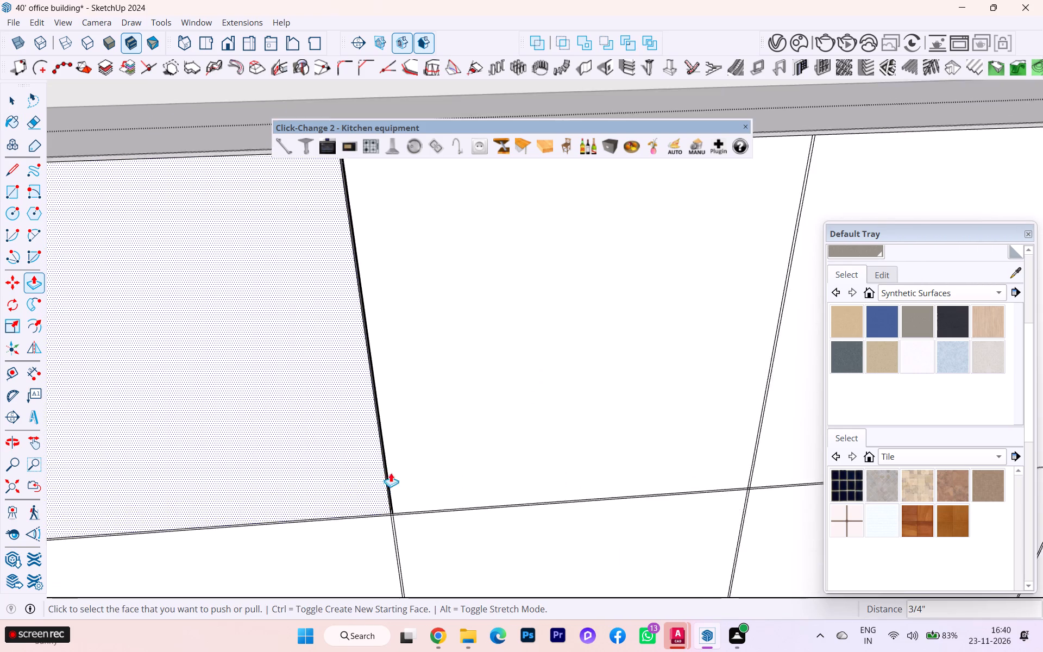
scroll(391, 473, "up", 16)
scroll(386, 527, "down", 1)
scroll(386, 527, "up", 1)
scroll(386, 527, "down", 1)
scroll(386, 527, "up", 1)
double_click(395, 504)
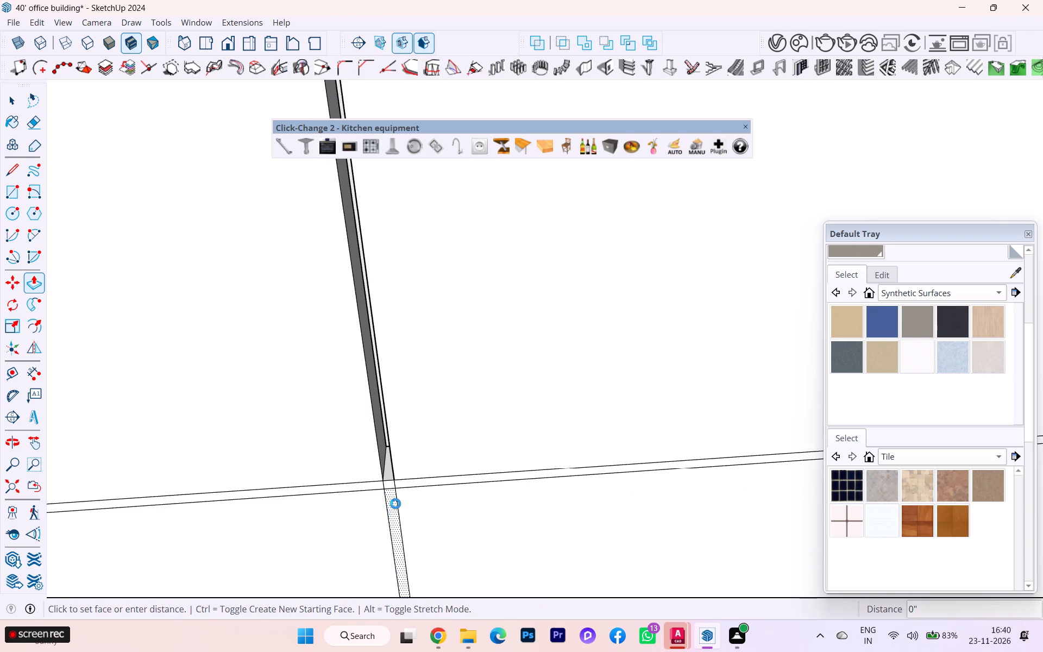
scroll(377, 466, "up", 5)
triple_click(397, 478)
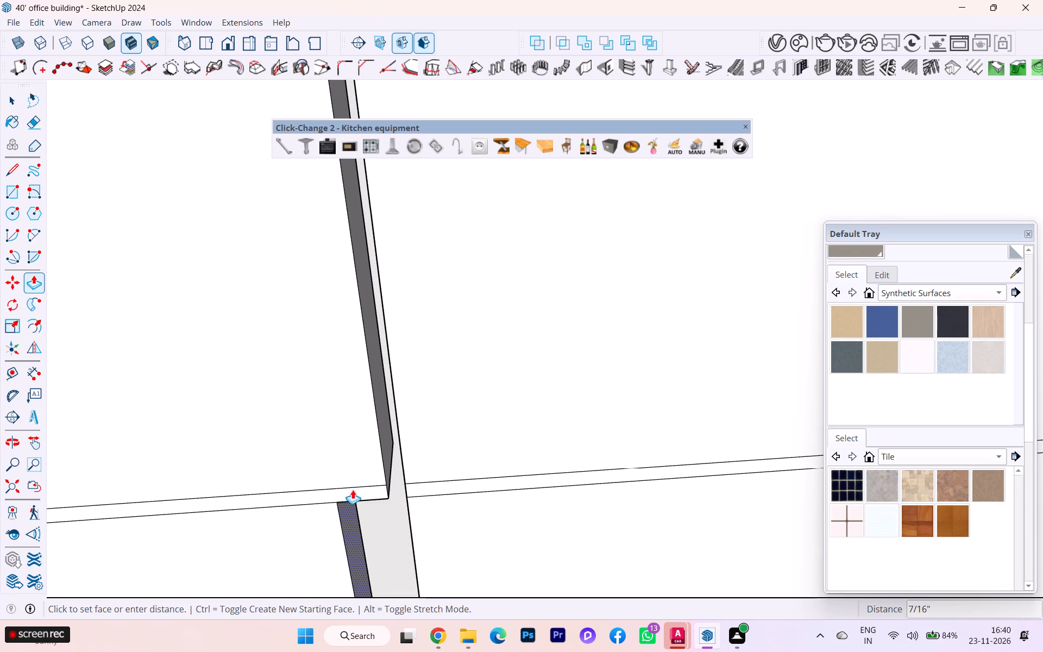
key("Escape")
double_click(361, 490)
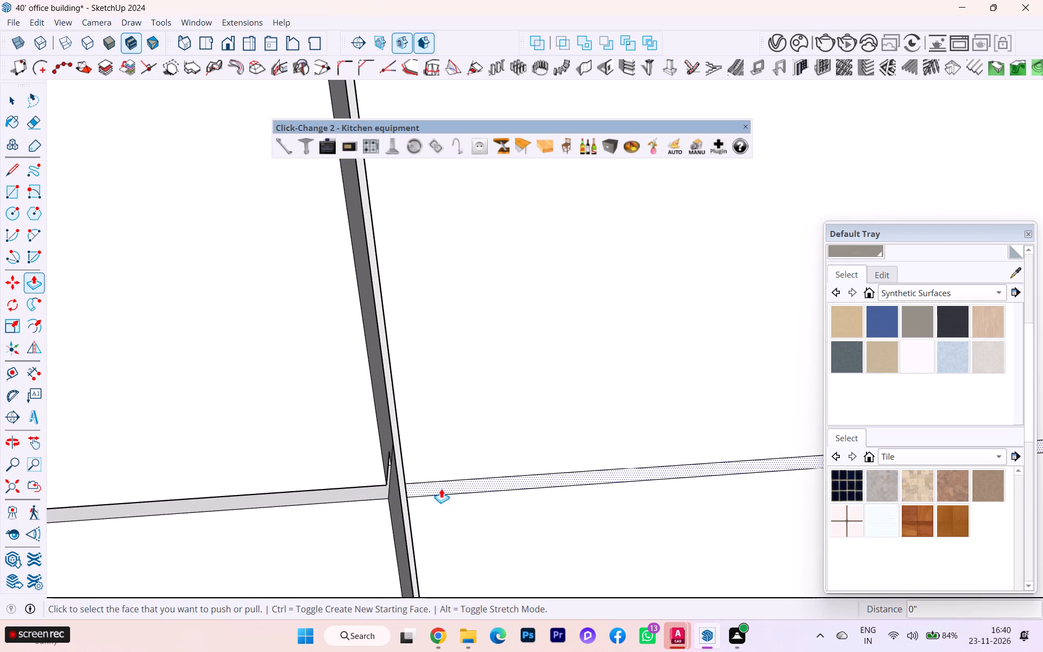
left_click(438, 486)
left_click(438, 486)
Push the leftover sliver face at the joint crossing 5/16" to clear it from the groove.
scroll(424, 474, "down", 1)
middle_click_drag(428, 468, 507, 356)
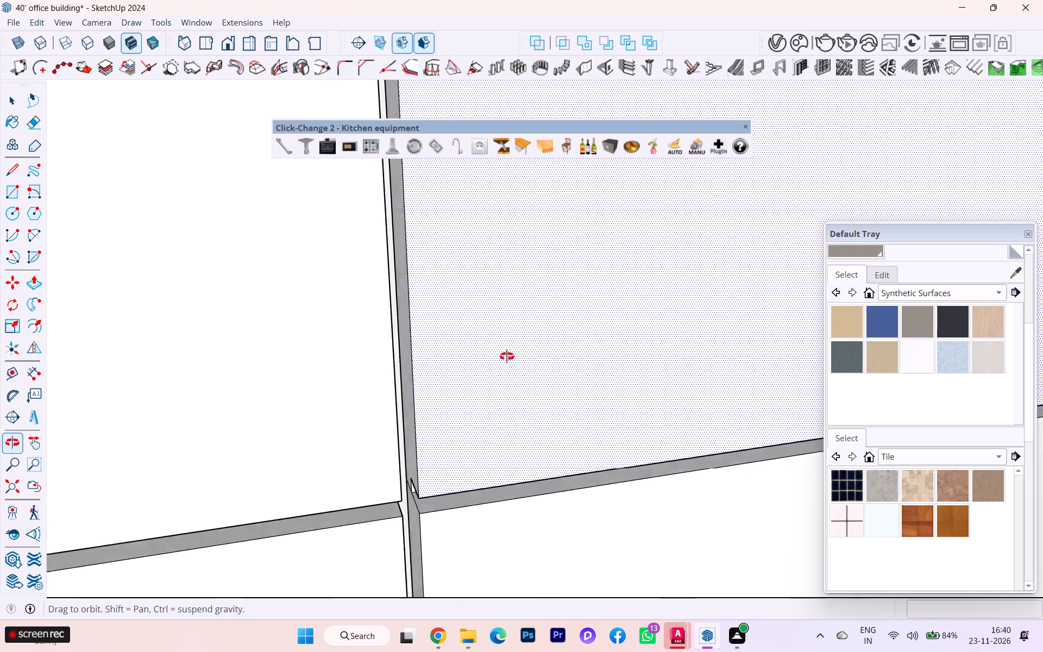
middle_click_drag(507, 356, 514, 315)
scroll(447, 516, "up", 6)
scroll(420, 509, "down", 4)
scroll(419, 507, "up", 5)
scroll(399, 485, "down", 3)
scroll(399, 485, "up", 1)
scroll(399, 485, "down", 1)
scroll(399, 485, "up", 2)
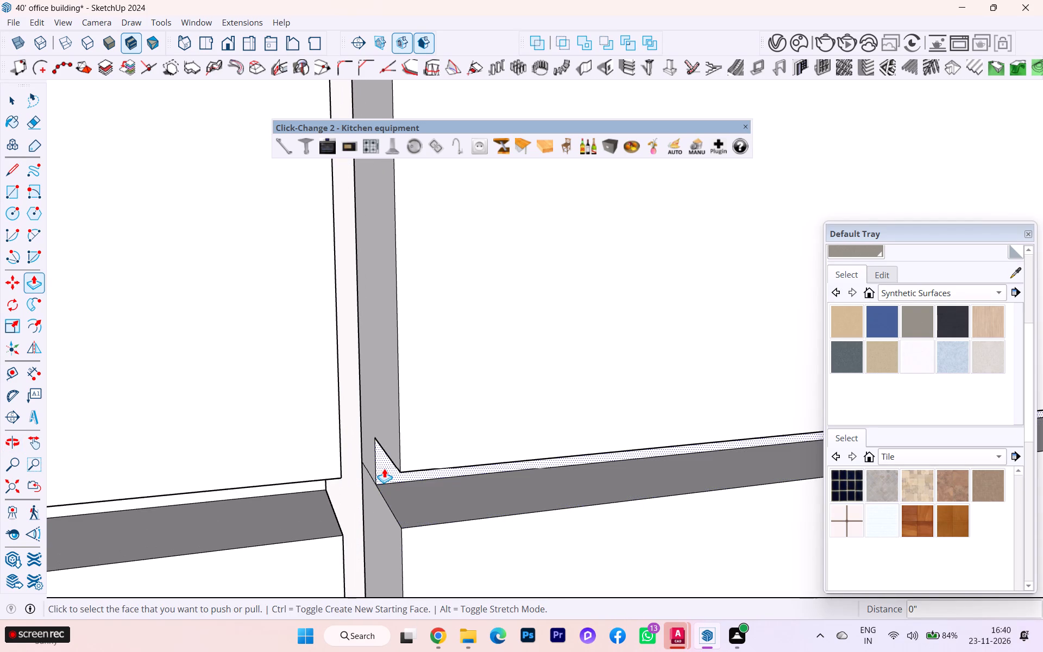
left_click(382, 473)
left_click(356, 434)
scroll(361, 454, "down", 2)
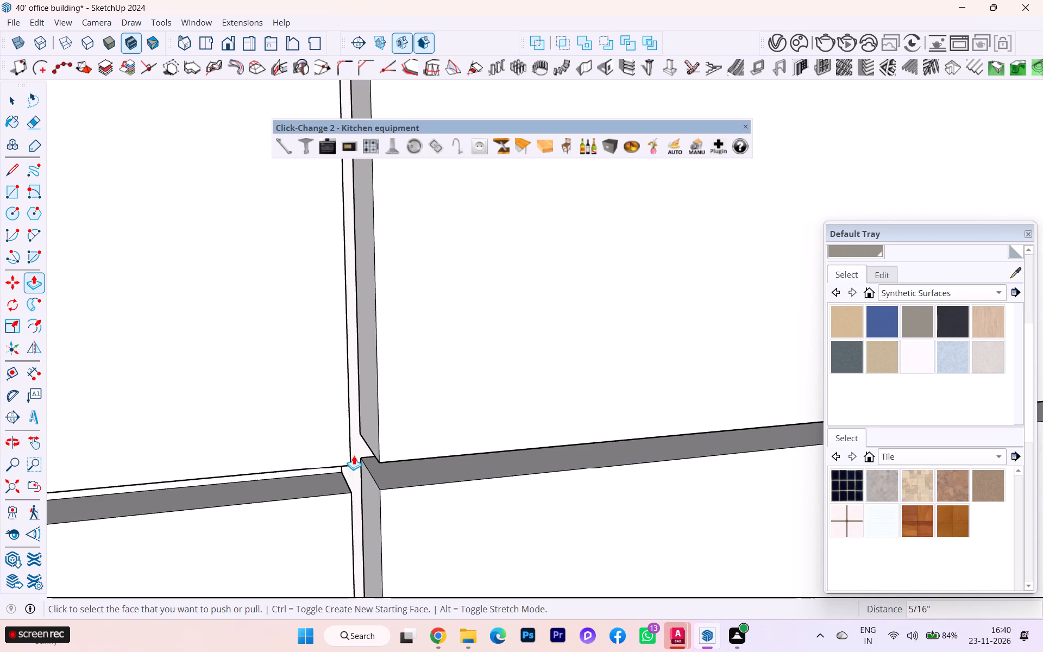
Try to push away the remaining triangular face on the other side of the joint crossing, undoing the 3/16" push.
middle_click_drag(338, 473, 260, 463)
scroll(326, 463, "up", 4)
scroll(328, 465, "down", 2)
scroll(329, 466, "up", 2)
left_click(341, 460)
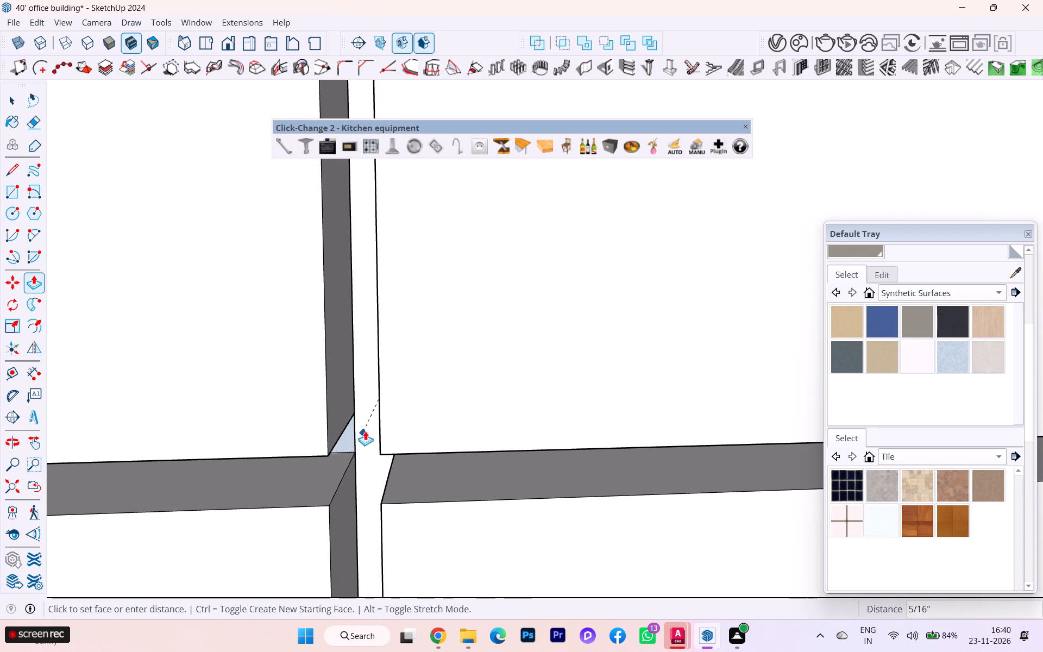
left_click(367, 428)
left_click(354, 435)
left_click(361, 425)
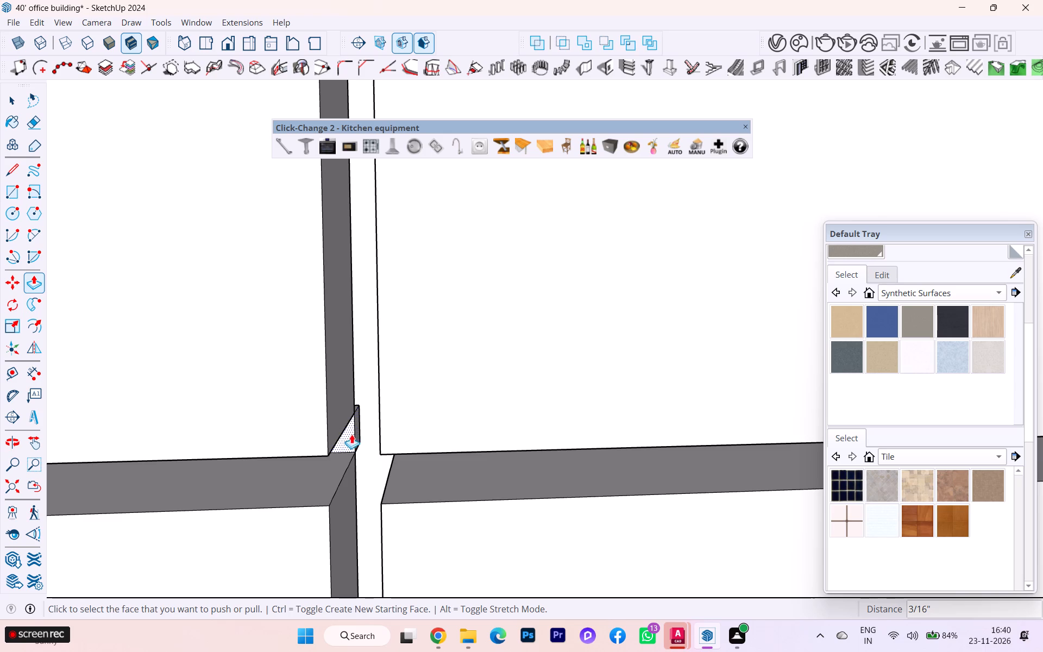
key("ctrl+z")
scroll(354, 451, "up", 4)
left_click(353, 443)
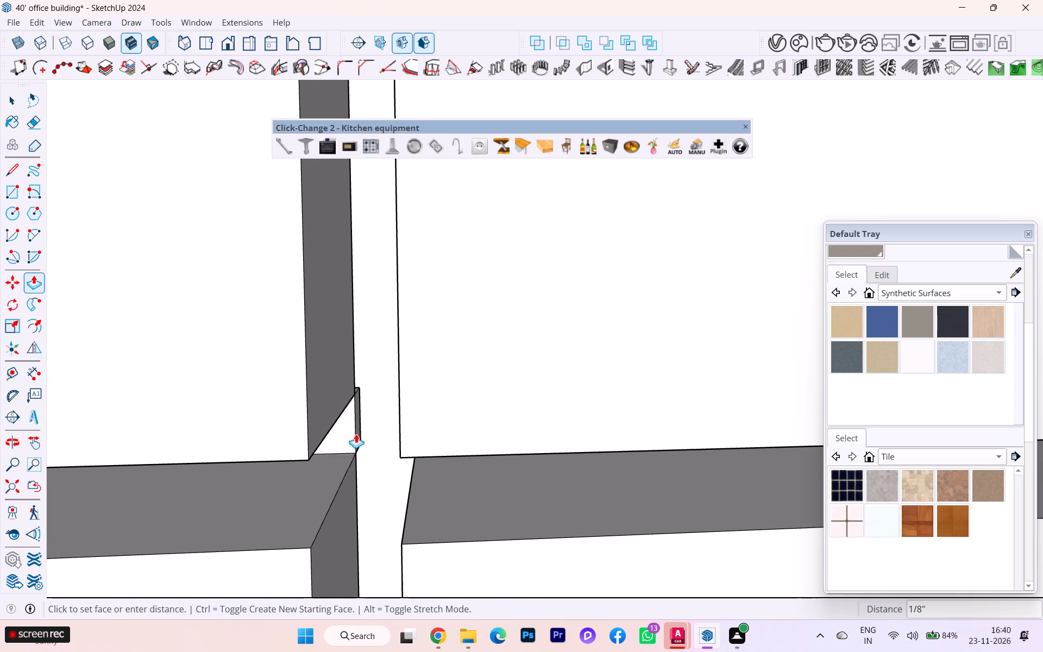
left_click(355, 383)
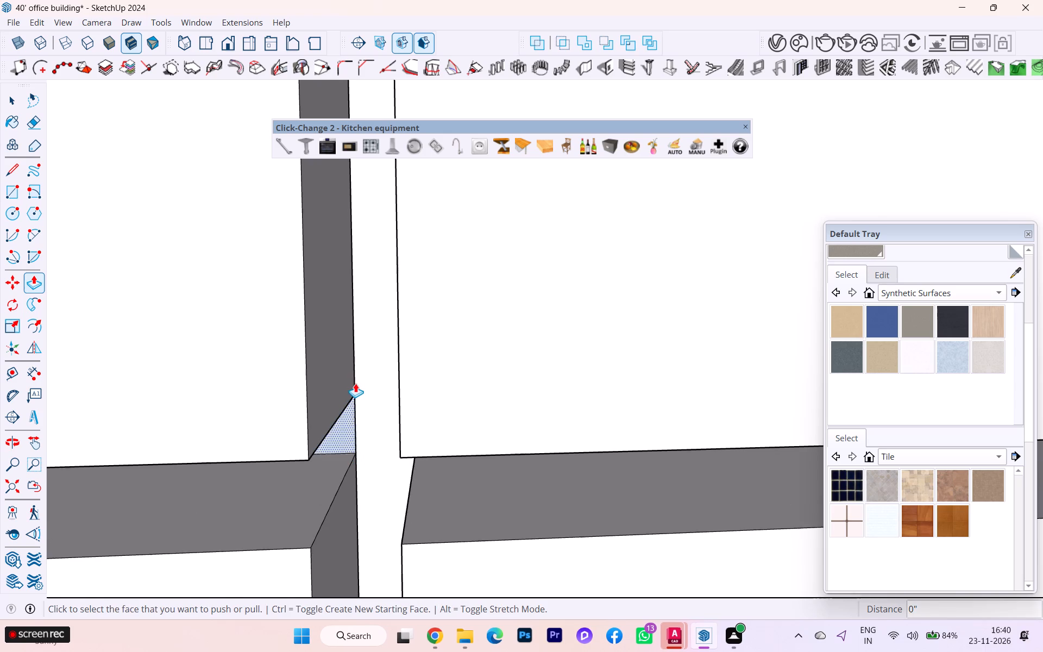
Erase the short vertical edge of the leftover triangular face at the joint crossing.
scroll(365, 399, "down", 4)
scroll(357, 431, "up", 6)
key("e")
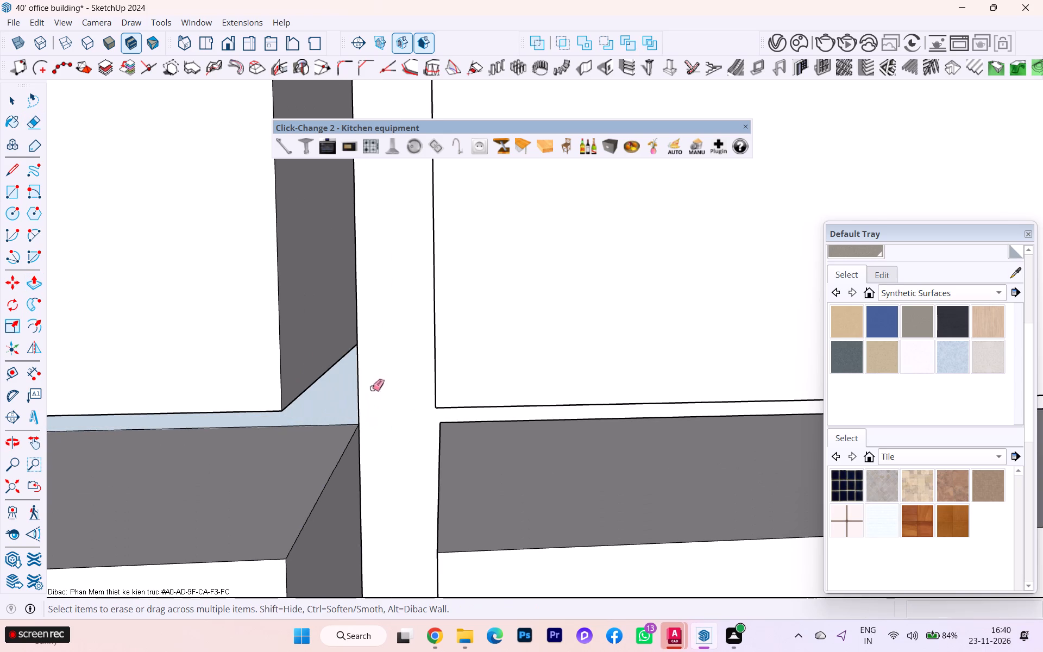
left_click(358, 389)
scroll(353, 394, "down", 5)
scroll(353, 396, "up", 1)
scroll(353, 396, "down", 3)
scroll(373, 437, "up", 1)
scroll(373, 438, "down", 3)
scroll(375, 444, "up", 3)
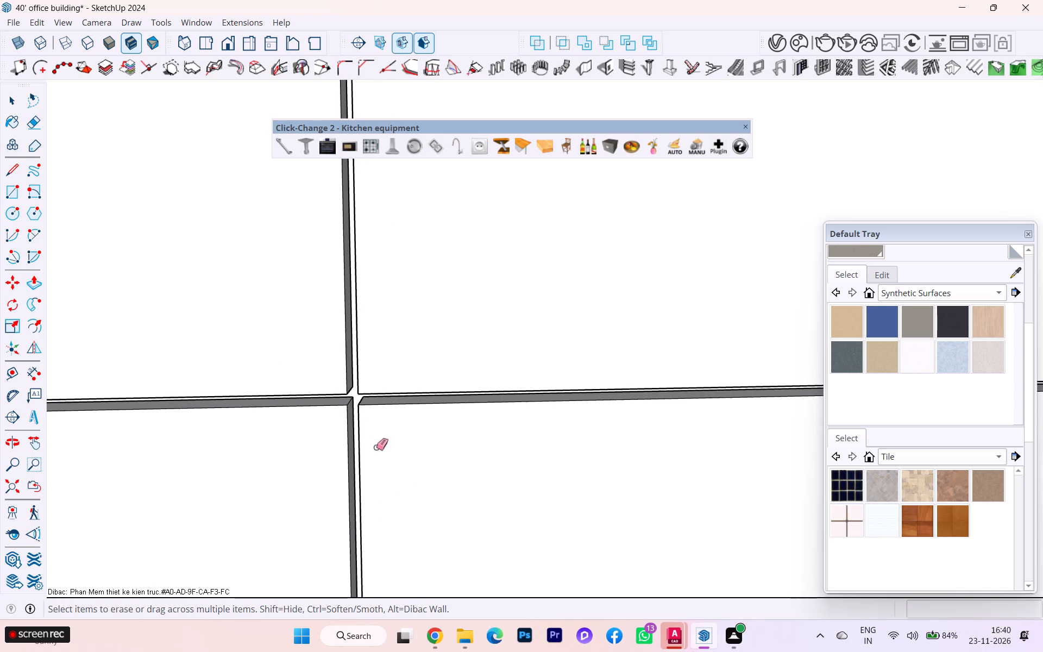
Review the whole office building, then return to the cabin and examine the long panel's joint grid.
scroll(361, 416, "down", 2)
scroll(359, 414, "up", 2)
scroll(358, 413, "down", 9)
scroll(313, 407, "down", 2)
scroll(313, 407, "up", 1)
scroll(313, 407, "down", 11)
scroll(354, 451, "up", 2)
scroll(350, 448, "down", 4)
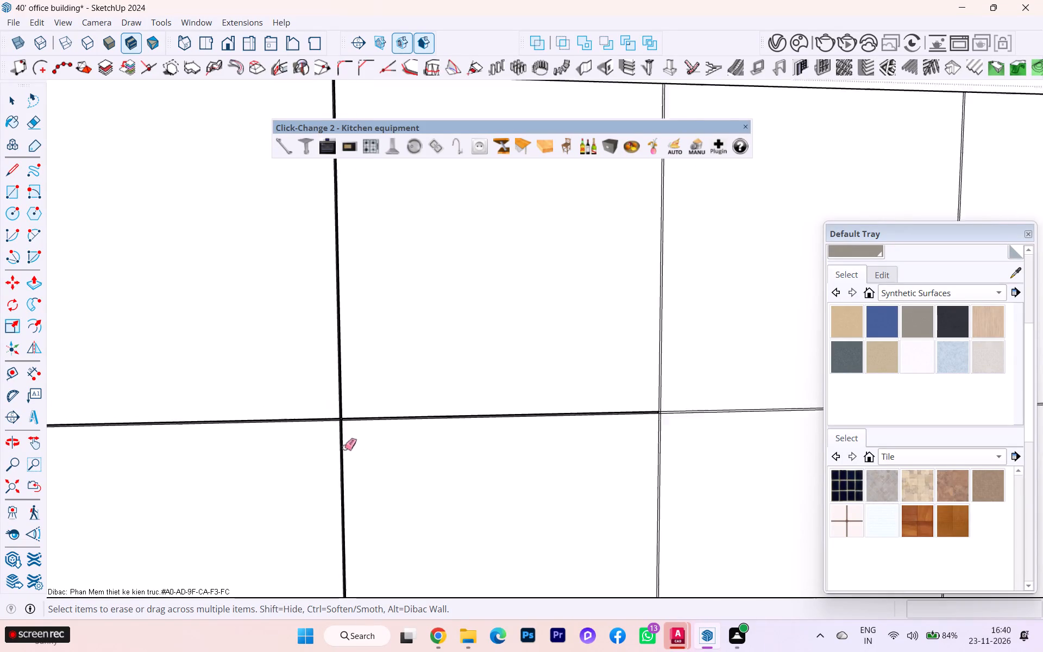
scroll(344, 447, "down", 5)
scroll(337, 444, "up", 1)
scroll(337, 444, "down", 7)
scroll(284, 465, "down", 1)
scroll(282, 467, "up", 1)
scroll(279, 469, "down", 5)
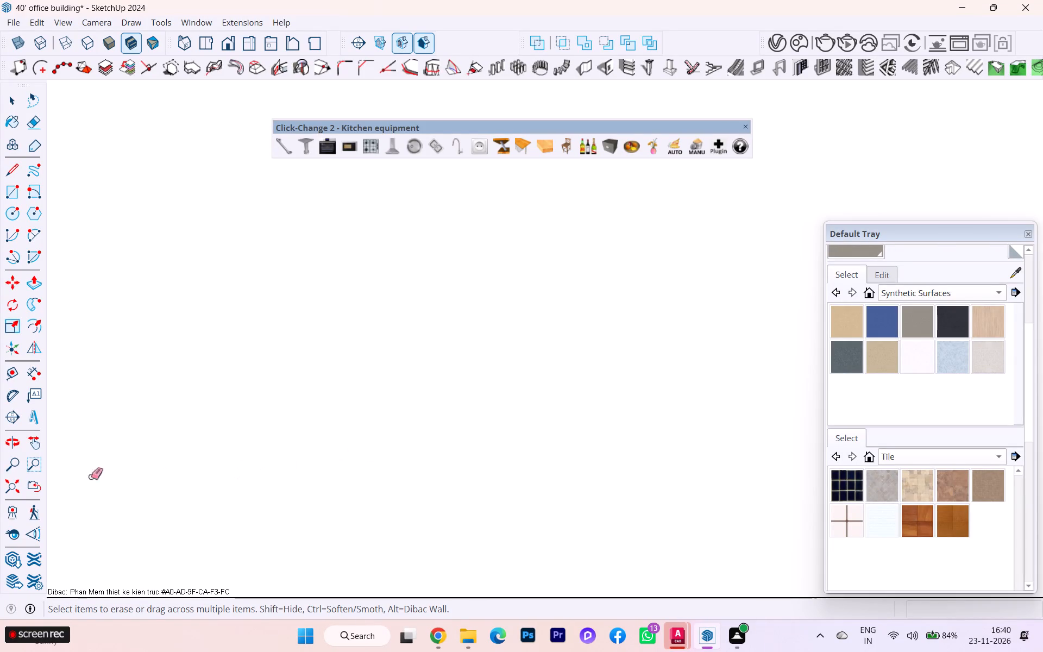
left_click(9, 491)
scroll(237, 500, "down", 2)
scroll(169, 496, "down", 2)
scroll(168, 496, "up", 2)
scroll(168, 496, "down", 4)
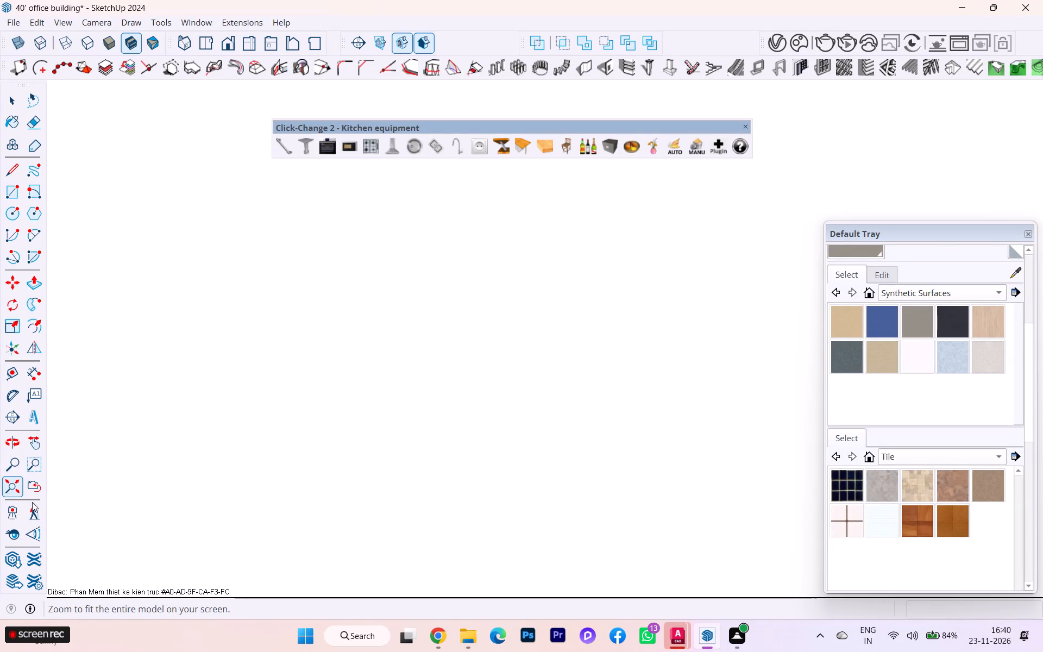
scroll(17, 500, "down", 2)
scroll(189, 500, "down", 8)
scroll(192, 484, "up", 1)
scroll(192, 484, "down", 4)
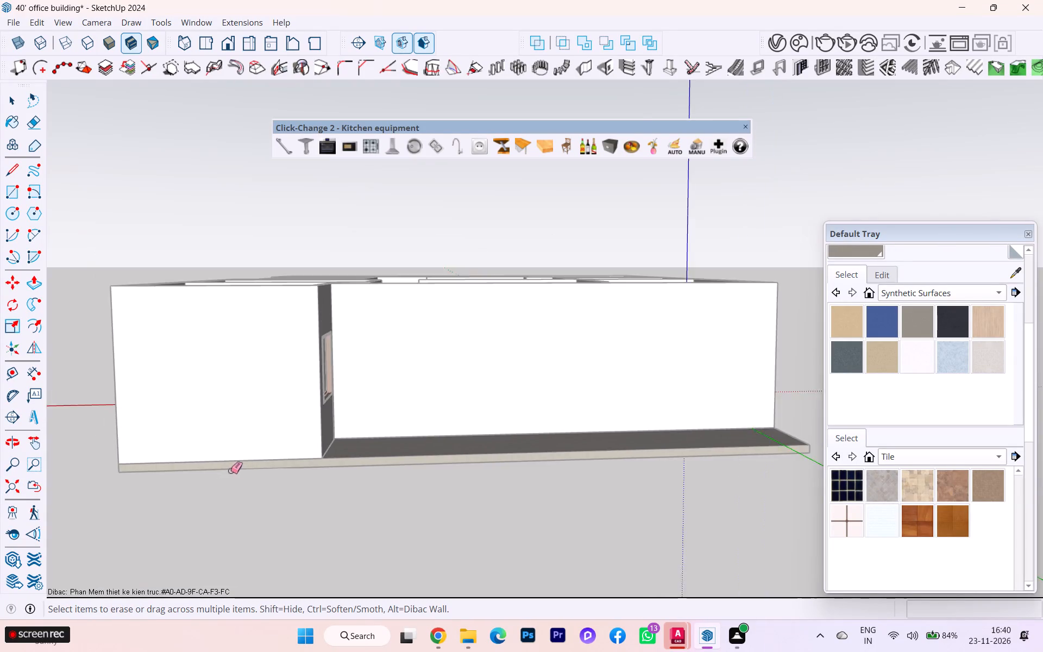
scroll(230, 471, "down", 3)
middle_click_drag(287, 481, 275, 651)
scroll(438, 412, "up", 4)
scroll(453, 392, "down", 2)
middle_click_drag(443, 399, 381, 573)
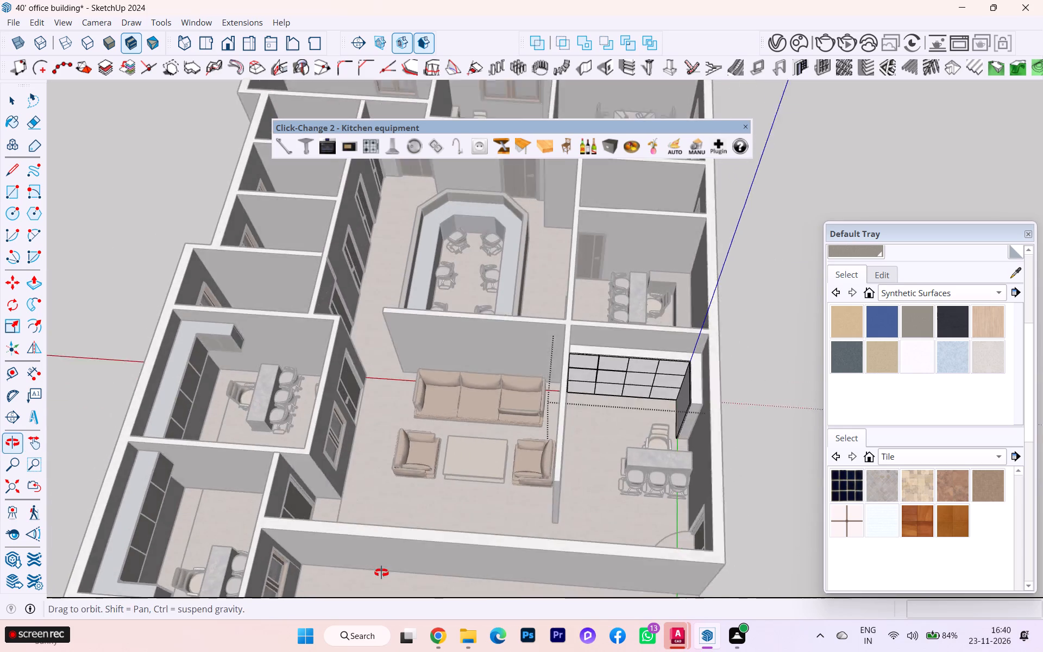
middle_click_drag(381, 573, 380, 574)
scroll(523, 406, "up", 1)
scroll(527, 404, "down", 1)
scroll(527, 403, "up", 6)
scroll(664, 396, "up", 4)
scroll(667, 396, "down", 5)
scroll(667, 396, "up", 1)
middle_click_drag(668, 368, 592, 252)
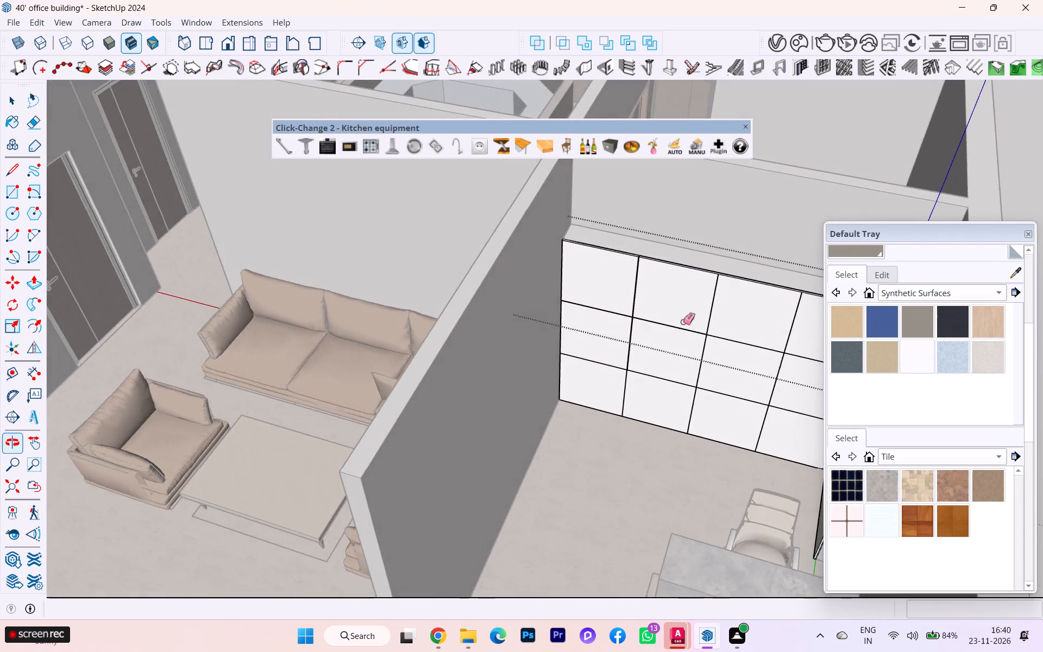
scroll(725, 348, "up", 10)
scroll(753, 369, "down", 1)
scroll(753, 369, "up", 3)
scroll(766, 359, "down", 2)
scroll(771, 355, "up", 1)
middle_click_drag(690, 354, 759, 351)
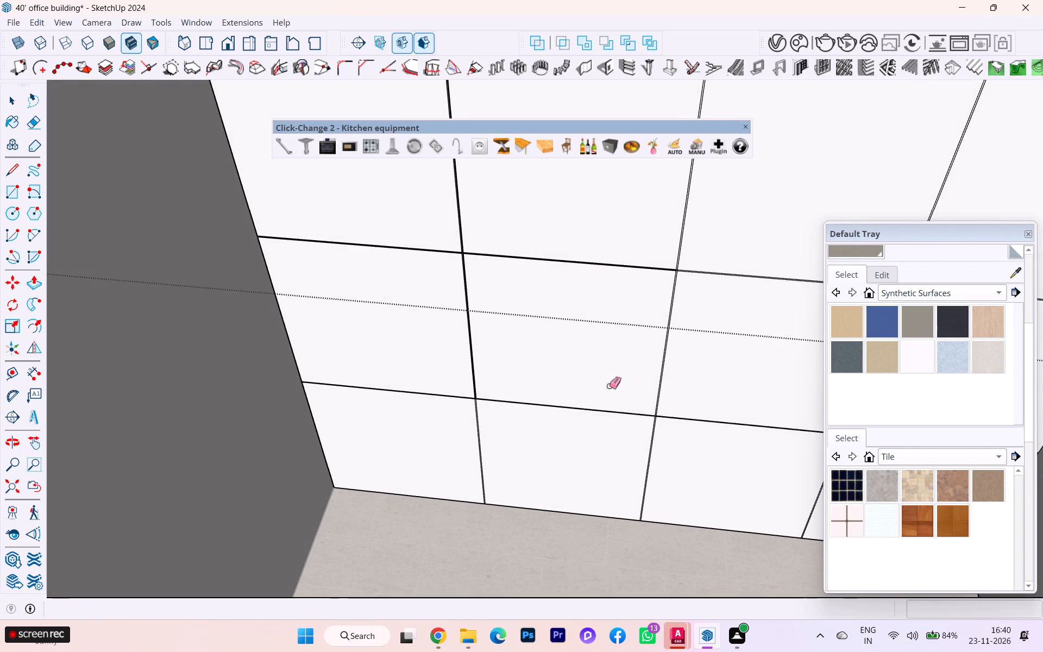
Push the top-row segment of the panel's second vertical joint strip 3/4" into the lining panel.
key("p")
scroll(581, 417, "down", 5)
scroll(551, 450, "up", 3)
scroll(551, 450, "down", 1)
scroll(716, 197, "up", 7)
scroll(649, 227, "down", 2)
scroll(649, 227, "up", 1)
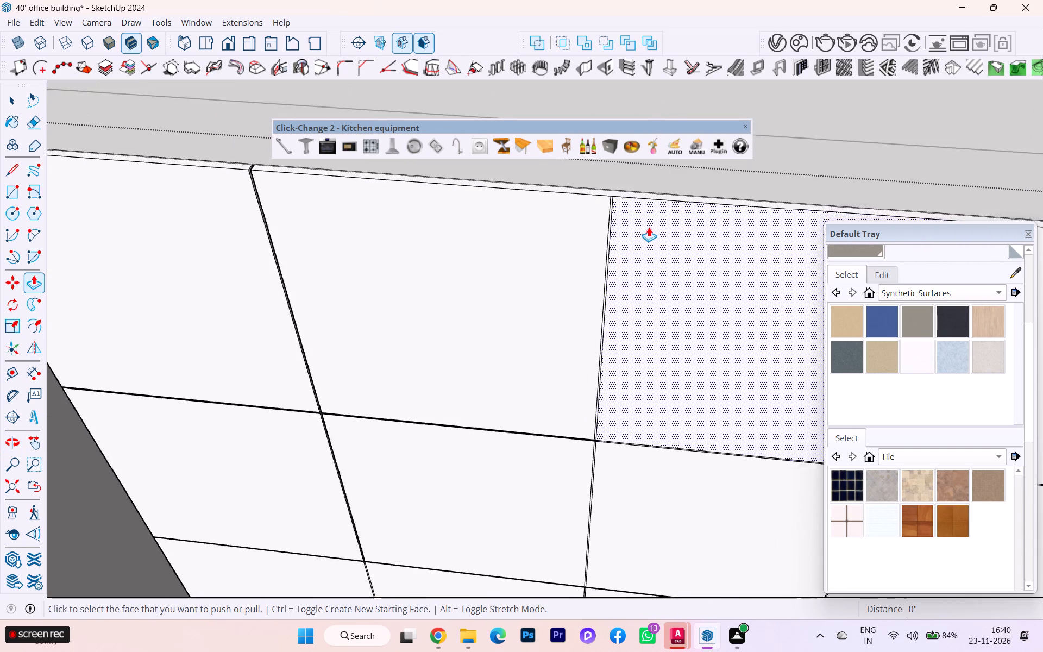
scroll(649, 227, "up", 3)
scroll(617, 204, "down", 2)
scroll(617, 204, "up", 14)
scroll(604, 191, "down", 2)
scroll(604, 191, "up", 2)
scroll(604, 191, "down", 2)
scroll(604, 191, "up", 1)
left_click(606, 192)
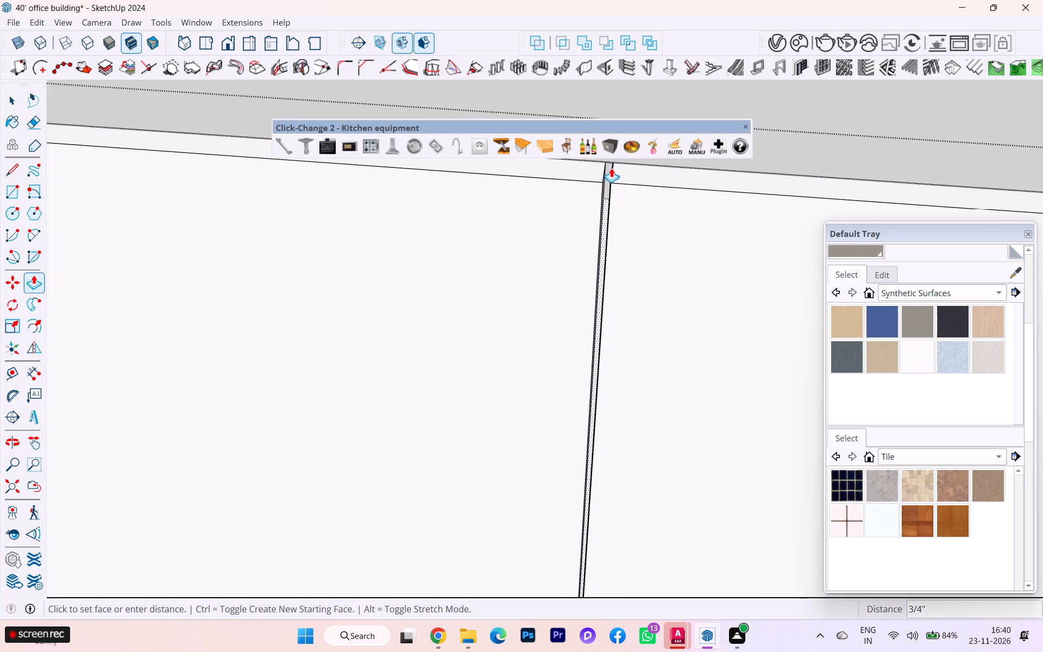
left_click(611, 165)
Push the top-row segment of the third vertical joint strip 3/4" into the lining panel.
scroll(562, 210, "down", 7)
scroll(407, 244, "down", 2)
scroll(398, 248, "up", 3)
scroll(396, 248, "down", 2)
scroll(390, 259, "up", 1)
scroll(390, 259, "down", 4)
scroll(390, 262, "up", 1)
scroll(381, 273, "down", 3)
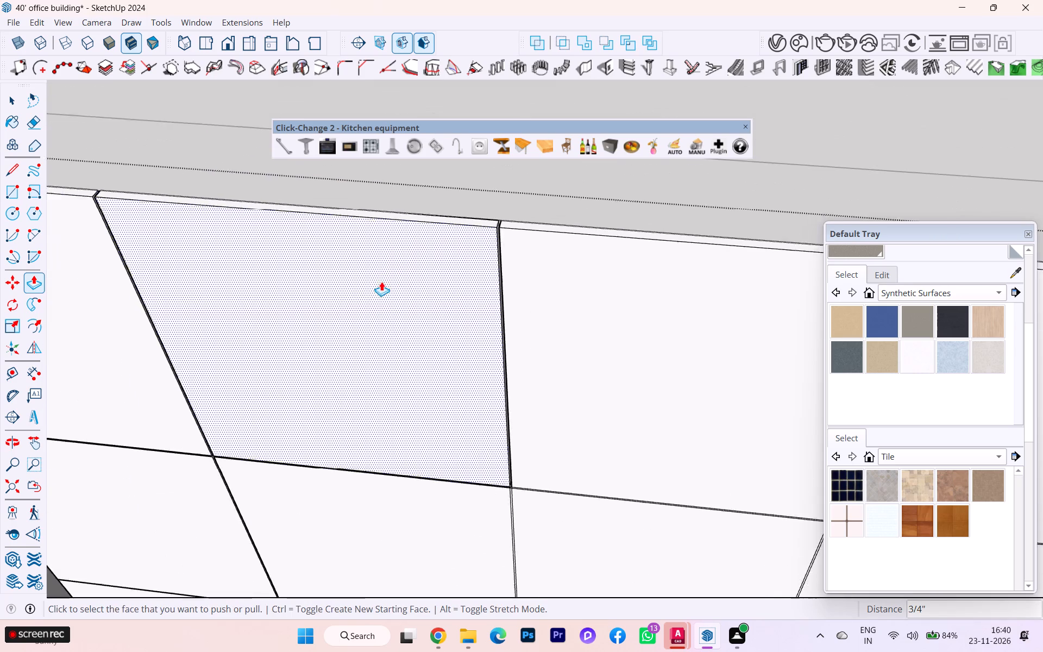
scroll(381, 281, "down", 6)
scroll(382, 289, "up", 1)
scroll(382, 289, "down", 2)
scroll(382, 289, "up", 5)
scroll(382, 289, "down", 3)
scroll(382, 309, "up", 1)
scroll(384, 309, "down", 2)
scroll(408, 312, "up", 3)
scroll(431, 313, "down", 10)
scroll(733, 312, "up", 2)
scroll(722, 309, "down", 2)
scroll(721, 308, "up", 8)
scroll(669, 298, "down", 3)
scroll(669, 298, "up", 1)
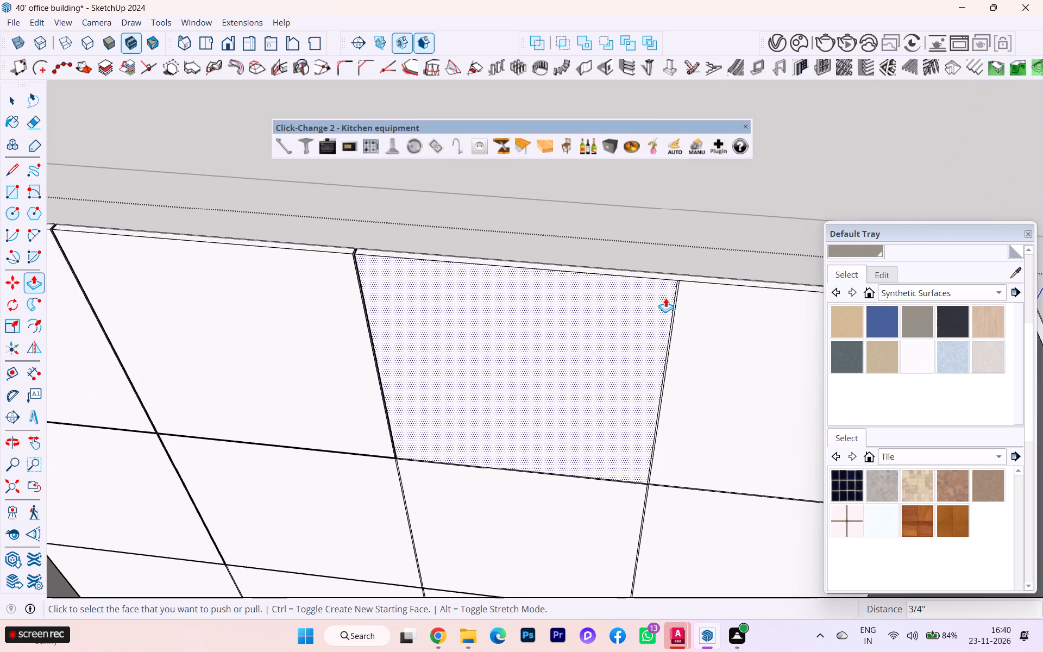
scroll(665, 298, "up", 2)
scroll(678, 291, "down", 1)
scroll(678, 291, "up", 5)
scroll(679, 291, "down", 1)
scroll(679, 291, "up", 14)
left_click(676, 271)
left_click(678, 237)
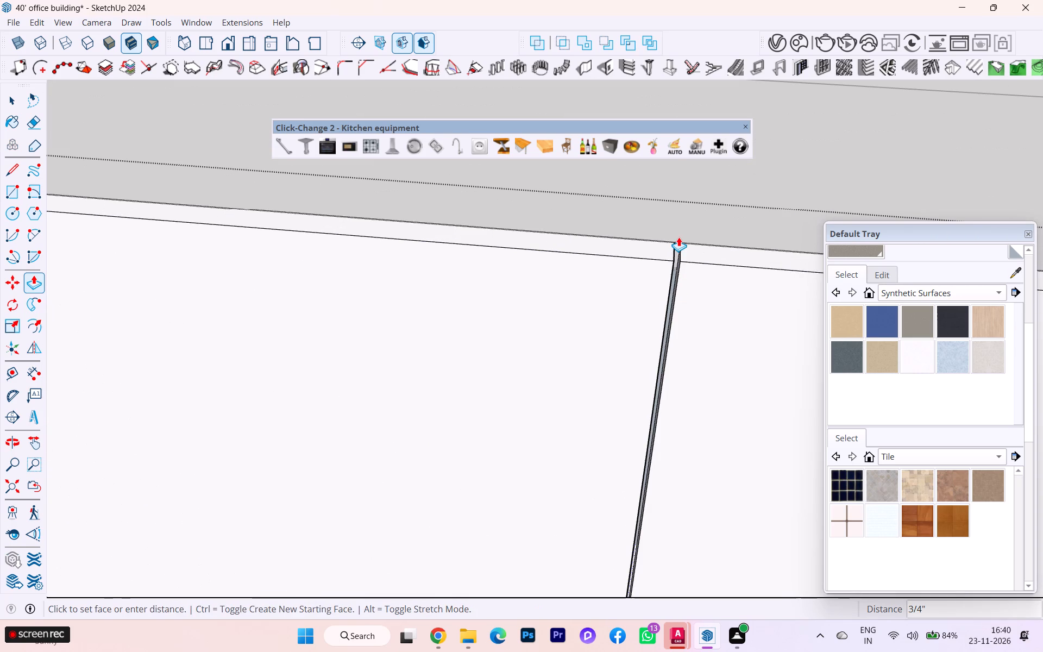
Push the second vertical joint's strip just below the upper horizontal joint 3/4" into the panel.
scroll(698, 212, "down", 3)
scroll(702, 210, "up", 3)
scroll(703, 210, "down", 11)
scroll(605, 293, "down", 7)
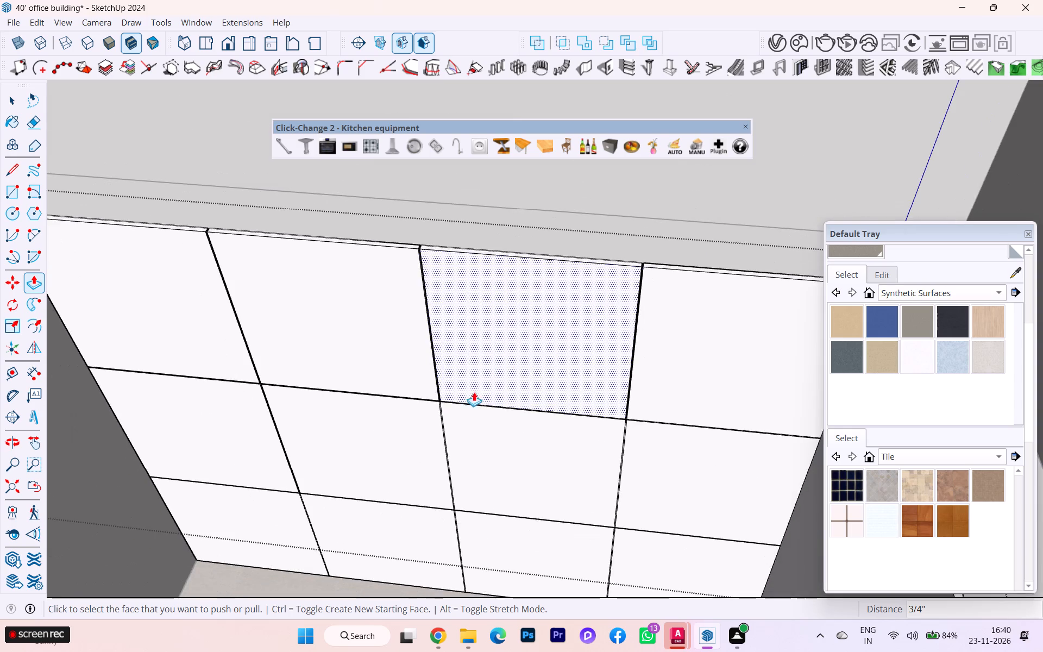
scroll(448, 424, "up", 6)
scroll(459, 435, "down", 3)
scroll(459, 434, "up", 14)
middle_click_drag(431, 367, 459, 323)
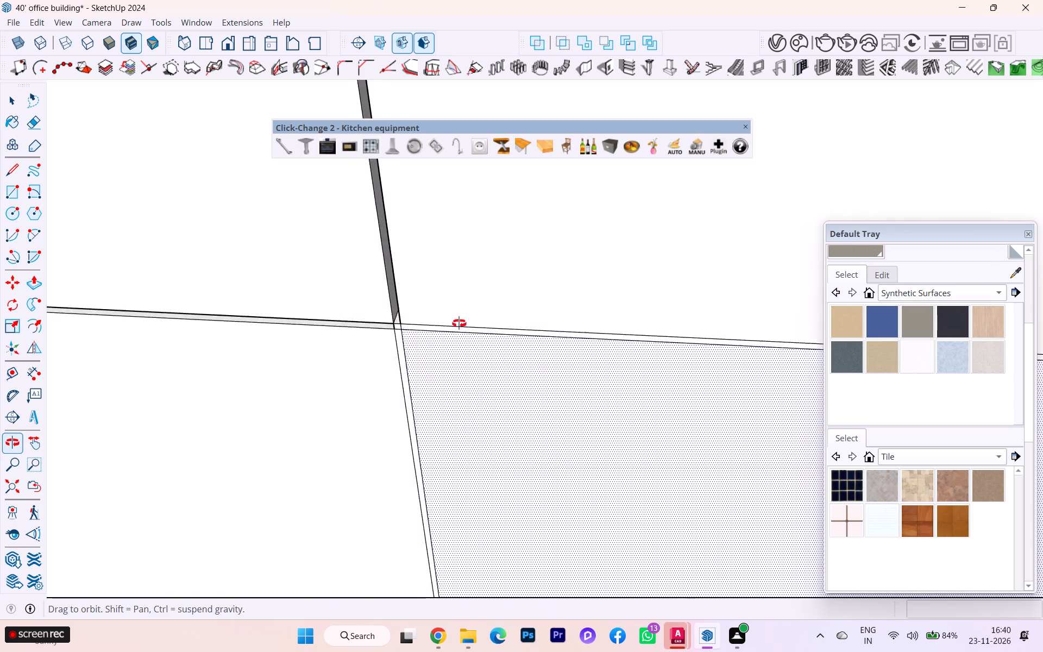
middle_click_drag(459, 323, 611, 233)
scroll(472, 356, "down", 1)
scroll(470, 357, "up", 3)
scroll(459, 367, "down", 1)
scroll(459, 368, "up", 2)
scroll(412, 373, "down", 3)
scroll(412, 373, "up", 2)
middle_click_drag(387, 375, 346, 405)
scroll(385, 377, "down", 1)
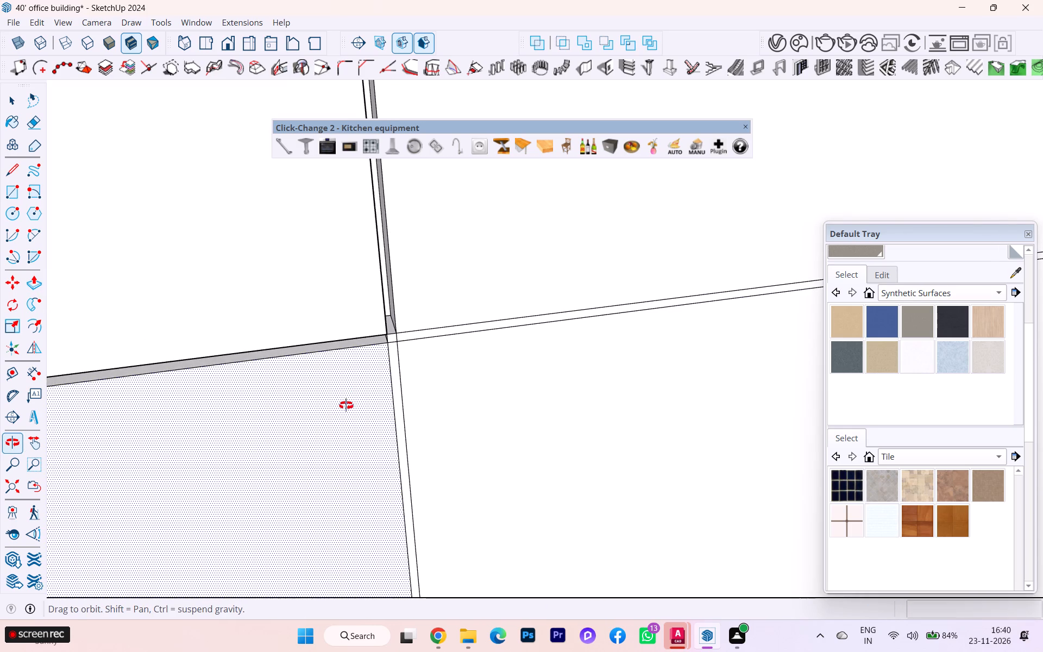
middle_click_drag(346, 405, 345, 405)
scroll(386, 365, "up", 4)
left_click(393, 360)
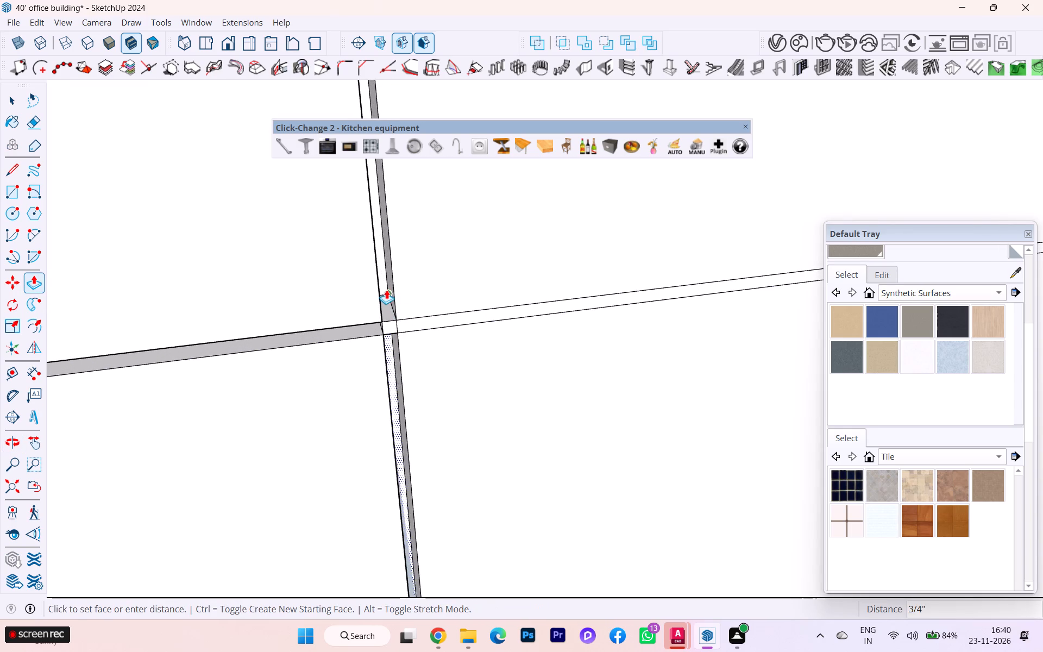
left_click(387, 280)
Push the upper horizontal joint strip between the second and third vertical joints 3/4" into the panel.
scroll(343, 304, "down", 5)
scroll(327, 322, "up", 1)
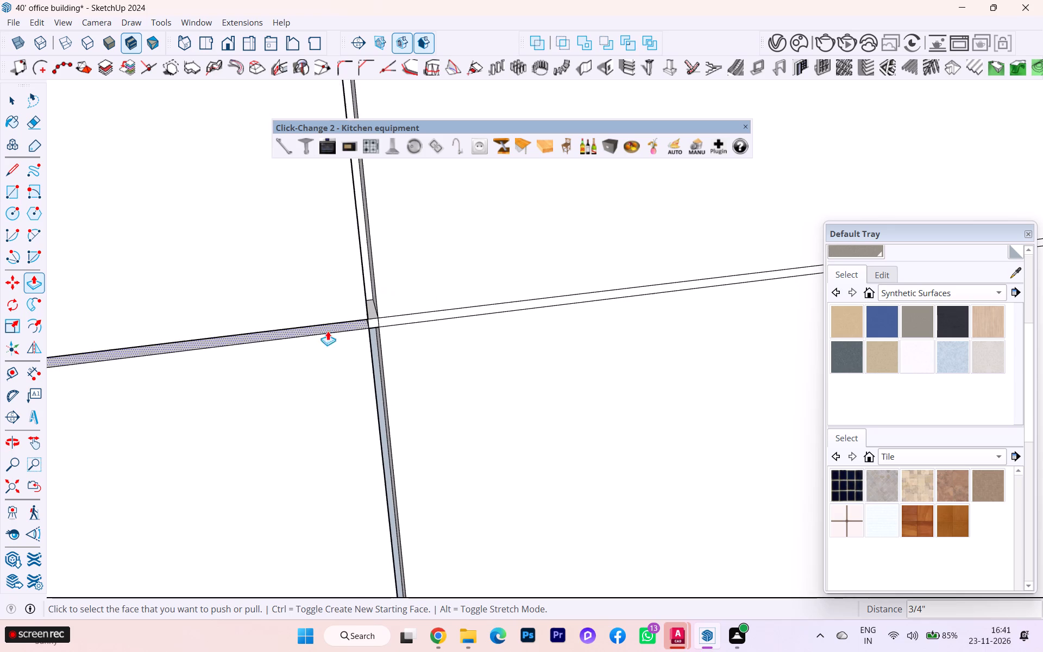
scroll(359, 361, "down", 3)
scroll(385, 350, "up", 6)
scroll(392, 347, "down", 3)
scroll(392, 347, "up", 5)
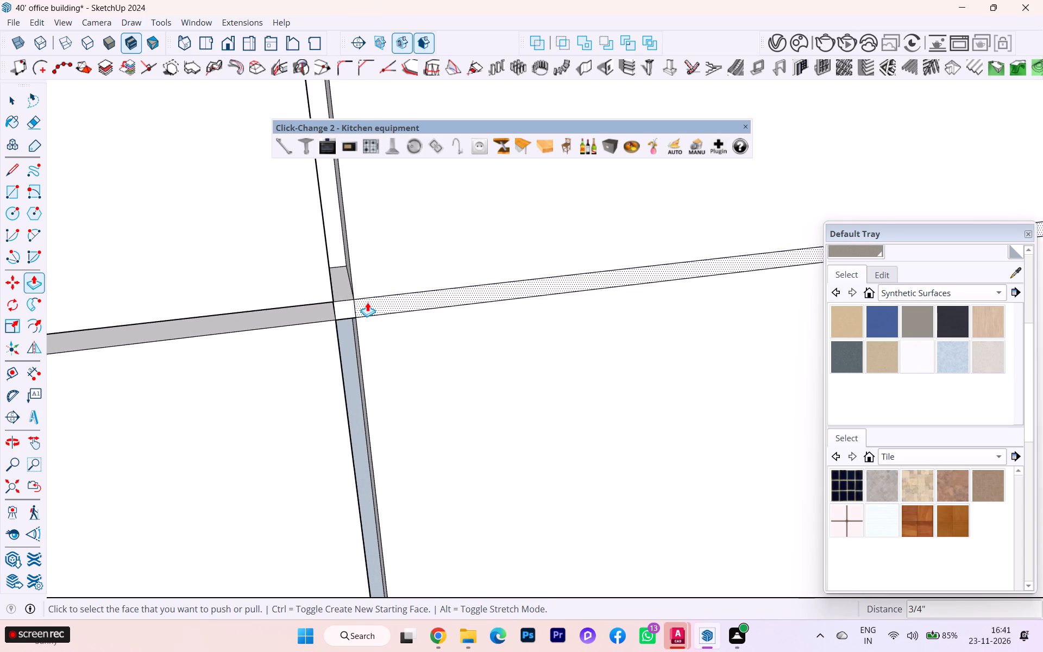
left_click(367, 304)
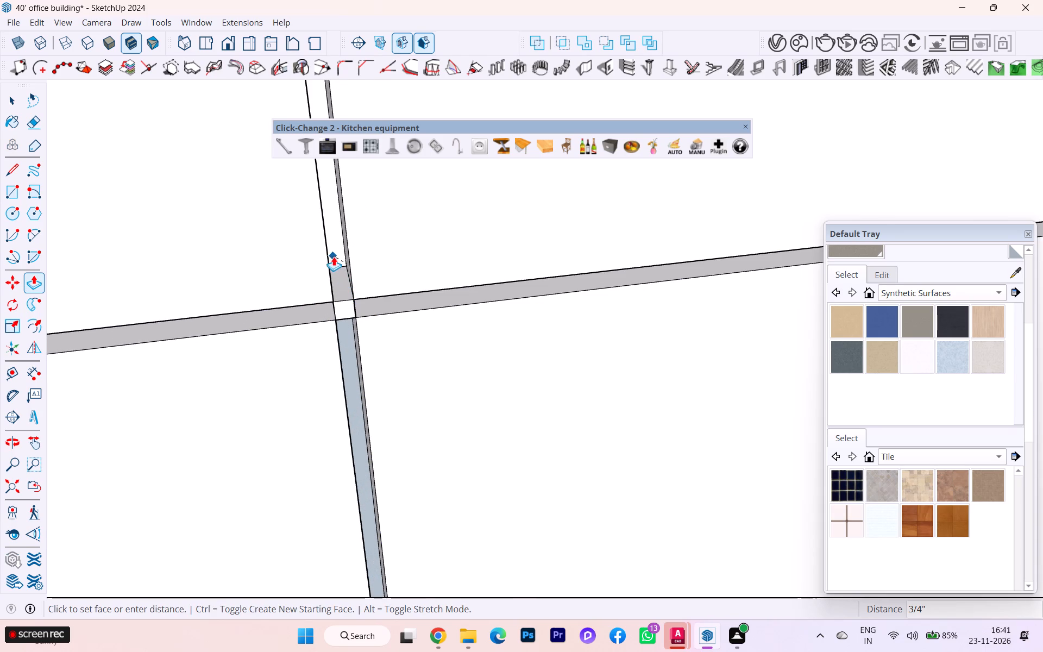
left_click(334, 256)
Push the small square face at the crossing of the second vertical and upper horizontal joints 3/4" inward.
scroll(334, 298, "down", 1)
scroll(332, 302, "up", 1)
scroll(331, 305, "down", 1)
scroll(331, 310, "up", 3)
left_click(336, 306)
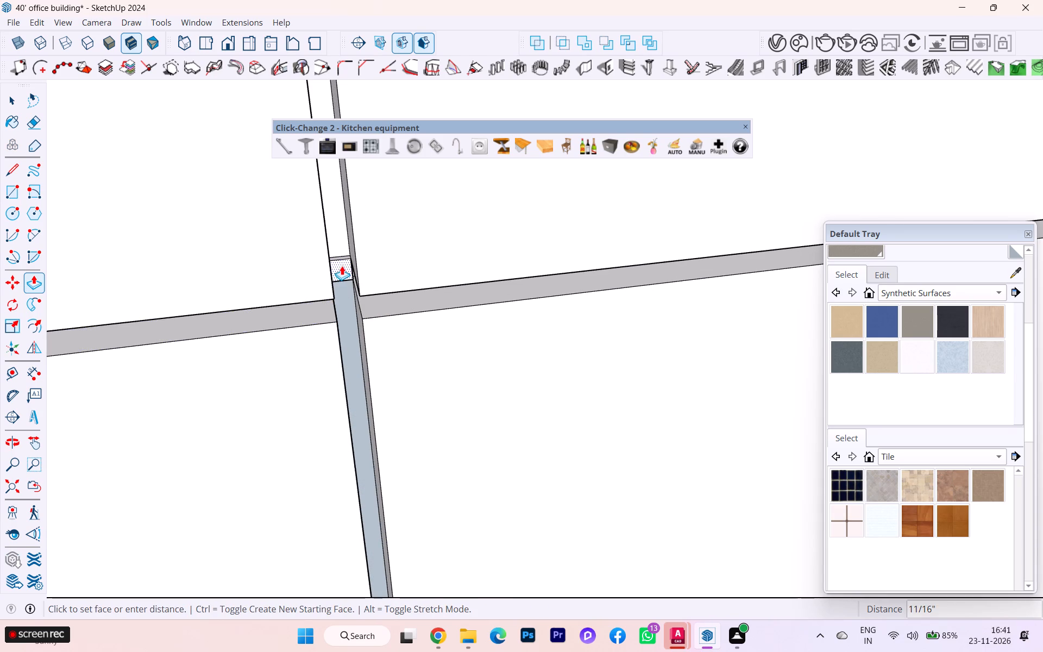
left_click(340, 231)
Push the back face of the vertical groove above the joint crossing deeper, level with the groove below.
scroll(353, 328, "up", 2)
scroll(353, 329, "down", 2)
middle_click_drag(350, 323, 324, 271)
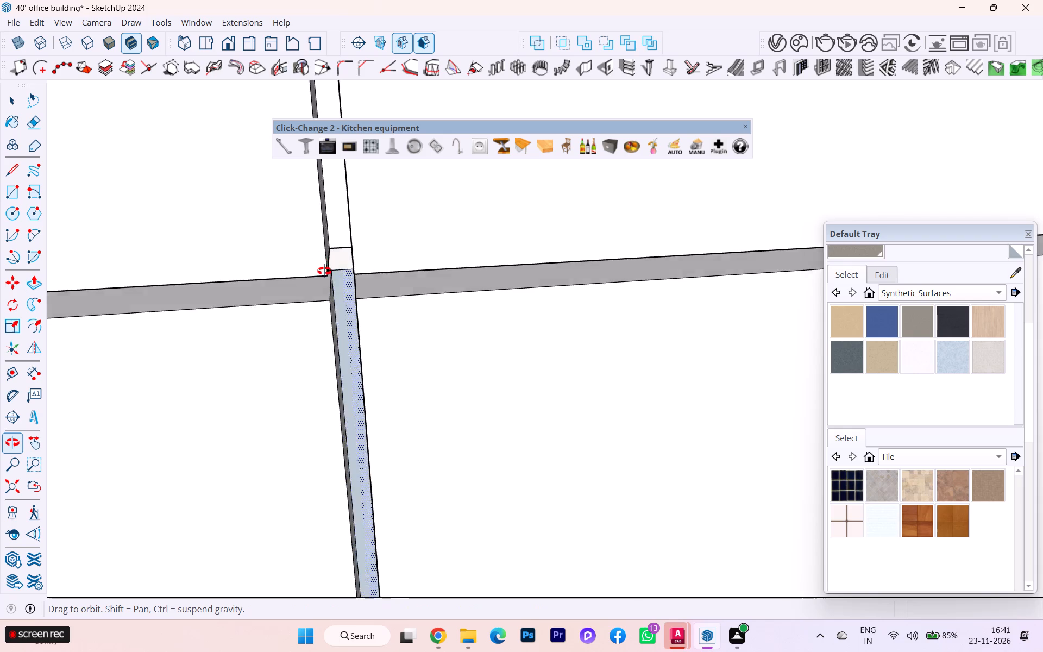
middle_click_drag(324, 271, 312, 222)
scroll(341, 260, "up", 6)
scroll(342, 244, "down", 1)
scroll(342, 242, "up", 2)
scroll(297, 253, "down", 4)
scroll(310, 296, "up", 3)
scroll(321, 294, "down", 1)
scroll(321, 296, "up", 2)
scroll(321, 298, "down", 1)
scroll(281, 337, "down", 3)
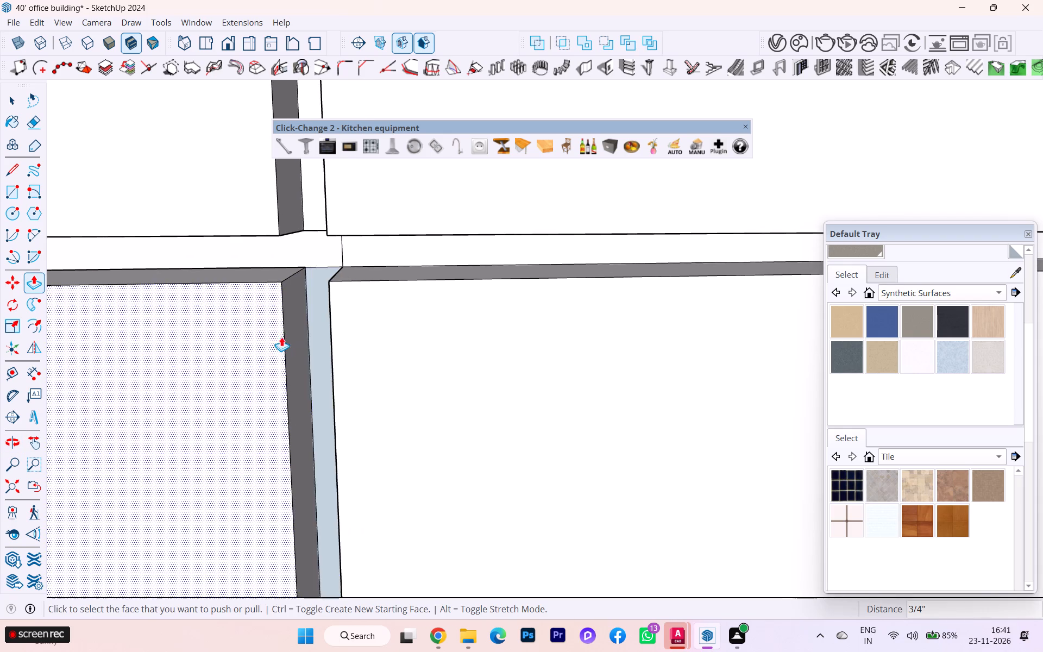
scroll(281, 337, "down", 3)
left_click(304, 238)
scroll(304, 250, "up", 5)
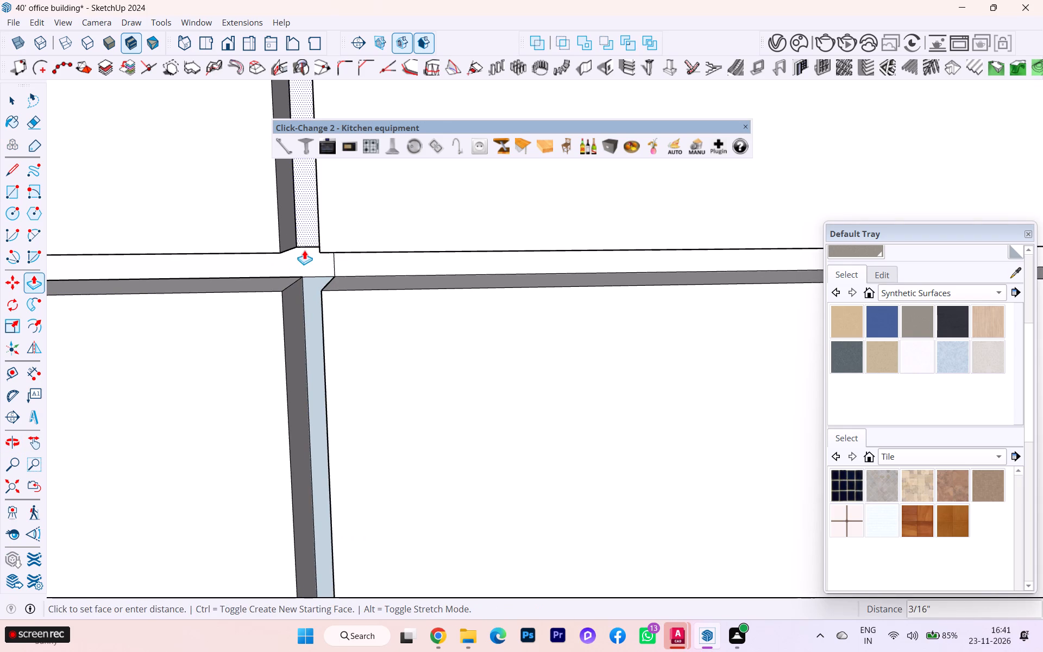
scroll(308, 263, "up", 3)
scroll(332, 331, "down", 2)
scroll(331, 330, "up", 1)
scroll(331, 330, "down", 2)
left_click(342, 355)
scroll(345, 353, "down", 1)
scroll(345, 353, "up", 1)
scroll(345, 353, "down", 3)
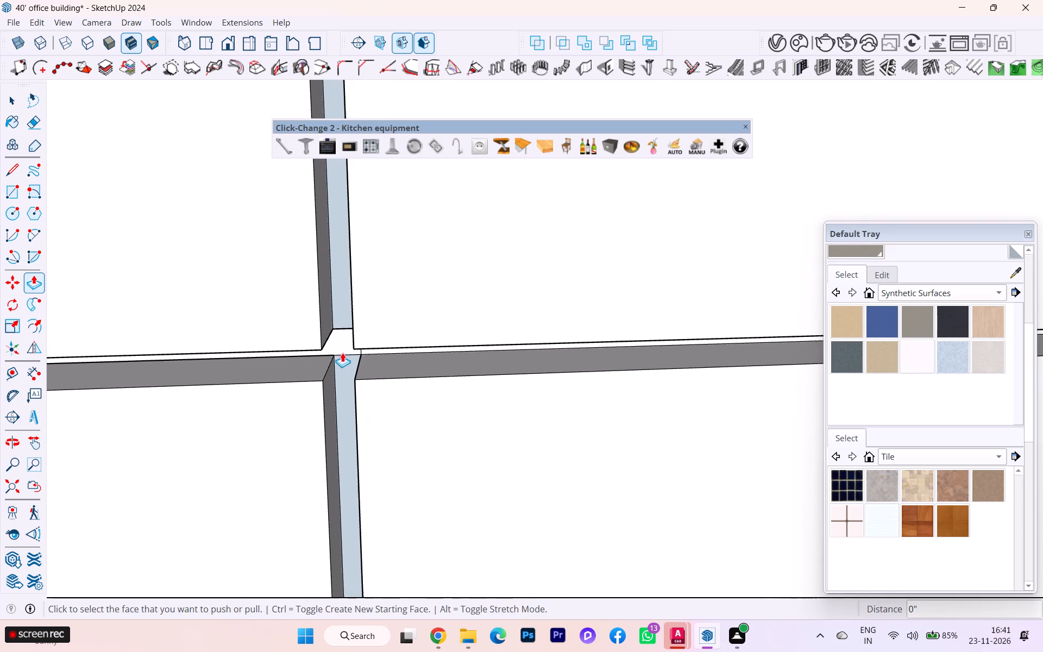
Push the third vertical joint's strip just below the upper horizontal joint 3/4" into the panel.
scroll(306, 340, "down", 12)
scroll(321, 334, "up", 4)
scroll(321, 334, "down", 4)
scroll(340, 335, "up", 6)
scroll(340, 335, "down", 5)
scroll(348, 331, "up", 2)
scroll(348, 331, "down", 3)
scroll(348, 331, "up", 1)
scroll(348, 331, "down", 3)
scroll(349, 331, "up", 2)
scroll(349, 331, "down", 4)
scroll(349, 331, "up", 3)
scroll(349, 331, "down", 11)
scroll(349, 337, "up", 3)
scroll(349, 337, "down", 1)
scroll(349, 337, "up", 2)
scroll(349, 337, "down", 3)
scroll(342, 318, "up", 1)
scroll(342, 318, "down", 4)
scroll(342, 318, "up", 5)
scroll(342, 317, "down", 8)
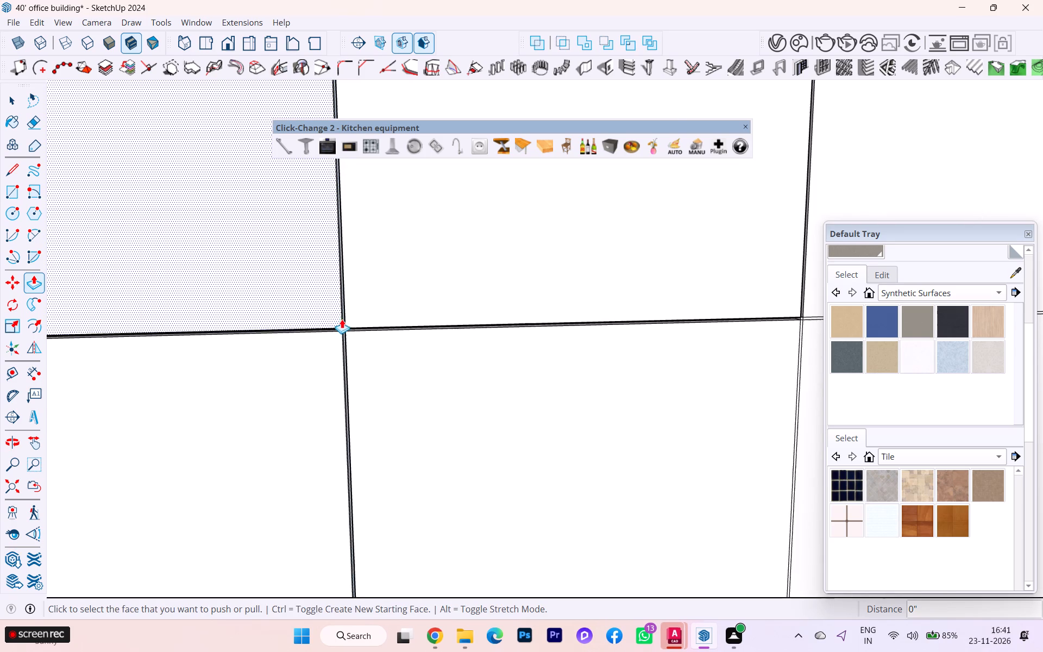
scroll(341, 320, "down", 3)
scroll(341, 320, "up", 1)
scroll(341, 320, "down", 3)
scroll(341, 320, "up", 1)
scroll(341, 320, "down", 6)
scroll(364, 313, "up", 3)
scroll(365, 313, "down", 7)
scroll(381, 309, "up", 2)
scroll(381, 310, "down", 1)
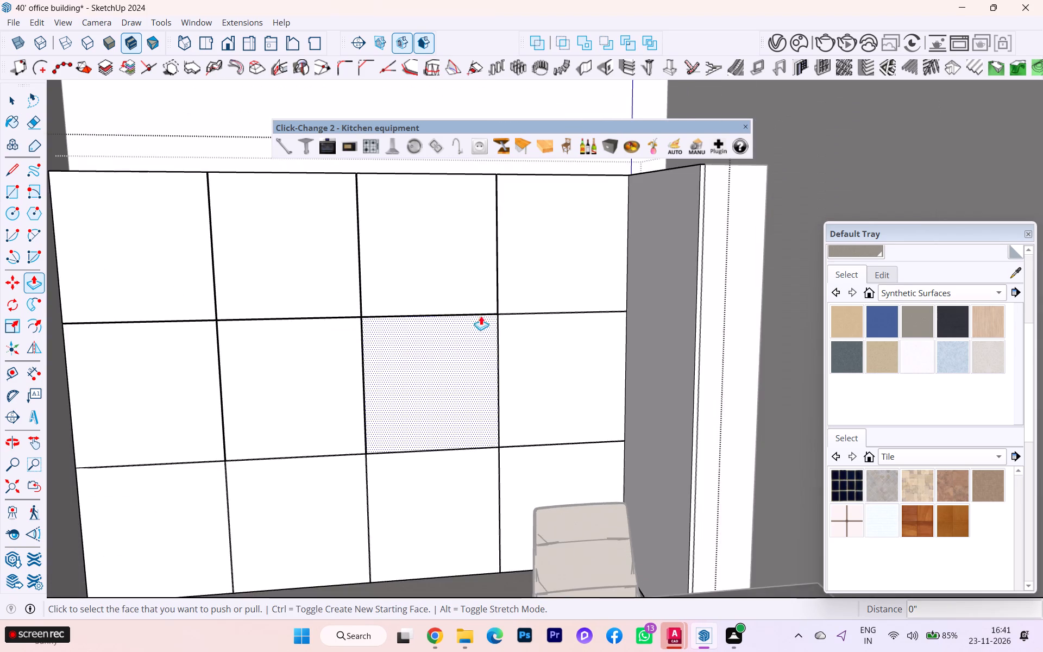
scroll(490, 310, "up", 1)
scroll(497, 305, "down", 1)
scroll(500, 303, "up", 2)
scroll(506, 296, "down", 2)
scroll(506, 296, "up", 2)
middle_click_drag(505, 308, 517, 349)
scroll(506, 321, "up", 7)
scroll(495, 318, "down", 1)
scroll(495, 319, "up", 3)
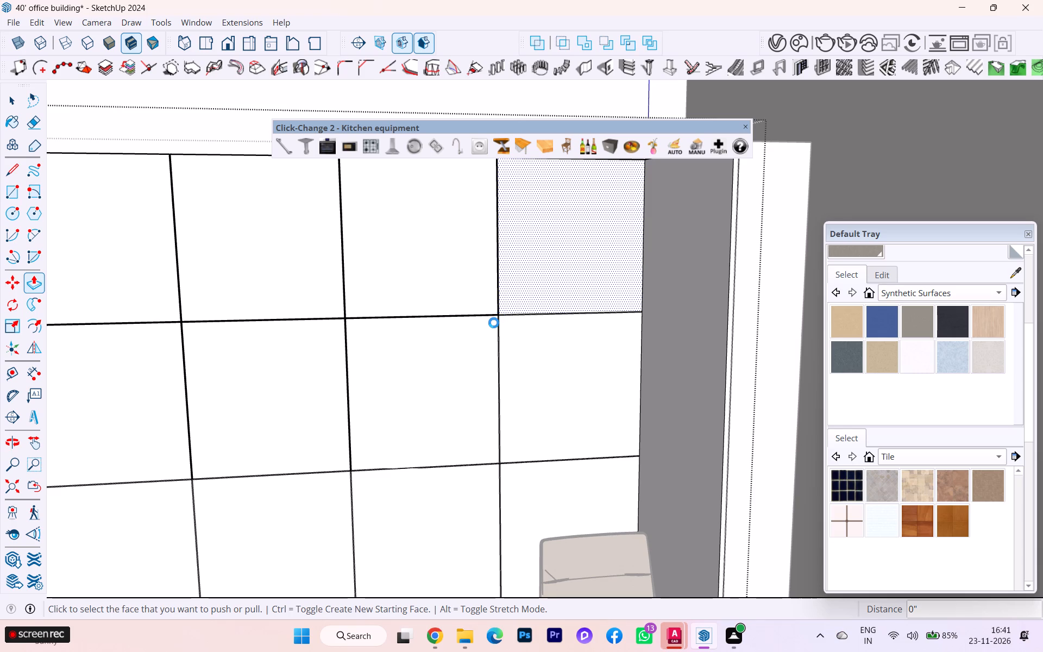
scroll(494, 323, "up", 20)
scroll(509, 323, "down", 1)
scroll(509, 323, "up", 4)
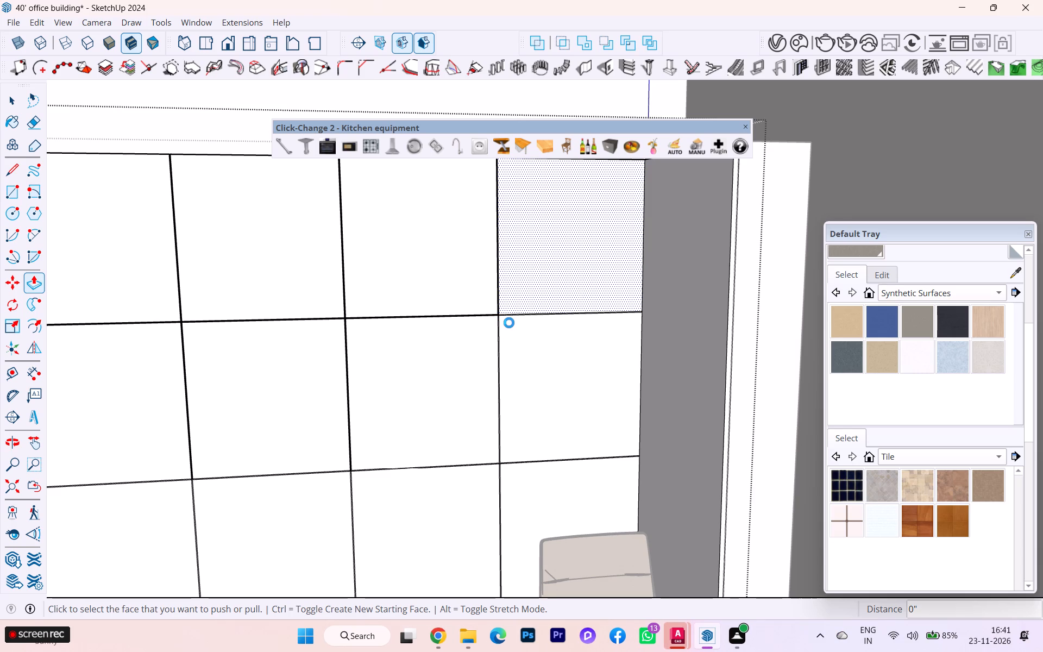
scroll(509, 323, "up", 12)
scroll(491, 337, "down", 2)
scroll(491, 337, "up", 2)
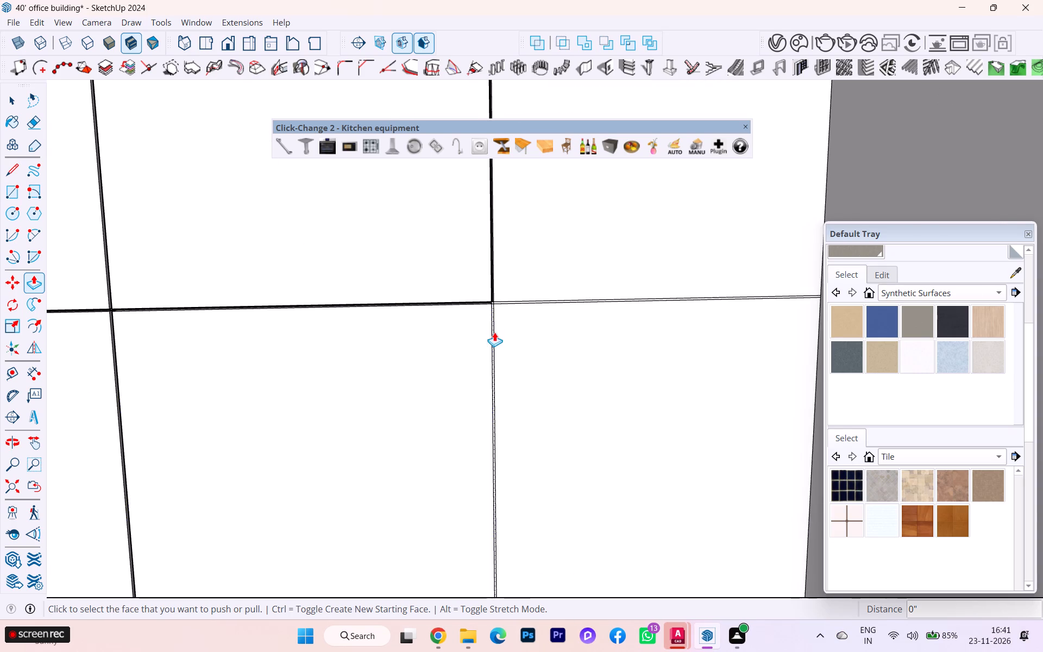
middle_click_drag(494, 332, 462, 403)
scroll(475, 342, "up", 9)
scroll(510, 286, "down", 1)
scroll(510, 286, "up", 7)
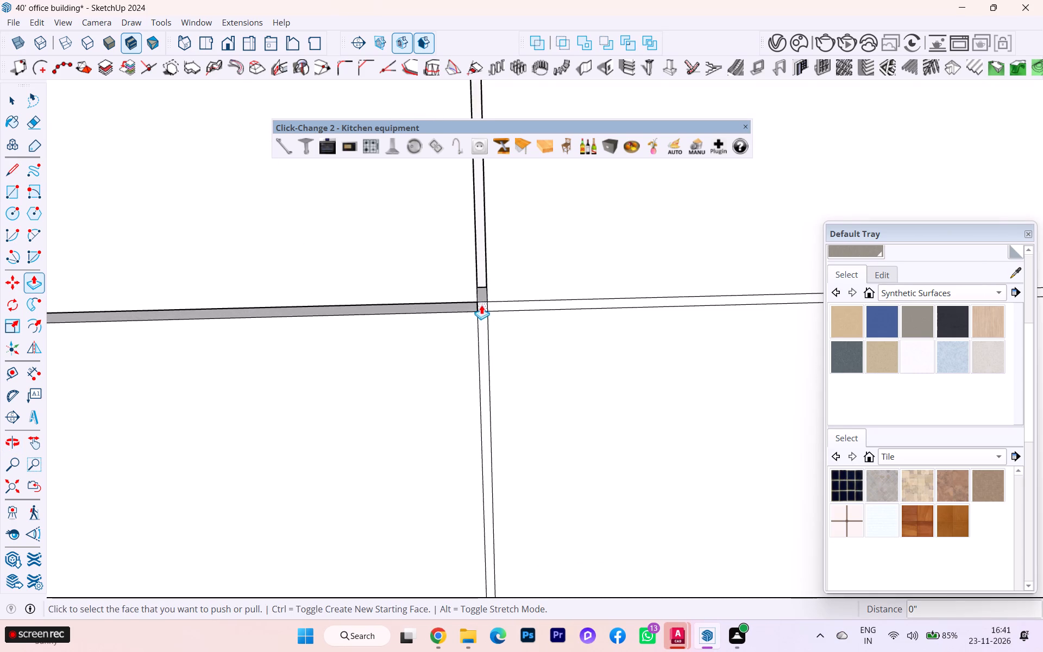
scroll(481, 305, "up", 2)
scroll(481, 305, "down", 2)
scroll(481, 305, "up", 8)
scroll(484, 326, "down", 1)
scroll(484, 326, "up", 3)
left_click(484, 334)
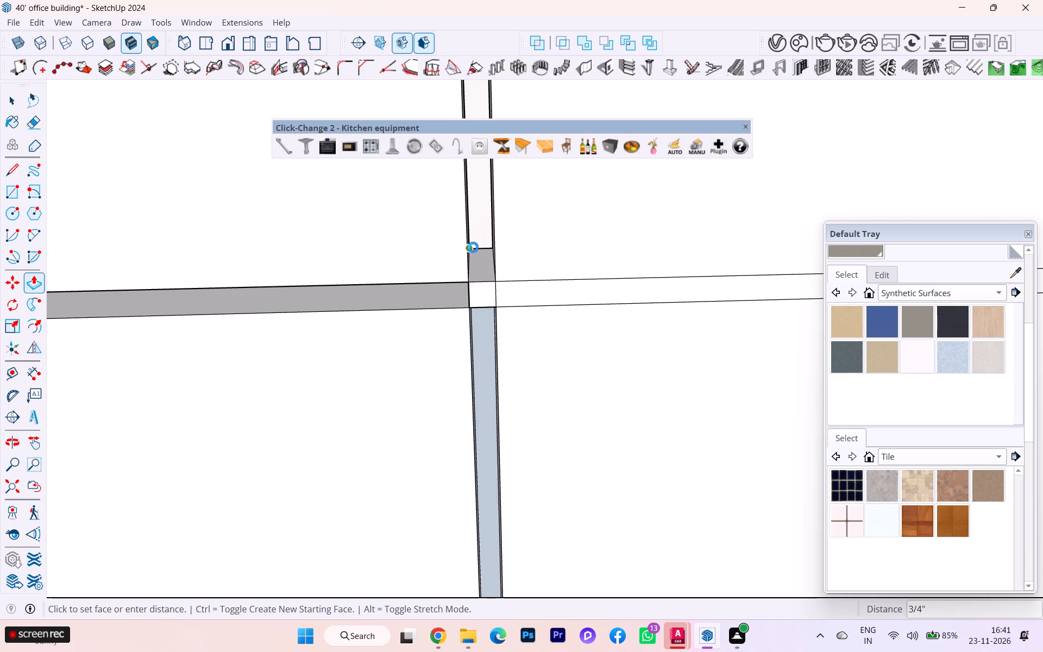
left_click(473, 247)
Push the upper horizontal joint strip between the third vertical joint and the panel's end edge 3/4" into the panel.
scroll(501, 271, "up", 3)
left_click(502, 302)
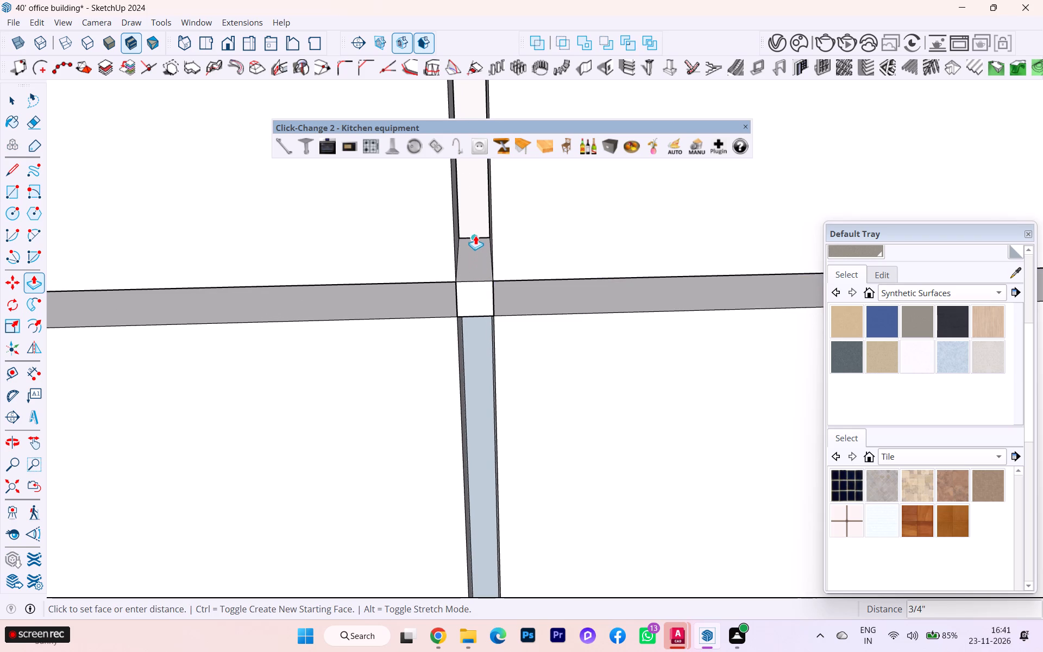
left_click(475, 235)
Push the small square face at the crossing of the third vertical and upper horizontal joints 3/4" inward.
scroll(477, 251, "down", 3)
scroll(470, 290, "up", 3)
left_click(470, 287)
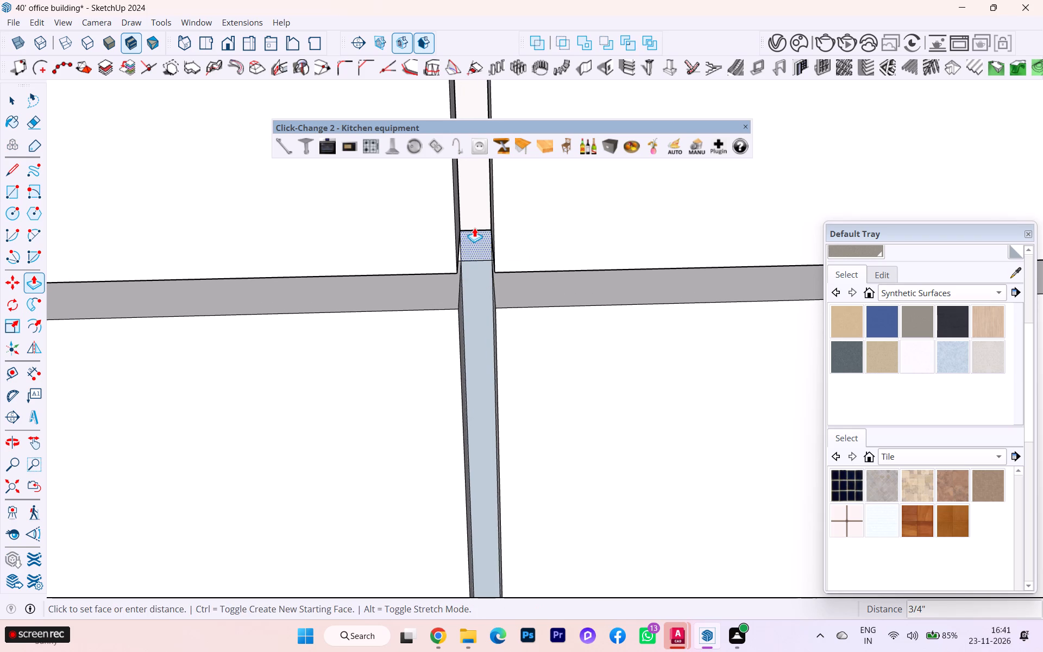
left_click(474, 228)
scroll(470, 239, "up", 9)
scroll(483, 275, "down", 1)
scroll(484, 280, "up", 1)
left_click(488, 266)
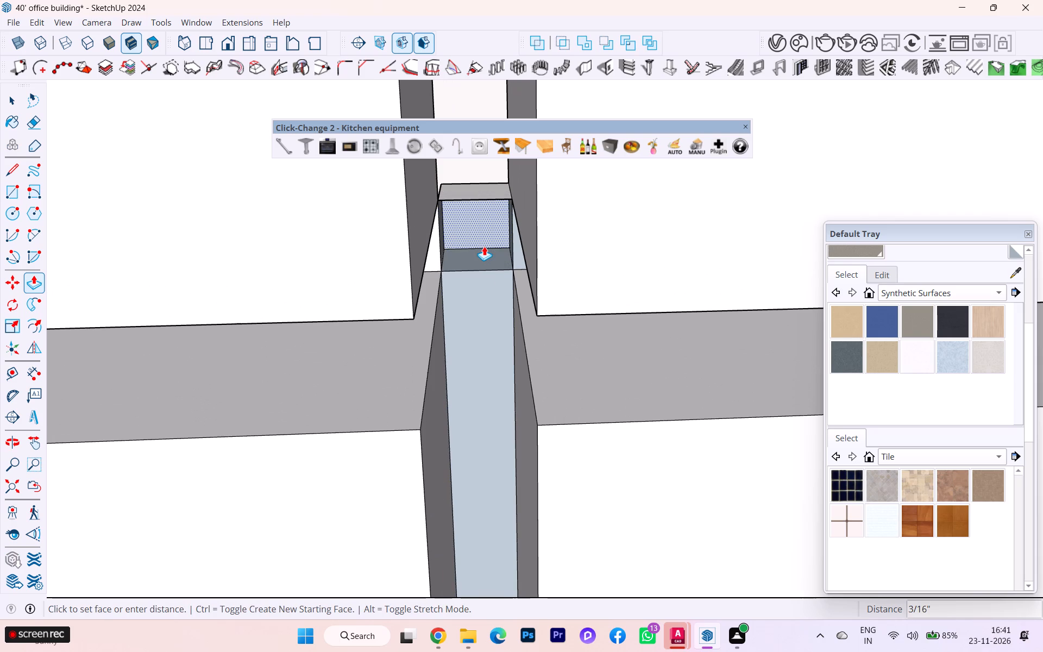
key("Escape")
Erase the leftover edges dividing the recessed faces at the crossing of the third vertical and upper horizontal joints.
scroll(473, 264, "down", 3)
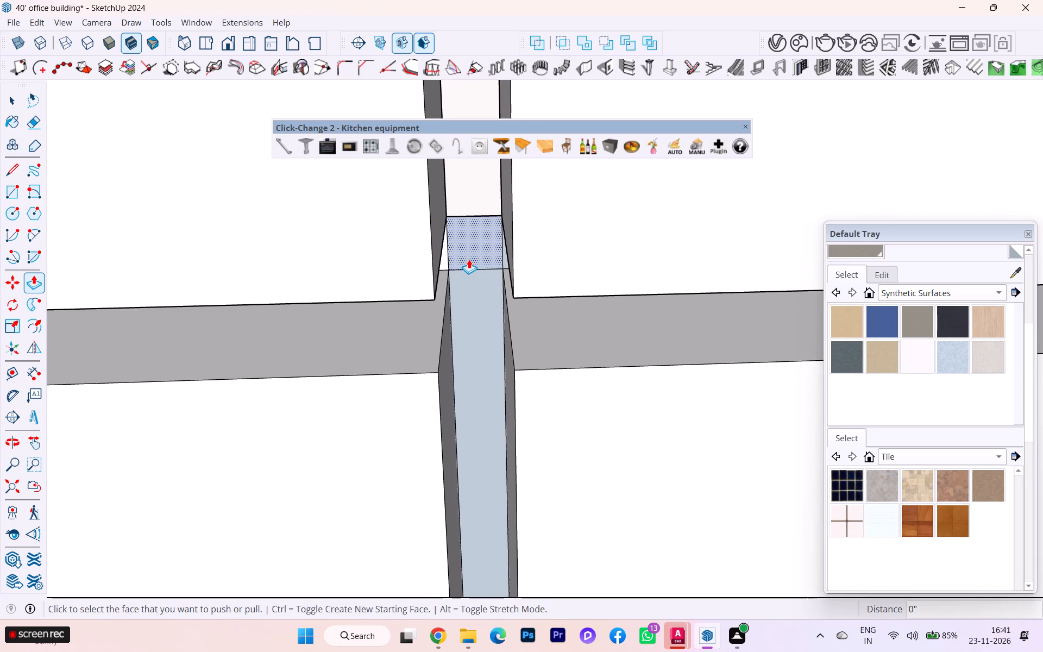
key("e")
left_click(464, 215)
left_click(466, 218)
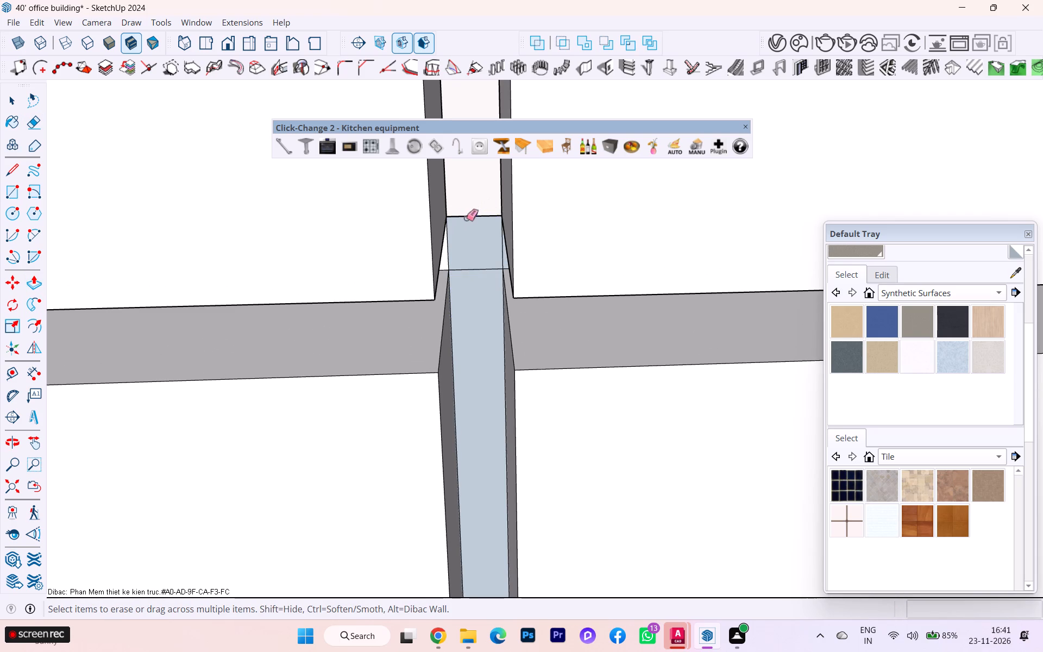
left_click(448, 238)
left_click(463, 271)
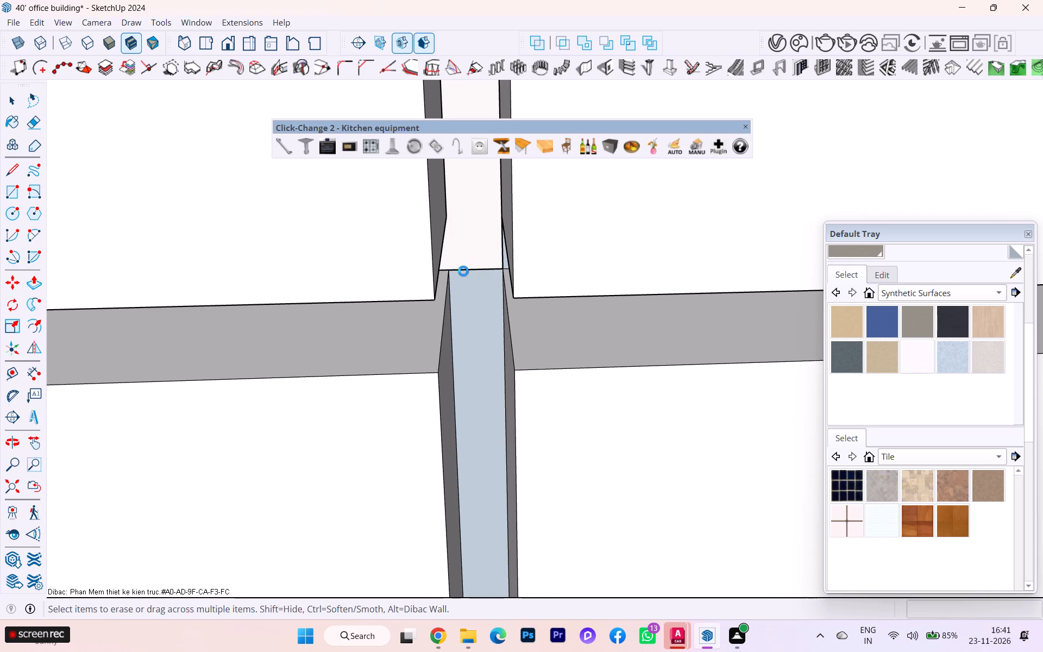
scroll(483, 274, "up", 3)
scroll(481, 260, "down", 6)
scroll(473, 259, "up", 5)
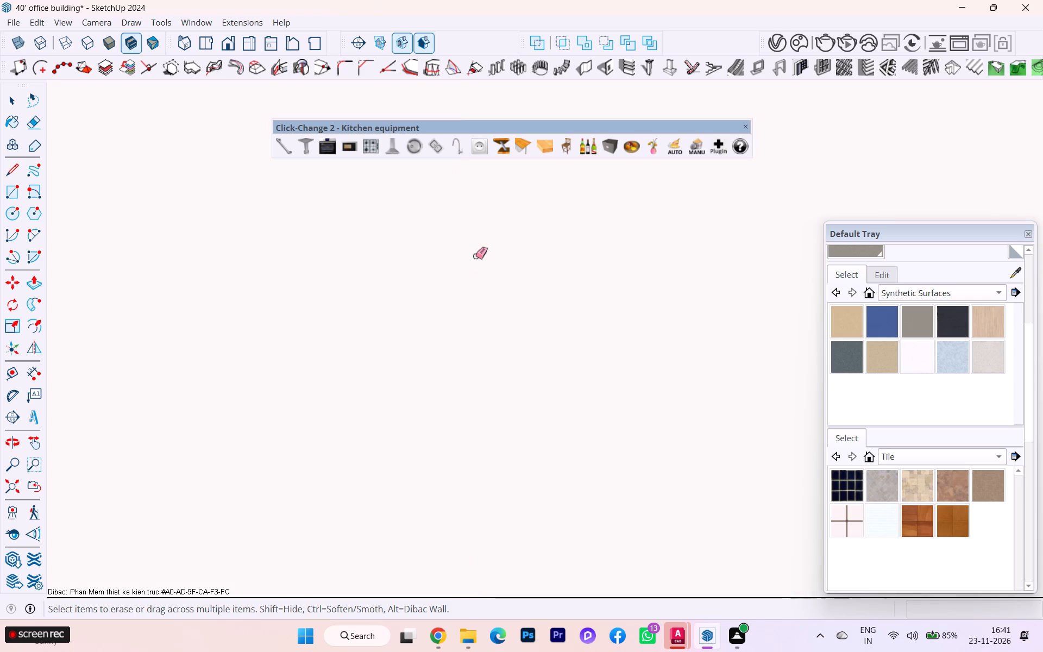
scroll(477, 253, "down", 3)
middle_click_drag(477, 253, 475, 260)
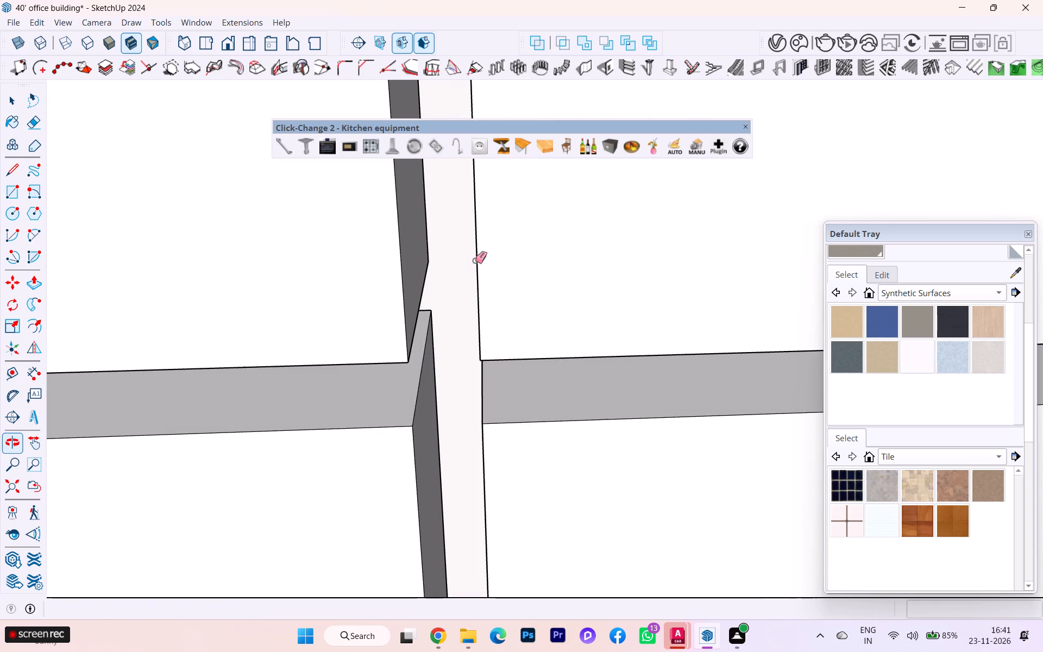
scroll(479, 263, "up", 1)
middle_click_drag(473, 274, 489, 263)
scroll(477, 272, "down", 1)
scroll(519, 252, "up", 3)
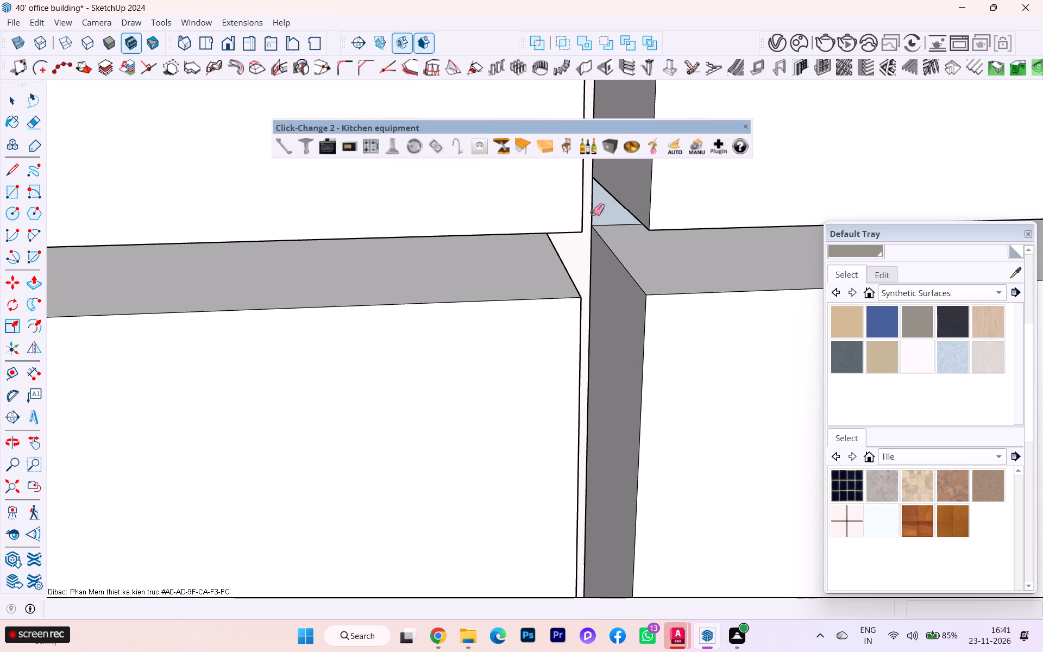
left_click(592, 209)
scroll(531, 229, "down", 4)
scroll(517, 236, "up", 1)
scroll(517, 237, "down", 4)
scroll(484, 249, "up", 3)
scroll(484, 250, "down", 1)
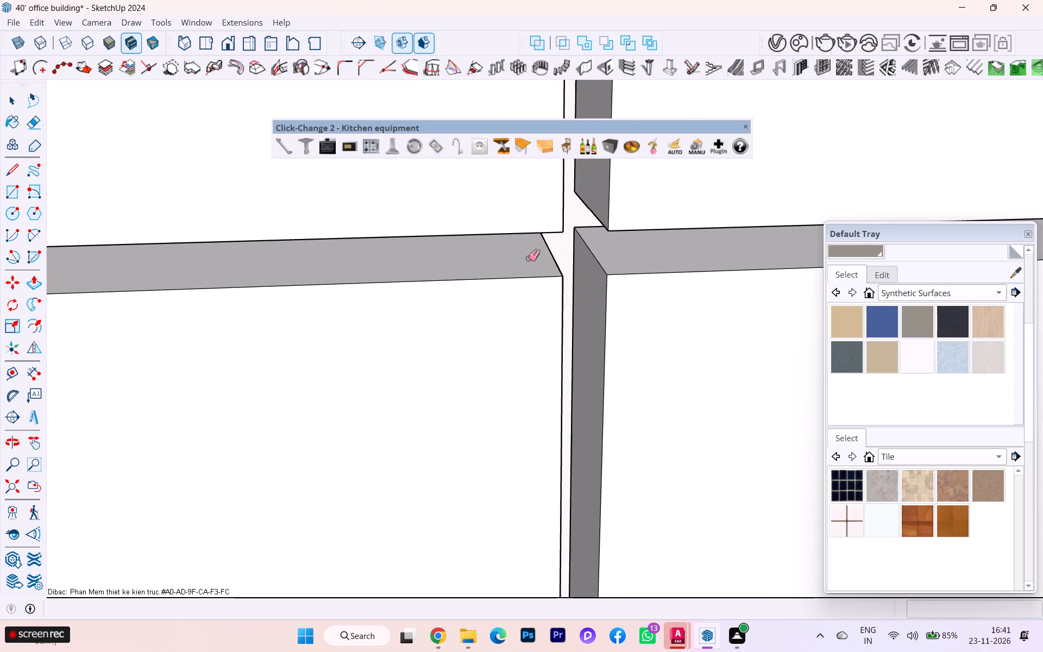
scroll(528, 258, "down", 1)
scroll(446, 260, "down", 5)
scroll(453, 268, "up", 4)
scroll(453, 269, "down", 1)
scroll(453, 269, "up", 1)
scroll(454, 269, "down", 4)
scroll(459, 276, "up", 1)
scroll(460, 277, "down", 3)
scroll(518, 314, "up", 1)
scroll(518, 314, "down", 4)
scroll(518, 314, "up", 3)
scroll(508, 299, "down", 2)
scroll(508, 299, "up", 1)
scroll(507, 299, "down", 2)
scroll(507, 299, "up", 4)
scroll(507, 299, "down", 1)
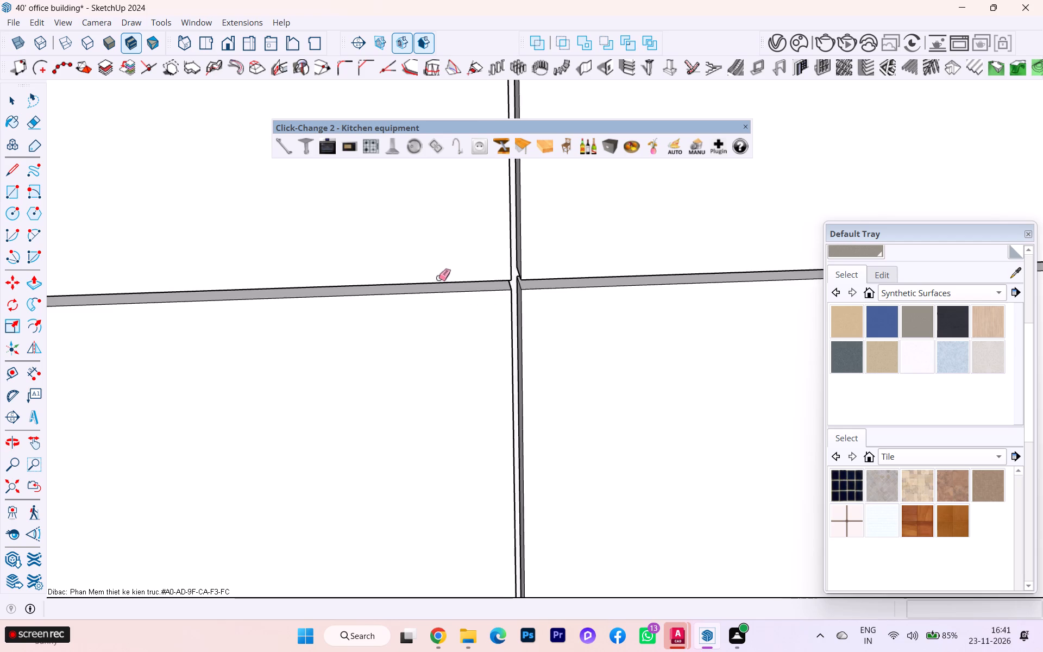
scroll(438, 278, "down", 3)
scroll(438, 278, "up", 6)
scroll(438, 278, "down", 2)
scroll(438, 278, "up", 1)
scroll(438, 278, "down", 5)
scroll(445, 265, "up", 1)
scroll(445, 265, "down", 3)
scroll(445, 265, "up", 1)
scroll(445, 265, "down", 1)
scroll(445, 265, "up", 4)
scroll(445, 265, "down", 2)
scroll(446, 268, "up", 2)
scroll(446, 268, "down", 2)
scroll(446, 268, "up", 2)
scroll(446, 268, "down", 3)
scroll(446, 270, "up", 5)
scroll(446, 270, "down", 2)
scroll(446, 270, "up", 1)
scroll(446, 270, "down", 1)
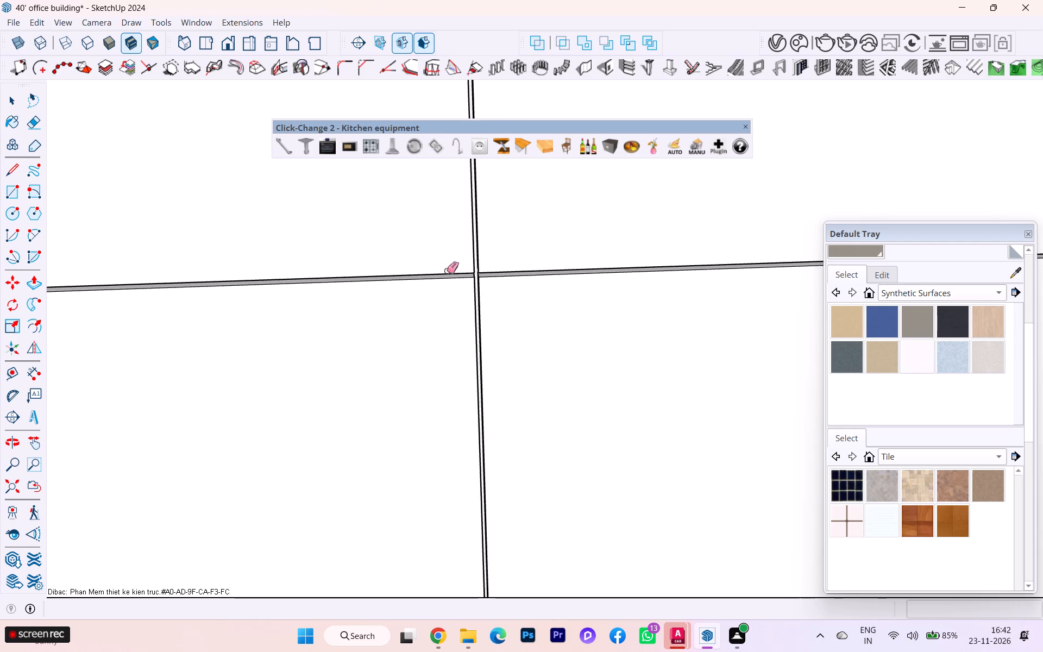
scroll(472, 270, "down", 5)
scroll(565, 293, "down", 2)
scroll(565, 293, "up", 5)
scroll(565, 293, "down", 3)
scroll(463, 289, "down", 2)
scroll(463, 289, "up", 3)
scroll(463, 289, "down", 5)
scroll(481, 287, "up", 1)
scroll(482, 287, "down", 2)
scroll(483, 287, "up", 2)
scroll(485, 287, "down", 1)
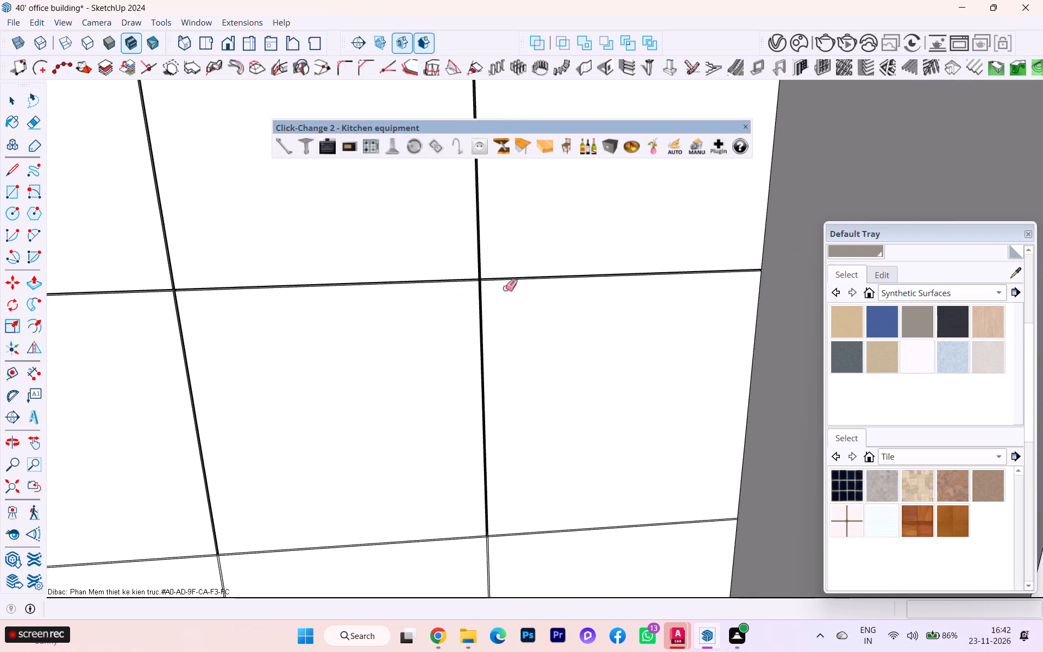
Push the first vertical joint's strip just below the lower horizontal joint 3/4" into the panel.
scroll(510, 287, "down", 1)
scroll(510, 287, "up", 1)
scroll(510, 287, "down", 7)
scroll(511, 287, "up", 2)
scroll(511, 287, "down", 2)
scroll(511, 287, "up", 3)
scroll(518, 280, "down", 3)
scroll(518, 280, "up", 1)
scroll(511, 286, "down", 1)
scroll(511, 286, "up", 4)
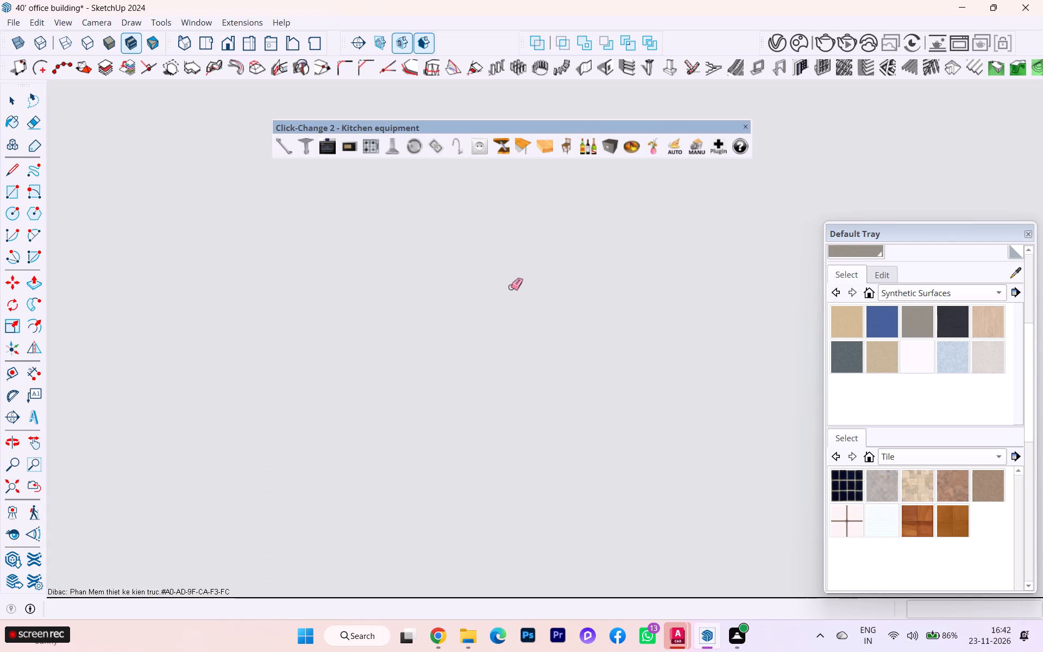
scroll(510, 287, "up", 4)
left_click(14, 482)
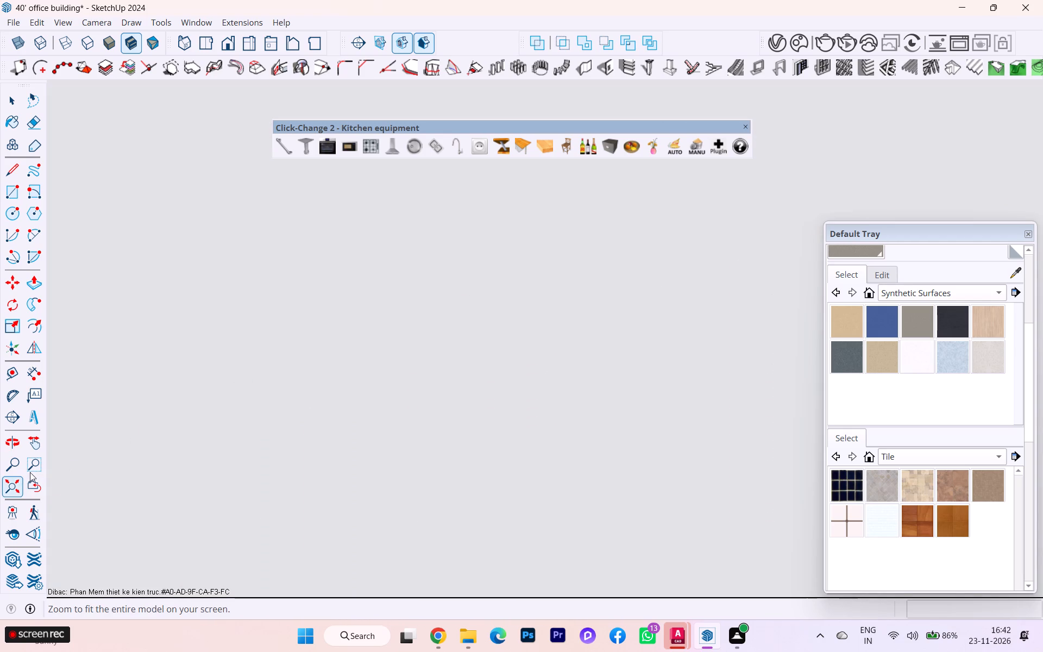
scroll(259, 397, "down", 6)
scroll(313, 398, "up", 1)
scroll(315, 398, "down", 3)
scroll(473, 231, "down", 3)
scroll(519, 246, "up", 1)
scroll(495, 272, "down", 1)
scroll(495, 272, "up", 5)
scroll(495, 272, "down", 6)
scroll(466, 320, "down", 1)
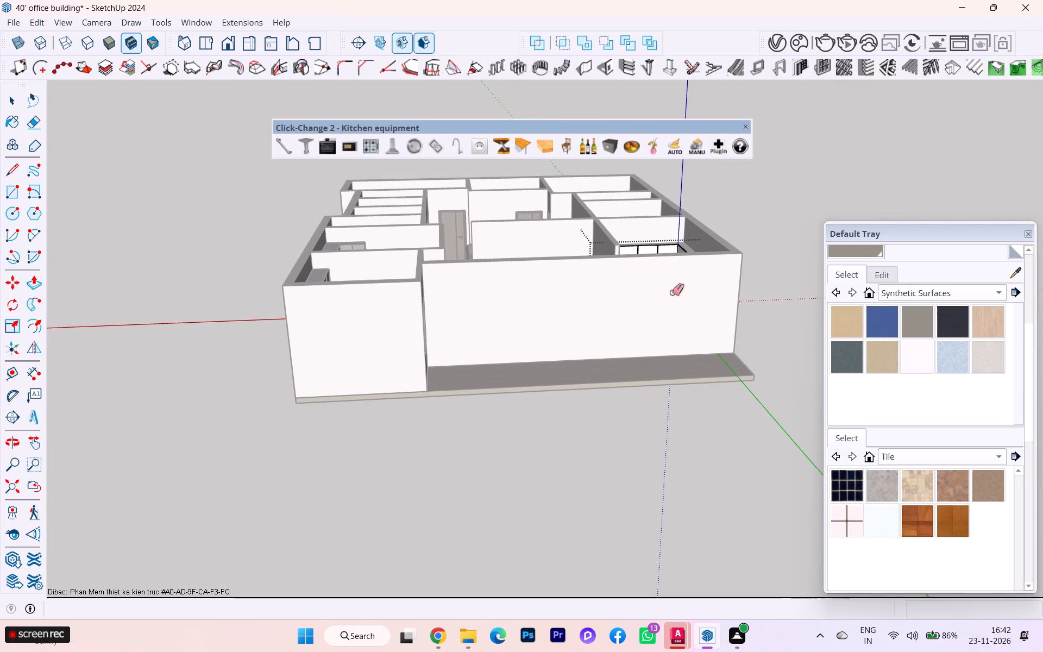
middle_click_drag(640, 290, 574, 366)
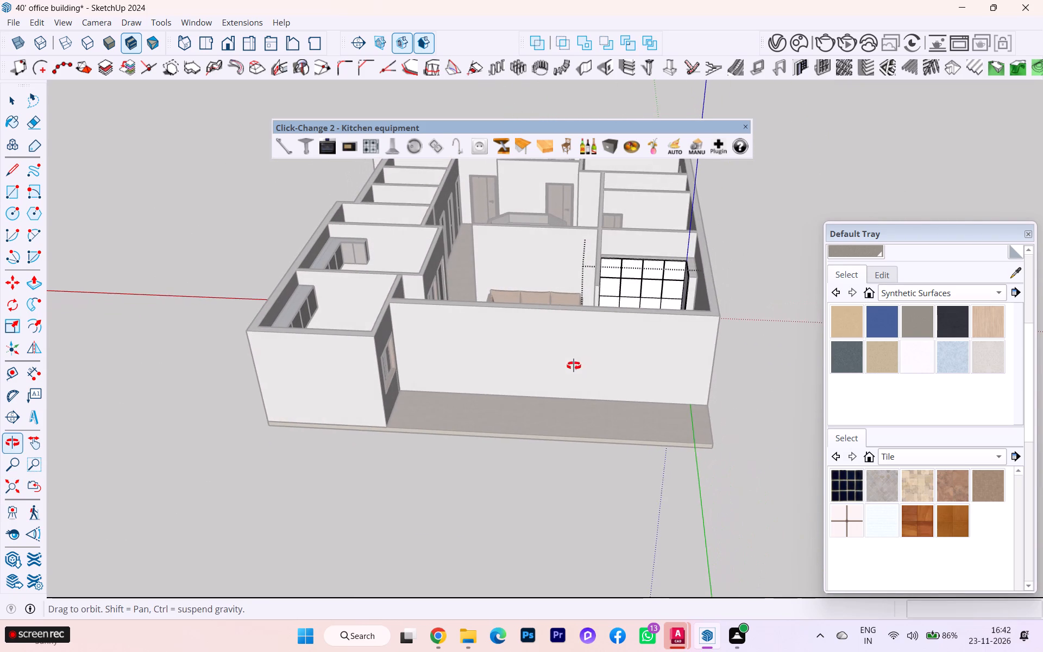
middle_click_drag(574, 366, 573, 366)
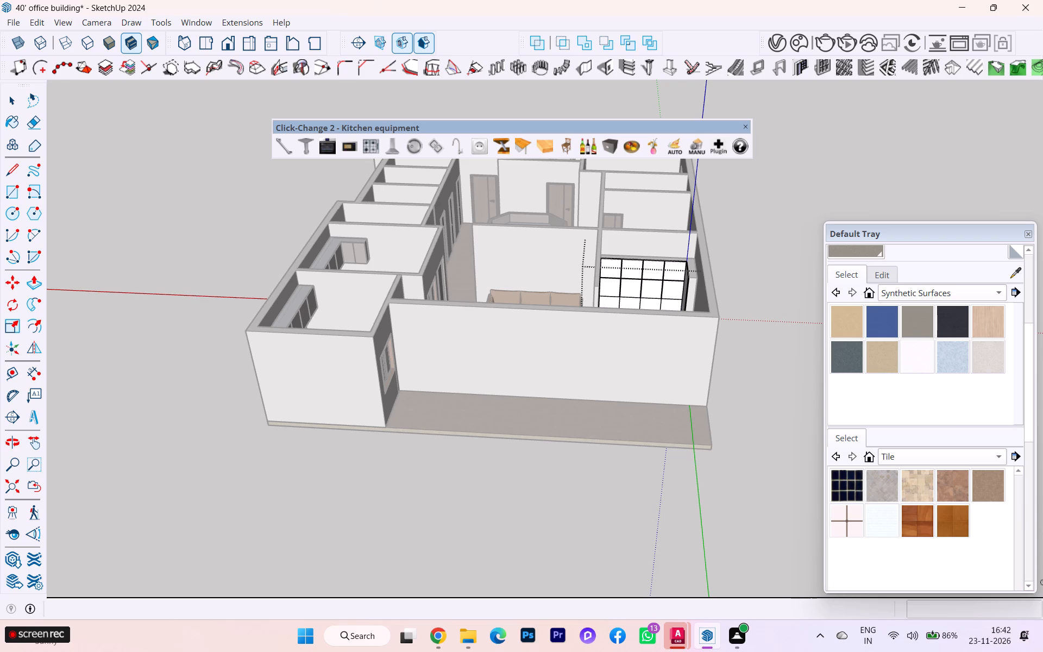
scroll(586, 124, "up", 2)
scroll(567, 214, "up", 2)
scroll(646, 304, "up", 11)
scroll(658, 354, "down", 1)
scroll(658, 354, "up", 20)
scroll(658, 354, "up", 2)
scroll(601, 367, "down", 4)
scroll(601, 367, "up", 7)
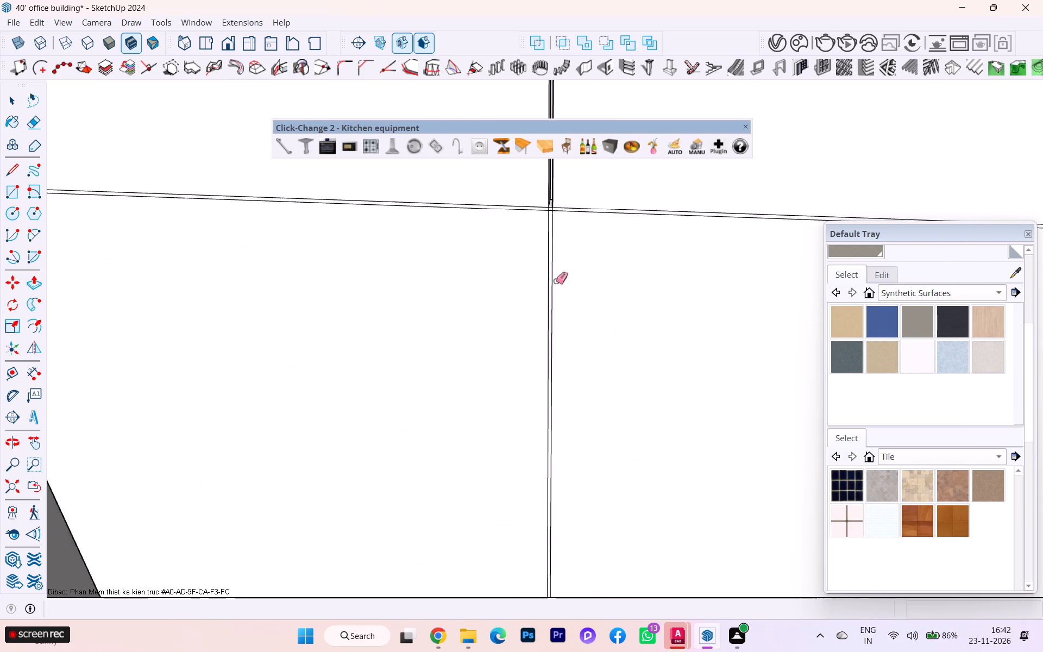
scroll(556, 281, "up", 1)
scroll(541, 208, "up", 3)
scroll(542, 208, "down", 2)
scroll(542, 208, "up", 7)
scroll(543, 209, "down", 1)
scroll(543, 209, "up", 1)
scroll(544, 208, "down", 6)
middle_click_drag(554, 208, 629, 215)
scroll(499, 202, "up", 7)
middle_click_drag(589, 194, 482, 191)
scroll(565, 209, "up", 4)
left_click(588, 217)
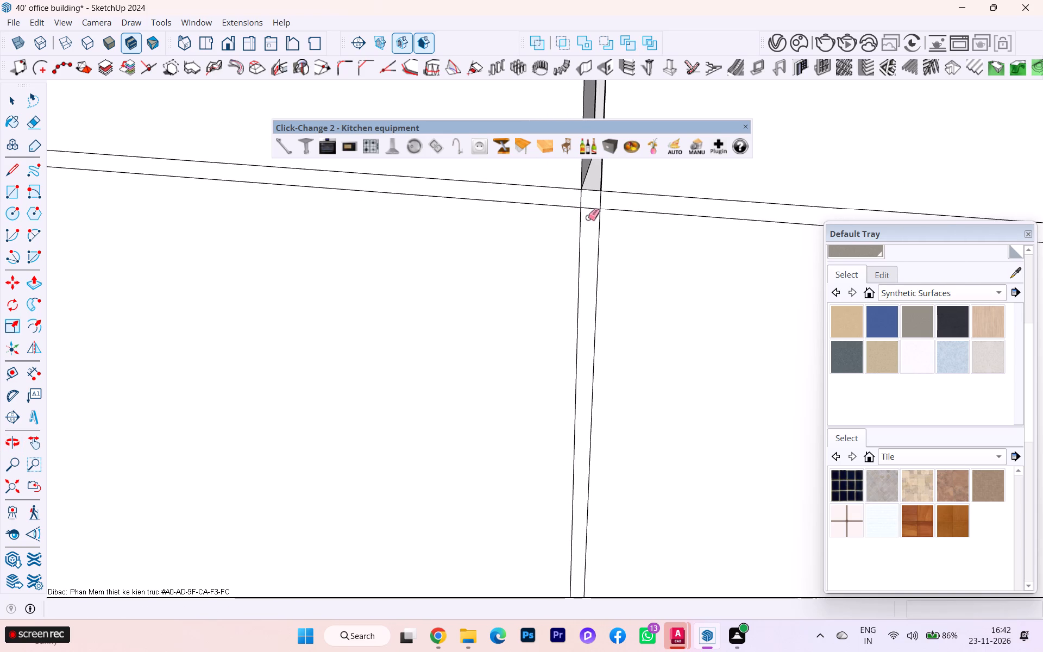
key("p")
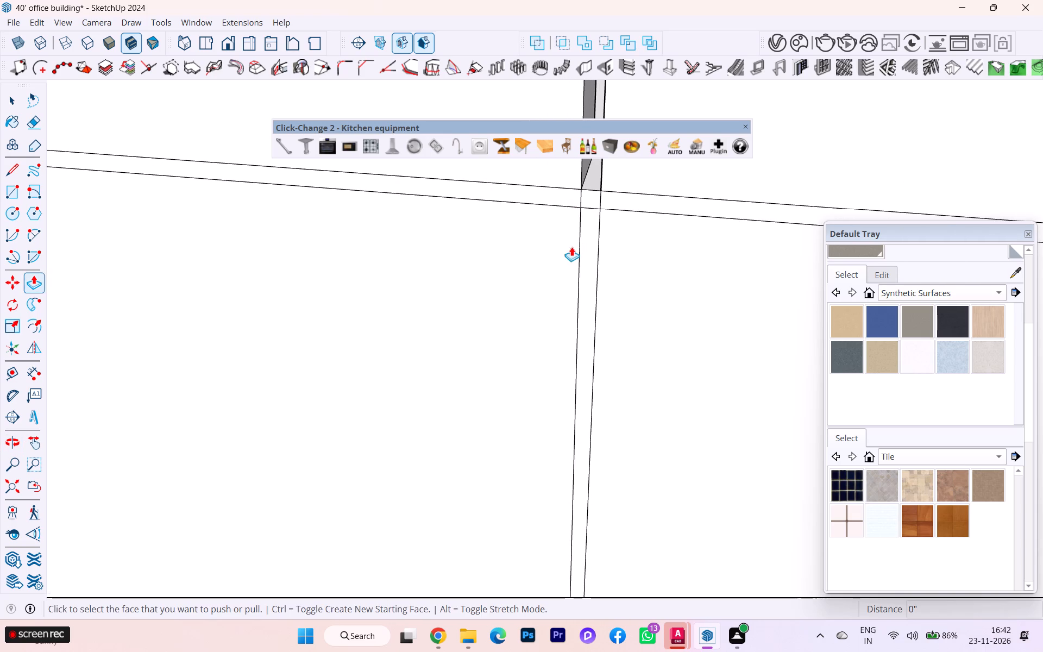
left_click(590, 232)
middle_click_drag(592, 183, 658, 158)
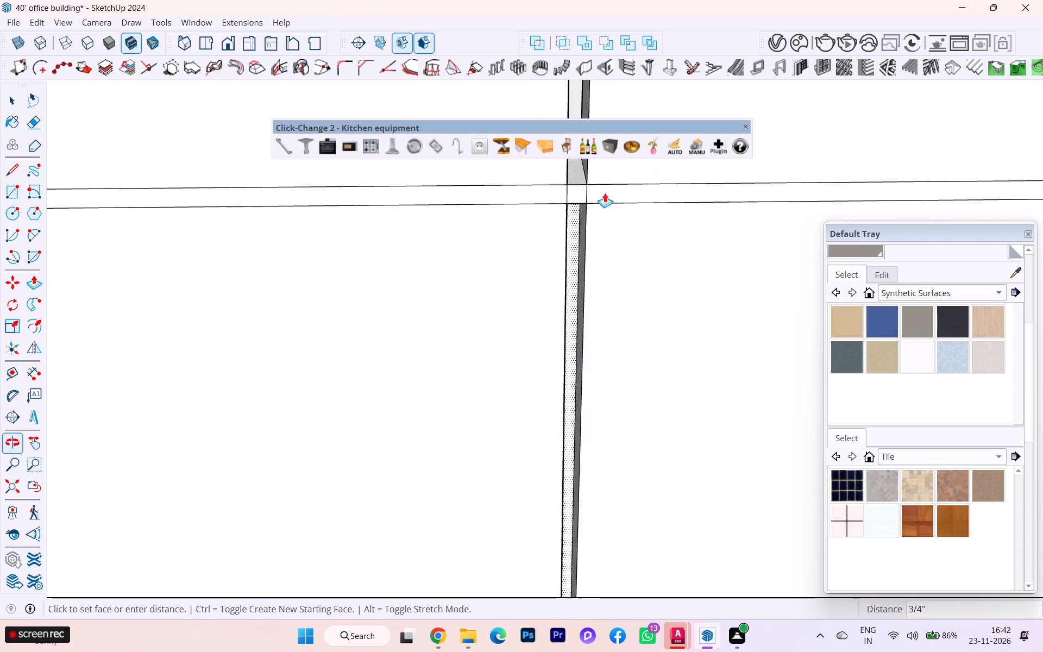
scroll(569, 262, "down", 9)
scroll(560, 275, "up", 2)
scroll(560, 275, "down", 1)
scroll(563, 222, "up", 5)
scroll(572, 197, "down", 2)
scroll(572, 197, "up", 10)
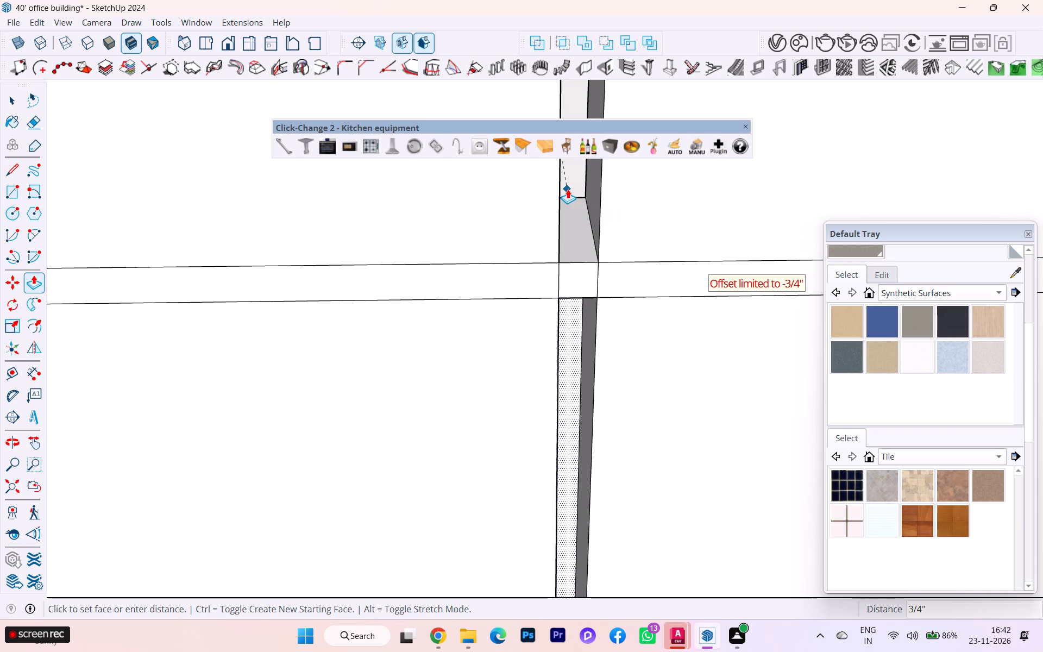
left_click(568, 199)
Push the lower horizontal joint strip between the panel's starting edge and the first vertical joint 3/4" into the panel.
scroll(568, 279, "up", 1)
left_click(536, 278)
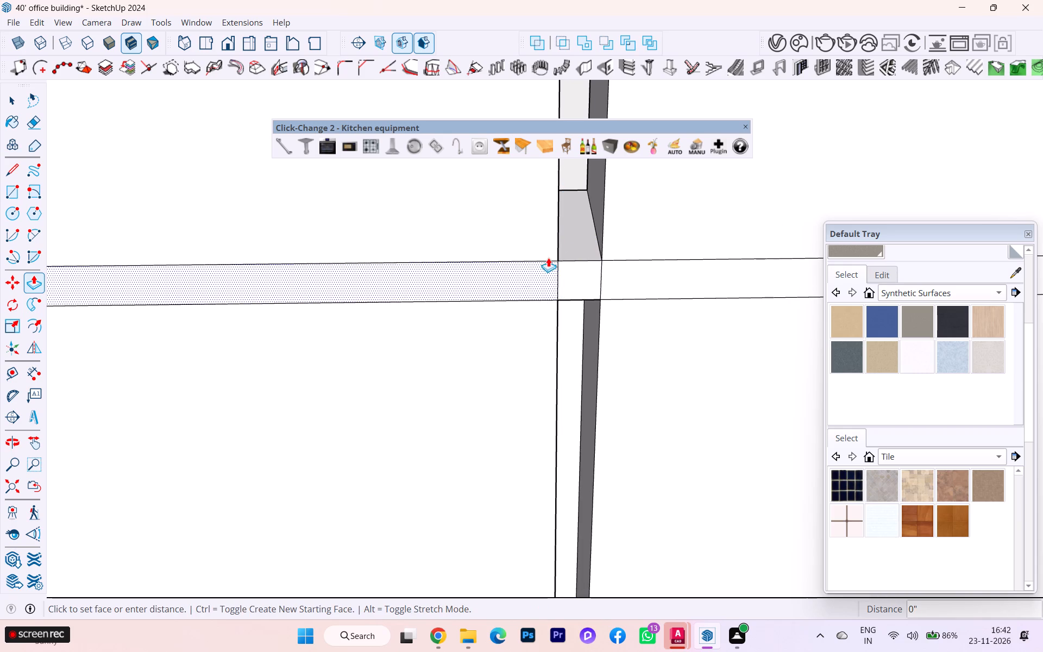
left_click(567, 187)
Push the small square face at the crossing of the first vertical and lower horizontal joints 3/4" inward.
scroll(539, 224, "down", 3)
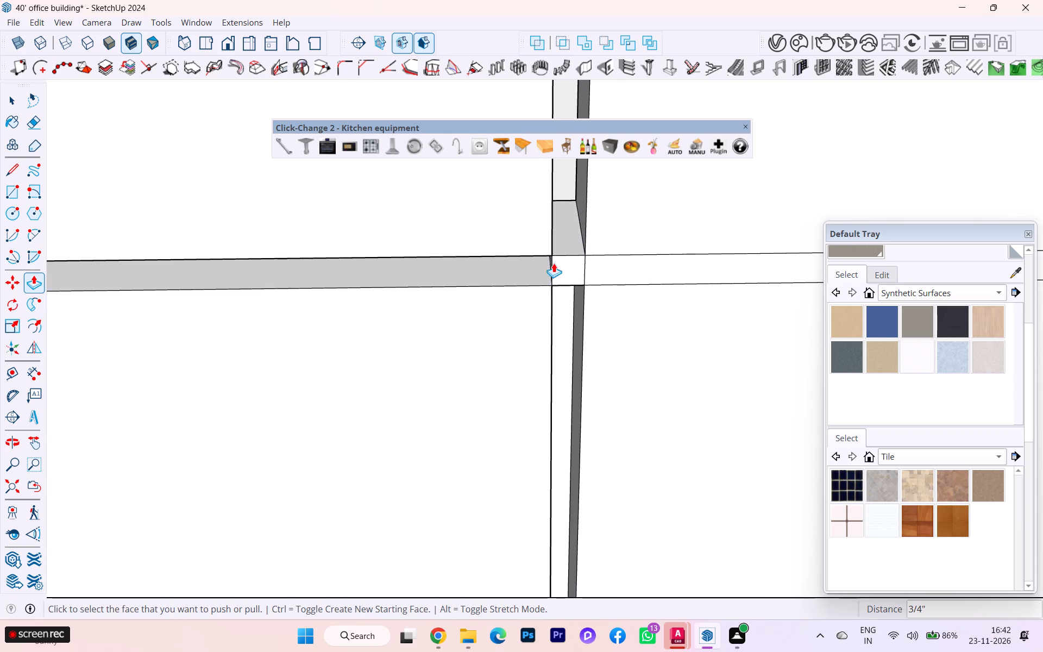
left_click(564, 262)
left_click(557, 192)
Push the lower horizontal joint strip between the first and second vertical joints 3/4" into the panel.
scroll(556, 239, "down", 2)
middle_click_drag(556, 242, 550, 188)
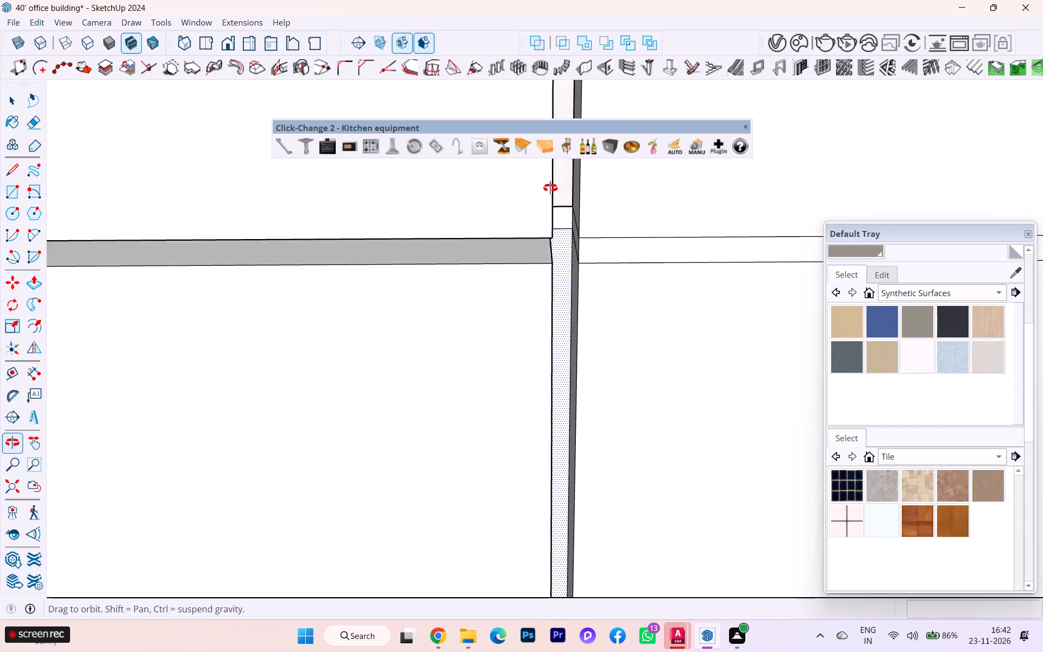
middle_click_drag(550, 188, 533, 101)
scroll(564, 267, "down", 8)
scroll(526, 293, "up", 1)
scroll(526, 294, "down", 1)
scroll(445, 320, "down", 3)
scroll(360, 319, "up", 5)
scroll(355, 319, "down", 4)
scroll(342, 317, "up", 1)
scroll(341, 317, "down", 1)
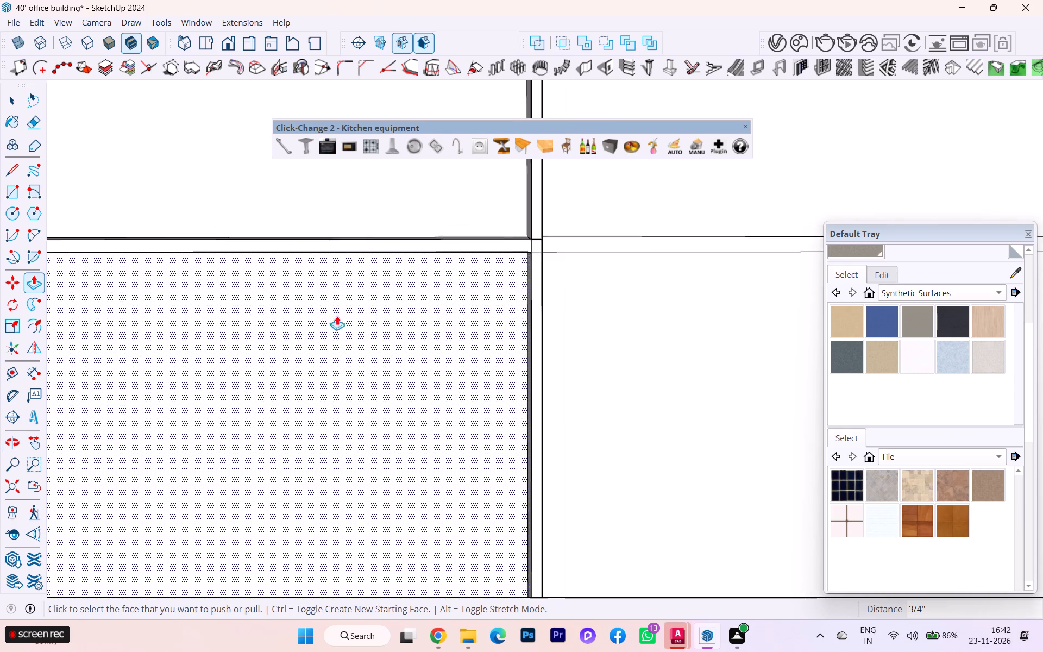
scroll(439, 305, "down", 14)
scroll(444, 315, "up", 3)
scroll(444, 315, "down", 1)
scroll(517, 282, "up", 2)
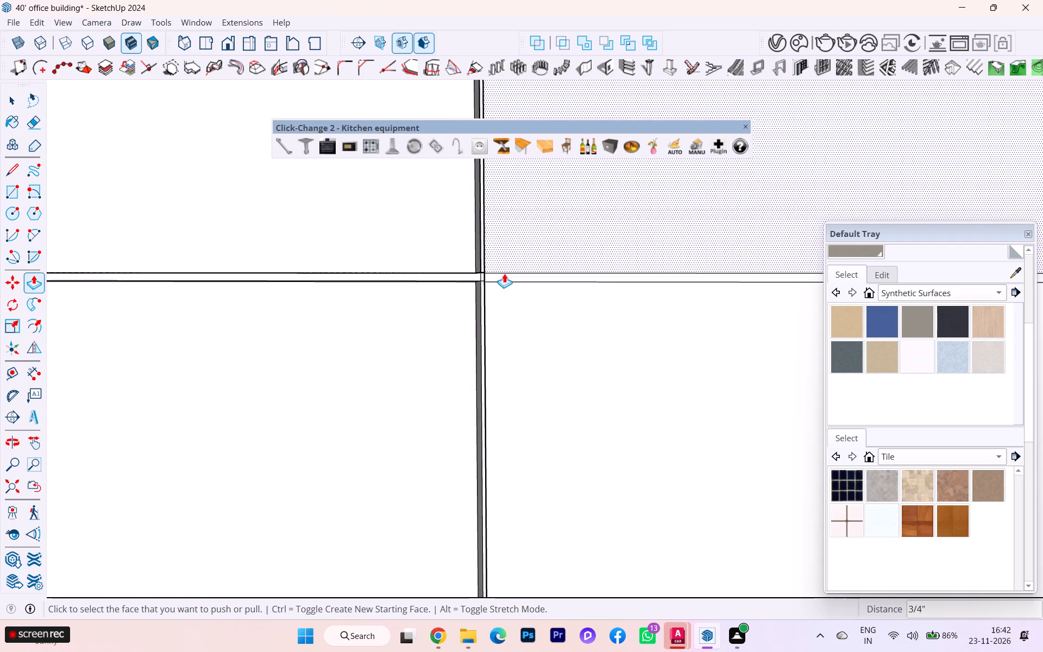
middle_click_drag(505, 277, 642, 317)
scroll(505, 277, "down", 1)
scroll(507, 292, "up", 2)
scroll(507, 292, "down", 1)
scroll(507, 292, "up", 2)
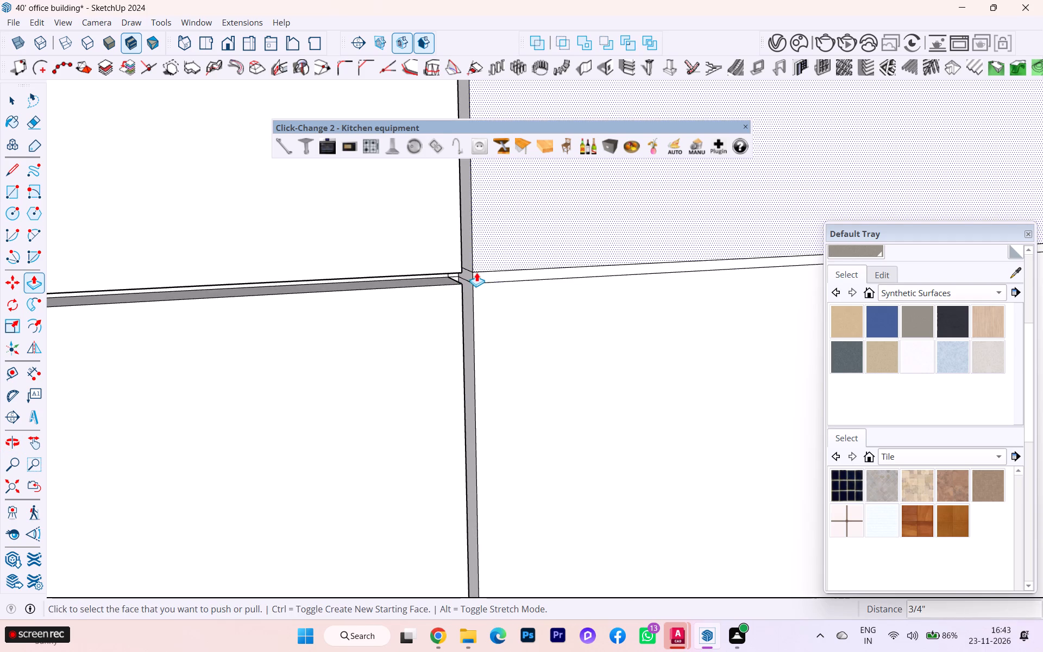
left_click(475, 278)
scroll(454, 265, "up", 2)
scroll(454, 265, "down", 2)
scroll(454, 265, "up", 4)
scroll(464, 271, "down", 1)
scroll(464, 271, "up", 2)
scroll(464, 271, "down", 1)
scroll(466, 273, "up", 1)
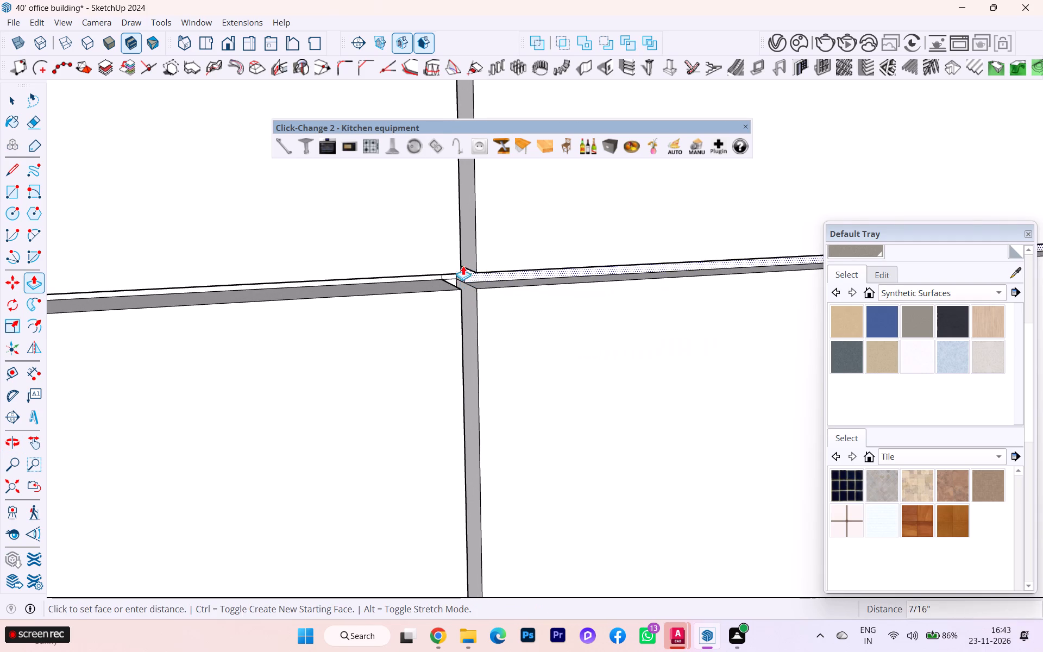
middle_click_drag(461, 262, 378, 267)
scroll(464, 267, "up", 1)
scroll(464, 267, "down", 1)
scroll(465, 267, "up", 4)
scroll(484, 262, "down", 1)
scroll(484, 262, "up", 4)
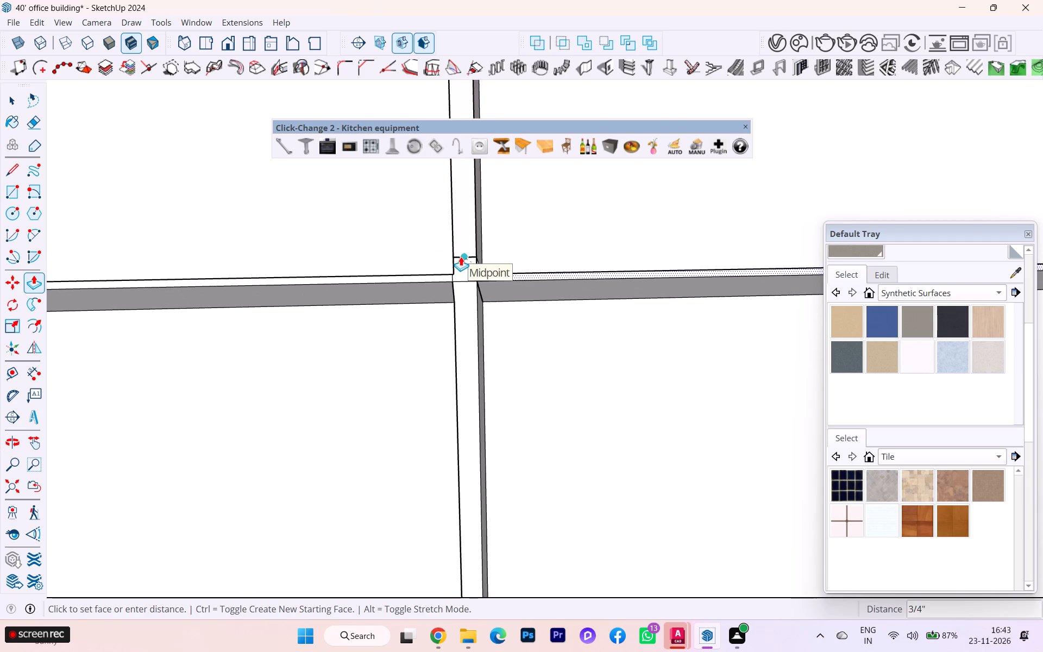
left_click(461, 256)
Push the second vertical joint's strip just below the lower horizontal joint 3/4" into the panel.
scroll(460, 246, "down", 5)
scroll(473, 299, "down", 3)
scroll(473, 300, "up", 1)
scroll(473, 300, "down", 1)
scroll(472, 303, "up", 3)
scroll(472, 303, "down", 5)
scroll(416, 298, "down", 5)
scroll(416, 298, "up", 1)
scroll(416, 298, "down", 3)
scroll(439, 301, "up", 1)
scroll(441, 303, "down", 1)
scroll(444, 304, "up", 1)
scroll(447, 305, "down", 1)
scroll(448, 305, "up", 1)
scroll(448, 305, "down", 1)
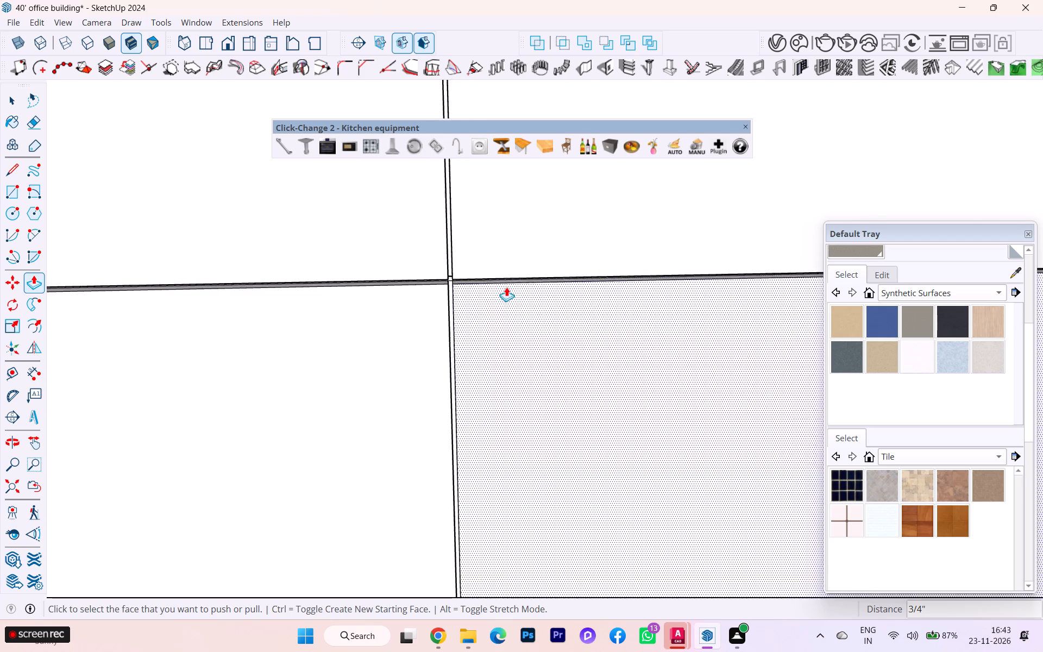
scroll(517, 276, "down", 2)
scroll(517, 276, "up", 1)
scroll(517, 276, "down", 2)
scroll(517, 276, "up", 2)
scroll(517, 276, "down", 8)
scroll(436, 274, "up", 1)
scroll(436, 274, "down", 3)
scroll(436, 274, "up", 5)
scroll(436, 275, "down", 5)
scroll(436, 286, "up", 1)
scroll(436, 290, "down", 1)
middle_click_drag(436, 290, 412, 294)
scroll(294, 300, "down", 7)
scroll(461, 300, "up", 5)
scroll(321, 304, "down", 1)
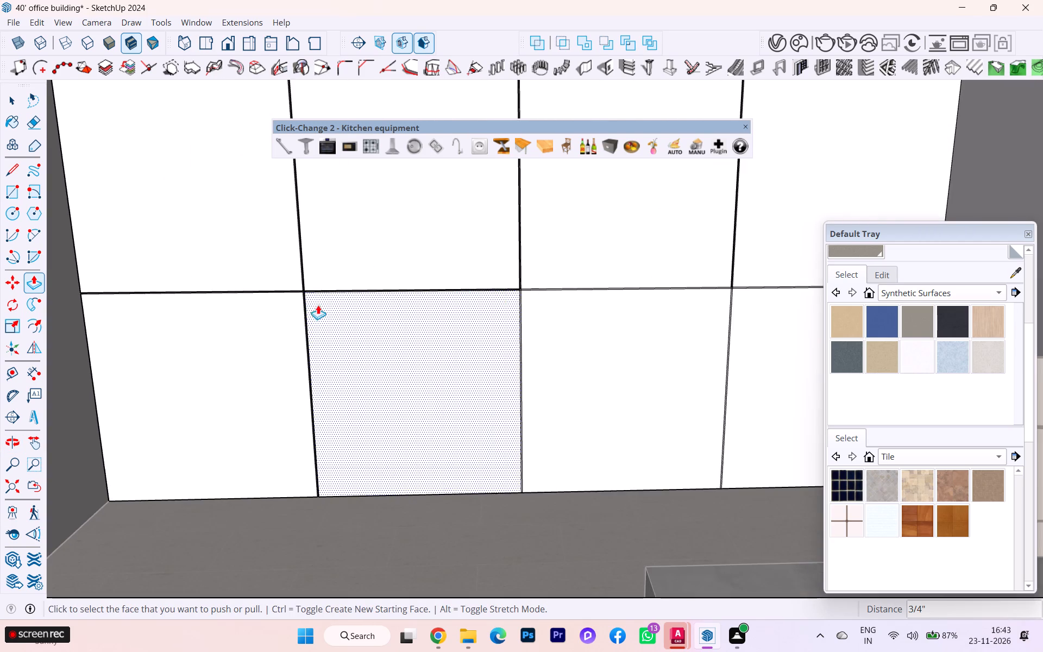
scroll(318, 305, "down", 1)
scroll(458, 295, "up", 3)
scroll(474, 295, "down", 1)
scroll(483, 295, "up", 9)
scroll(468, 309, "down", 1)
scroll(468, 309, "up", 1)
scroll(468, 309, "down", 1)
scroll(481, 288, "up", 8)
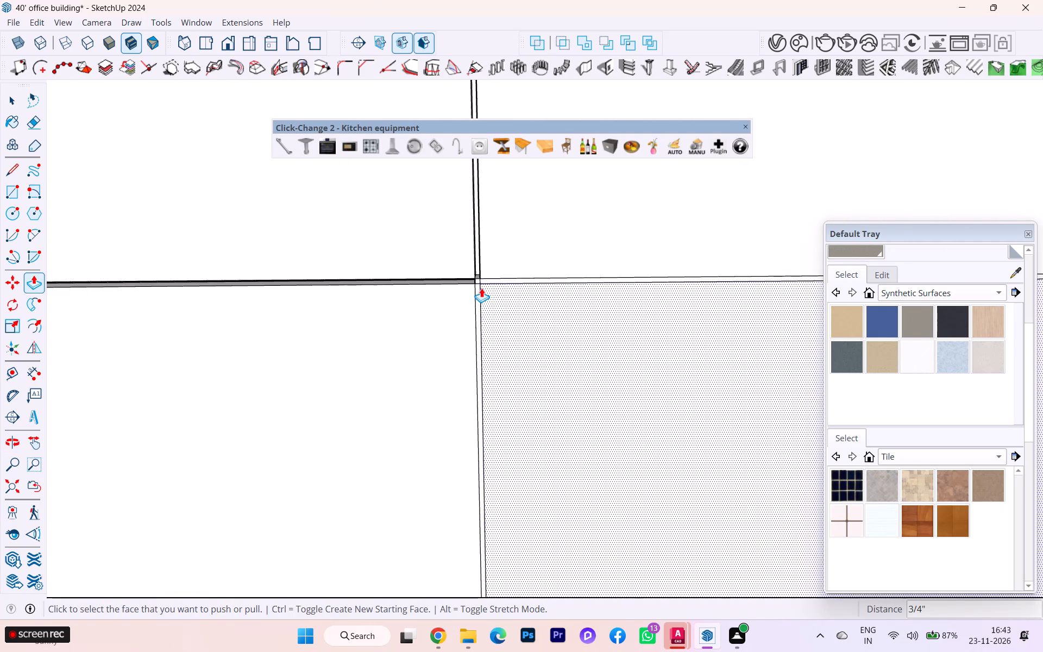
scroll(481, 288, "up", 9)
scroll(468, 296, "down", 1)
scroll(468, 296, "up", 1)
left_click(471, 293)
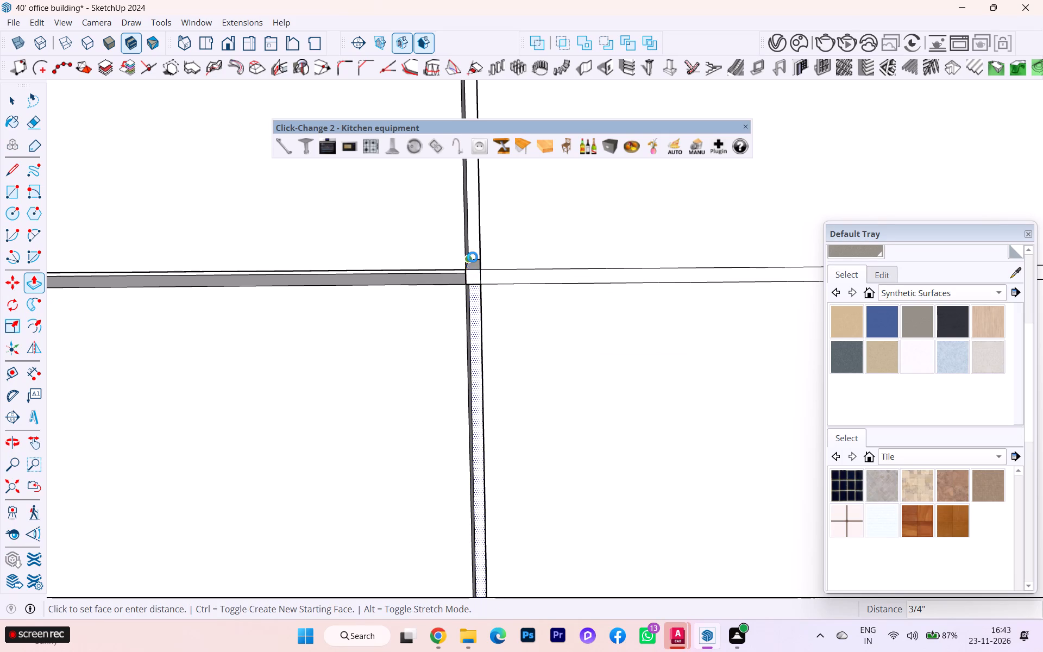
left_click(473, 257)
Push the small square face at the crossing of the second vertical and lower horizontal joints 3/4" inward.
scroll(471, 274, "up", 3)
scroll(472, 274, "down", 1)
scroll(472, 276, "up", 2)
left_click(472, 276)
left_click(470, 249)
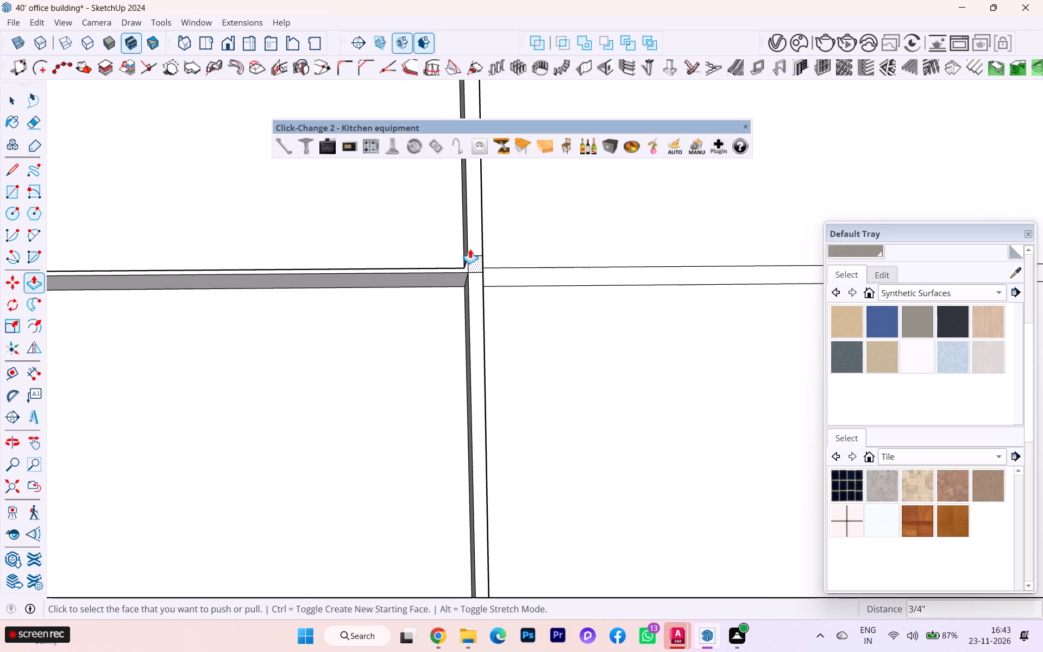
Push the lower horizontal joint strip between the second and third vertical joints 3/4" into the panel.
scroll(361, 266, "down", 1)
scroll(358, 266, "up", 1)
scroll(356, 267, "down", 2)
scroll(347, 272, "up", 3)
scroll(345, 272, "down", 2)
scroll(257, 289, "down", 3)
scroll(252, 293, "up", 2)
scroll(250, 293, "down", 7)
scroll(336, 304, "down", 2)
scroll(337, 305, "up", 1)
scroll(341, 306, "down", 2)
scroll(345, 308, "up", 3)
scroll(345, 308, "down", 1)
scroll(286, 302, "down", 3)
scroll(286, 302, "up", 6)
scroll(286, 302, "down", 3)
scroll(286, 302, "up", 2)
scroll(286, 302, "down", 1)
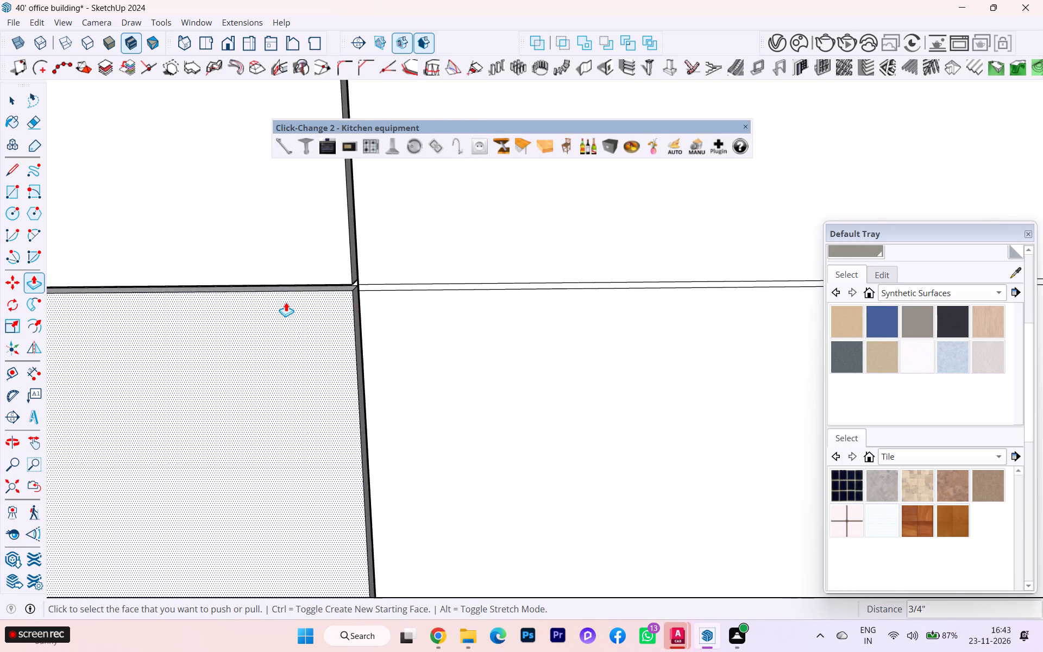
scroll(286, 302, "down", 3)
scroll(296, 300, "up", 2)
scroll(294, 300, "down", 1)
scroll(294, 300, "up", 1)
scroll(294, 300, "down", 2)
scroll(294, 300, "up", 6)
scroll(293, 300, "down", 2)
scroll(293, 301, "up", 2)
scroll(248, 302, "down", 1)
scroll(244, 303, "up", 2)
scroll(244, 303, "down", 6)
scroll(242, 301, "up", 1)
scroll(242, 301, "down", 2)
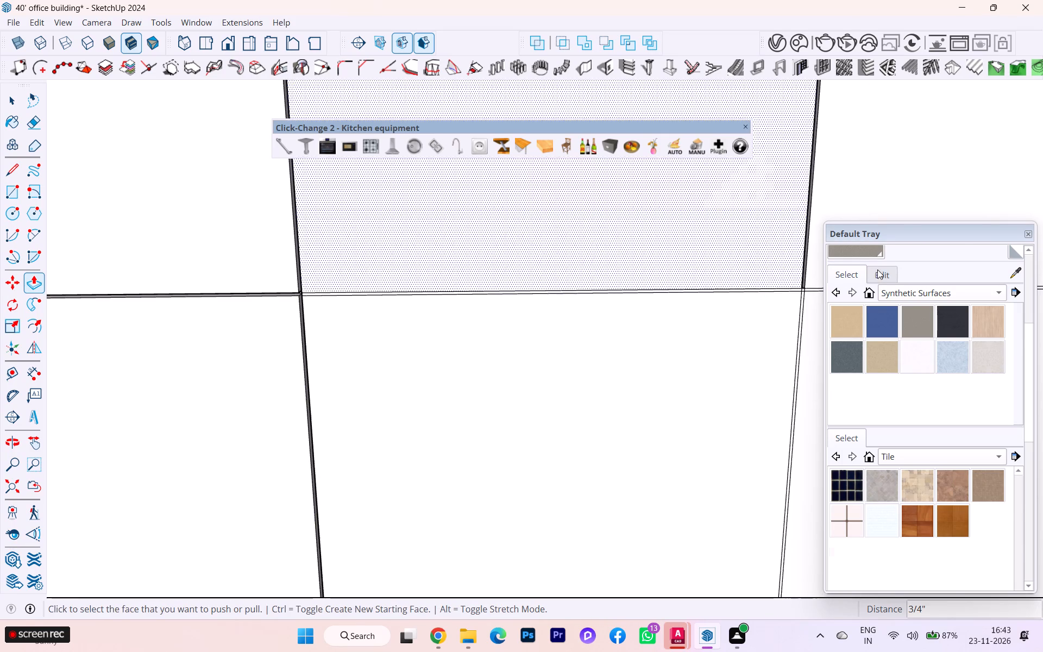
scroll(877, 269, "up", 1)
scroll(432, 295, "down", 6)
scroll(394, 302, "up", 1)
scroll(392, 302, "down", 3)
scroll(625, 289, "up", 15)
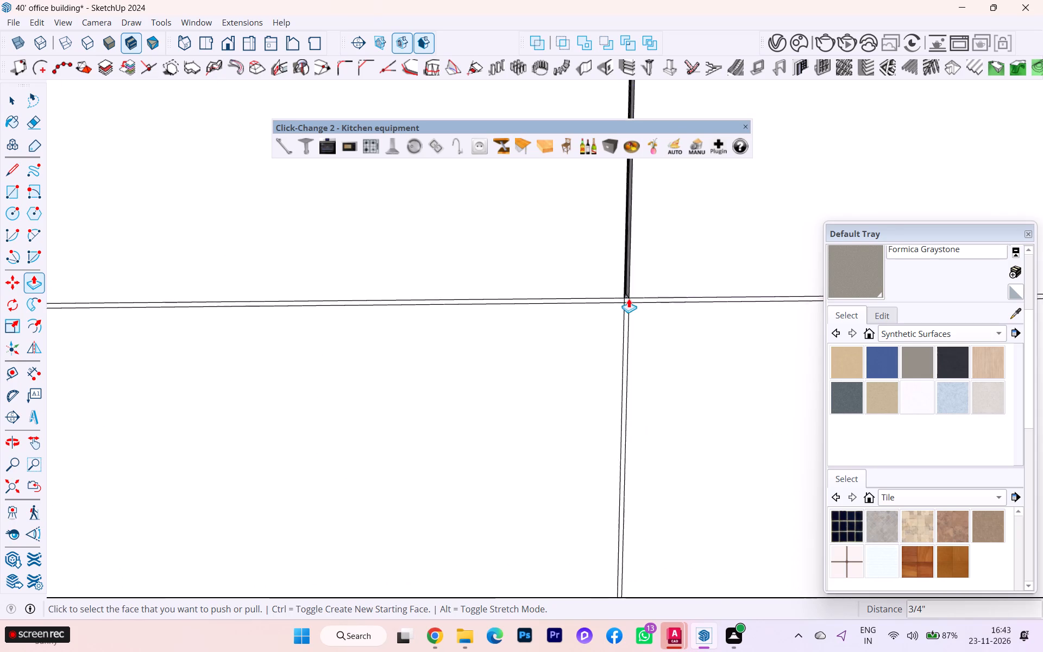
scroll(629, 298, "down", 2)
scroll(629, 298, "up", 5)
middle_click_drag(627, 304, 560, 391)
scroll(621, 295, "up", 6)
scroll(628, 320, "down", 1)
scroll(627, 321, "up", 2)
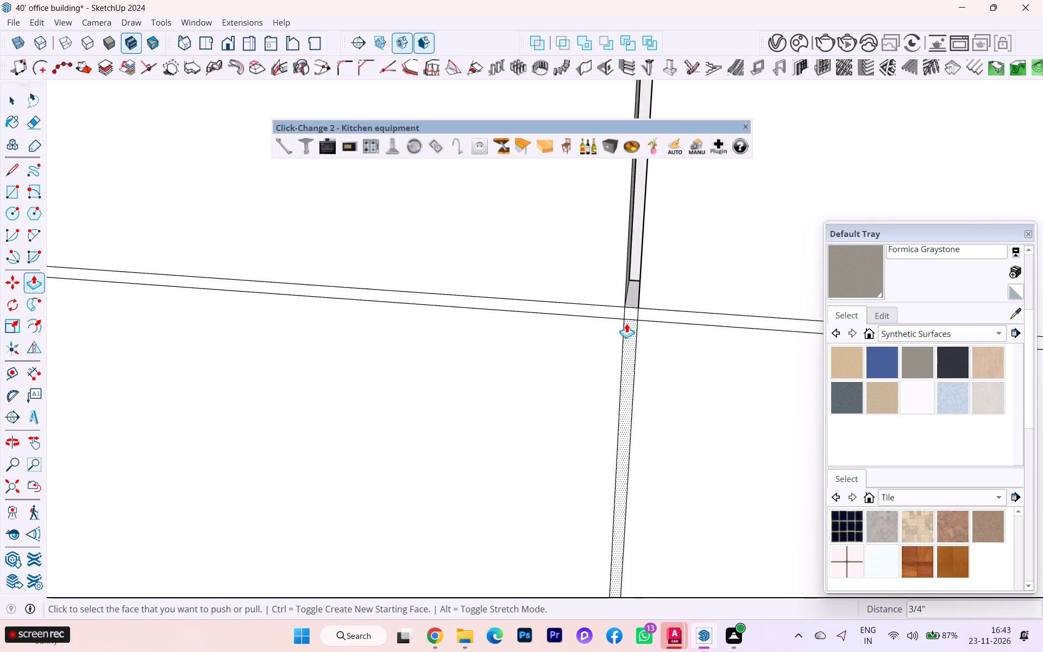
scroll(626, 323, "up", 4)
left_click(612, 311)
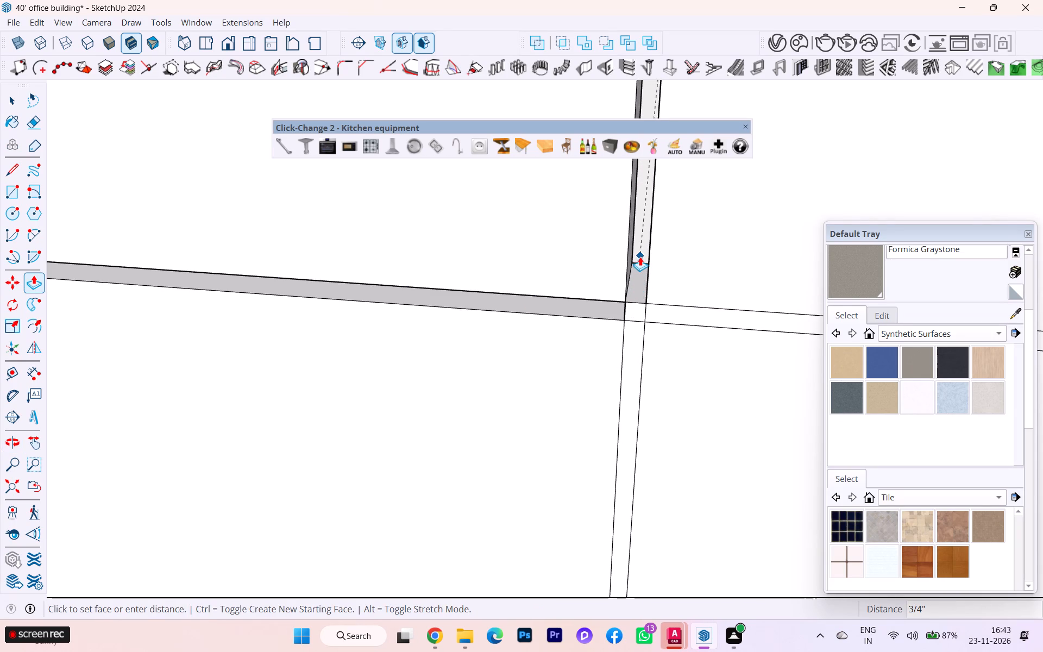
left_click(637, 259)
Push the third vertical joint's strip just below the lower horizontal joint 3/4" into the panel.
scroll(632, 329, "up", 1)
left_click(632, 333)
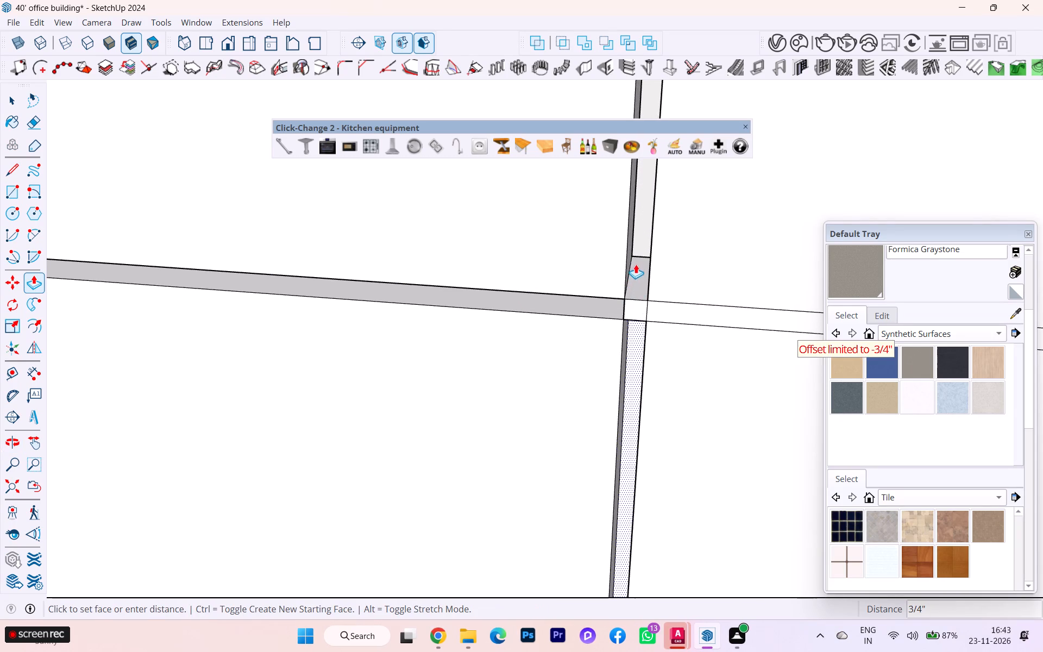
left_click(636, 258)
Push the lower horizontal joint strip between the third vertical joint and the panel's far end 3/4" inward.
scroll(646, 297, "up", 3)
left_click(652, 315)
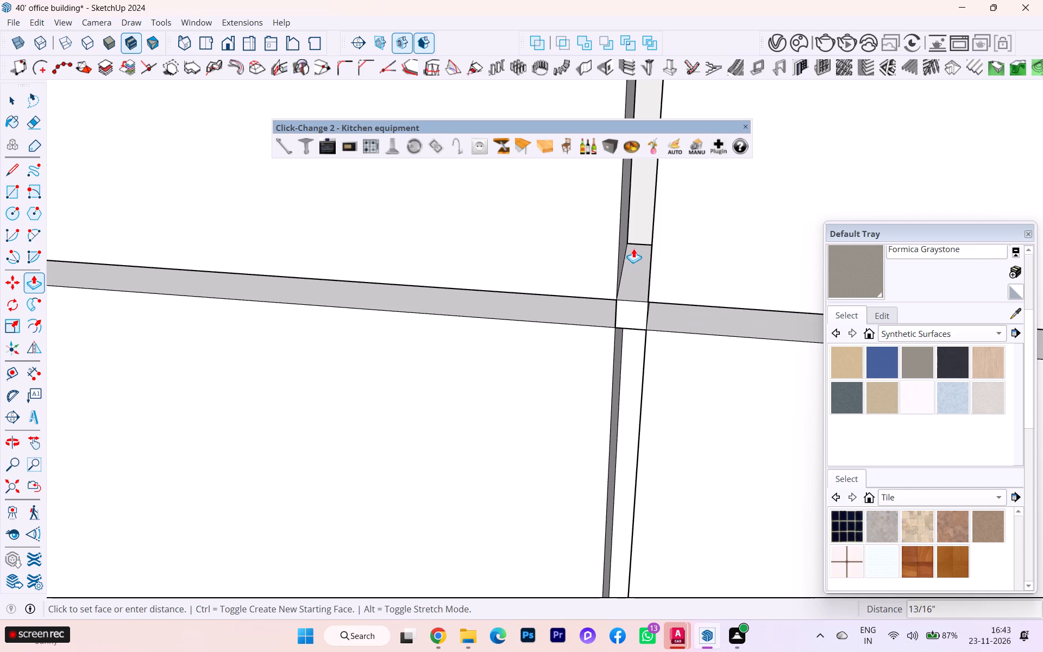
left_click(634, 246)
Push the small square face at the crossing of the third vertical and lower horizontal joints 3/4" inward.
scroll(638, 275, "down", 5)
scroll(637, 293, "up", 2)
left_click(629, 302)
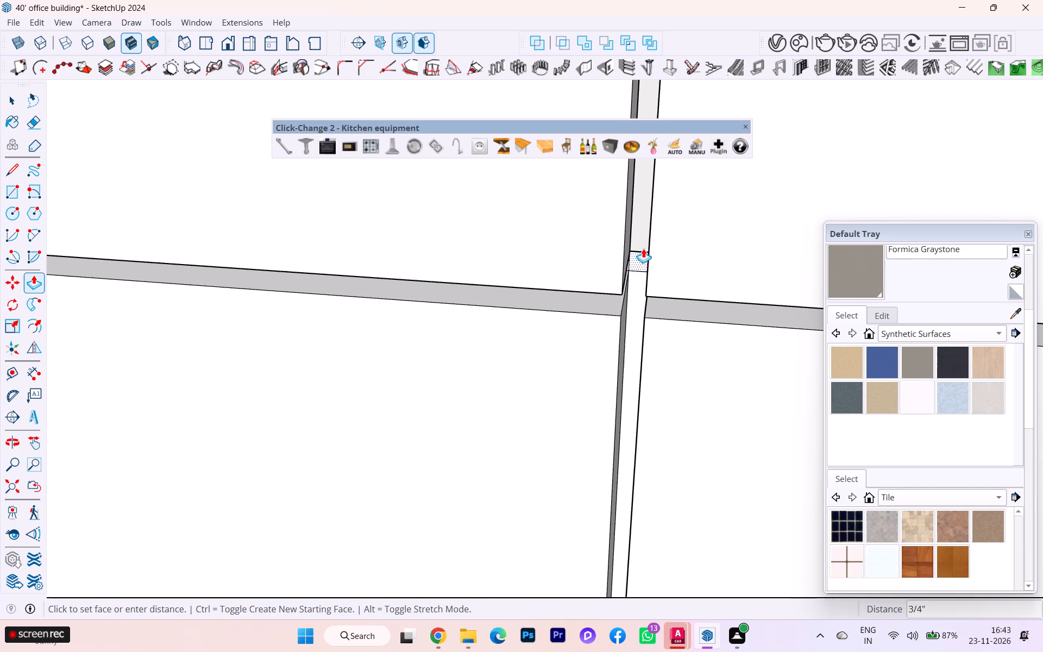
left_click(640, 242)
Look over the whole joint grid on the lining panel and close the panel's group.
scroll(591, 277, "down", 7)
scroll(534, 296, "down", 3)
scroll(475, 297, "down", 3)
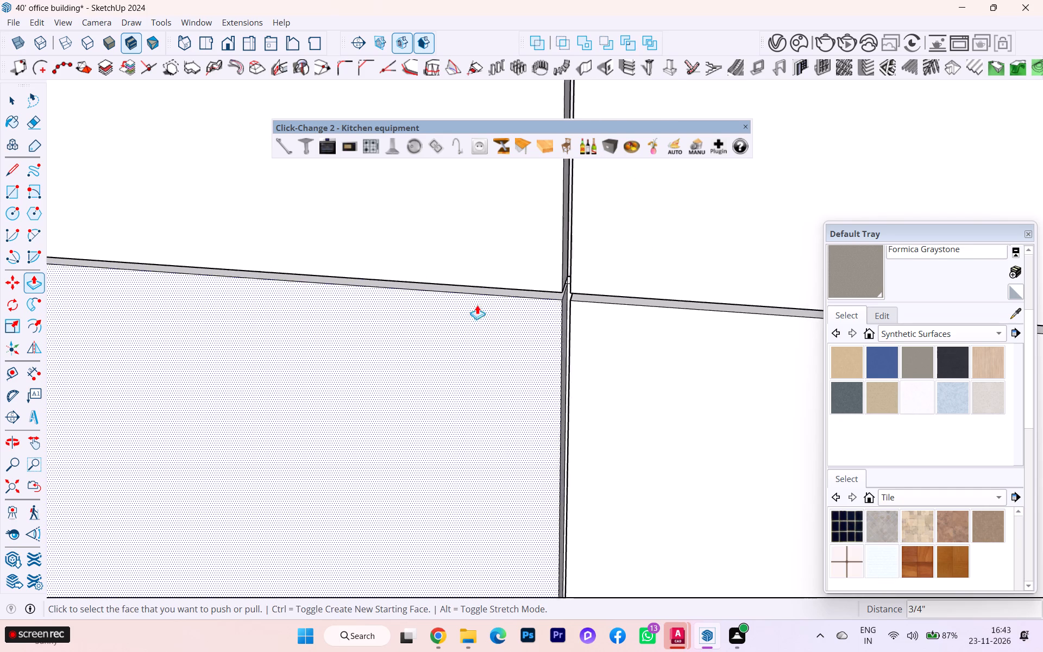
scroll(477, 305, "down", 7)
scroll(503, 319, "up", 1)
scroll(503, 319, "down", 9)
scroll(520, 320, "up", 3)
scroll(538, 316, "down", 12)
middle_click_drag(525, 324, 579, 323)
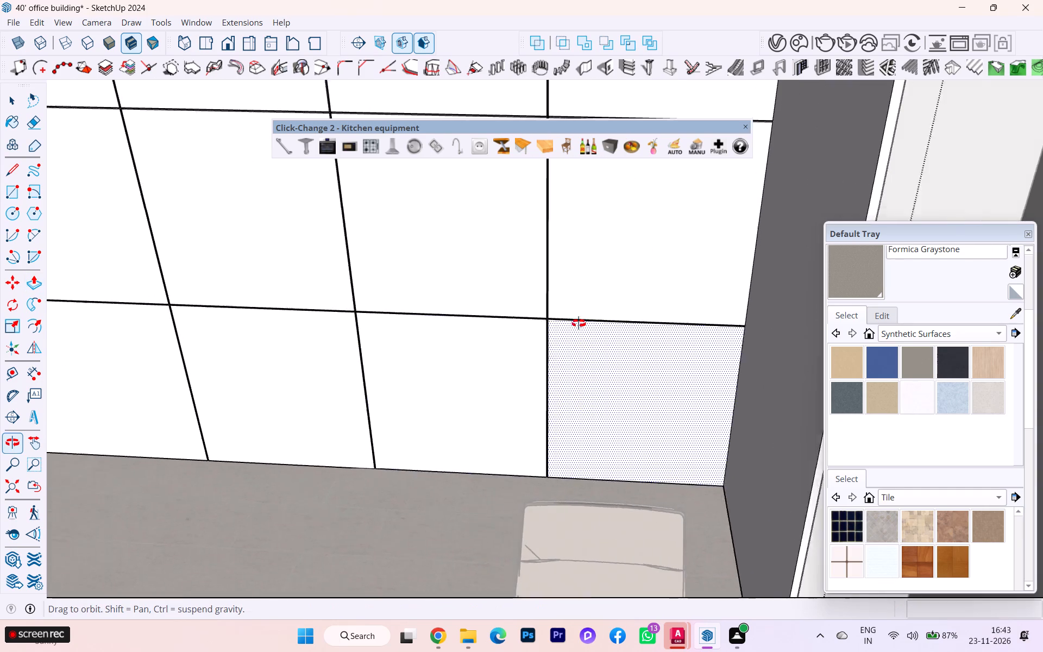
middle_click_drag(579, 323, 720, 417)
scroll(599, 294, "down", 1)
scroll(599, 294, "up", 2)
scroll(599, 294, "down", 1)
scroll(598, 294, "up", 8)
scroll(598, 294, "down", 5)
scroll(589, 303, "up", 2)
scroll(588, 304, "down", 1)
scroll(582, 305, "up", 2)
scroll(581, 306, "down", 2)
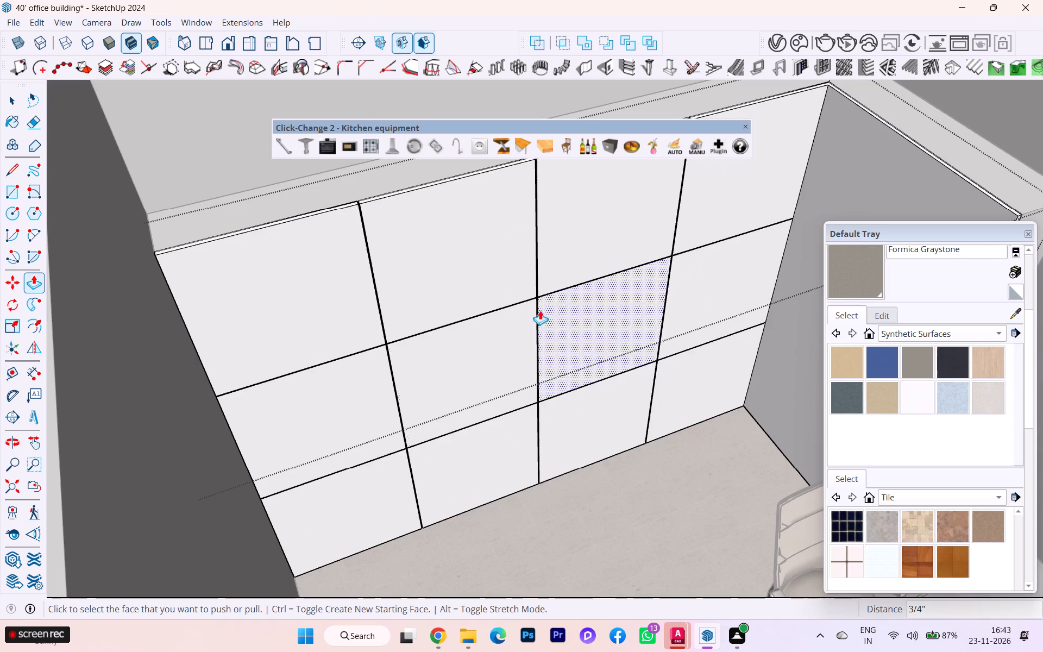
scroll(466, 291, "down", 5)
left_click(8, 98)
scroll(67, 175, "down", 1)
scroll(74, 181, "up", 1)
scroll(77, 184, "down", 1)
scroll(84, 190, "up", 2)
scroll(90, 194, "down", 3)
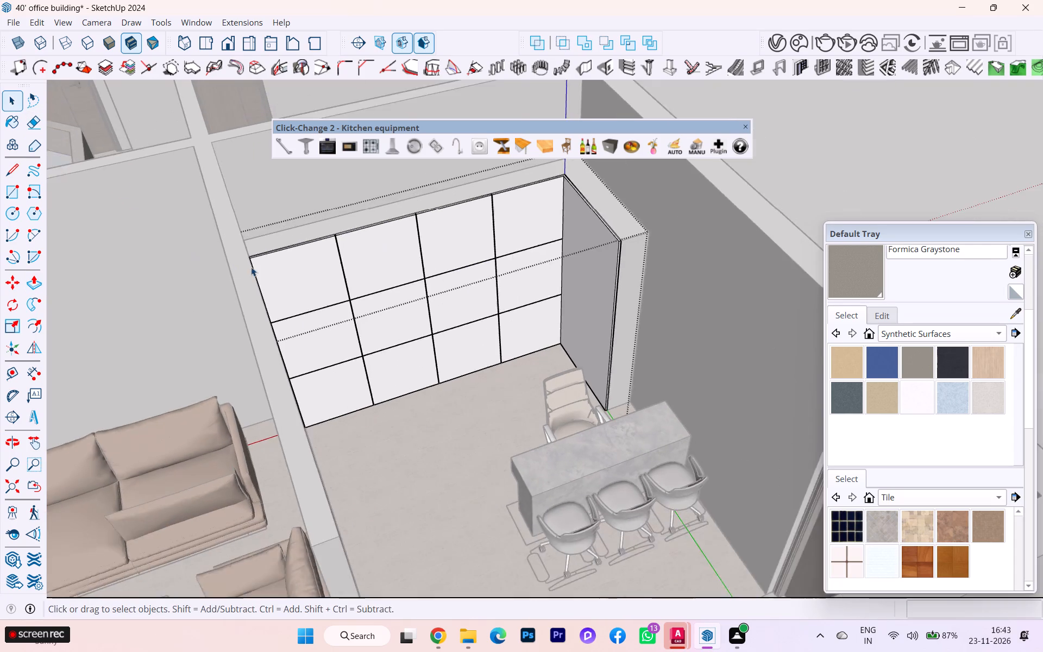
scroll(251, 267, "down", 4)
left_click(735, 215)
Reopen the lining panel group and examine its rear side along the recessed joints.
left_click(448, 249)
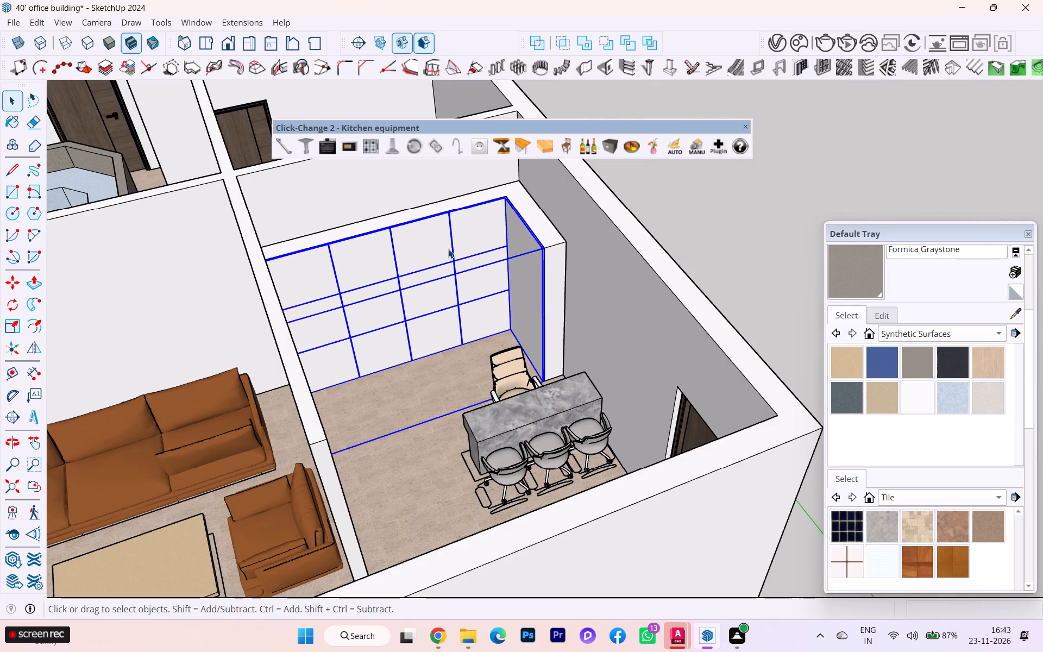
key("h")
double_click(448, 249)
scroll(448, 249, "down", 1)
middle_click_drag(448, 249, 631, 234)
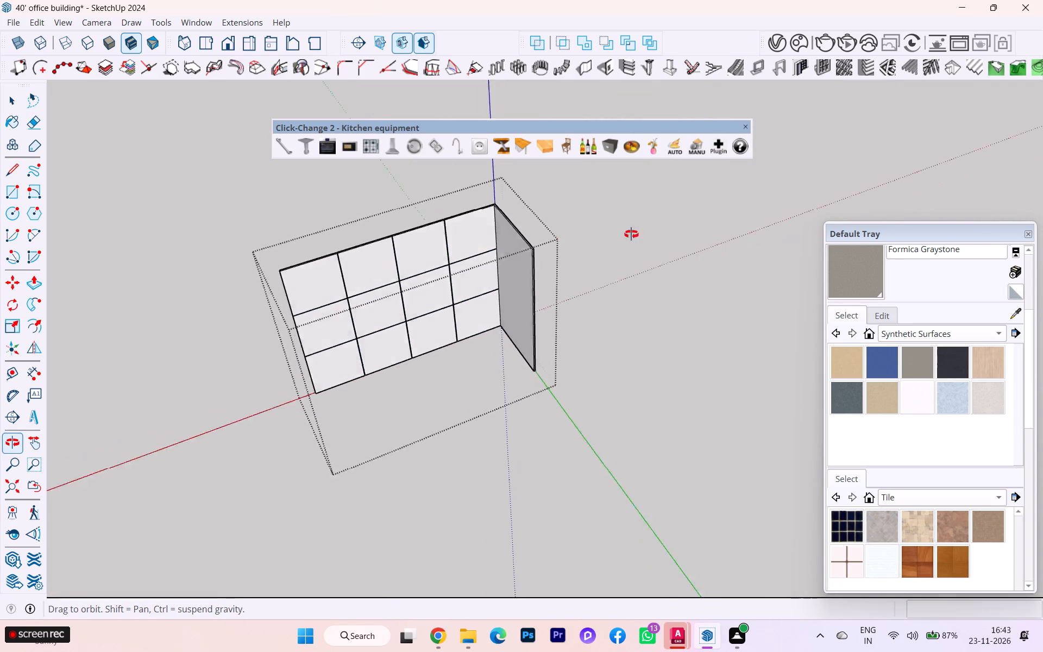
middle_click_drag(631, 234, 809, 210)
scroll(568, 179, "down", 3)
middle_click_drag(415, 375, 770, 289)
scroll(450, 403, "up", 2)
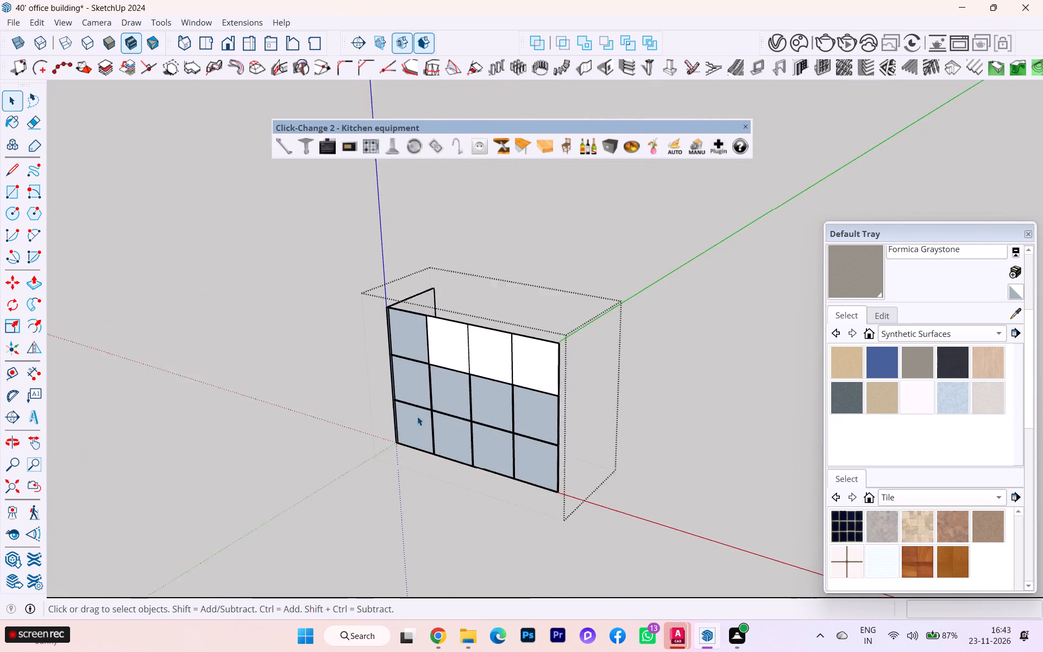
scroll(417, 416, "up", 11)
scroll(493, 329, "down", 1)
middle_click_drag(492, 329, 575, 368)
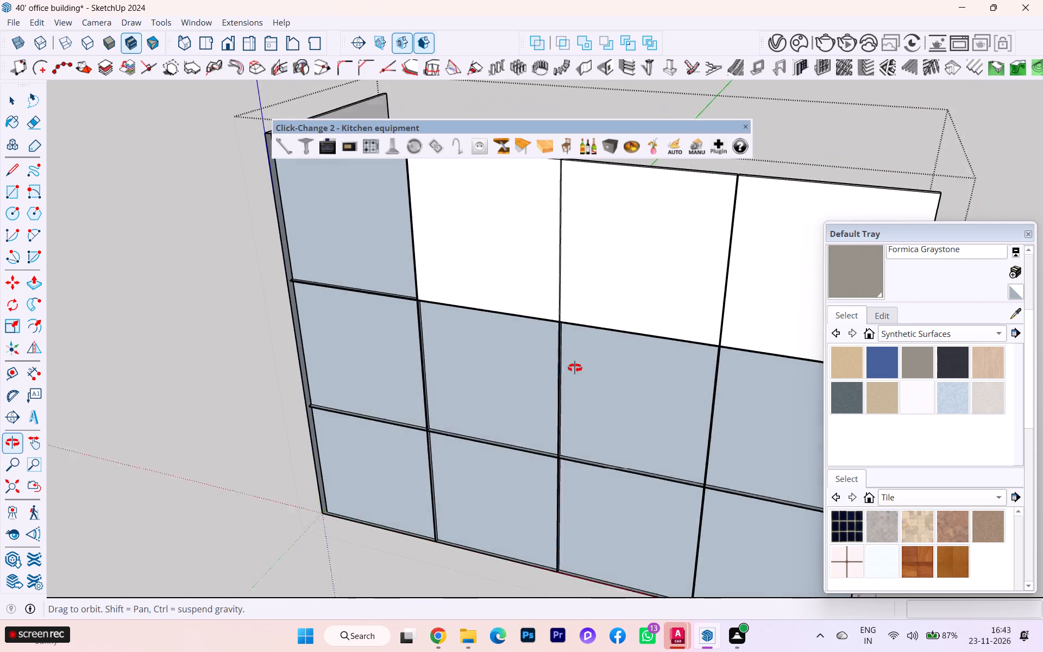
middle_click_drag(575, 368, 390, 433)
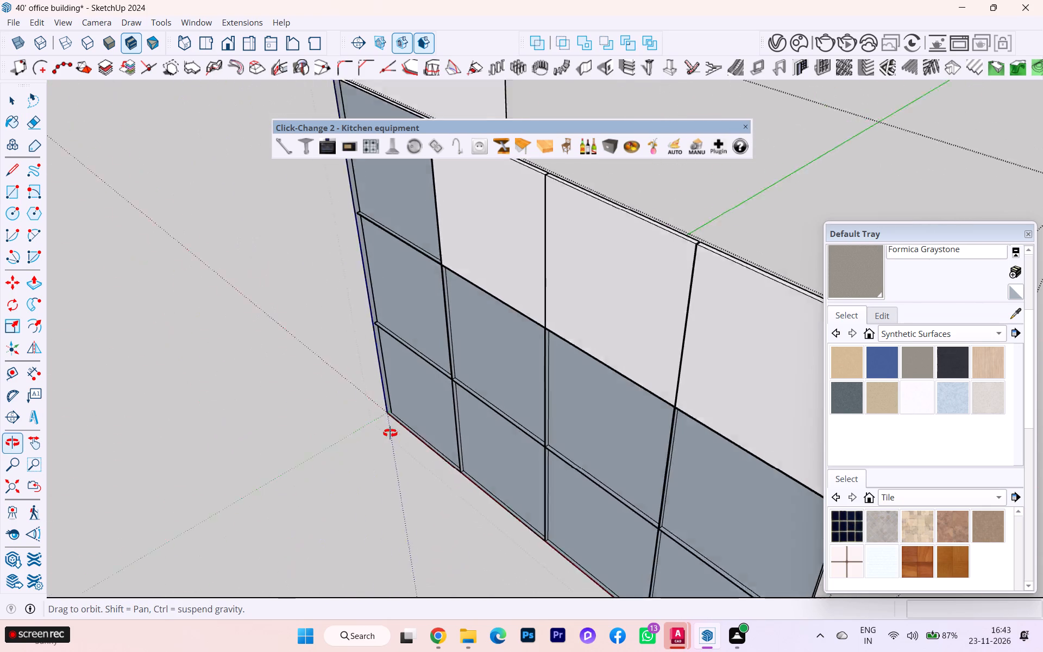
middle_click_drag(390, 433, 460, 341)
scroll(439, 349, "down", 3)
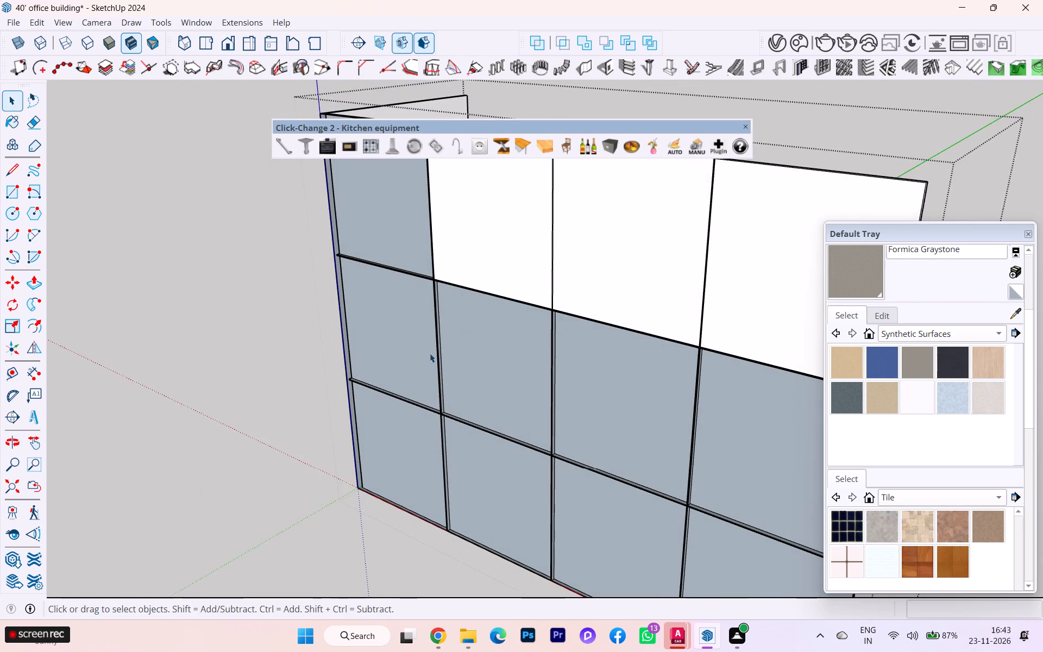
scroll(430, 353, "down", 3)
Undo all the 3/4" joint recesses pushed into the lining panel.
key("ctrl+z")
key("ctrl+z")
key("ctrl+z")
key("ctrl+z")
key("ctrl+z")
key("ctrl+z")
key("ctrl+z")
key("ctrl+z")
key("ctrl+z")
key("ctrl+z")
key("ctrl+z")
key("ctrl+z")
key("ctrl+z")
key("ctrl+z")
key("ctrl+z")
key("ctrl+z")
key("ctrl+z")
key("ctrl+z")
key("ctrl+z")
key("ctrl+z")
key("ctrl+z")
key("ctrl+z")
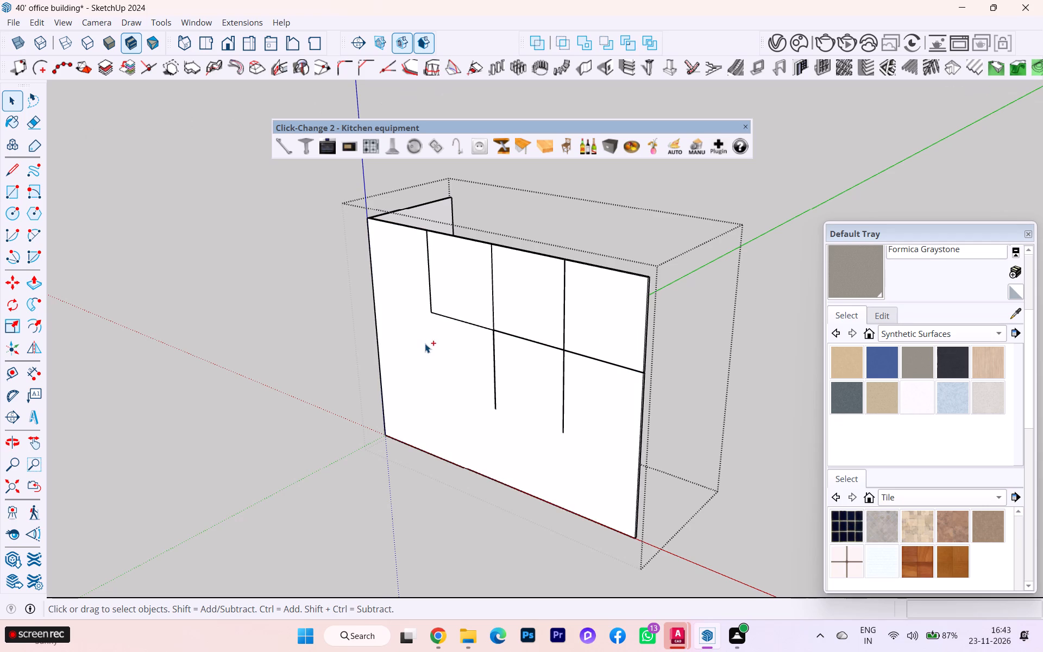
key("ctrl+z")
key("ctrl+z")
key("ctrl+z")
key("ctrl+z")
key("ctrl+z")
key("ctrl+z")
key("ctrl+z")
key("ctrl+z")
key("ctrl+z")
key("ctrl+z")
key("ctrl+z")
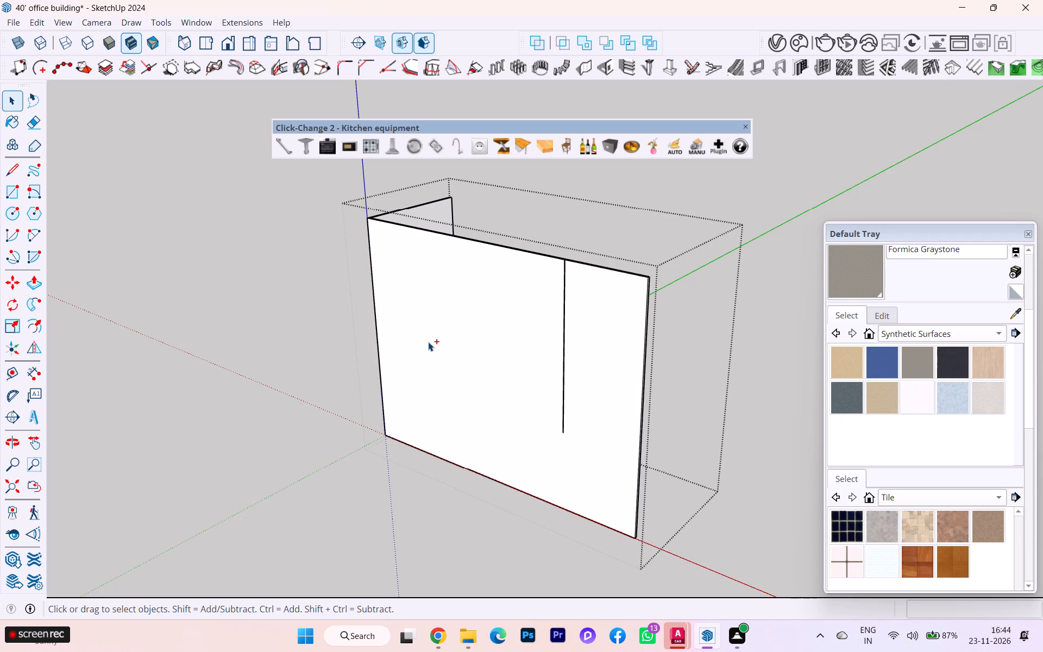
key("ctrl+z")
key("ctrl+z")
key("ctrl+z")
key("ctrl+z")
Close and reopen the lining panel group and examine the joint grid across its face.
scroll(609, 336, "down", 2)
middle_click_drag(612, 336, 30, 318)
left_click(501, 308)
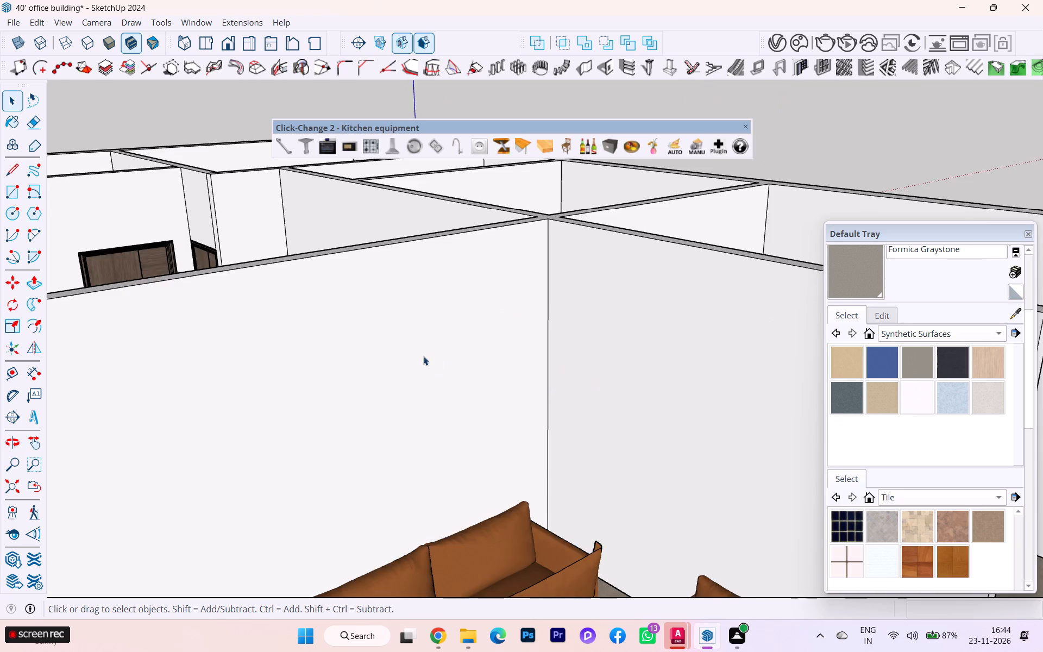
scroll(424, 355, "down", 2)
middle_click_drag(438, 367, 436, 477)
double_click(688, 294)
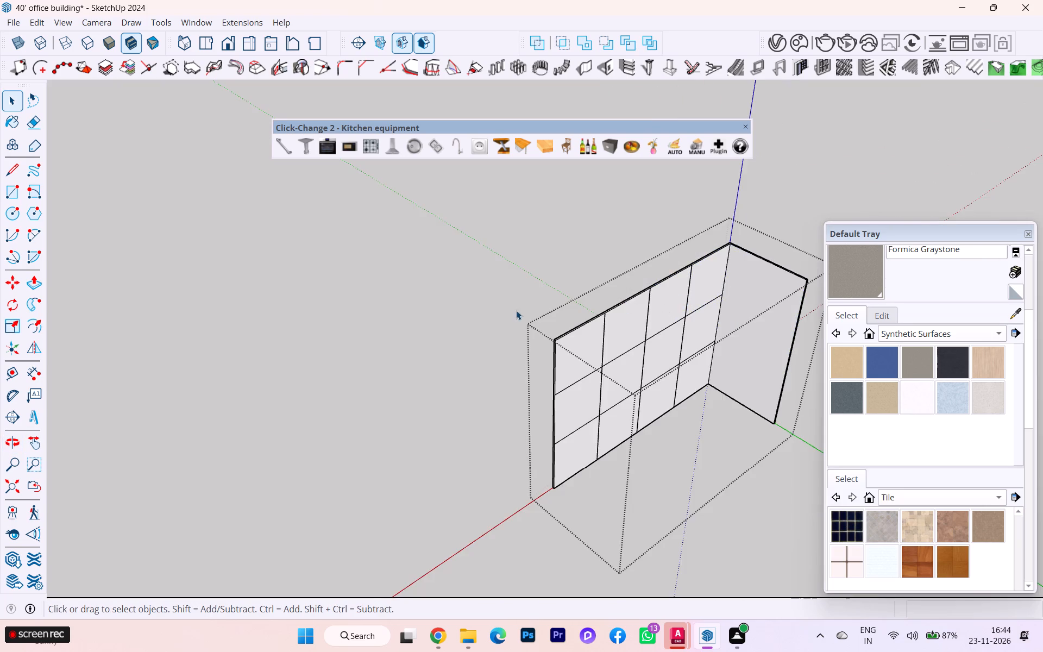
scroll(514, 311, "down", 1)
middle_click_drag(521, 314, 901, 276)
scroll(672, 280, "up", 4)
scroll(671, 265, "down", 1)
middle_click_drag(673, 266, 257, 291)
scroll(588, 406, "up", 2)
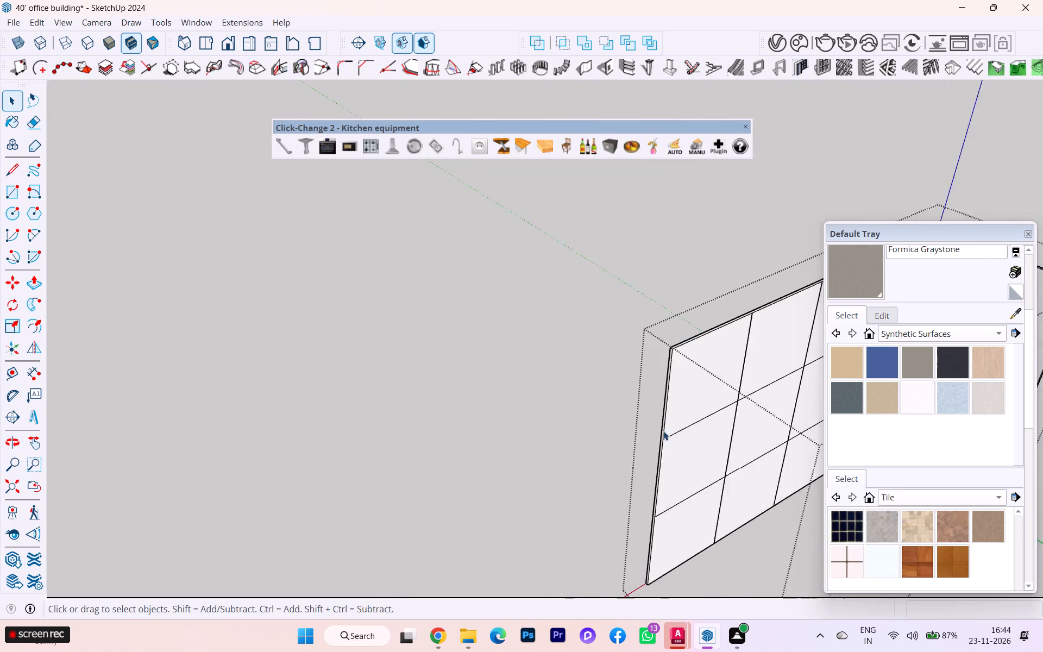
scroll(663, 431, "up", 4)
scroll(709, 415, "down", 1)
scroll(709, 415, "up", 6)
scroll(364, 276, "down", 5)
scroll(366, 284, "up", 2)
scroll(369, 286, "down", 2)
scroll(686, 279, "down", 1)
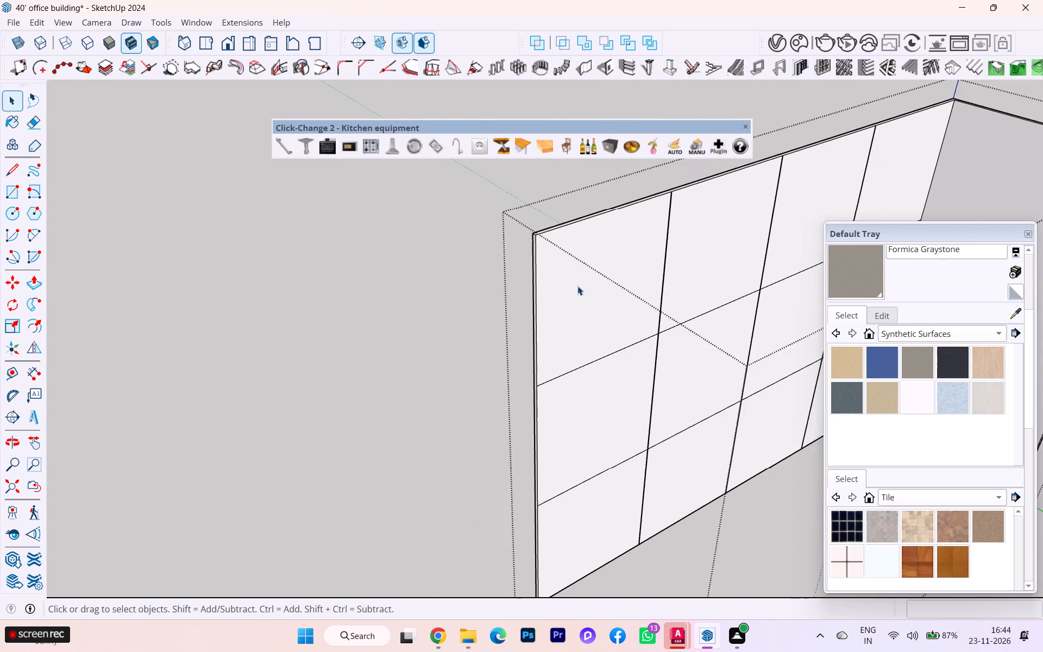
middle_click_drag(415, 286, 318, 279)
scroll(315, 274, "down", 2)
scroll(315, 274, "up", 2)
scroll(313, 273, "down", 3)
scroll(312, 271, "up", 1)
scroll(312, 271, "down", 1)
scroll(411, 375, "down", 5)
scroll(296, 325, "down", 2)
scroll(345, 342, "up", 3)
scroll(384, 353, "down", 1)
key("ctrl+y")
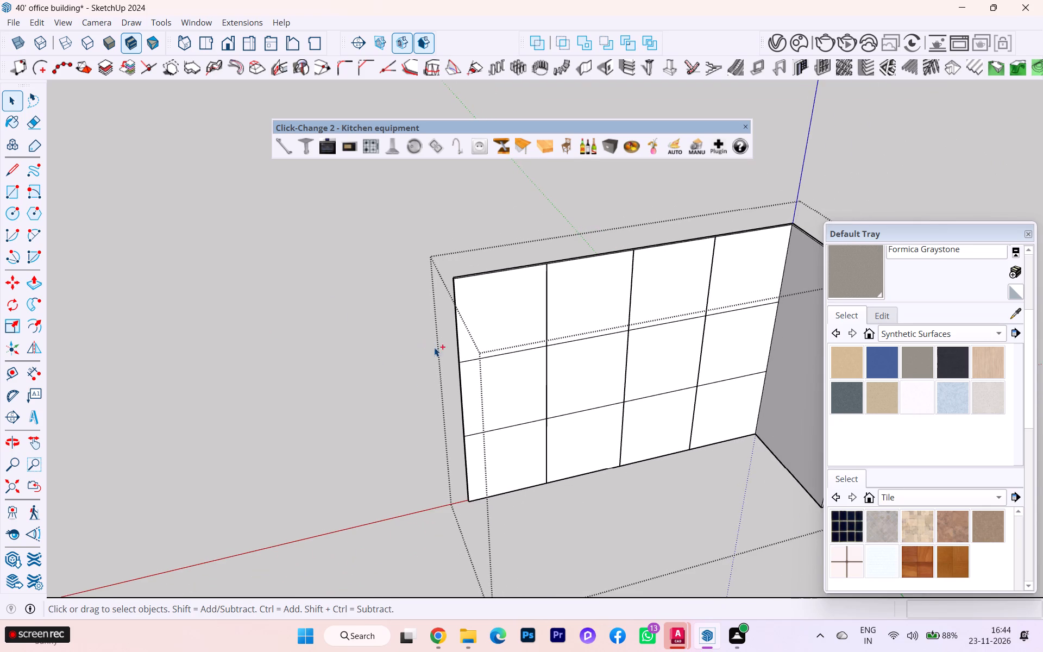
Copy the two horizontal joint lines of the lining panel upward by 0.75" to form joint strips.
scroll(502, 368, "up", 3)
scroll(386, 334, "down", 1)
scroll(383, 336, "up", 3)
scroll(396, 341, "down", 4)
scroll(396, 341, "up", 1)
scroll(396, 341, "down", 1)
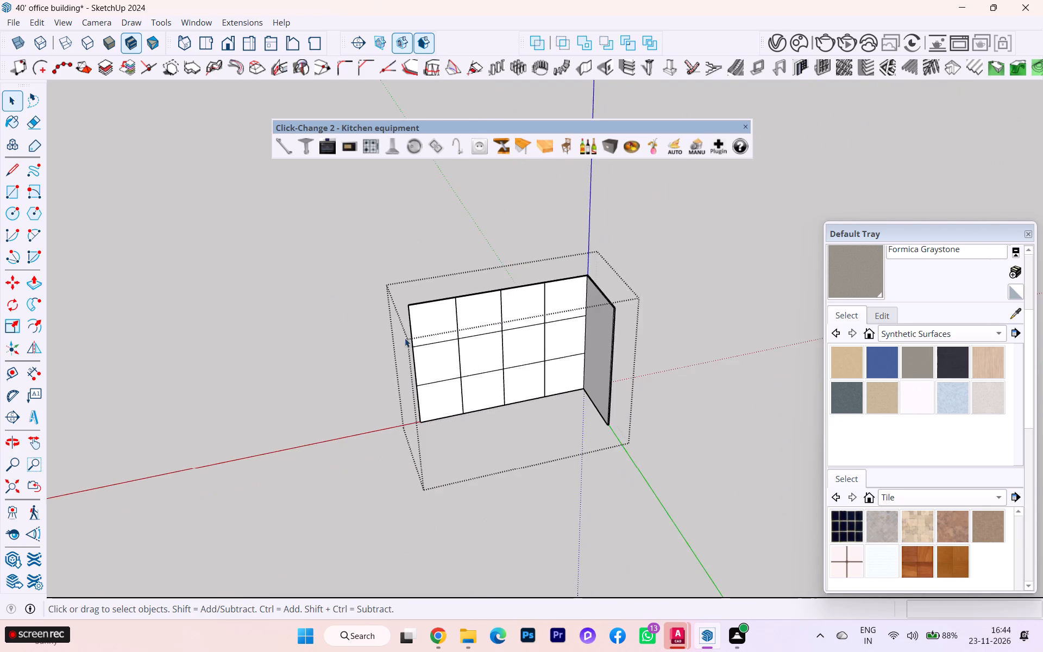
scroll(420, 348, "up", 5)
left_click_drag(387, 327, 695, 335)
left_click_drag(337, 282, 715, 357)
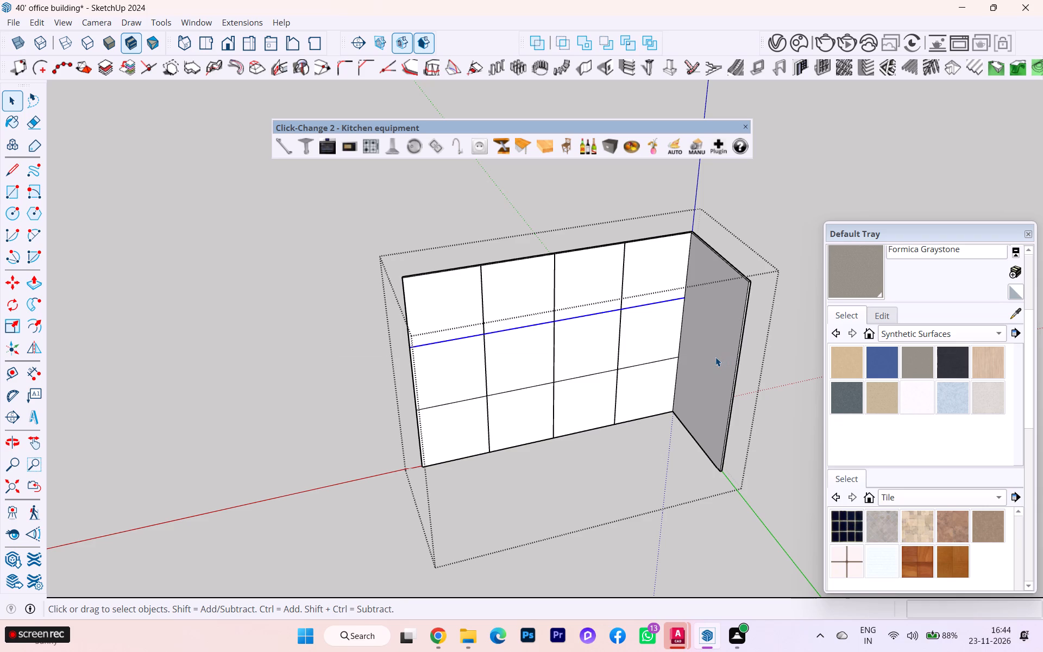
left_click_drag(363, 357, 700, 414, "ctrl")
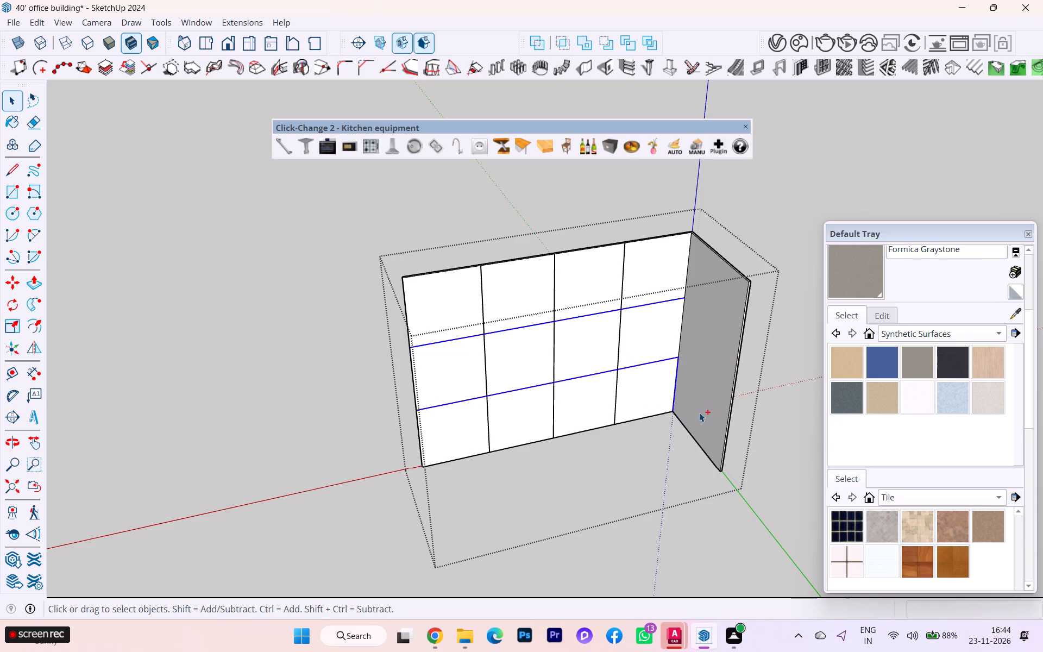
left_click_drag(621, 391, 589, 389, "ctrl")
left_click_drag(372, 372, 686, 413, "ctrl+shift")
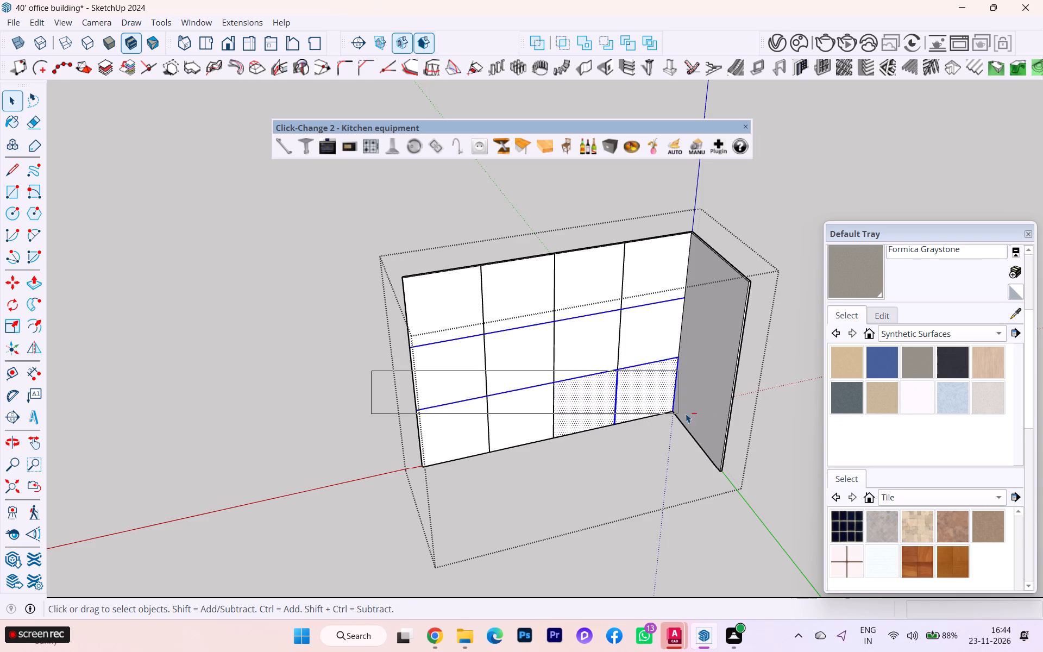
left_click_drag(686, 413, 700, 410, "ctrl+shift")
left_click_drag(370, 379, 739, 384, "ctrl")
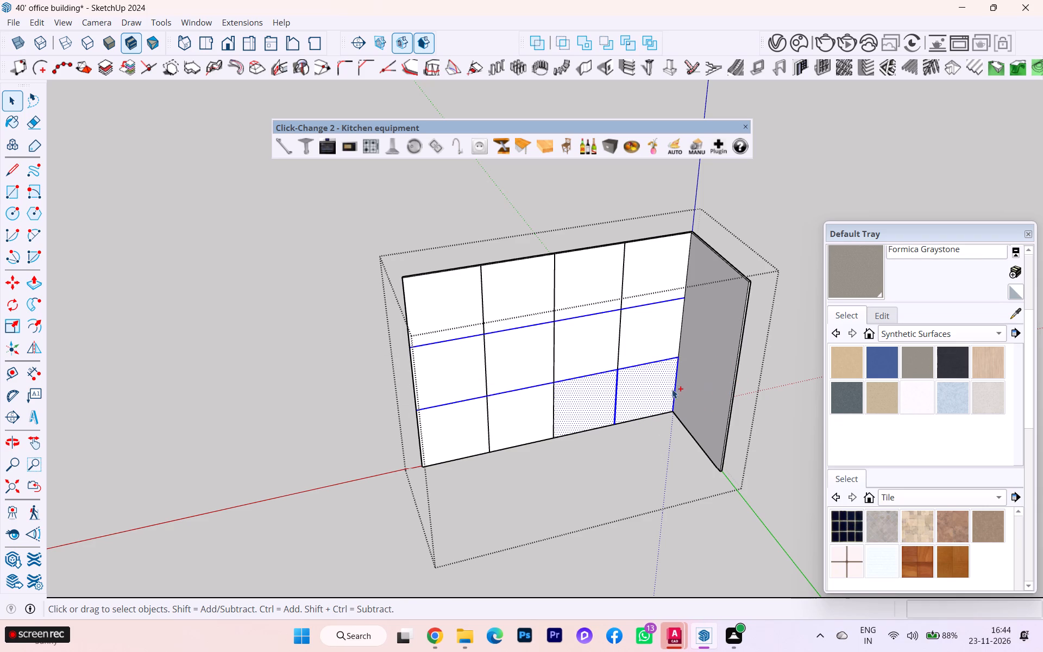
left_click_drag(687, 380, 375, 415, "ctrl+shift")
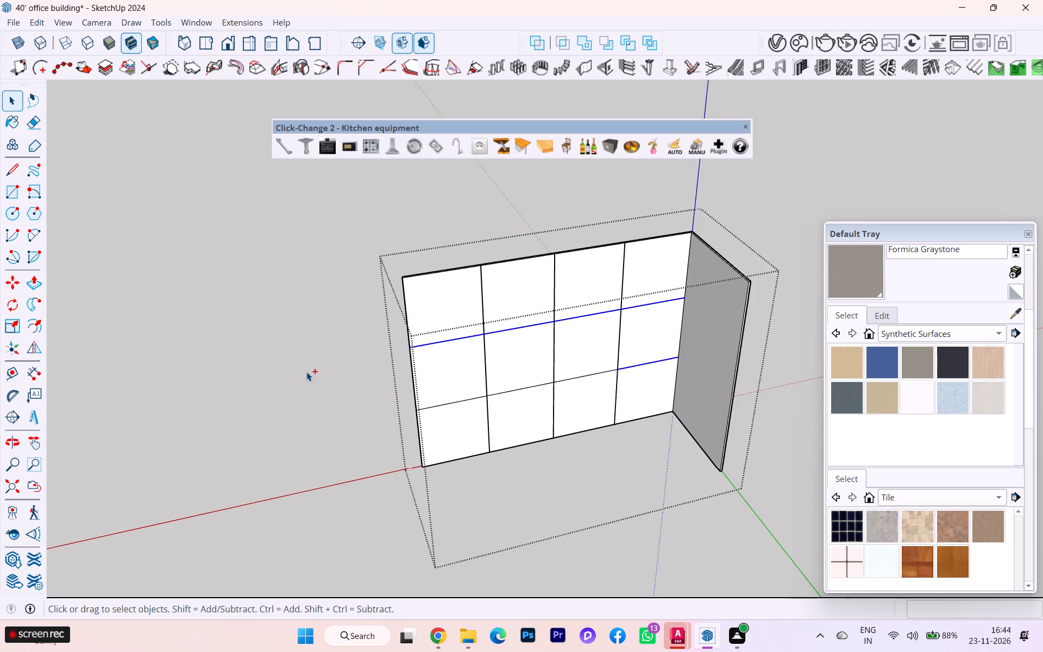
middle_click_drag(477, 393, 399, 286)
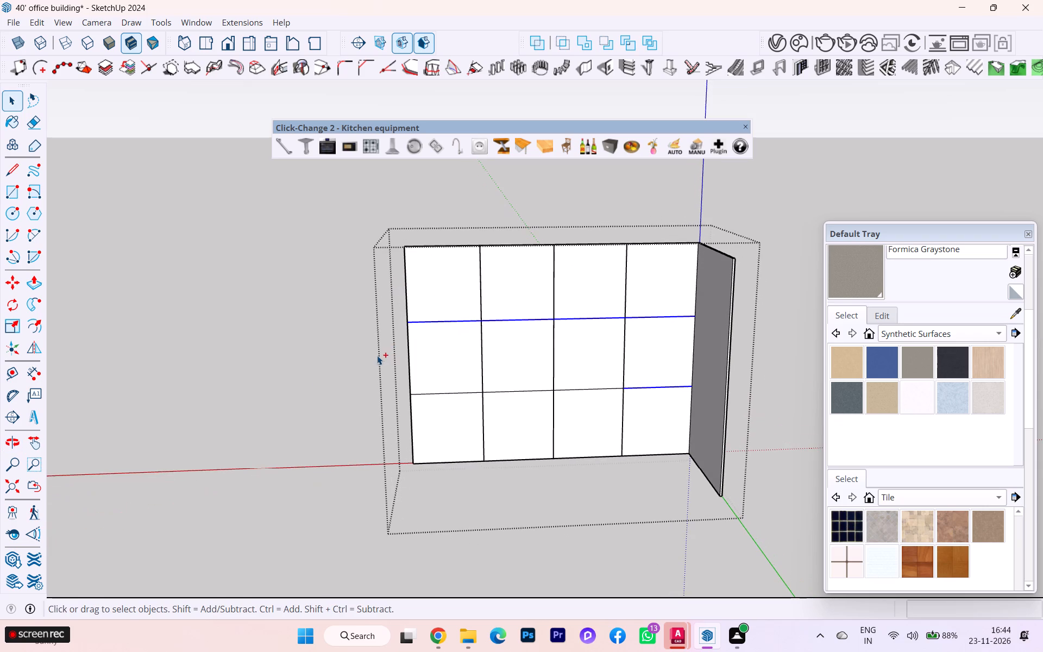
left_click_drag(374, 356, 719, 417, "ctrl")
scroll(598, 409, "down", 1, "ctrl")
middle_click_drag(600, 411, 706, 441, "ctrl")
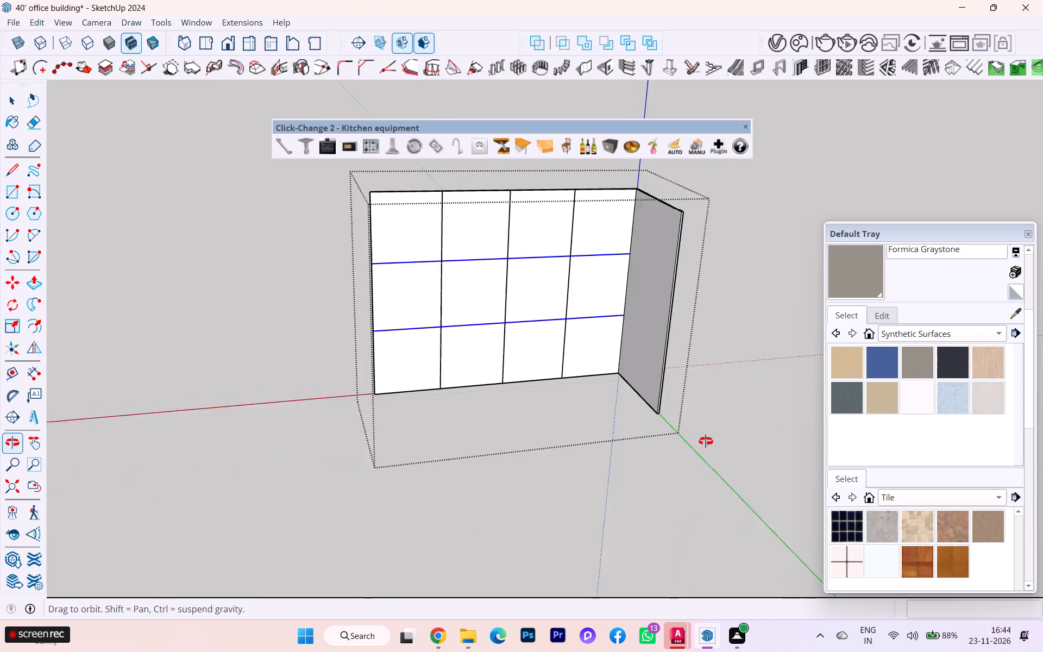
middle_click_drag(706, 441, 781, 447, "ctrl")
scroll(361, 283, "up", 3, "ctrl")
scroll(368, 270, "down", 2)
scroll(231, 336, "down", 2)
middle_click_drag(231, 337, 185, 314)
scroll(382, 227, "up", 3)
scroll(384, 226, "down", 1)
scroll(384, 226, "up", 6)
scroll(350, 280, "down", 1)
scroll(350, 281, "up", 3)
key("m")
scroll(323, 315, "up", 4)
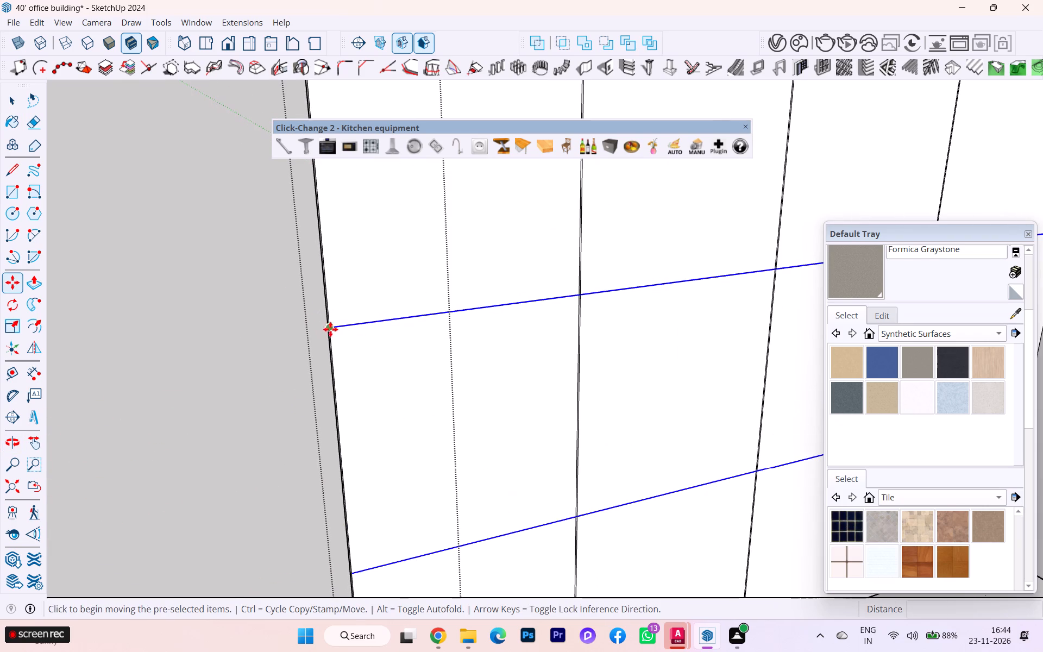
left_click(333, 331)
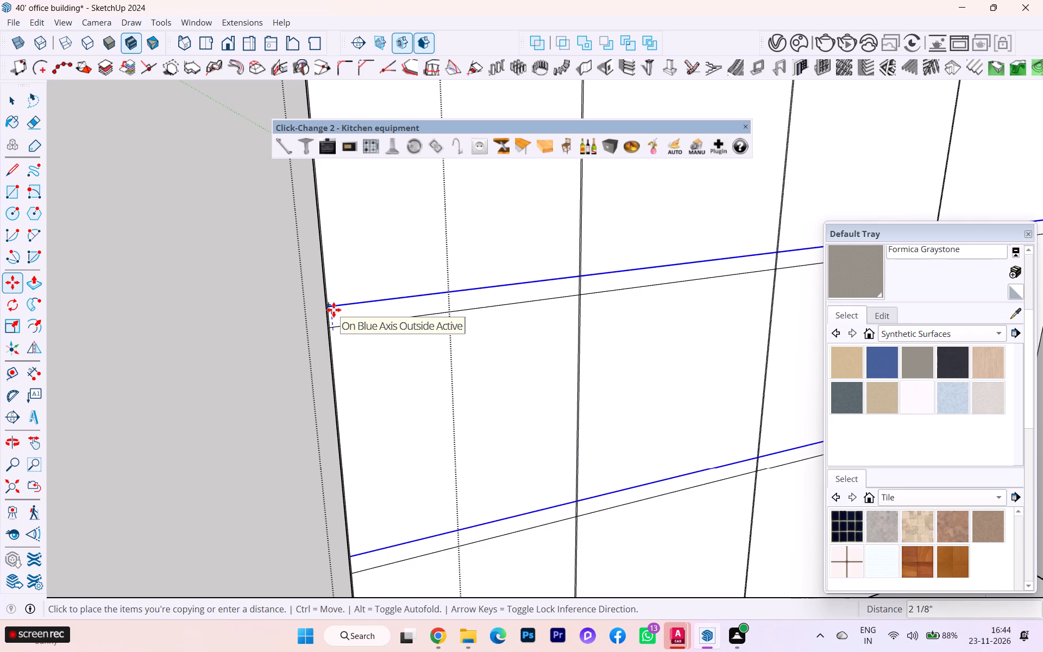
type(".75")
key("Return")
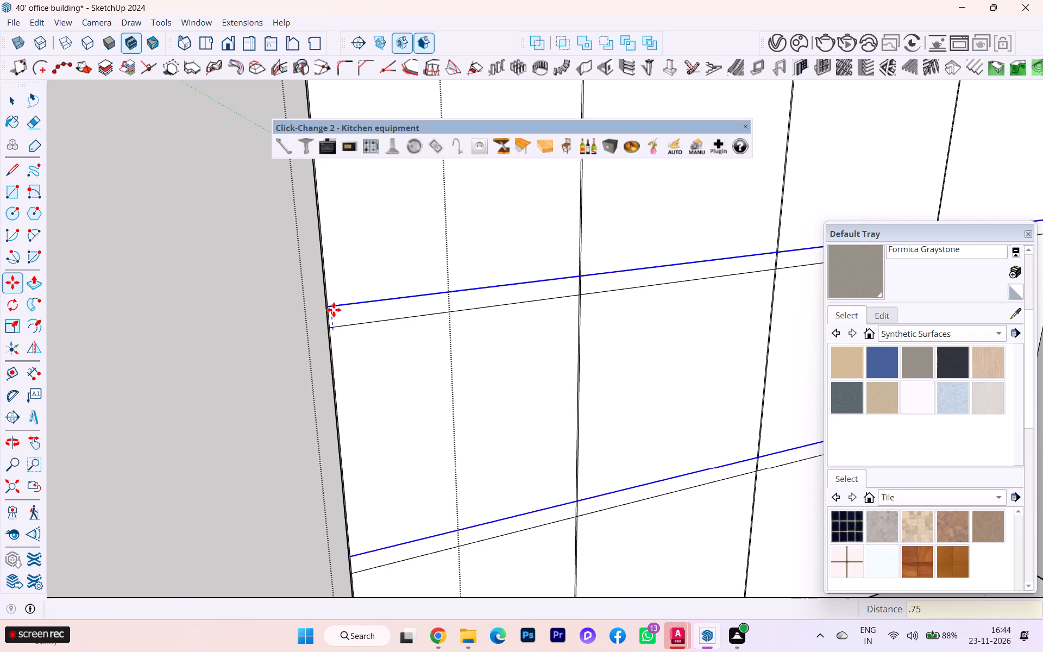
Push the upper and lower horizontal joint strips in the bay at the panel's free end 3/4" inward.
scroll(328, 314, "up", 5)
key("p")
left_click(332, 325)
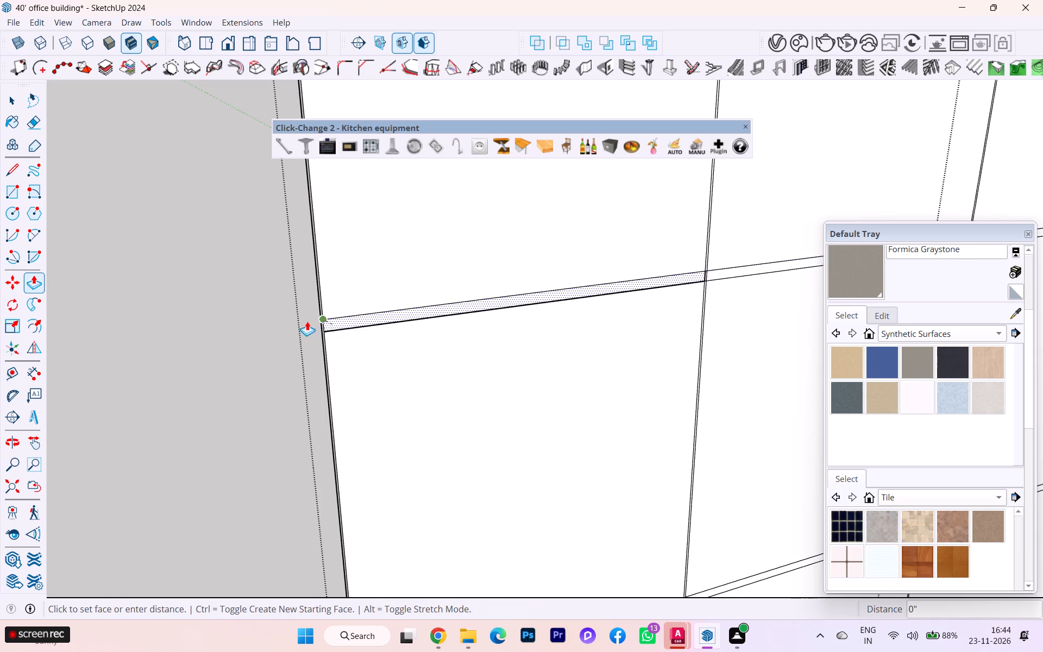
left_click(269, 308)
scroll(260, 186, "down", 5)
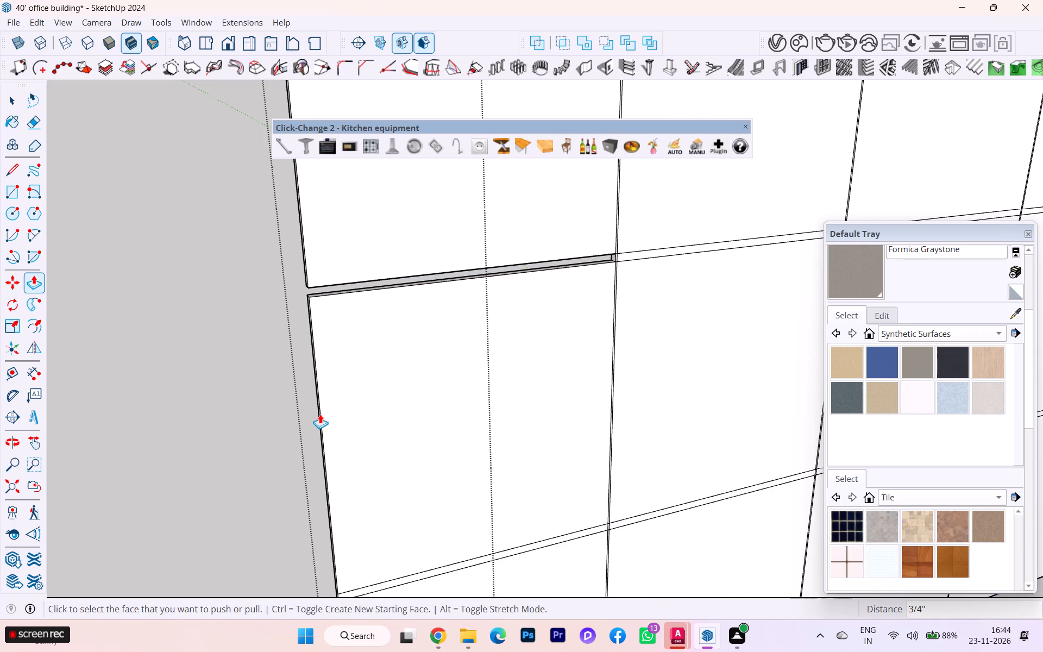
scroll(297, 285, "down", 4)
scroll(326, 478, "up", 4)
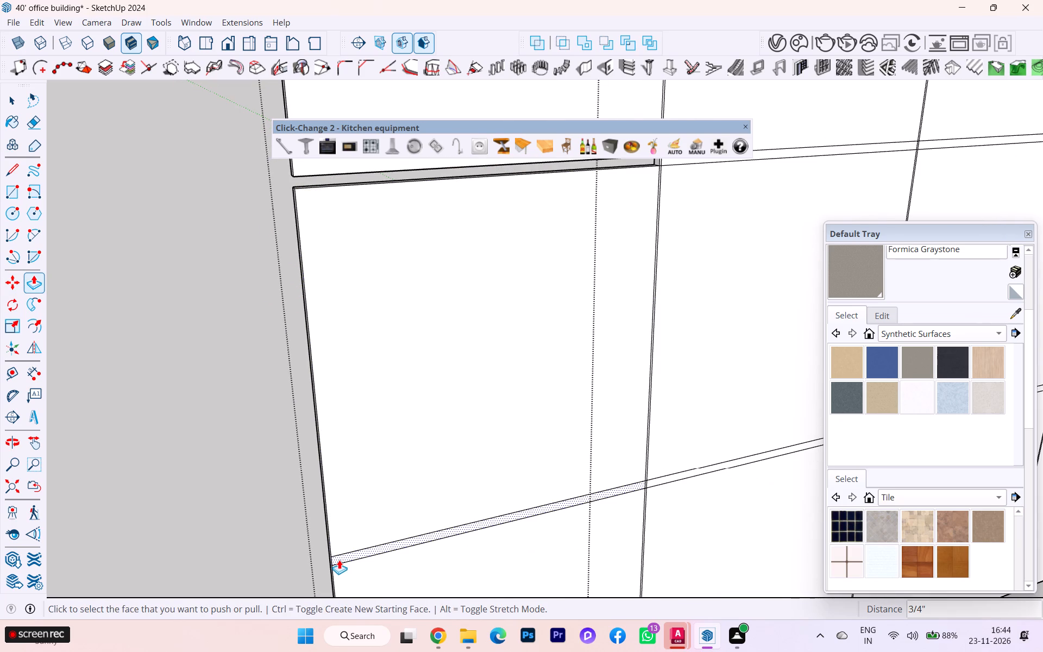
left_click(339, 559)
left_click(315, 544)
Push the top segment of the vertical joint nearest the panel's free end 3/4" inward.
scroll(266, 478, "down", 5)
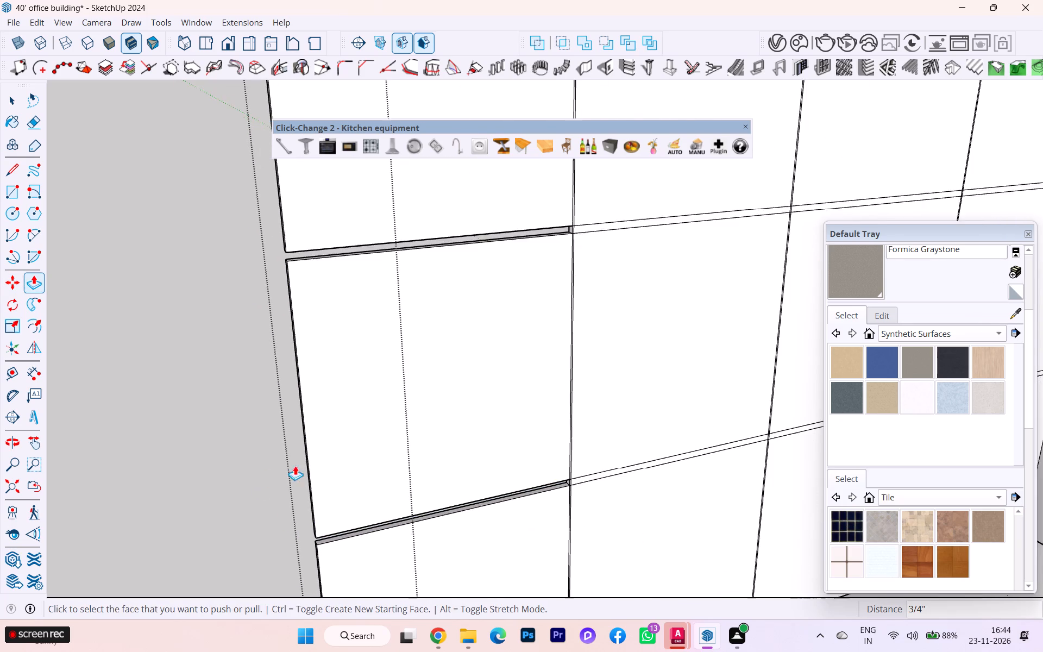
scroll(531, 485, "up", 2)
scroll(342, 316, "down", 5)
scroll(343, 298, "up", 3)
scroll(343, 298, "down", 8)
scroll(463, 397, "up", 1)
scroll(463, 397, "down", 2)
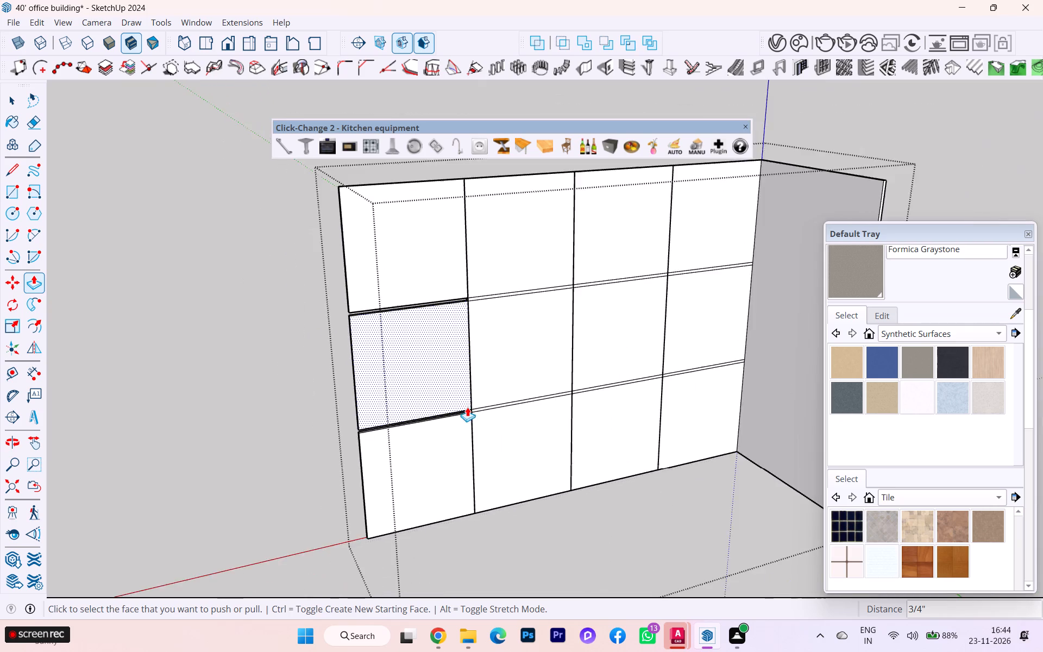
scroll(483, 460, "up", 2)
scroll(486, 471, "down", 1)
scroll(486, 474, "up", 5)
scroll(475, 542, "up", 4)
scroll(476, 544, "down", 1)
scroll(476, 544, "up", 3)
scroll(537, 523, "down", 2)
scroll(544, 523, "up", 1)
scroll(544, 523, "down", 1)
scroll(611, 575, "down", 1)
scroll(611, 576, "up", 3)
scroll(611, 576, "down", 5)
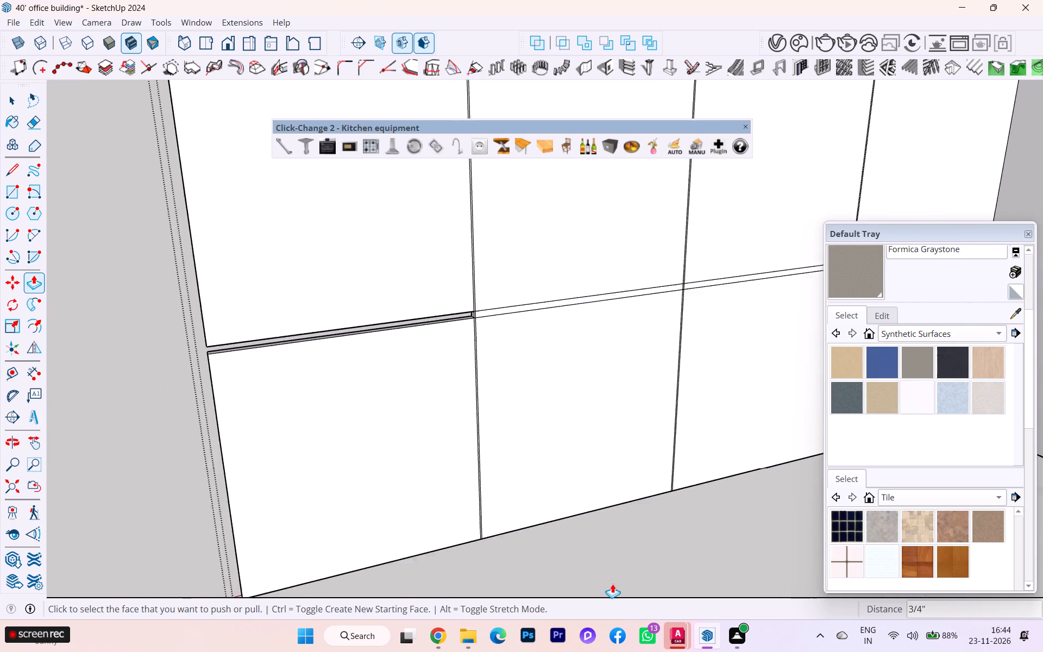
scroll(612, 584, "down", 2)
scroll(620, 516, "down", 8)
scroll(620, 516, "up", 1)
scroll(620, 516, "down", 4)
scroll(617, 530, "up", 2)
scroll(617, 531, "down", 2)
scroll(617, 532, "up", 1)
scroll(605, 309, "up", 9)
scroll(545, 239, "down", 2)
scroll(545, 240, "up", 13)
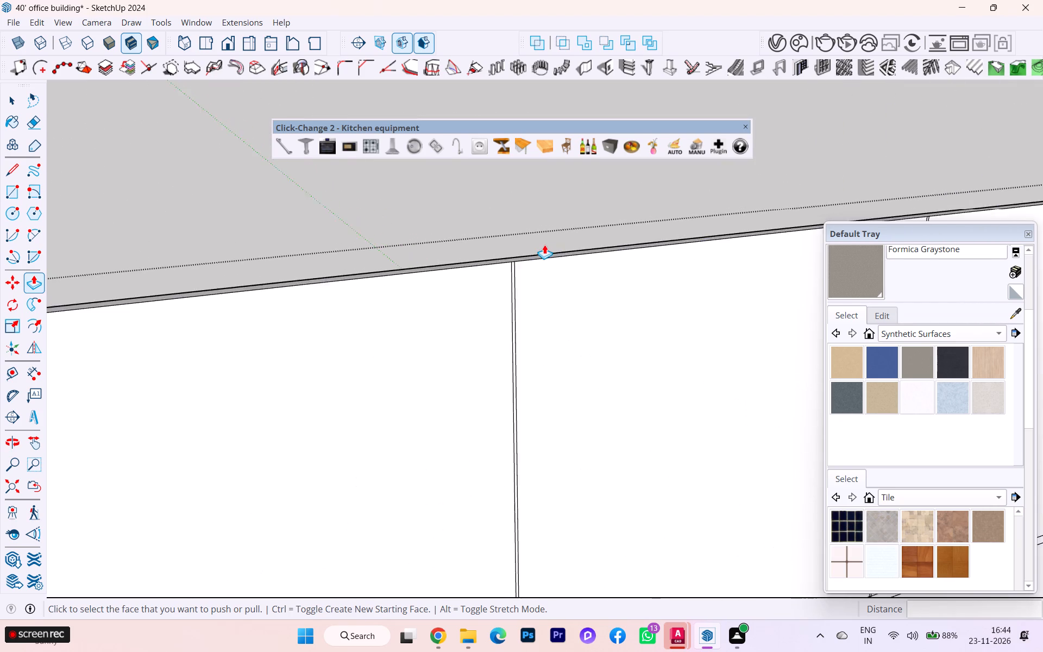
scroll(544, 245, "up", 8)
left_click(353, 360)
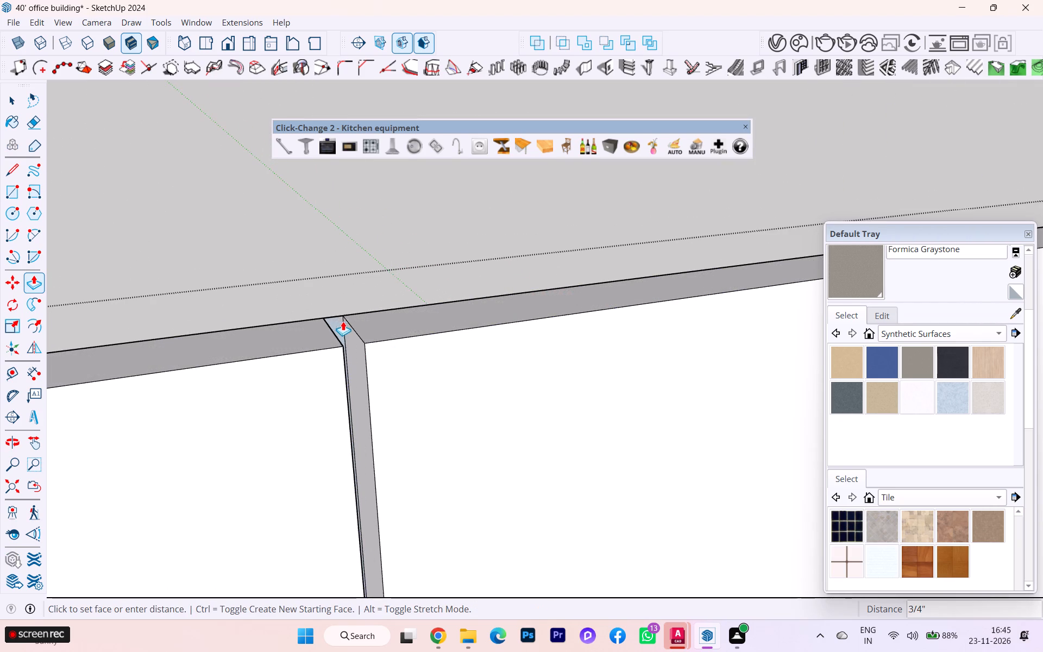
left_click(335, 312)
Push the top segment of the middle vertical joint 3/4" inward.
scroll(249, 279, "up", 1)
scroll(248, 279, "down", 10)
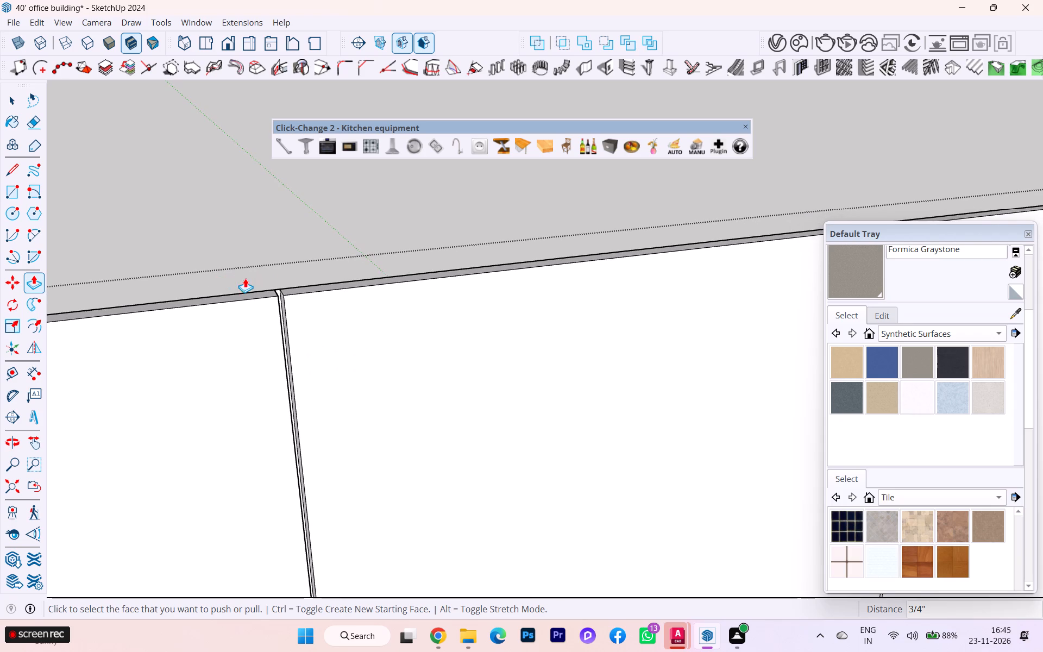
scroll(257, 275, "down", 4)
scroll(243, 277, "up", 2)
scroll(241, 278, "down", 8)
scroll(592, 289, "up", 8)
scroll(600, 255, "down", 1)
scroll(600, 255, "up", 8)
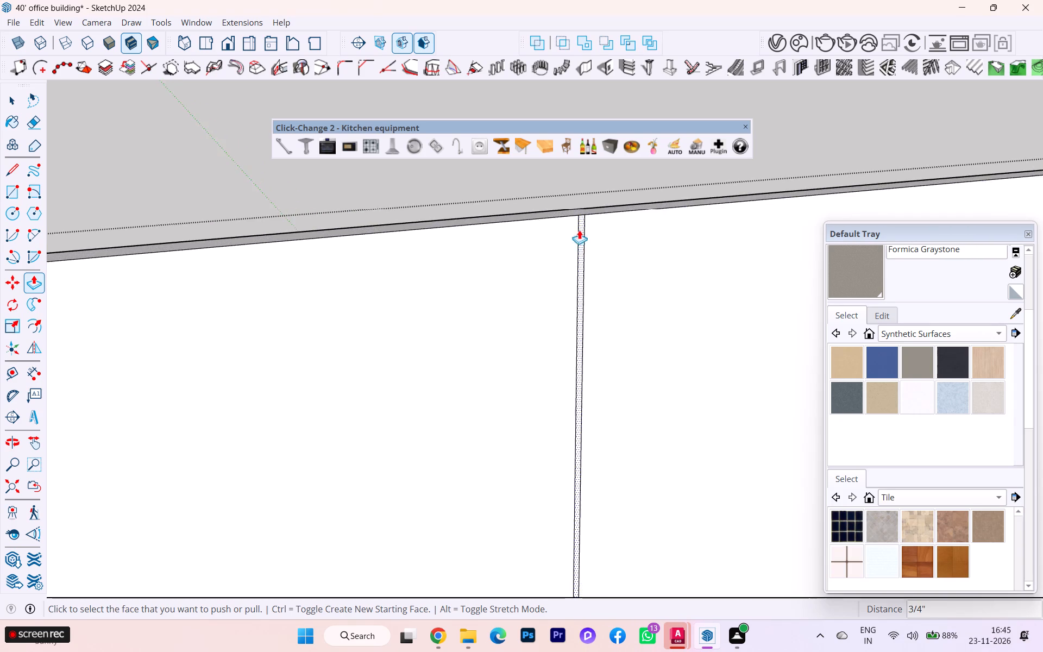
scroll(571, 234, "down", 1)
middle_click_drag(497, 280, 380, 333)
scroll(429, 301, "down", 2)
scroll(599, 234, "up", 4)
scroll(599, 234, "down", 1)
scroll(599, 234, "up", 4)
scroll(557, 236, "down", 1)
scroll(557, 236, "up", 3)
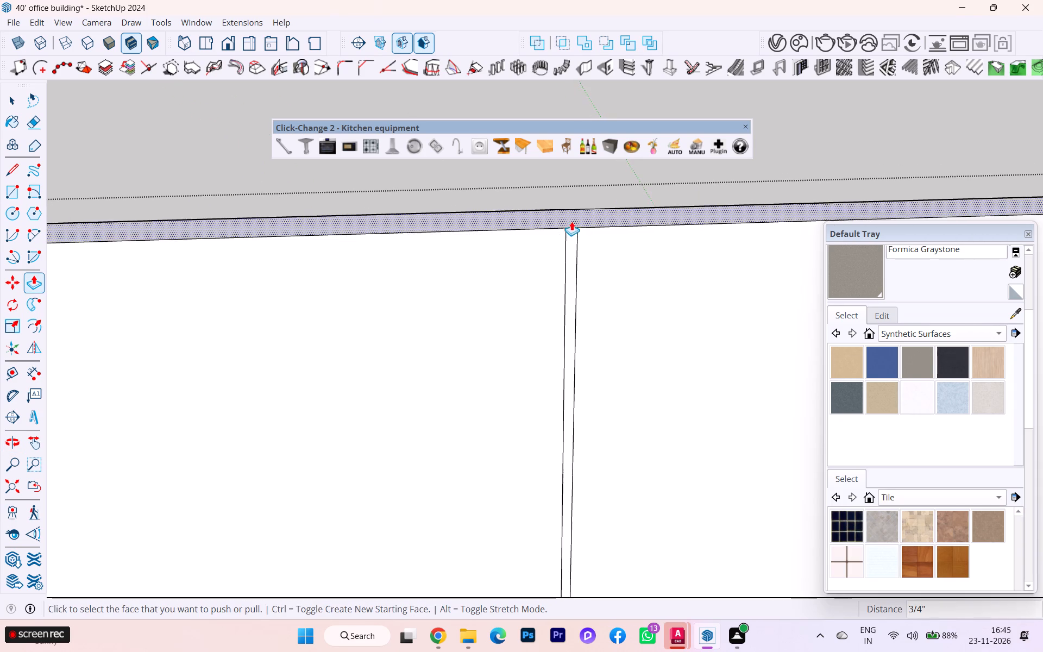
left_click(573, 240)
left_click(571, 204)
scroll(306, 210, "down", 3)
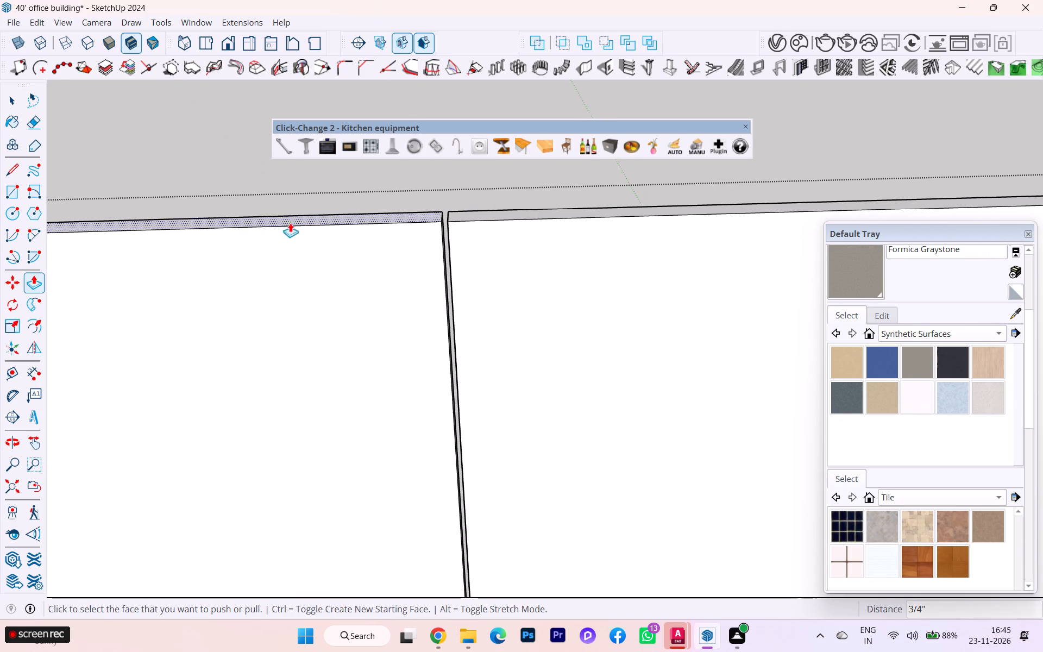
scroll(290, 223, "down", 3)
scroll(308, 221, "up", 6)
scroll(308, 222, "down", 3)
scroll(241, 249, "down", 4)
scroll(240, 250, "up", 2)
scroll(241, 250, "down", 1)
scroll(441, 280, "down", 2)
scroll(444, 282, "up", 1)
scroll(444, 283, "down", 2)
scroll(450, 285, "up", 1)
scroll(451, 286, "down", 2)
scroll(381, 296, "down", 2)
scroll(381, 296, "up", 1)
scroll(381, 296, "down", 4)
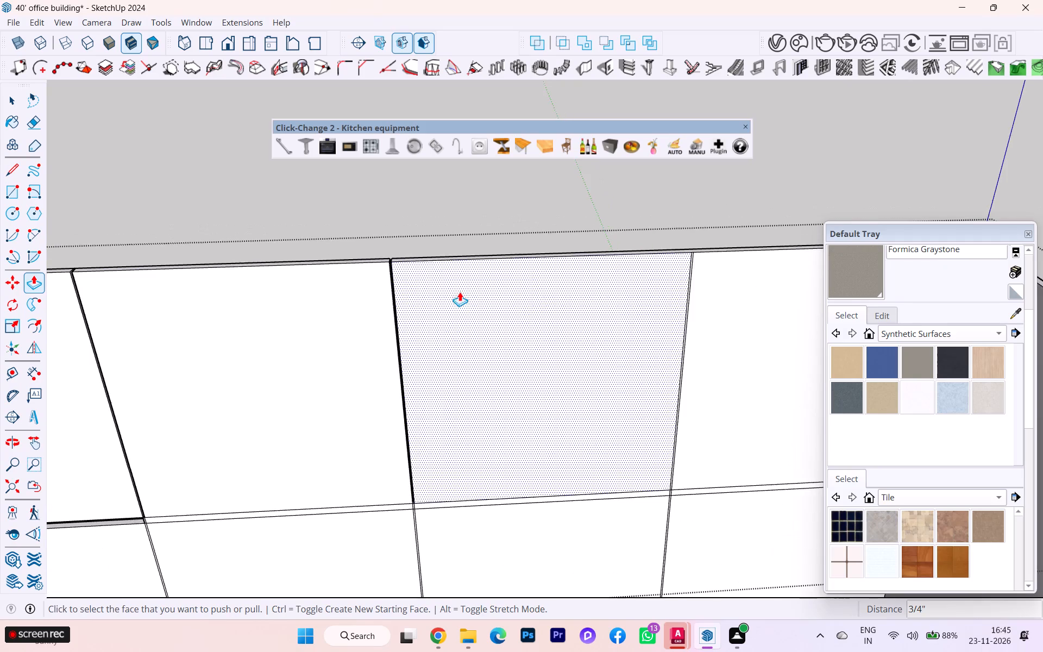
Push the top segment of the vertical joint farthest from the panel's free end 3/4" inward.
scroll(519, 292, "down", 3)
scroll(676, 294, "up", 1)
scroll(676, 291, "down", 1)
scroll(676, 291, "up", 3)
scroll(638, 250, "up", 1)
scroll(638, 250, "down", 1)
scroll(638, 250, "up", 2)
scroll(638, 250, "down", 1)
scroll(638, 250, "up", 5)
scroll(643, 274, "down", 1)
scroll(643, 274, "up", 2)
scroll(644, 280, "down", 1)
scroll(644, 280, "up", 3)
scroll(638, 271, "down", 5)
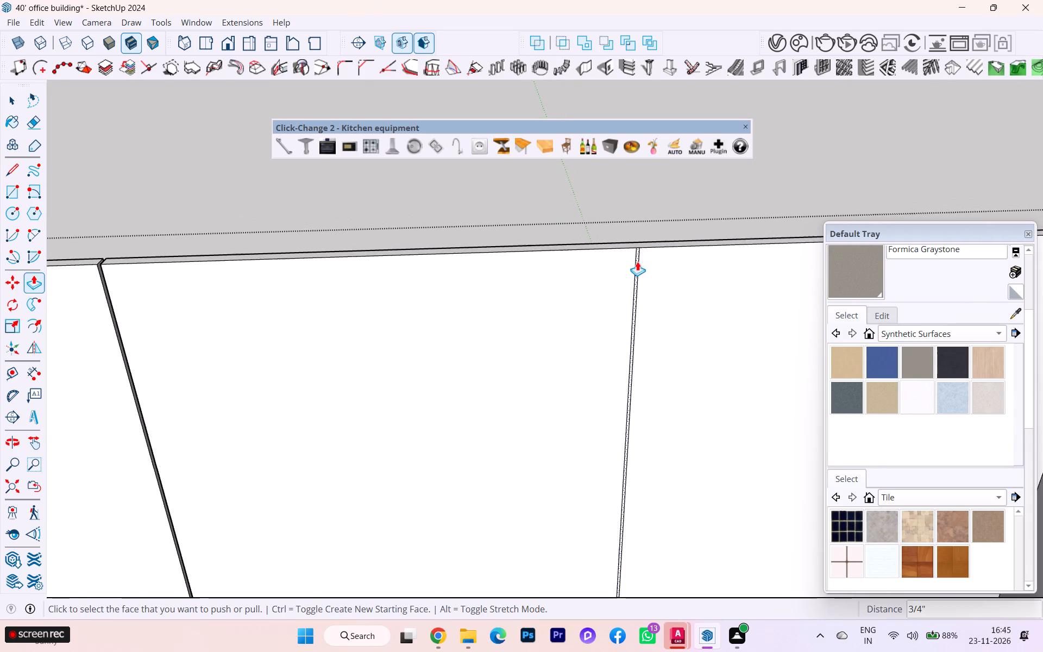
scroll(638, 249, "up", 5)
scroll(638, 249, "down", 3)
scroll(638, 249, "up", 5)
scroll(637, 252, "down", 5)
scroll(637, 252, "up", 3)
scroll(637, 261, "down", 1)
scroll(637, 261, "up", 1)
scroll(637, 261, "down", 1)
scroll(637, 261, "up", 2)
left_click(637, 261)
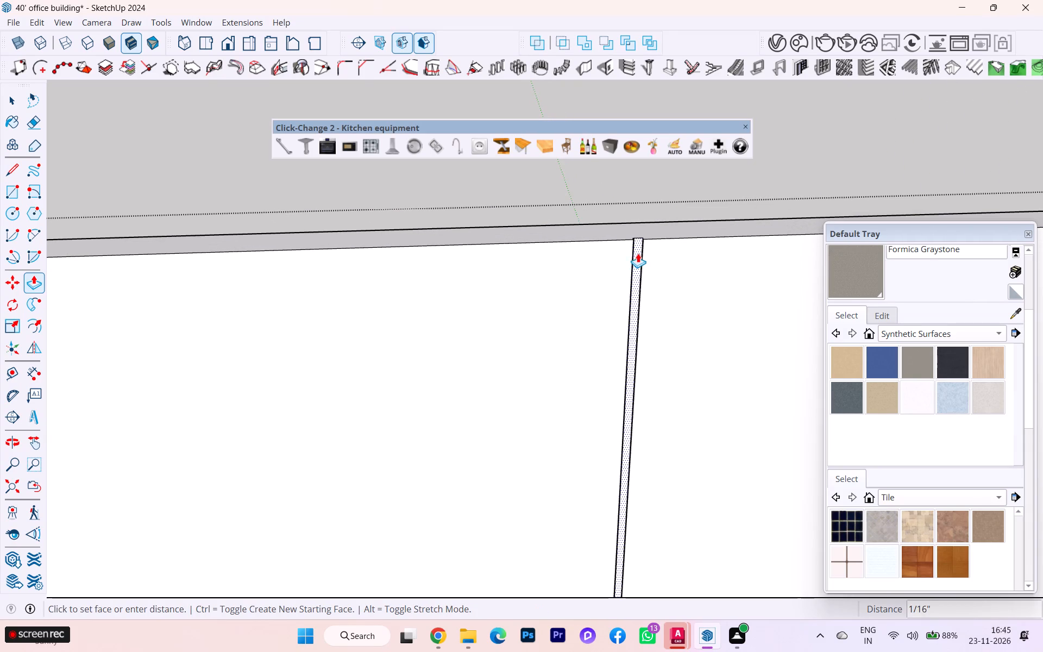
left_click(634, 217)
Push the upper horizontal joint strip in the second bay from the panel's free end 3/4" inward, level with the adjoining recess.
scroll(554, 214, "down", 4)
scroll(470, 243, "up", 2)
scroll(468, 243, "down", 3)
scroll(417, 266, "down", 1)
scroll(428, 268, "up", 2)
scroll(431, 269, "down", 5)
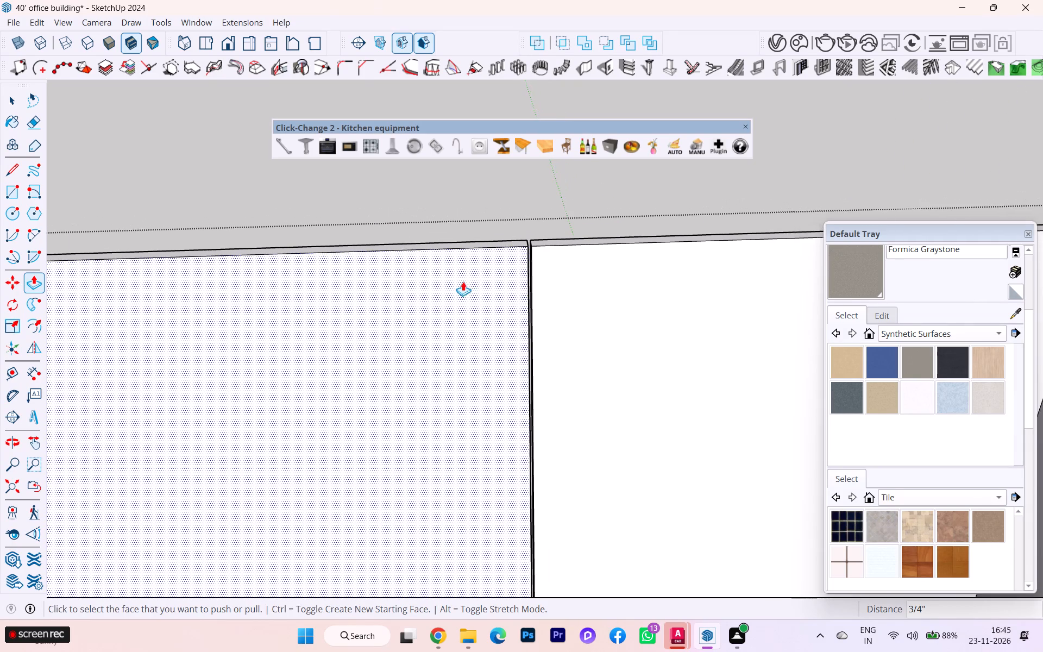
scroll(479, 276, "down", 2)
scroll(483, 276, "up", 1)
scroll(483, 276, "down", 2)
scroll(487, 276, "up", 4)
scroll(487, 276, "down", 4)
scroll(479, 285, "up", 2)
scroll(479, 285, "down", 1)
scroll(479, 285, "up", 1)
scroll(536, 282, "down", 4)
scroll(534, 284, "up", 1)
scroll(534, 284, "down", 6)
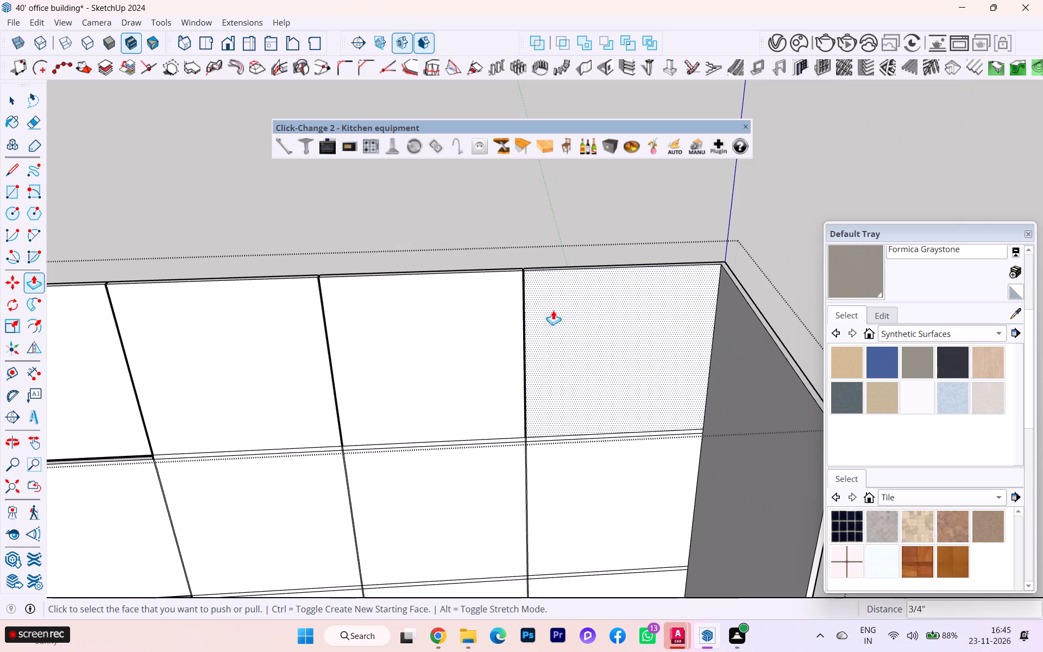
scroll(553, 367, "up", 2)
scroll(542, 422, "down", 1)
scroll(537, 435, "up", 2)
scroll(524, 447, "down", 2)
scroll(524, 447, "up", 5)
scroll(750, 330, "down", 2)
scroll(754, 325, "up", 3)
scroll(756, 323, "down", 2)
scroll(727, 238, "down", 6)
scroll(757, 241, "up", 1)
scroll(757, 241, "down", 2)
scroll(757, 241, "up", 1)
scroll(757, 241, "down", 1)
scroll(384, 326, "down", 1)
scroll(281, 357, "up", 6)
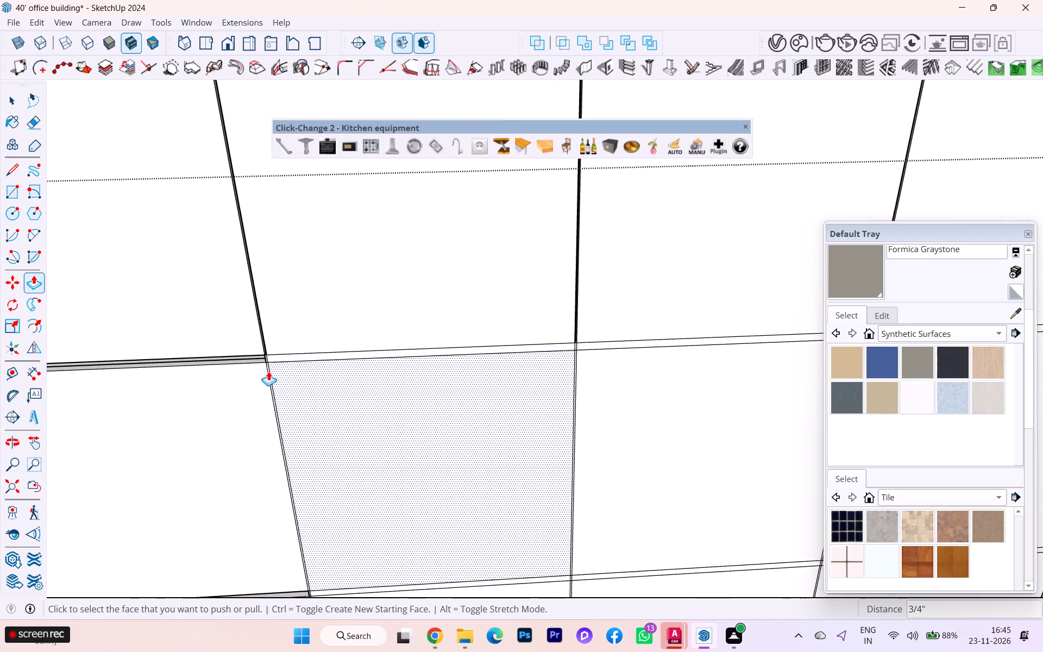
scroll(268, 371, "up", 4)
scroll(272, 353, "down", 2)
scroll(272, 353, "up", 1)
scroll(276, 352, "down", 2)
scroll(376, 366, "up", 2)
scroll(322, 365, "down", 4)
scroll(317, 365, "up", 8)
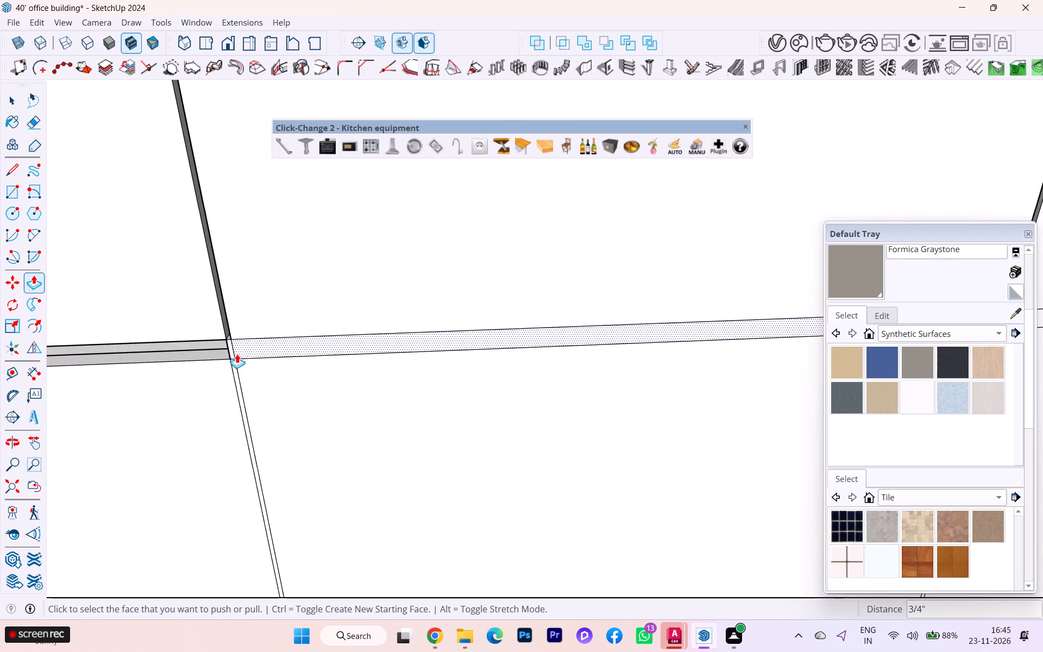
middle_click_drag(240, 350, 332, 284)
scroll(240, 350, "down", 1)
scroll(340, 346, "down", 3)
scroll(336, 361, "up", 1)
scroll(336, 363, "down", 3)
scroll(285, 368, "up", 2)
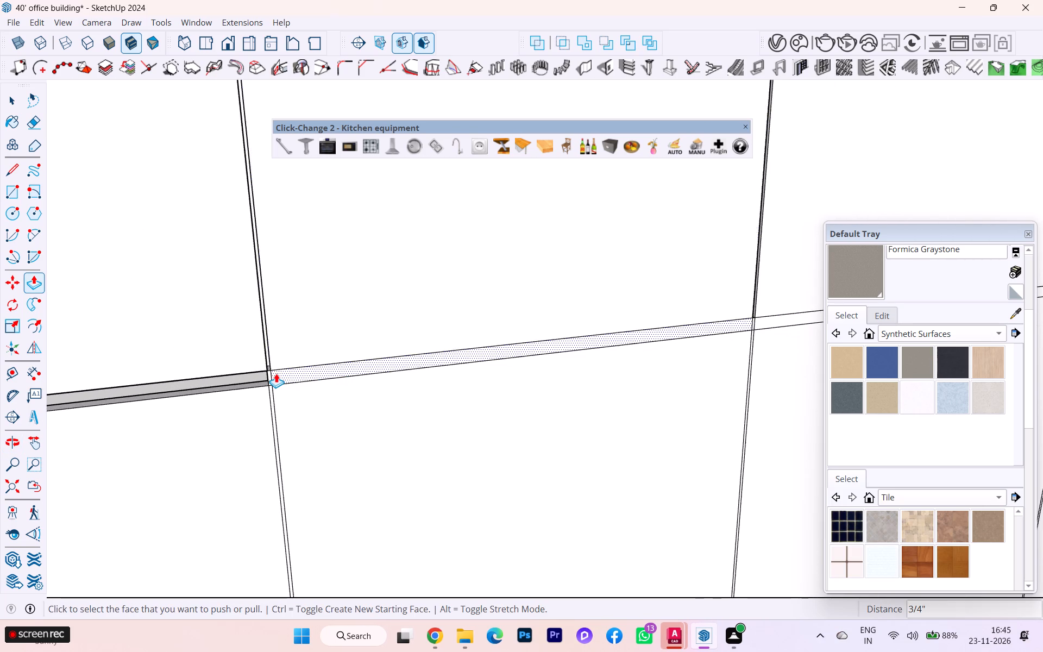
left_click(276, 373)
scroll(268, 374, "up", 2)
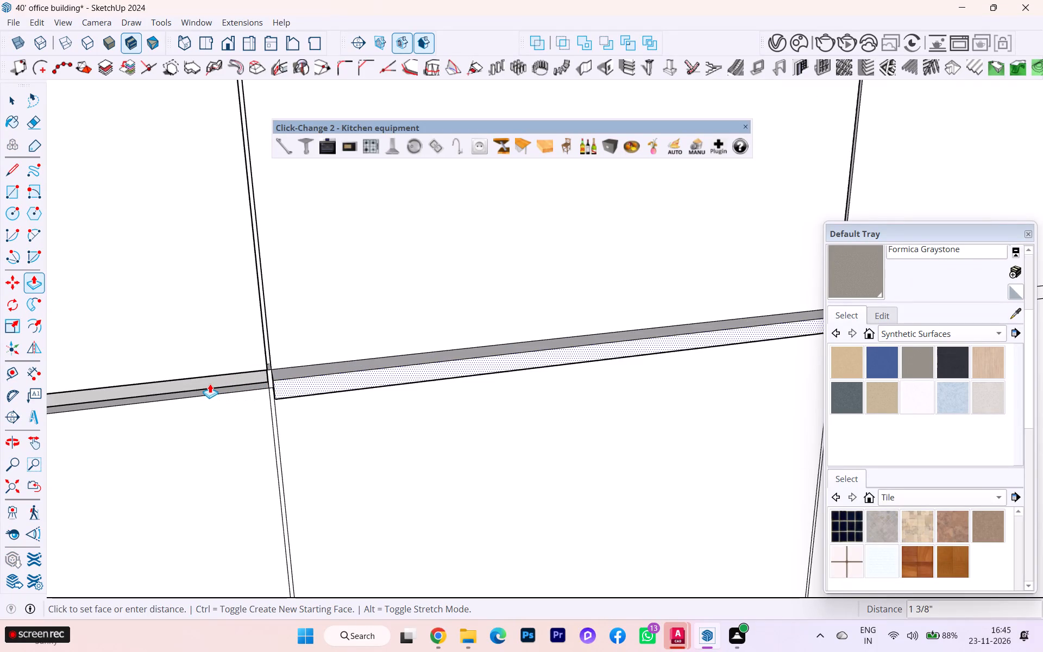
scroll(198, 384, "up", 3)
scroll(198, 384, "down", 1)
scroll(198, 384, "up", 5)
scroll(198, 384, "down", 1)
scroll(198, 384, "up", 1)
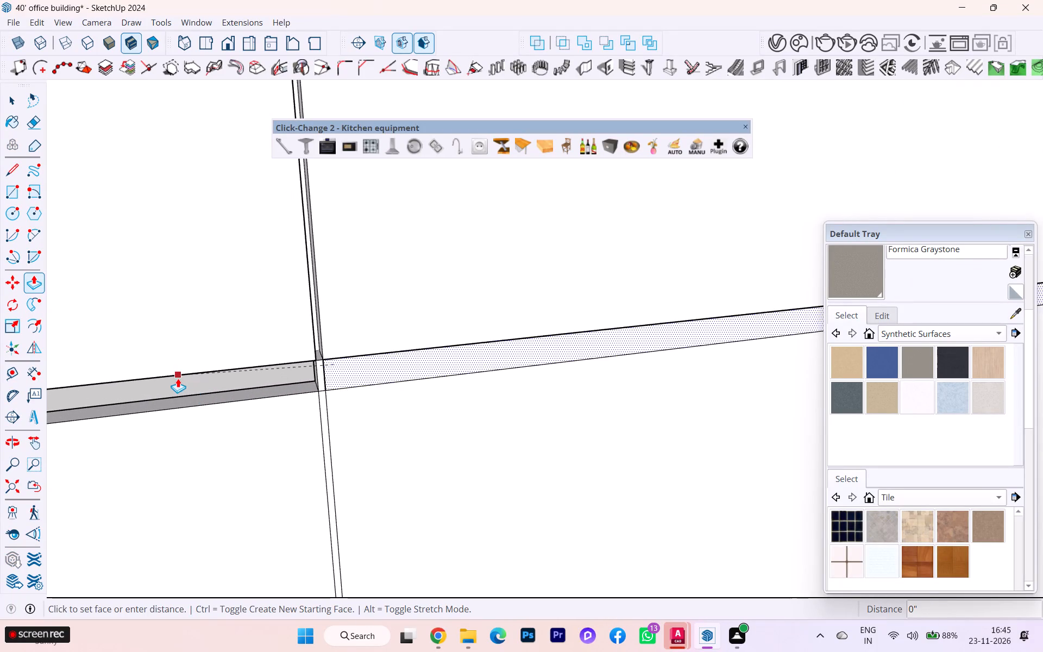
left_click(166, 374)
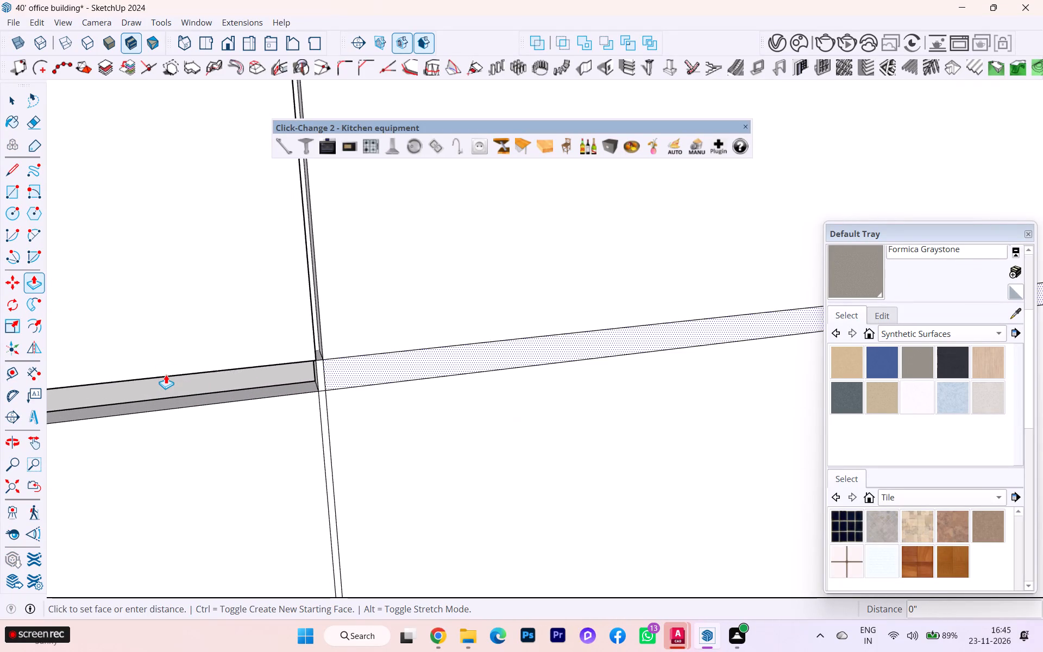
scroll(276, 317, "up", 1)
middle_click_drag(278, 315, 311, 247)
left_click(360, 380)
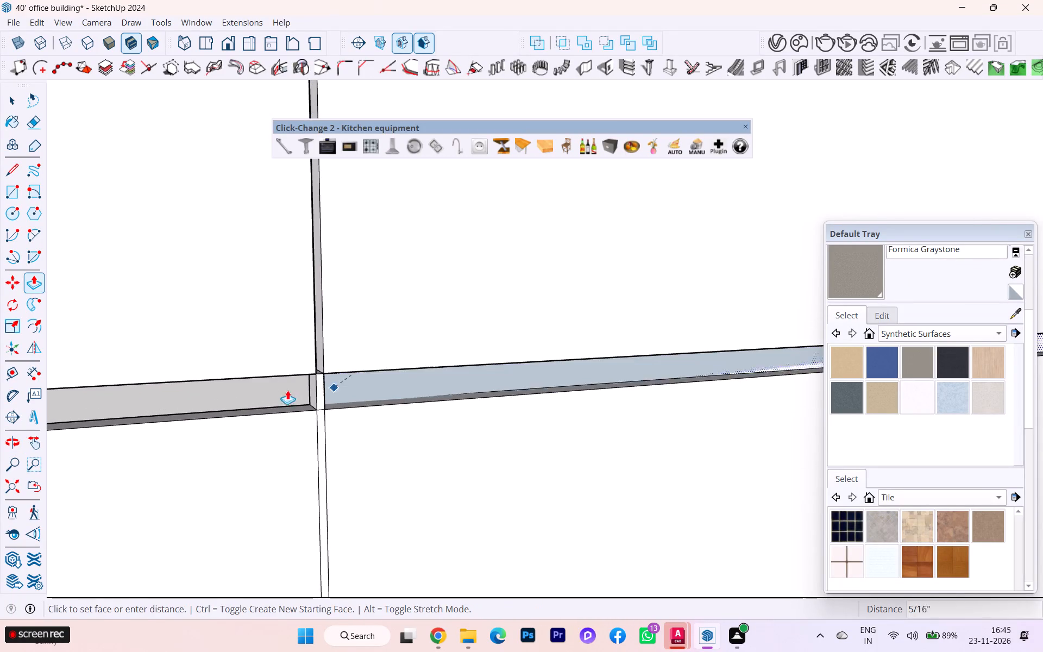
middle_click_drag(246, 386, 282, 298)
scroll(267, 338, "up", 1)
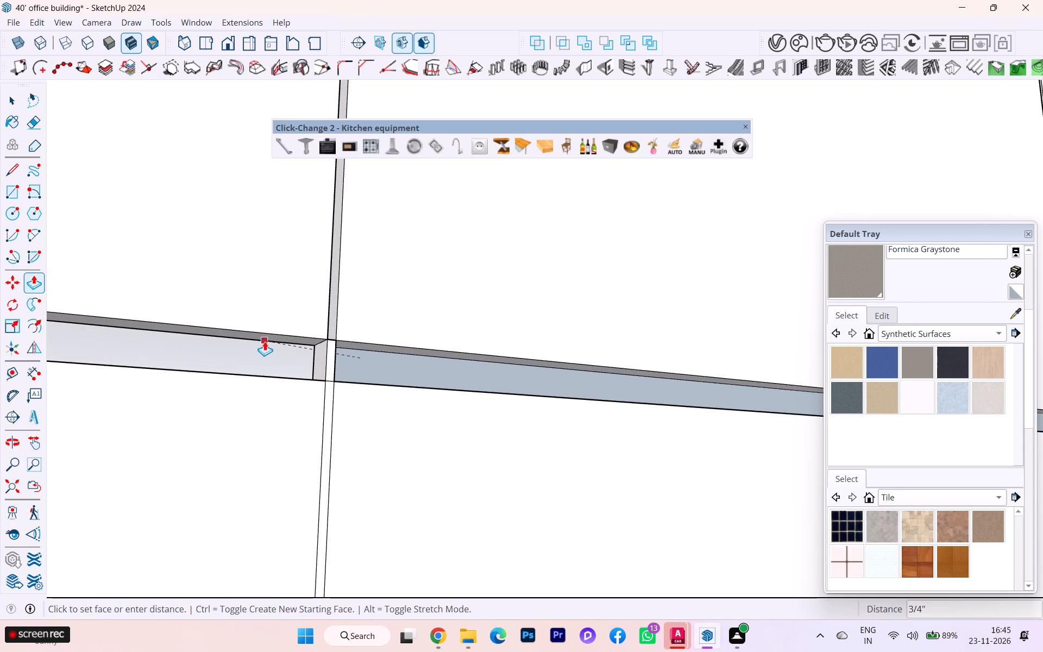
left_click(264, 342)
Push the joint crossing between the two upper strip recesses 3/4" inward and level the second-bay strip with the first.
scroll(282, 353, "up", 3)
scroll(374, 365, "down", 1)
middle_click_drag(371, 369, 309, 386)
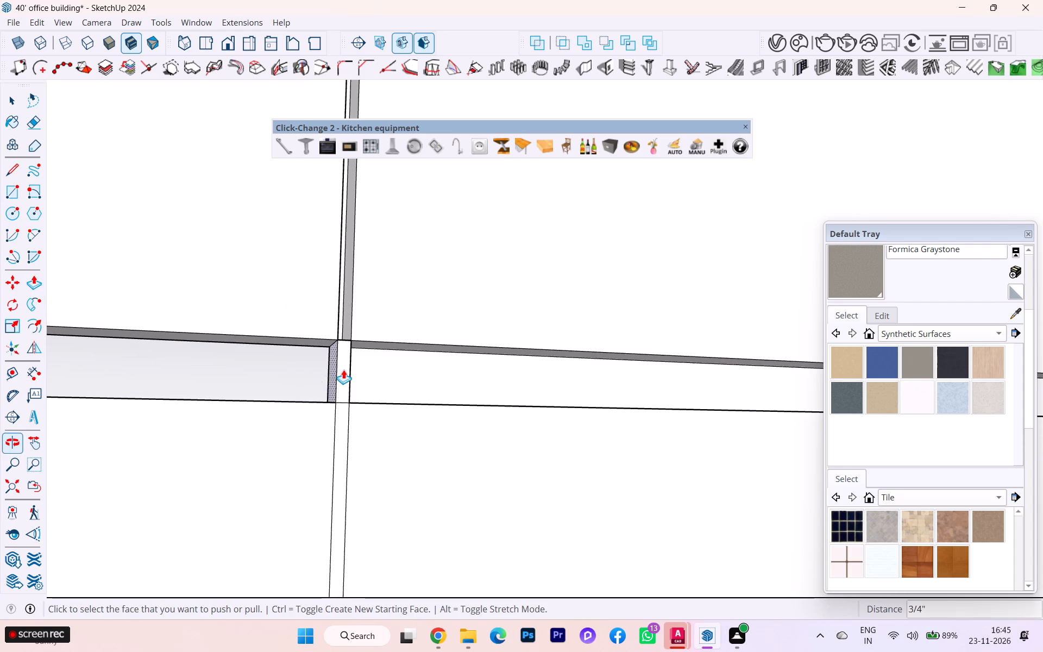
left_click(347, 367)
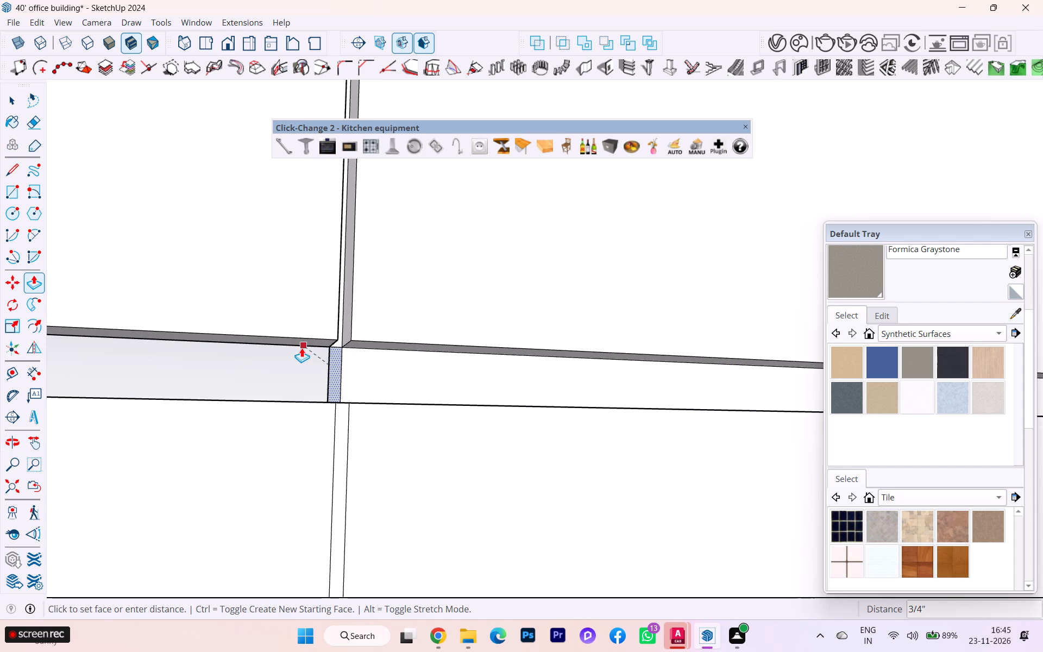
left_click(300, 347)
scroll(379, 373, "up", 3)
left_click(345, 370)
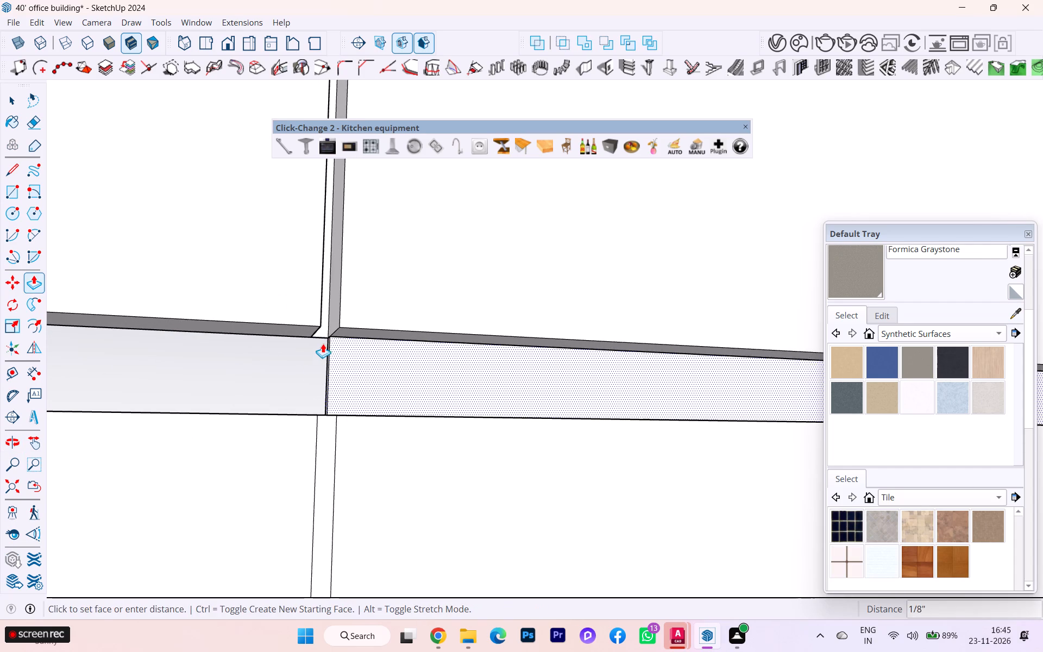
left_click(320, 341)
Erase the leftover dividing edges at the crossing so the upper horizontal recess runs through continuously.
key("e")
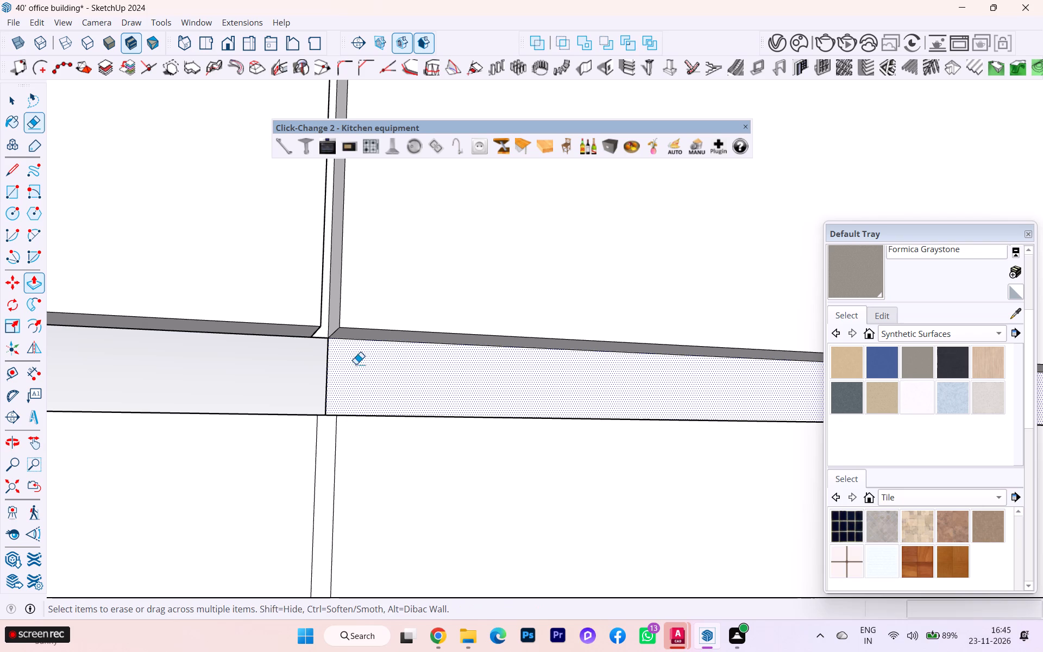
left_click(329, 356)
scroll(331, 358, "down", 3)
scroll(335, 358, "up", 3)
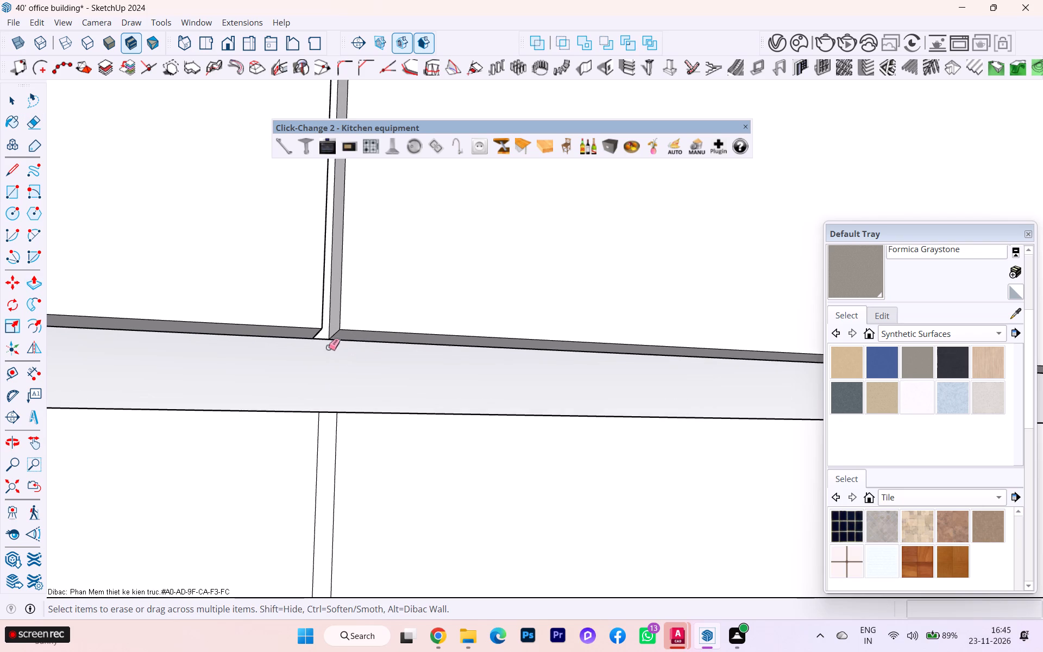
left_click(323, 340)
Examine the recessed joints of the lining panel from the front, the free end and the back.
scroll(433, 353, "down", 4)
scroll(484, 362, "down", 9)
scroll(453, 366, "up", 2)
scroll(453, 366, "down", 1)
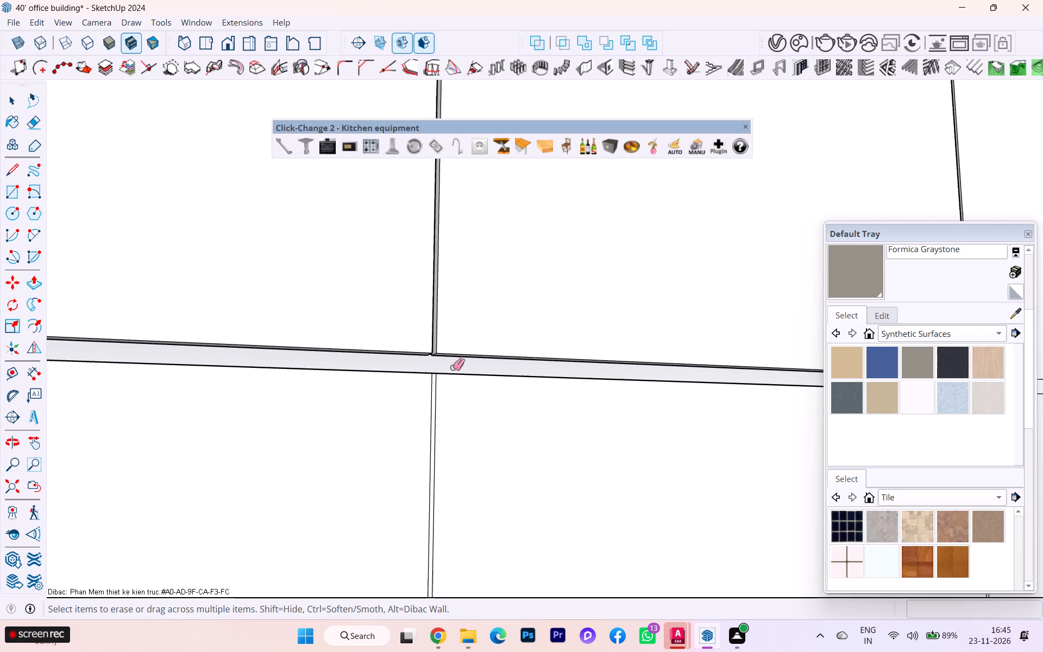
scroll(462, 358, "down", 1)
scroll(462, 358, "up", 1)
scroll(462, 358, "down", 3)
scroll(463, 356, "up", 2)
scroll(470, 353, "down", 1)
scroll(496, 341, "up", 1)
scroll(496, 341, "down", 1)
scroll(496, 341, "up", 1)
scroll(496, 341, "down", 4)
scroll(496, 341, "up", 1)
scroll(432, 337, "down", 3)
scroll(562, 319, "down", 3)
scroll(566, 319, "up", 4)
scroll(566, 319, "down", 6)
scroll(570, 324, "up", 2)
scroll(525, 335, "down", 1)
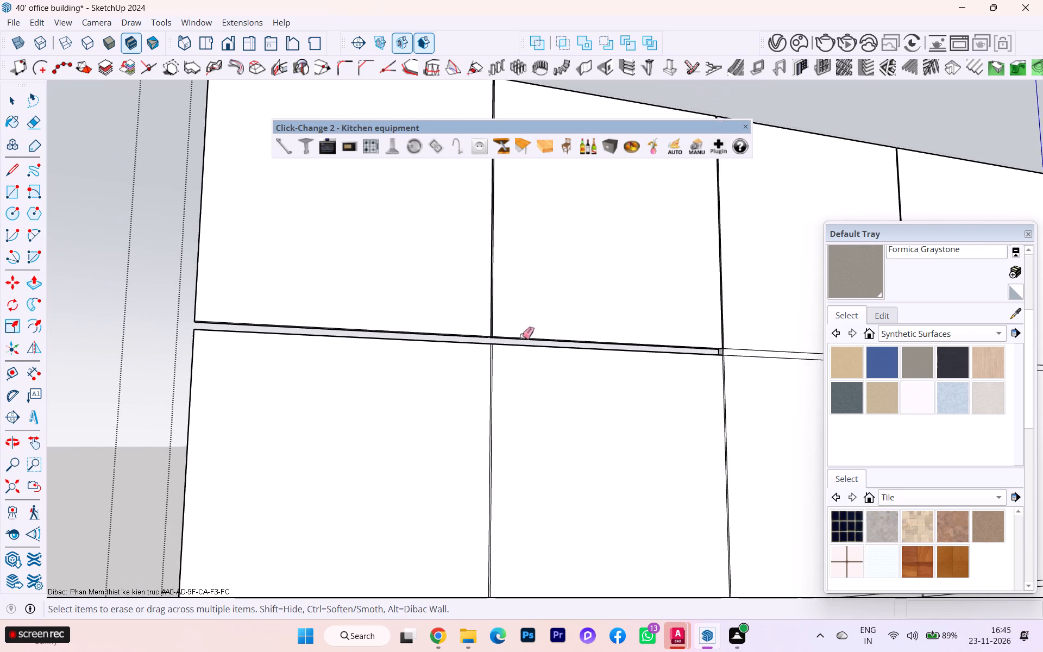
middle_click_drag(522, 336, 1042, 416)
scroll(989, 409, "up", 1)
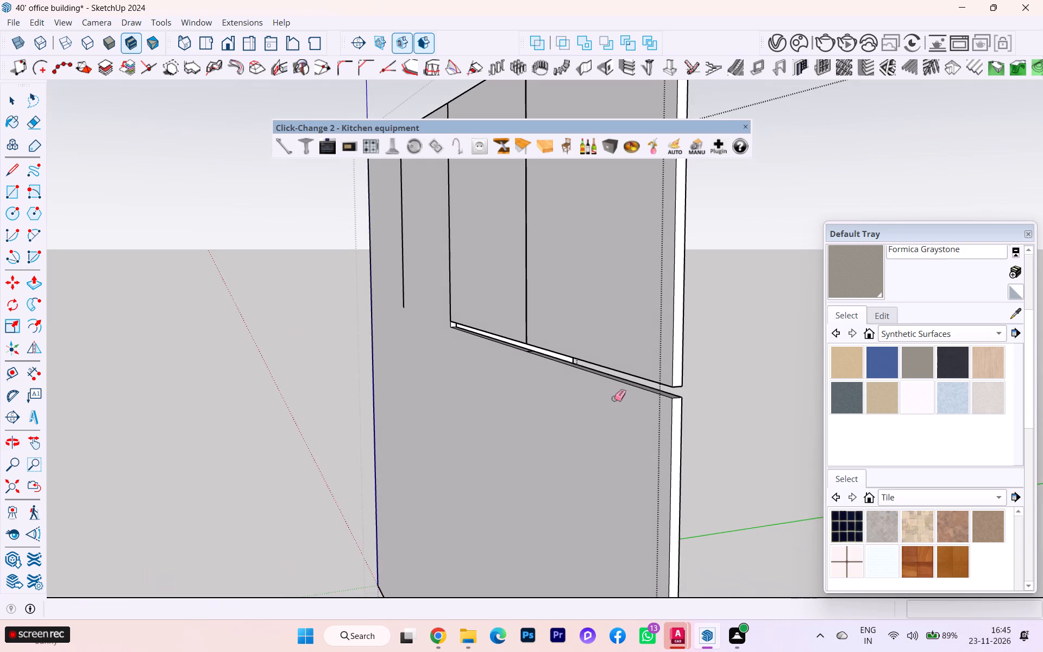
middle_click_drag(578, 394, 974, 425)
scroll(602, 393, "down", 1)
scroll(505, 376, "up", 4)
scroll(453, 354, "down", 1)
scroll(453, 354, "up", 4)
scroll(444, 336, "down", 3)
scroll(444, 336, "up", 6)
scroll(439, 334, "down", 4)
scroll(518, 413, "down", 5)
scroll(523, 416, "up", 2)
scroll(526, 417, "down", 4)
scroll(557, 446, "up", 2)
scroll(557, 446, "down", 7)
scroll(552, 450, "up", 5)
scroll(552, 450, "down", 2)
scroll(551, 450, "up", 1)
scroll(551, 450, "down", 1)
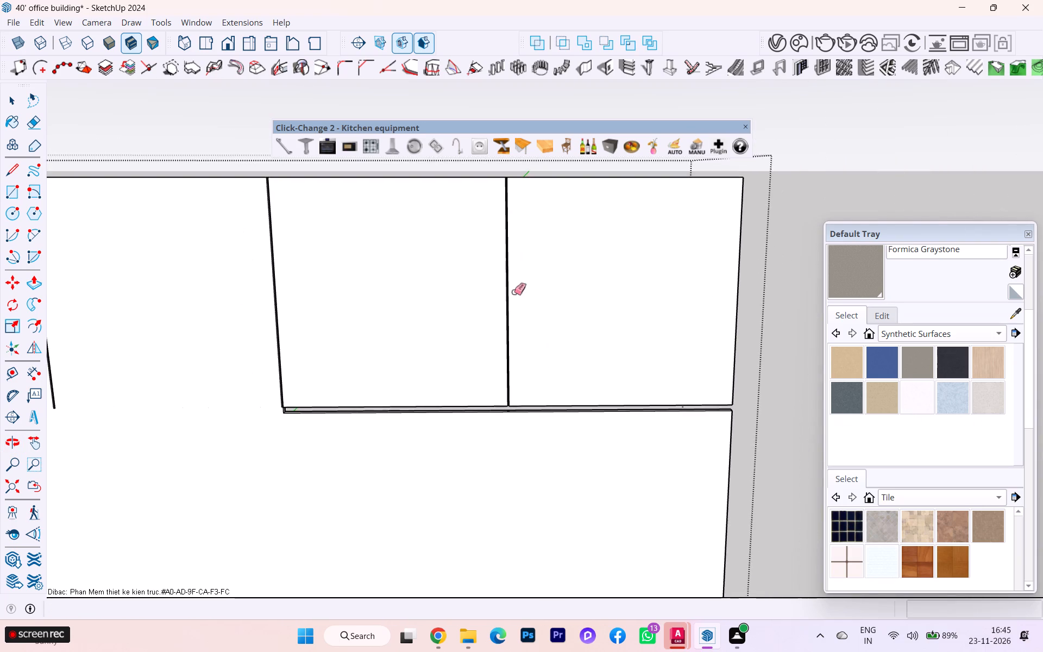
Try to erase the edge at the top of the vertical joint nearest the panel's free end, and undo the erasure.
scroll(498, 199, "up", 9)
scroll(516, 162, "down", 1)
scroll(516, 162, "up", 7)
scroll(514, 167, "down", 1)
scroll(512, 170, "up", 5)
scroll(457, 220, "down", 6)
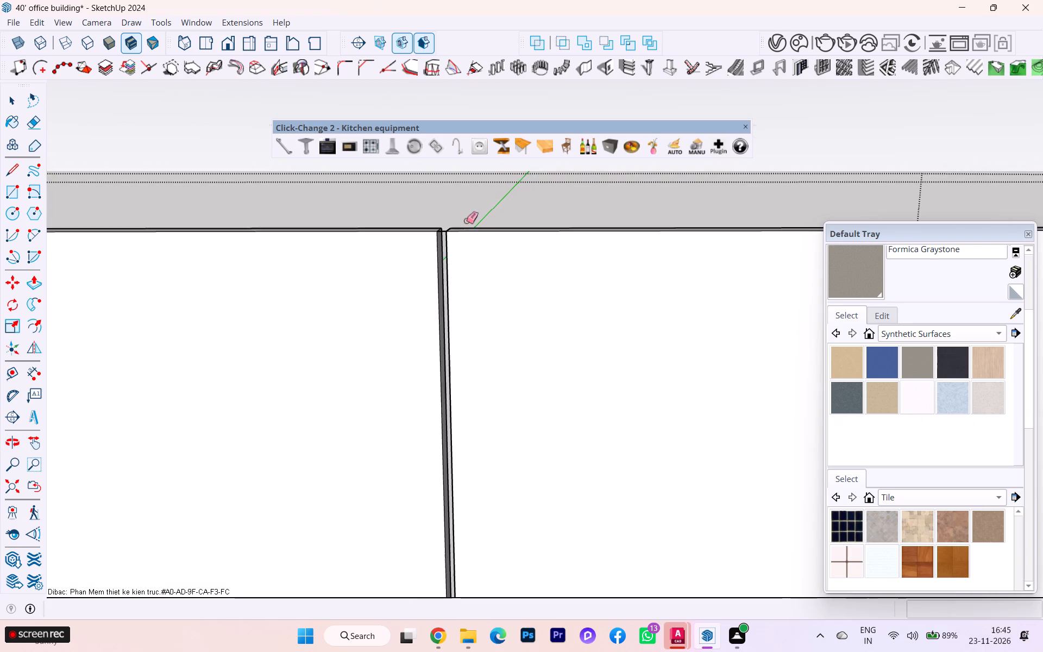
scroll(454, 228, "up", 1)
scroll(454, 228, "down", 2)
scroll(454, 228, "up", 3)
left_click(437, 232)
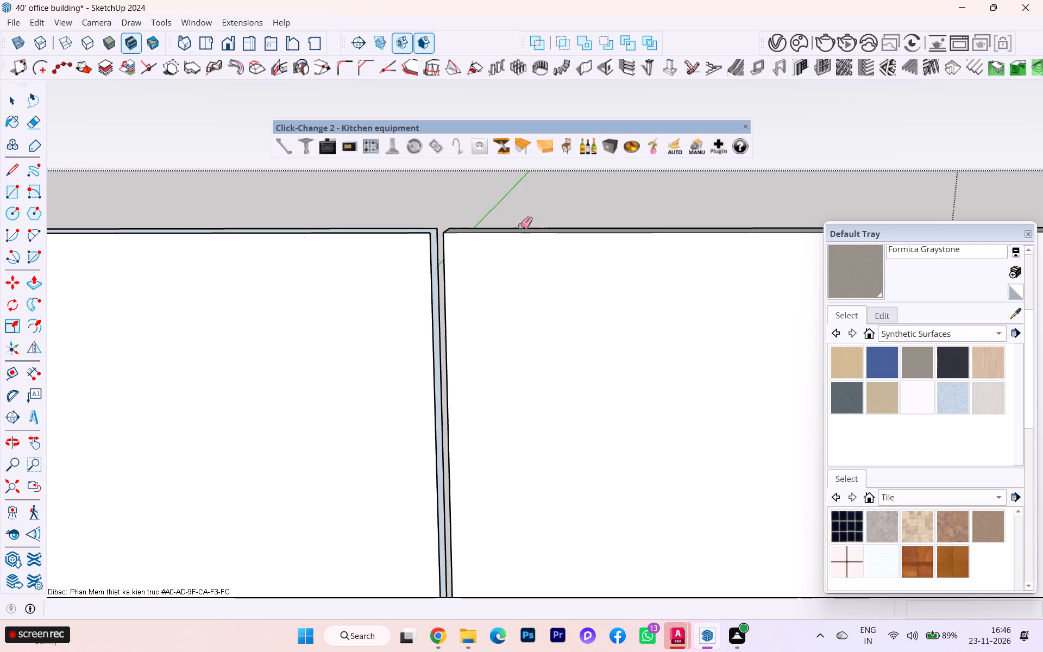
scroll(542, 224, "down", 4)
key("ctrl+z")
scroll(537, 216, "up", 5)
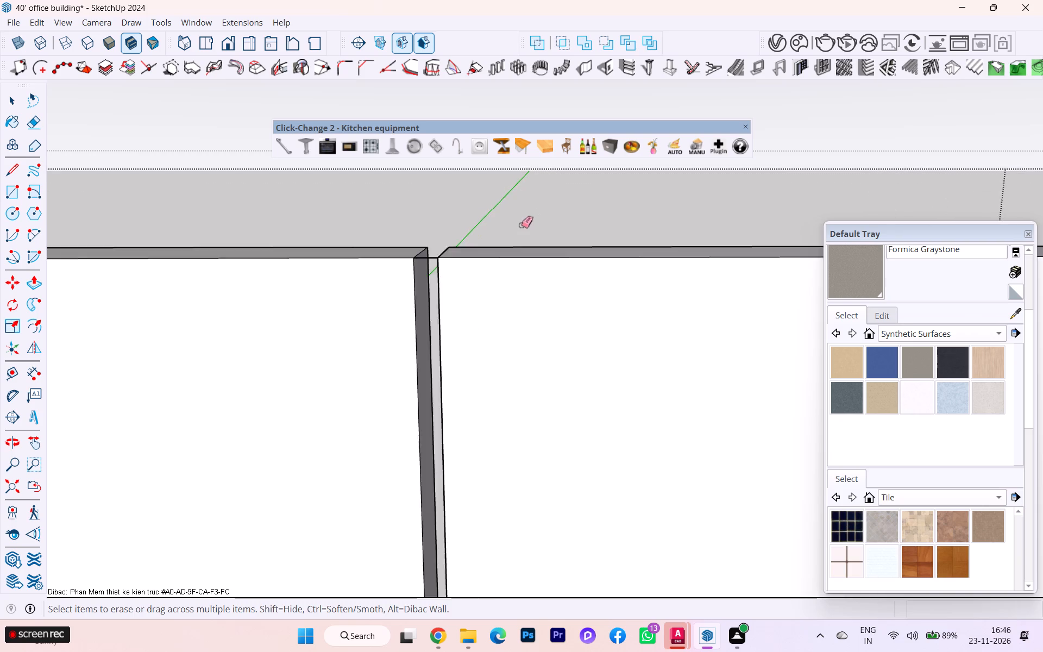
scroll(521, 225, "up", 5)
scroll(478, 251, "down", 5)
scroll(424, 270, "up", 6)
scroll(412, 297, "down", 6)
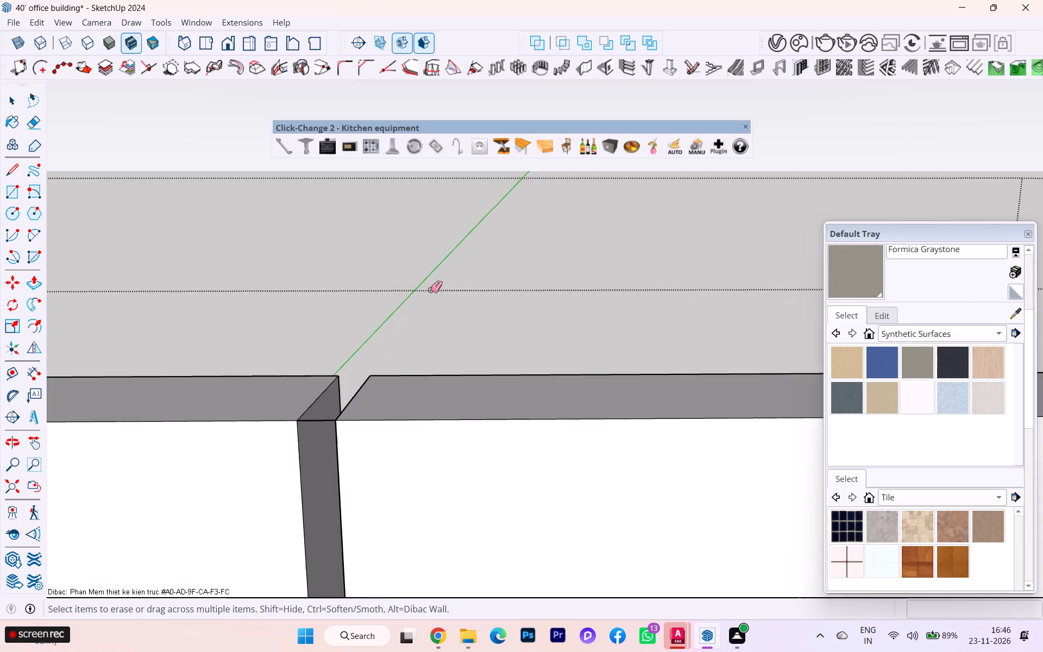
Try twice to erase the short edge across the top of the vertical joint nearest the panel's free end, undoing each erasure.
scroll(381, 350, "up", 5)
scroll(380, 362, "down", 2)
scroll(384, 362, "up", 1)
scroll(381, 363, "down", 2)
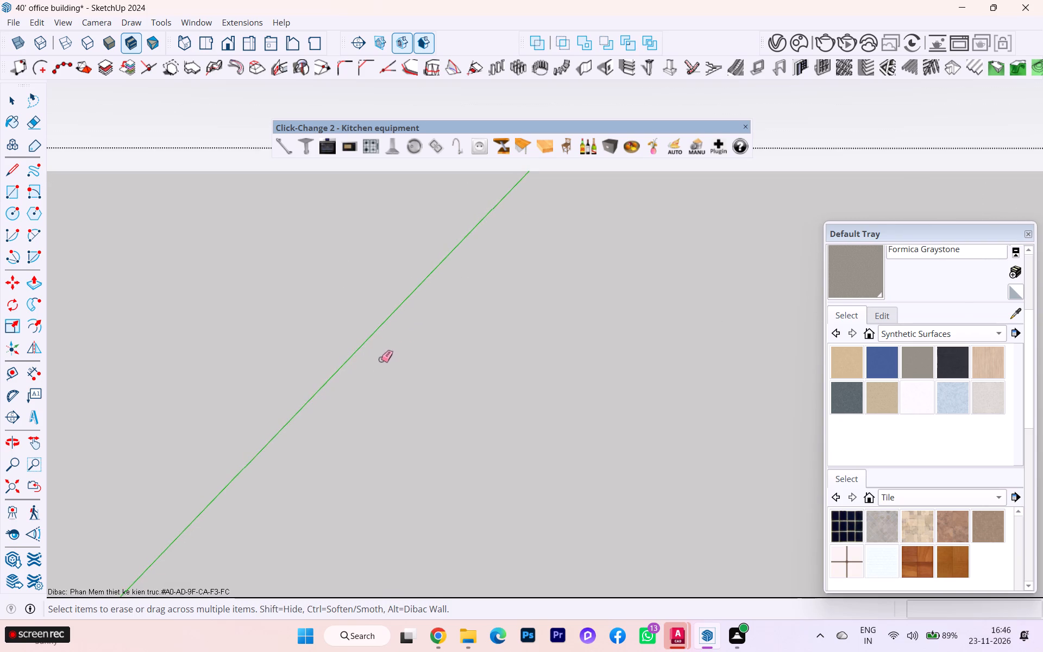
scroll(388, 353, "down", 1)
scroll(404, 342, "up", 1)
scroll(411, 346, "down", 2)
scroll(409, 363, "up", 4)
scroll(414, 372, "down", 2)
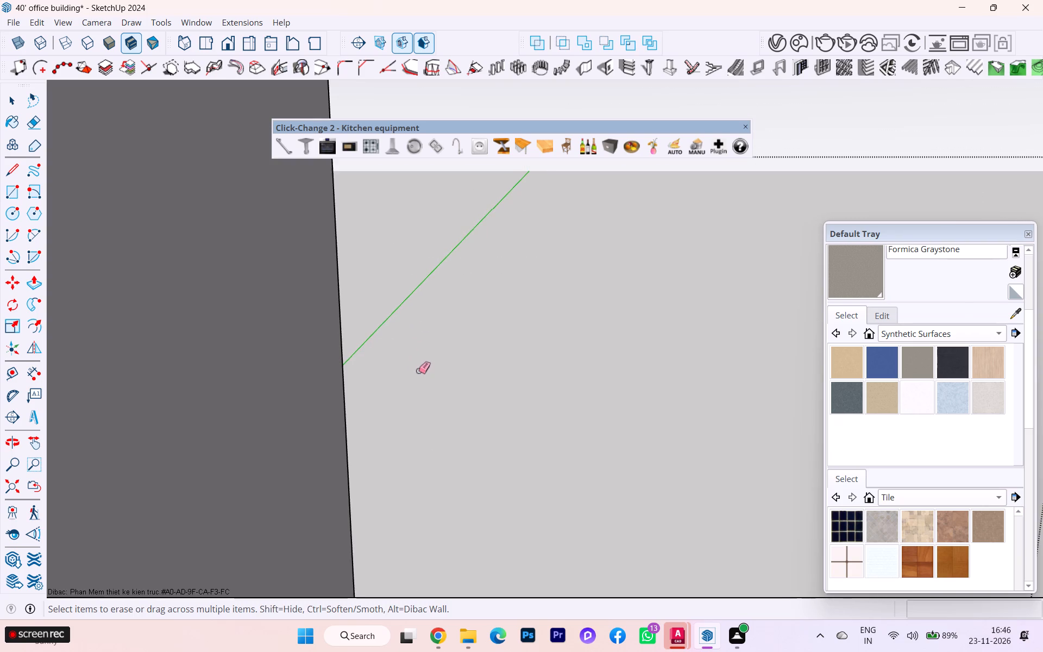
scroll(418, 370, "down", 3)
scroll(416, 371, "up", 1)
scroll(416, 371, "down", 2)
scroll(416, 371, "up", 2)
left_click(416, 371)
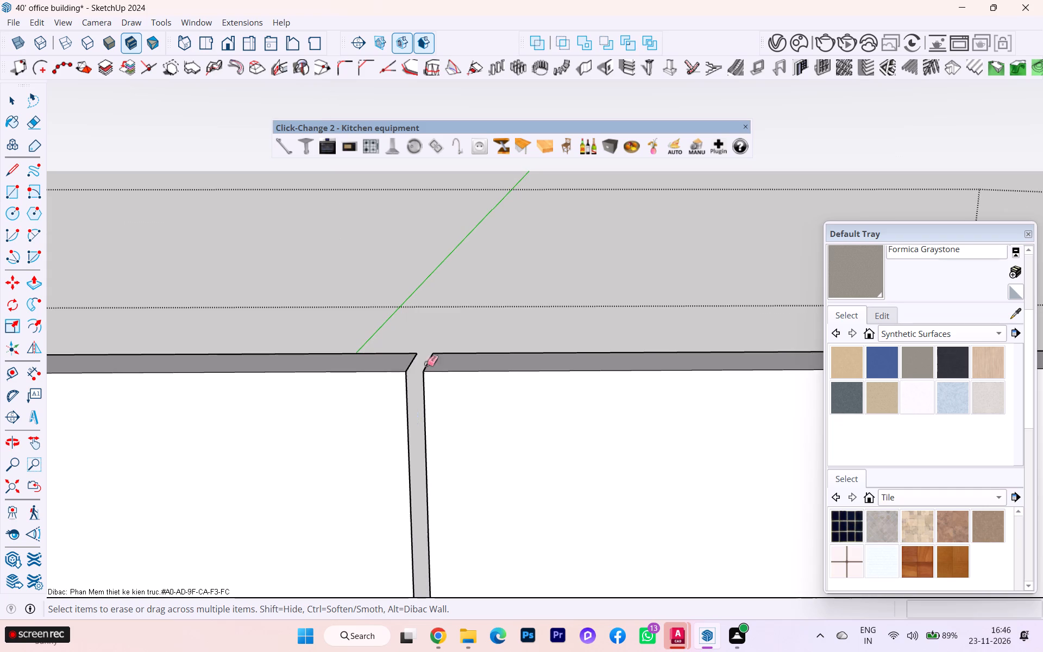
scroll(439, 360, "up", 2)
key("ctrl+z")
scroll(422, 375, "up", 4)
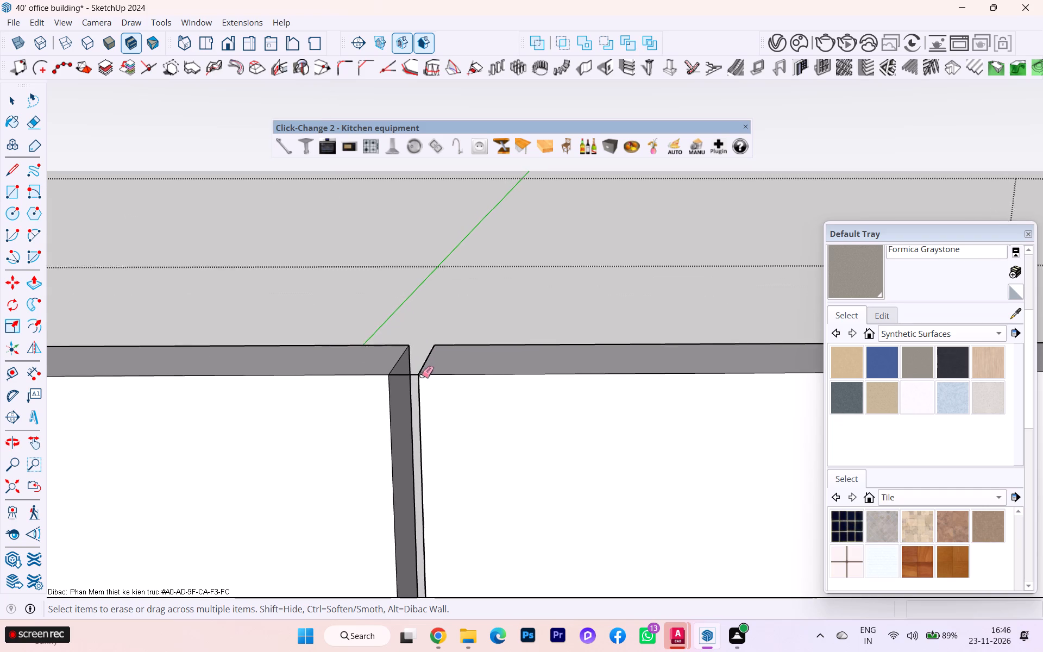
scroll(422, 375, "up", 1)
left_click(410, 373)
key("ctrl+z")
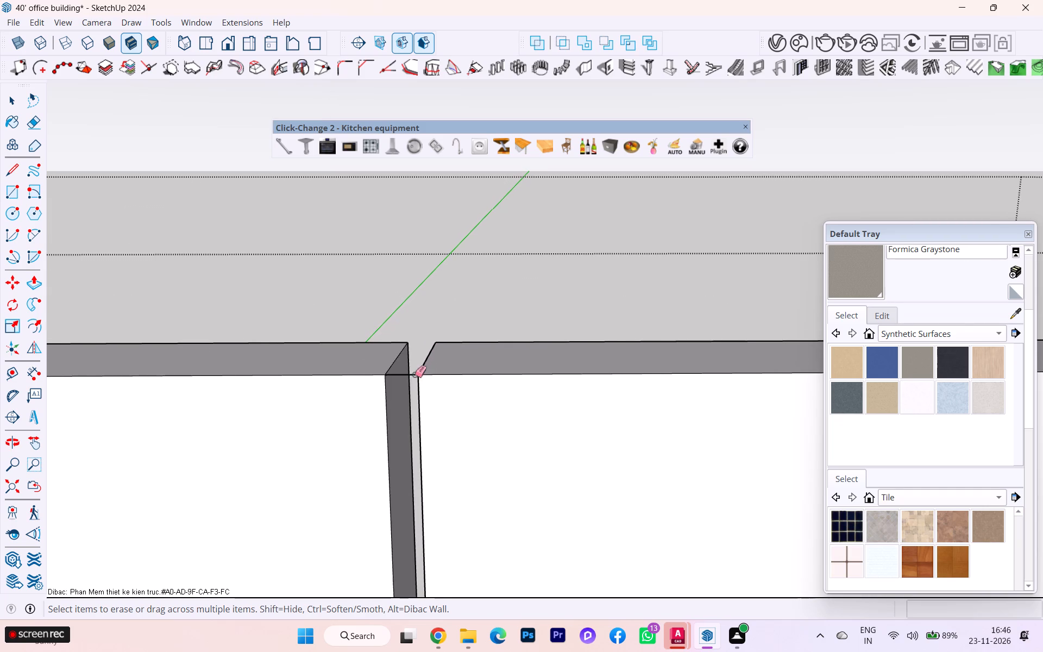
Erase the short edge crossing the top of the vertical joint nearest the panel's free end.
scroll(414, 375, "up", 4)
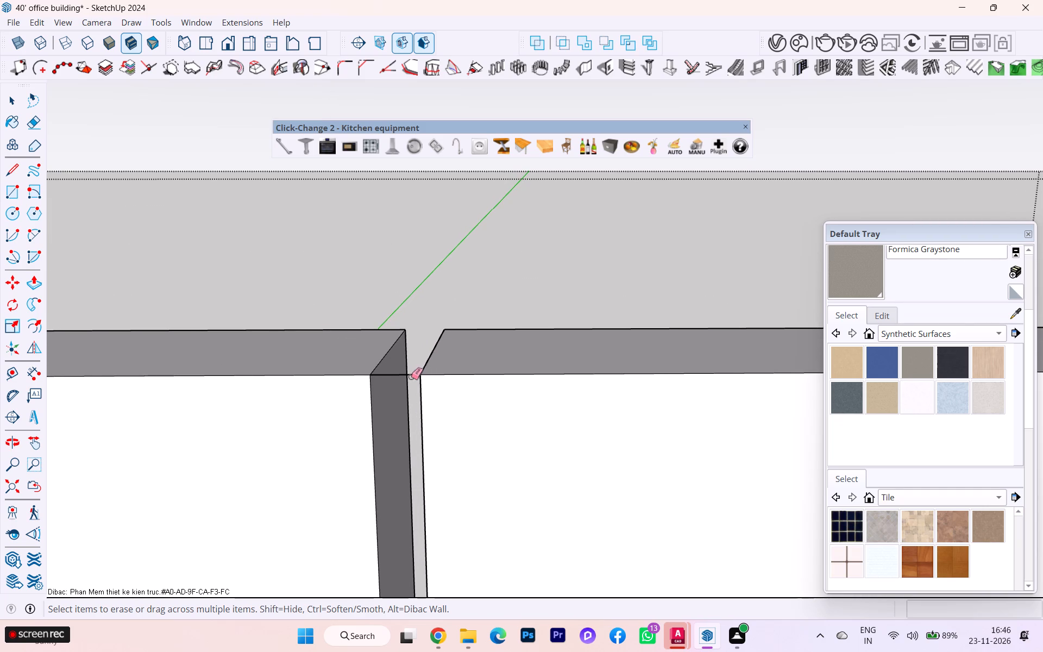
left_click(405, 373, "shift")
scroll(409, 372, "down", 1)
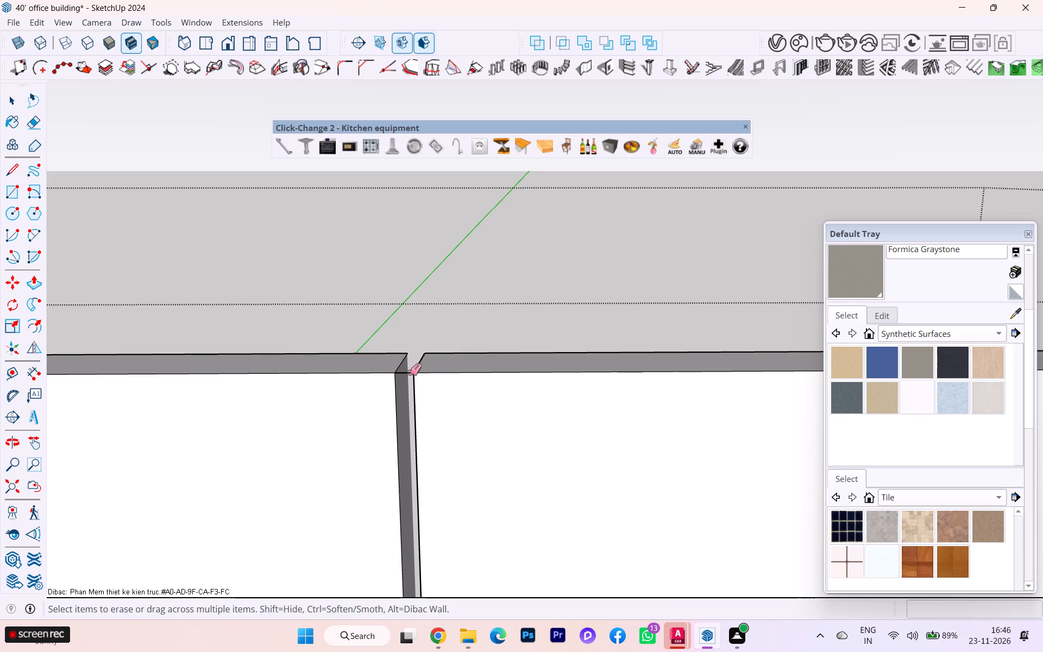
scroll(403, 377, "down", 1)
middle_click_drag(403, 376, 460, 374)
scroll(434, 374, "up", 8, "shift")
scroll(430, 377, "down", 1, "shift")
scroll(430, 377, "up", 3, "shift")
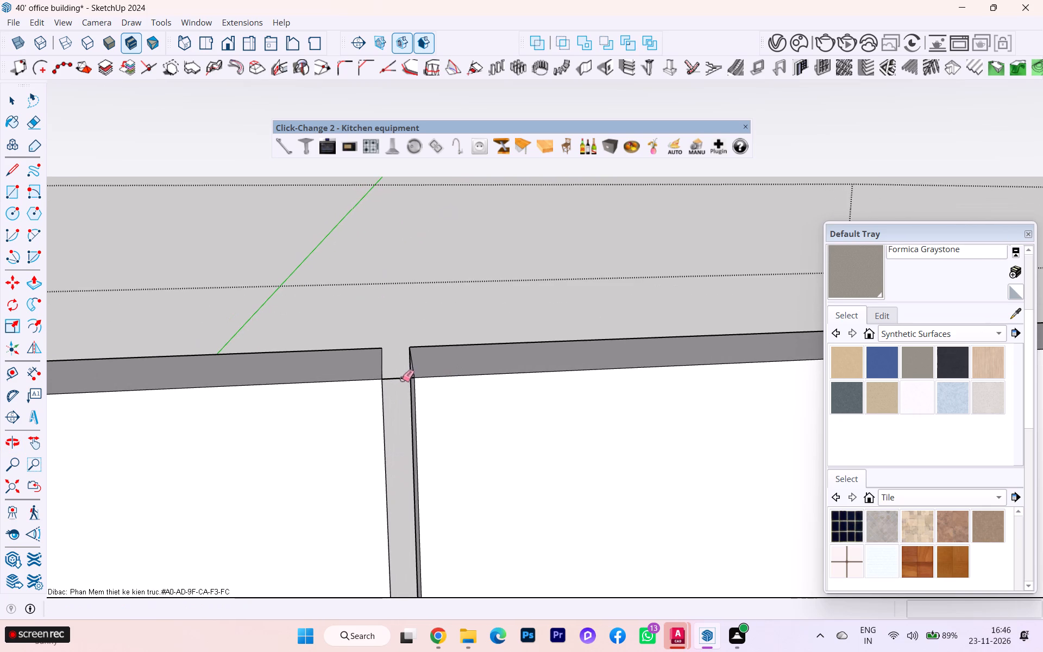
left_click(402, 379, "shift")
Examine the tops of the vertical joints along the lining panel, then the joint grid on its opposite face.
scroll(439, 348, "down", 5)
scroll(450, 340, "up", 1)
scroll(455, 326, "down", 2)
scroll(447, 327, "up", 1)
scroll(447, 328, "down", 8)
scroll(432, 305, "up", 2)
scroll(433, 305, "down", 1)
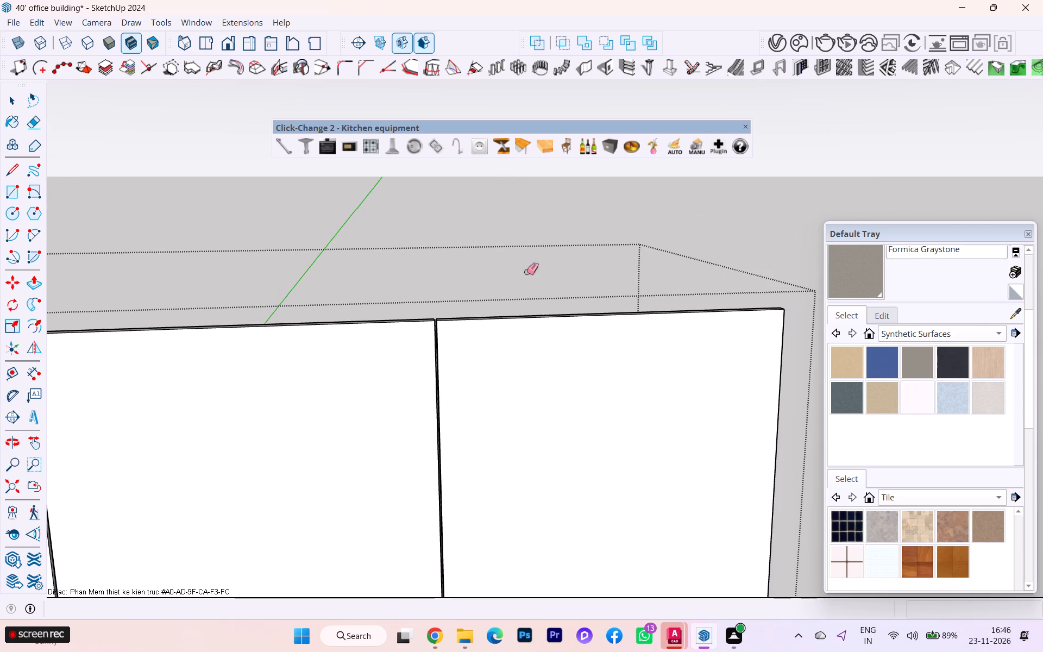
scroll(526, 272, "down", 2)
scroll(581, 265, "up", 3)
scroll(581, 265, "down", 2)
scroll(581, 265, "up", 1)
scroll(581, 265, "down", 2)
scroll(602, 272, "up", 1)
scroll(604, 273, "down", 6)
scroll(359, 375, "up", 5)
scroll(325, 286, "down", 1)
scroll(325, 284, "up", 1)
scroll(327, 269, "down", 1)
scroll(327, 266, "up", 1)
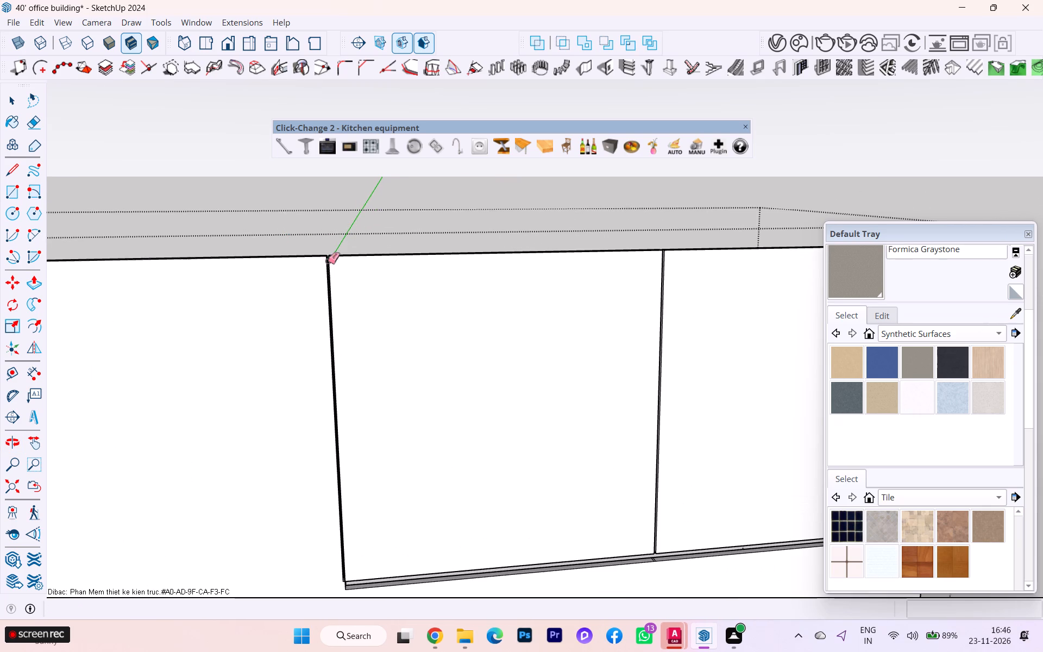
scroll(328, 261, "up", 2)
scroll(324, 235, "down", 3)
scroll(324, 235, "up", 20)
scroll(313, 276, "down", 1)
scroll(313, 276, "up", 7)
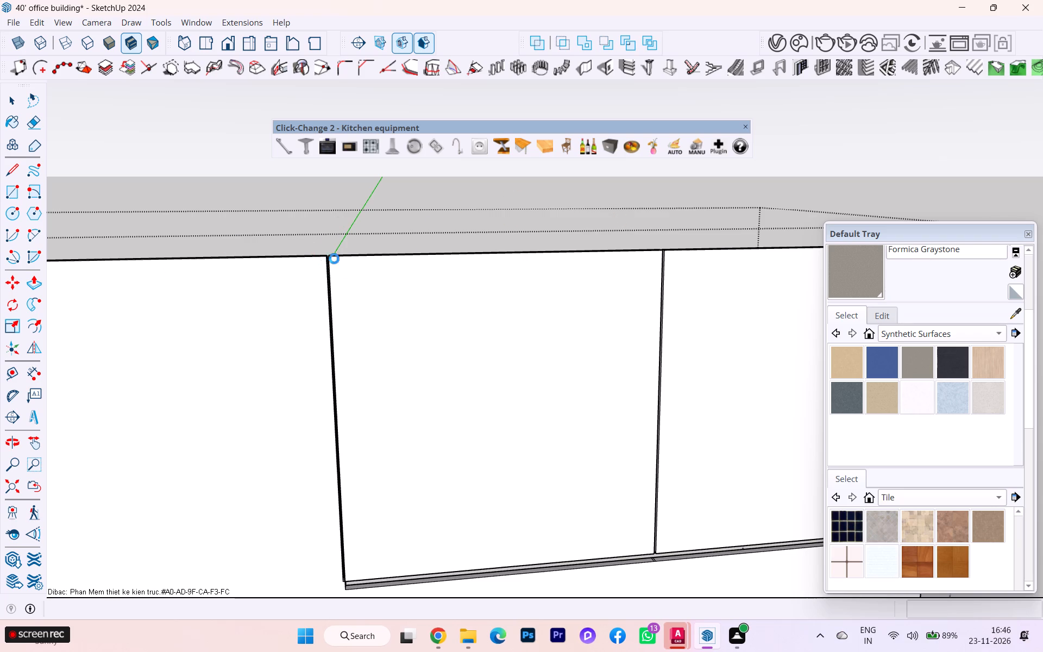
scroll(381, 308, "up", 2)
scroll(376, 308, "down", 2)
scroll(335, 305, "up", 5)
scroll(331, 252, "down", 3)
scroll(331, 252, "up", 13)
scroll(333, 245, "down", 3)
scroll(333, 246, "up", 3)
scroll(333, 246, "down", 1)
scroll(333, 246, "up", 1)
scroll(199, 229, "down", 4)
scroll(234, 222, "up", 1)
scroll(279, 220, "down", 1)
scroll(668, 215, "down", 6)
scroll(462, 244, "down", 1)
scroll(443, 245, "up", 1)
scroll(380, 244, "down", 1)
scroll(536, 291, "down", 3)
scroll(384, 265, "up", 2)
scroll(385, 265, "down", 1)
scroll(385, 265, "up", 7)
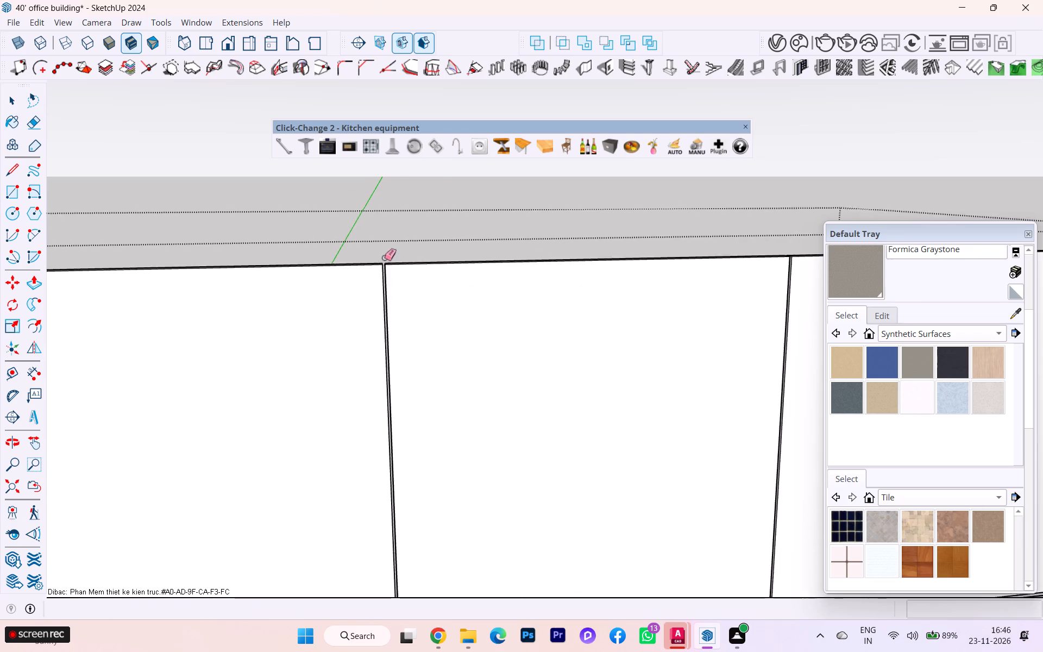
scroll(384, 258, "up", 8)
scroll(494, 242, "down", 9)
scroll(775, 242, "up", 1)
scroll(776, 242, "down", 2)
scroll(778, 243, "up", 2)
scroll(778, 243, "down", 4)
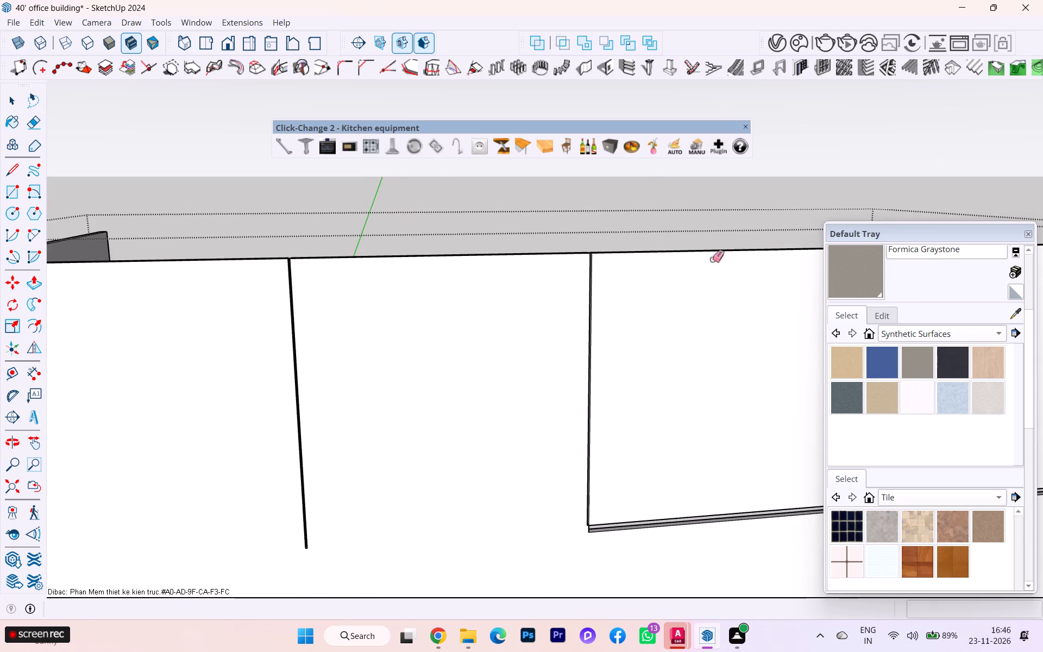
scroll(289, 273, "up", 15)
scroll(323, 236, "down", 10)
scroll(382, 233, "up", 2)
scroll(382, 233, "down", 4)
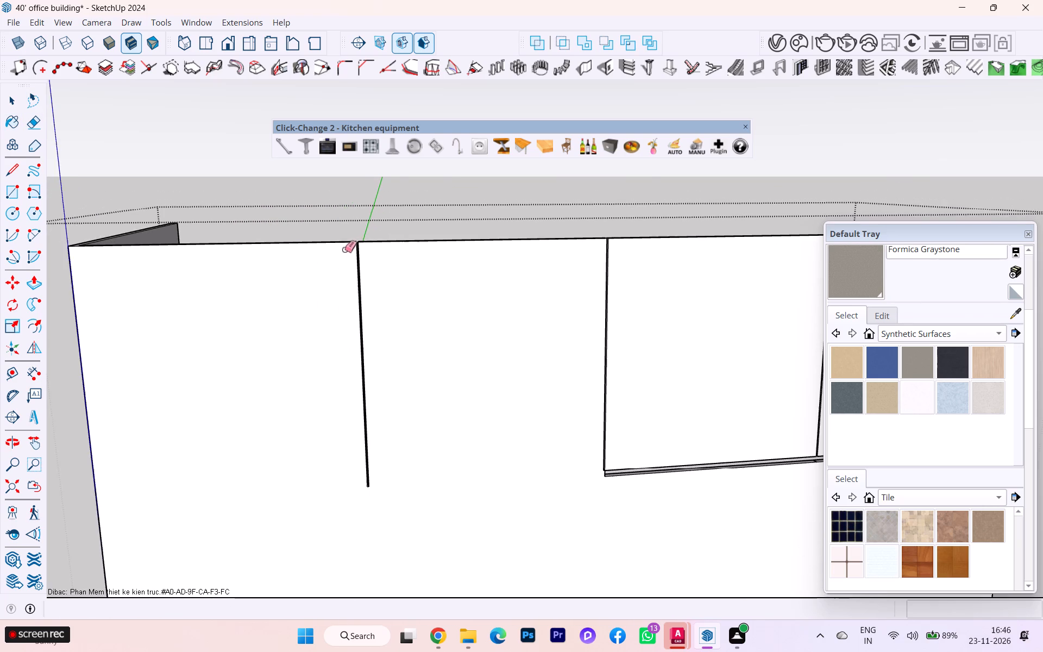
scroll(334, 250, "down", 2)
scroll(334, 251, "up", 2)
scroll(350, 256, "down", 9)
middle_click_drag(645, 256, 472, 290)
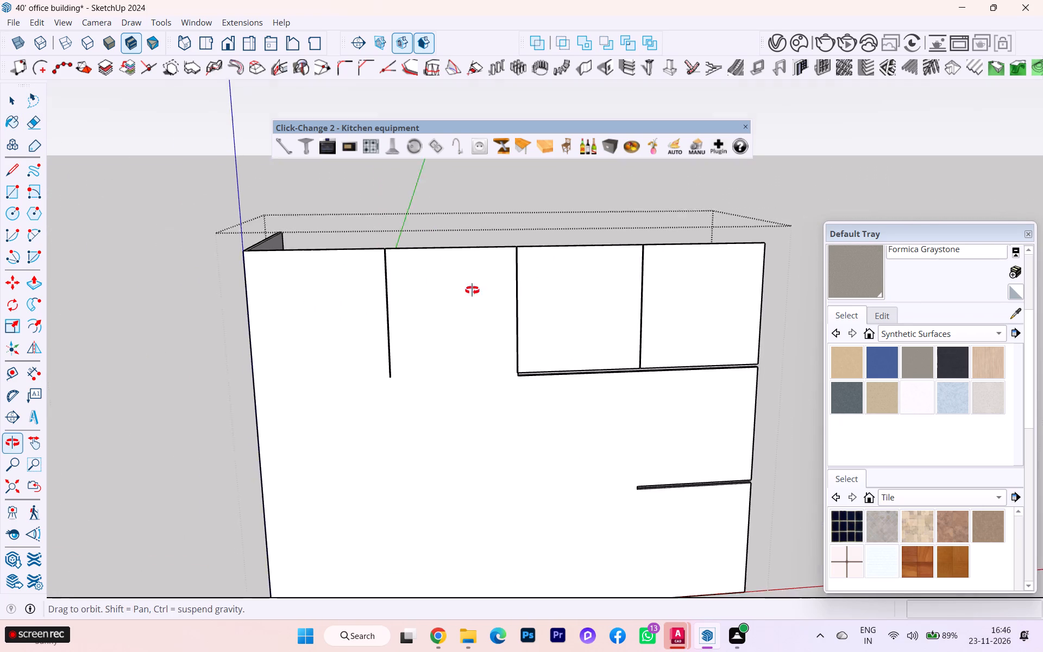
middle_click_drag(472, 290, 11, 334)
scroll(89, 298, "down", 4)
scroll(137, 299, "up", 1)
scroll(144, 299, "down", 1)
middle_click_drag(239, 296, 0, 291)
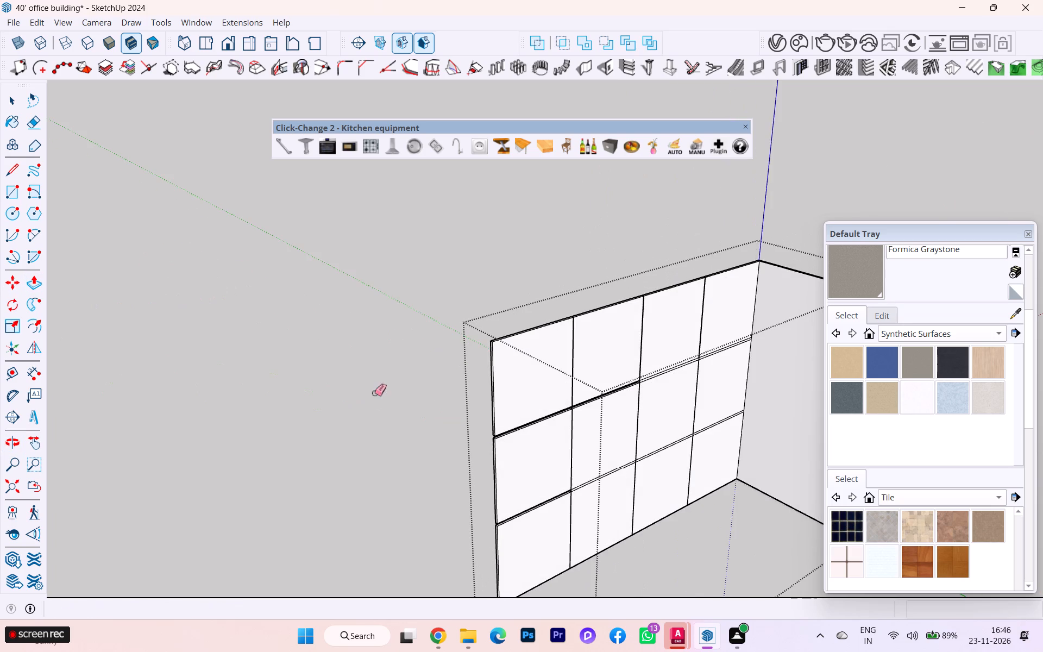
Push the middle-row strip of the first vertical joint from the free end 3/4" inward, matching the upper horizontal recess.
scroll(601, 499, "up", 2)
scroll(585, 446, "up", 2)
scroll(584, 446, "down", 1)
scroll(584, 446, "up", 5)
scroll(547, 446, "down", 1)
scroll(544, 449, "up", 1)
scroll(544, 449, "down", 3)
scroll(542, 451, "up", 2)
scroll(552, 423, "down", 1)
scroll(552, 423, "up", 2)
scroll(552, 423, "down", 3)
scroll(552, 423, "up", 7)
key("p")
scroll(562, 314, "up", 5)
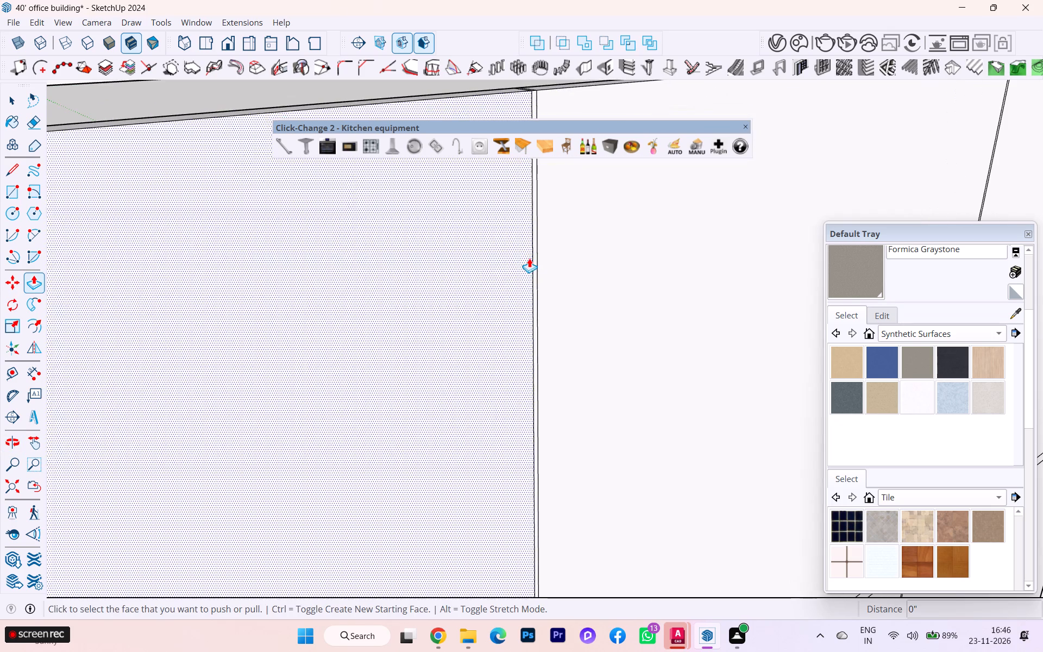
left_click(534, 259)
scroll(498, 291, "down", 1)
scroll(498, 292, "up", 2)
scroll(498, 296, "down", 2)
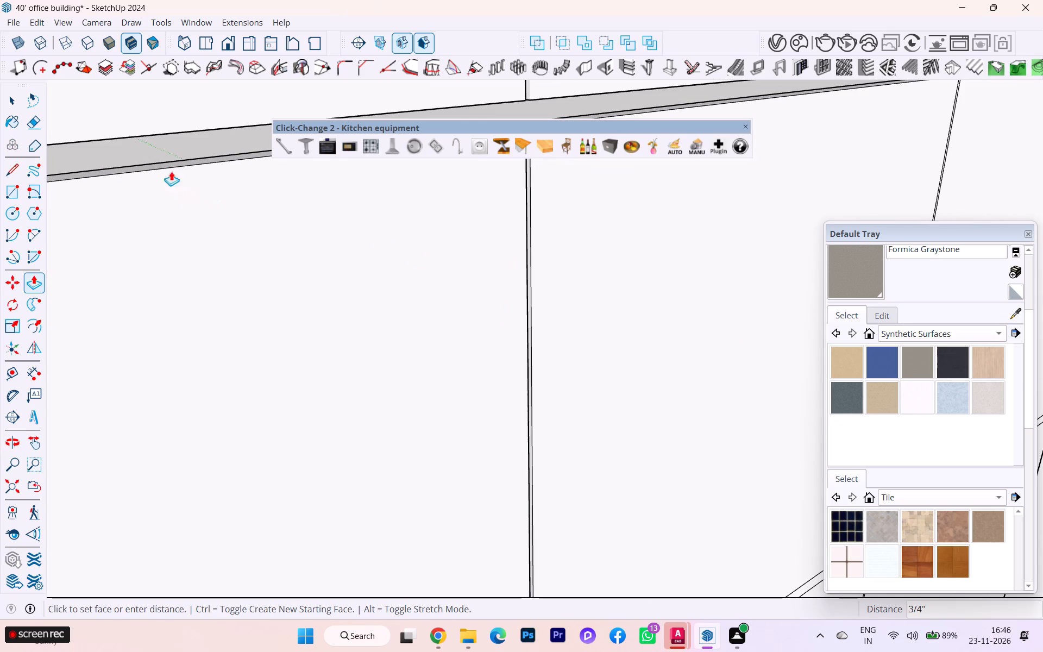
left_click(155, 161)
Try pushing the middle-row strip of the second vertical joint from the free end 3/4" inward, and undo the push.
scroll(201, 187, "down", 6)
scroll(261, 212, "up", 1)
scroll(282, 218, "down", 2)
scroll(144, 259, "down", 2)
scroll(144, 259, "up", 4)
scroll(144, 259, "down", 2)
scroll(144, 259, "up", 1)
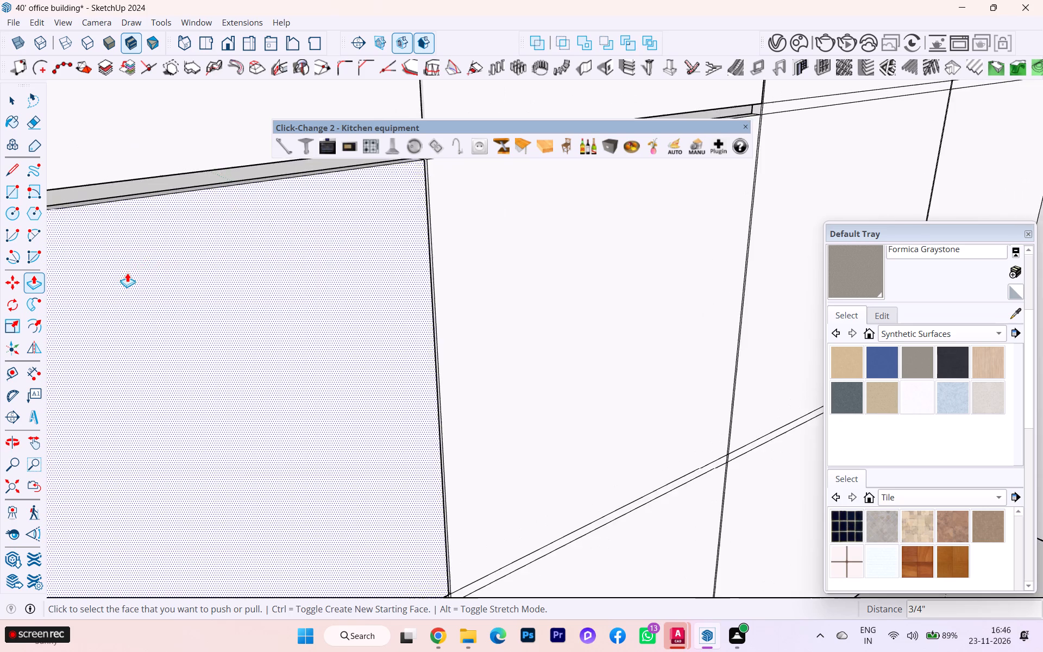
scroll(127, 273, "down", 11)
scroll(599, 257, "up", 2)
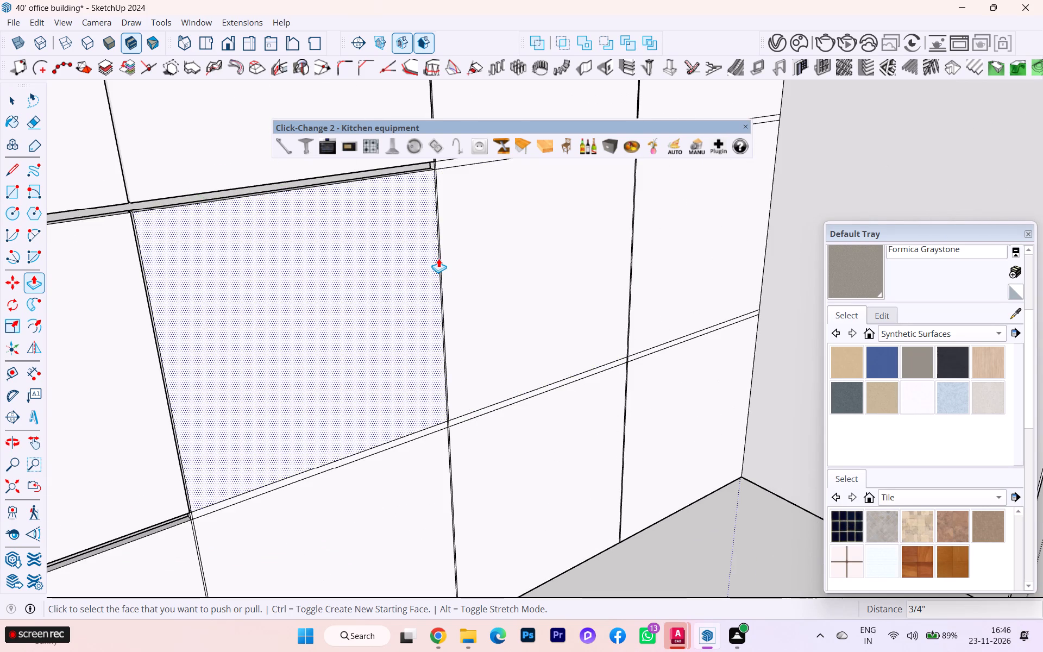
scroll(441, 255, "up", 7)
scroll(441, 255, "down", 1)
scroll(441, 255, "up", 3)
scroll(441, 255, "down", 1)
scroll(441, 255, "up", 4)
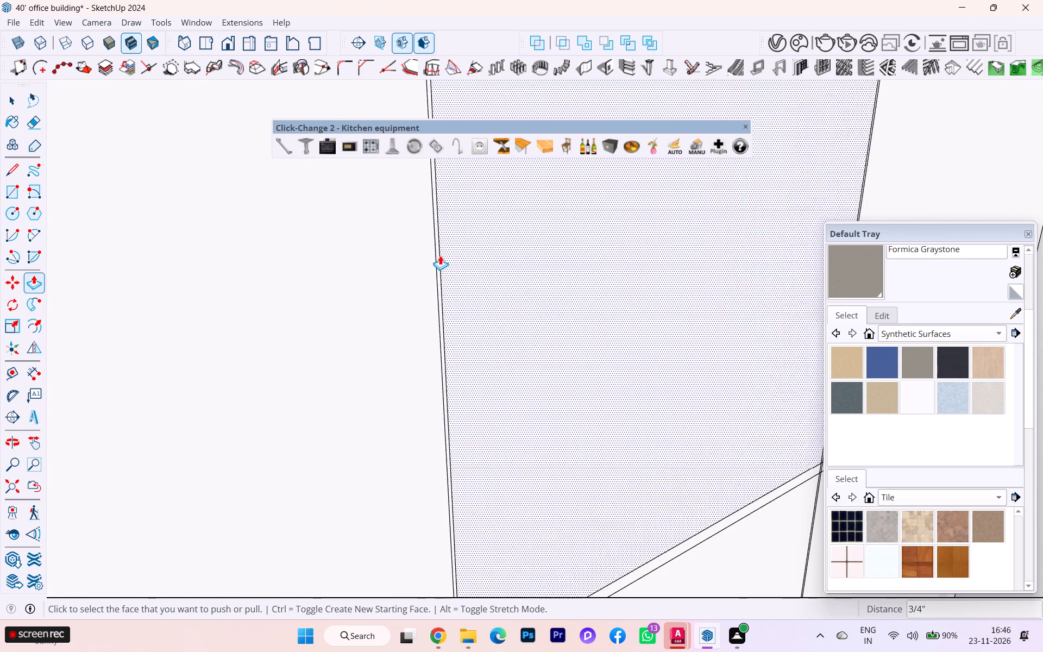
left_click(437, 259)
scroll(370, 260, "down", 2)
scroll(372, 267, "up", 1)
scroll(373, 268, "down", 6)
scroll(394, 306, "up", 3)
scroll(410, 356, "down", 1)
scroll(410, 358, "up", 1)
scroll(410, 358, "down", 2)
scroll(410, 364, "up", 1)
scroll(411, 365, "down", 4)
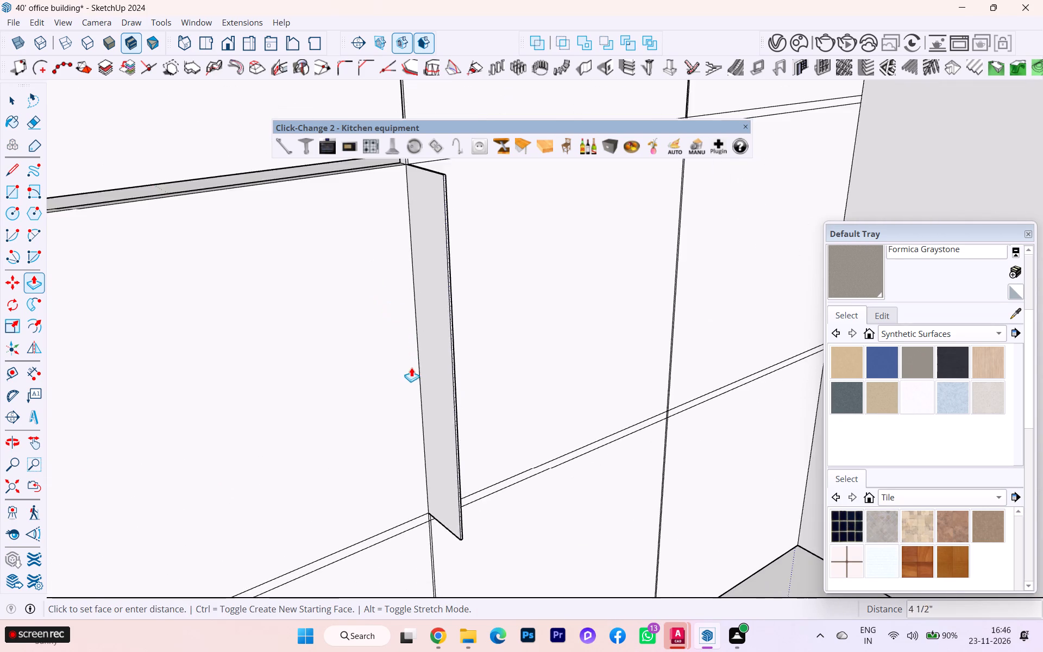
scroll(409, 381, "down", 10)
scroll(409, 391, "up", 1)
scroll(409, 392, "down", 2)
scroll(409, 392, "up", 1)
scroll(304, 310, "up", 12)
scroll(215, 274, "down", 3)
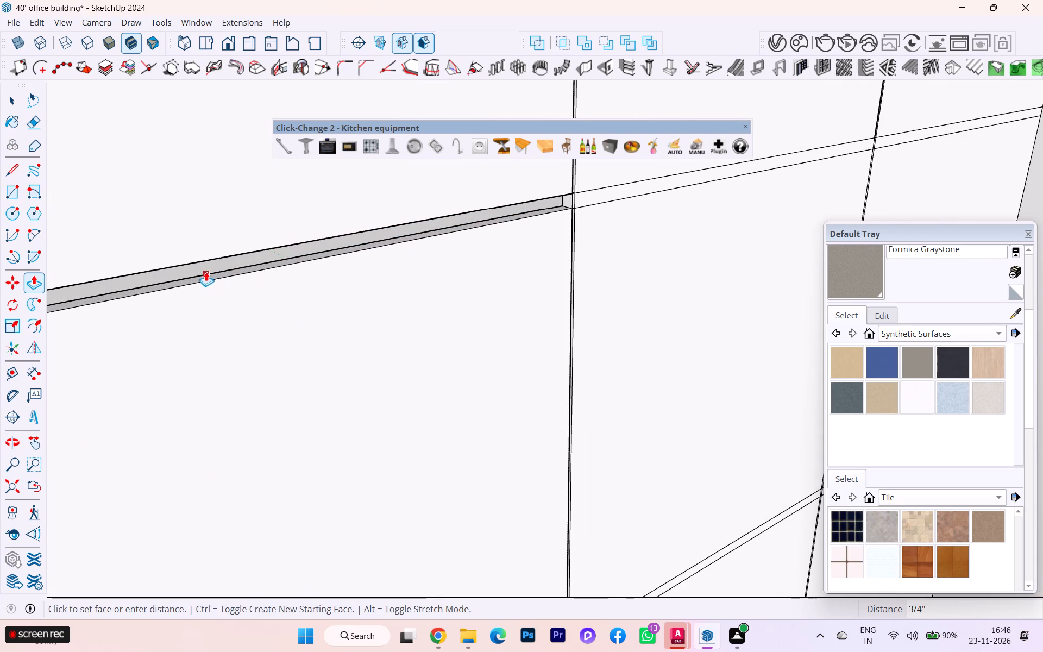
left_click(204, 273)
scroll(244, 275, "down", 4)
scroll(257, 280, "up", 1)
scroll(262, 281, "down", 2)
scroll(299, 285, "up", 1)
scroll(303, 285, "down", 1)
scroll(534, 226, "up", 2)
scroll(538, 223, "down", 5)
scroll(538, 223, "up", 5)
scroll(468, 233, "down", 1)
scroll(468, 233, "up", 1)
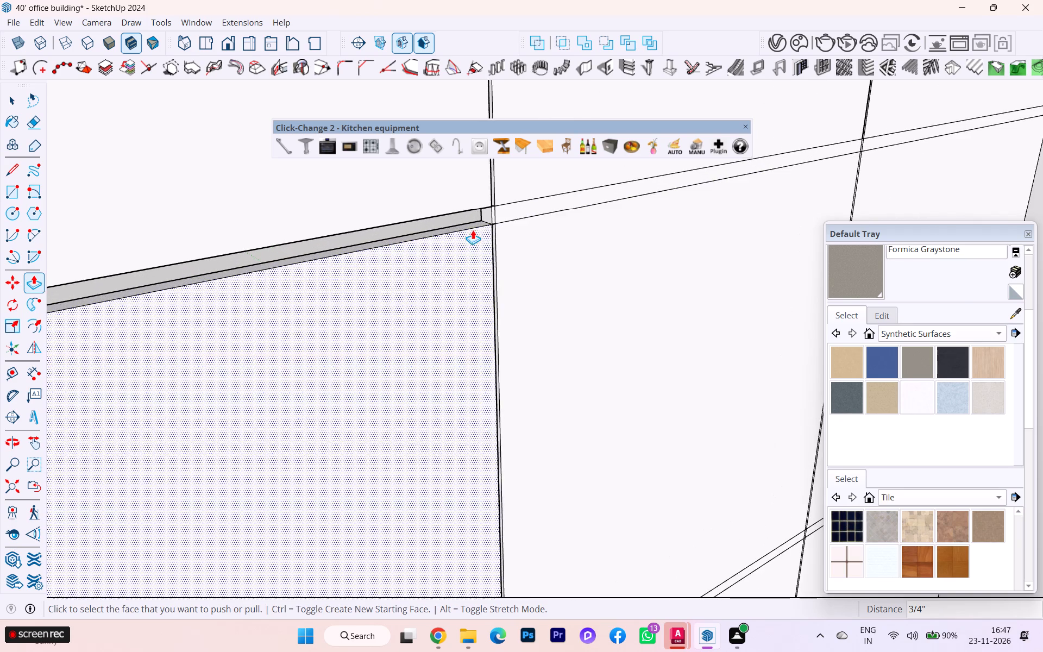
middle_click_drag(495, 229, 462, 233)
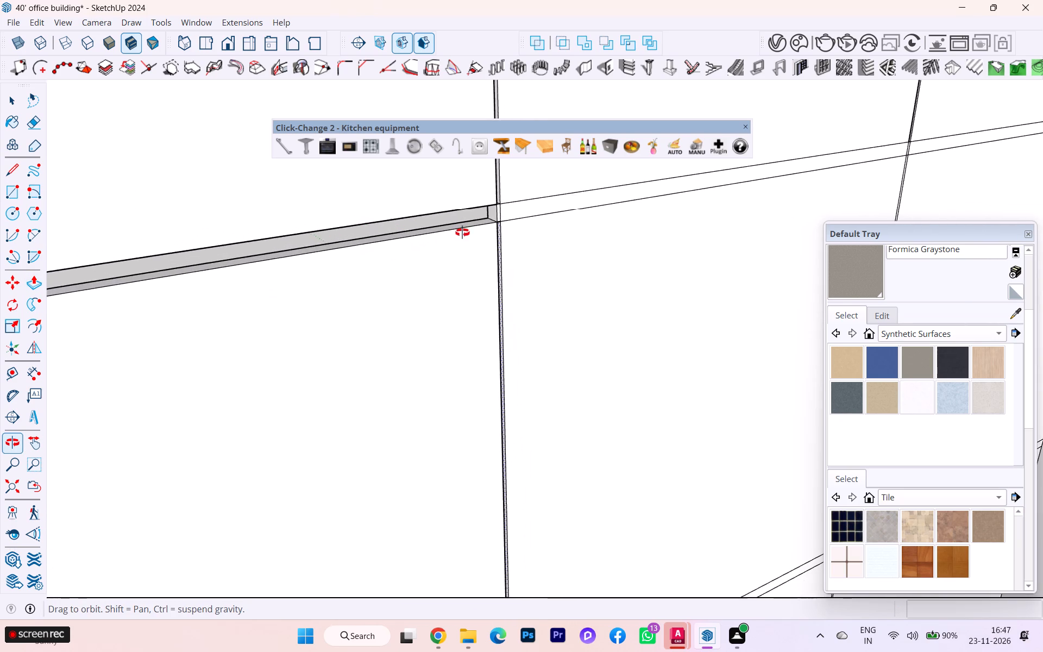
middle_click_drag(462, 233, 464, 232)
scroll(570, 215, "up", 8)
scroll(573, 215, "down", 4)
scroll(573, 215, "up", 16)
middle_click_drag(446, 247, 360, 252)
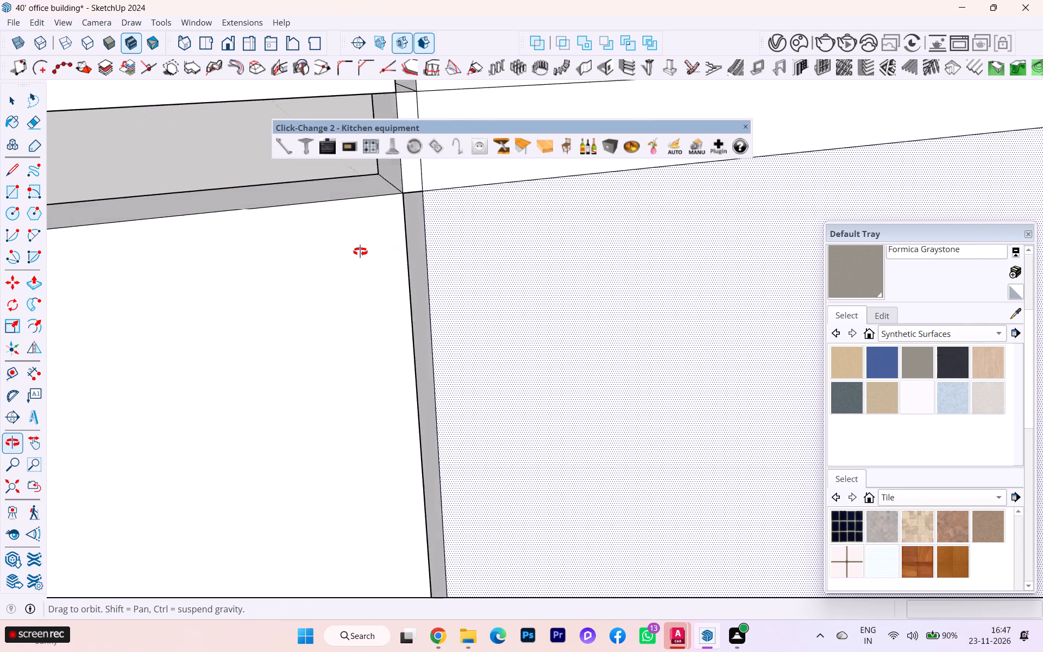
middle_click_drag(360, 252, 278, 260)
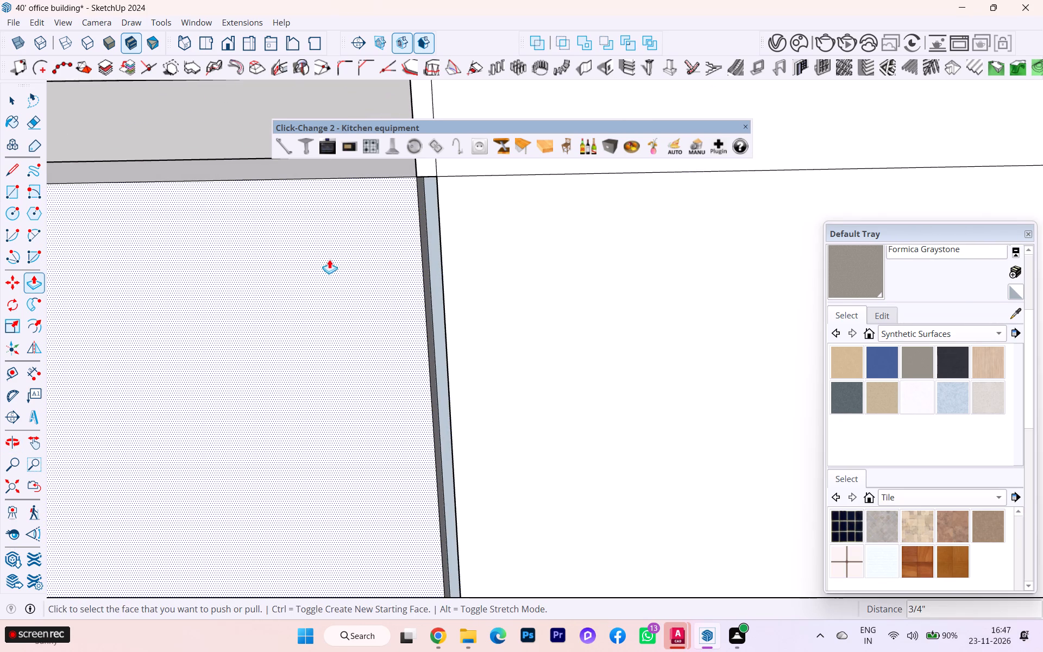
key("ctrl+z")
Push the second vertical joint's middle-row strip and its crossing with the upper horizontal joint 3/4" inward, matching the existing recess.
scroll(395, 256, "down", 2)
middle_click_drag(426, 254, 527, 261)
scroll(414, 233, "up", 2)
left_click(417, 227)
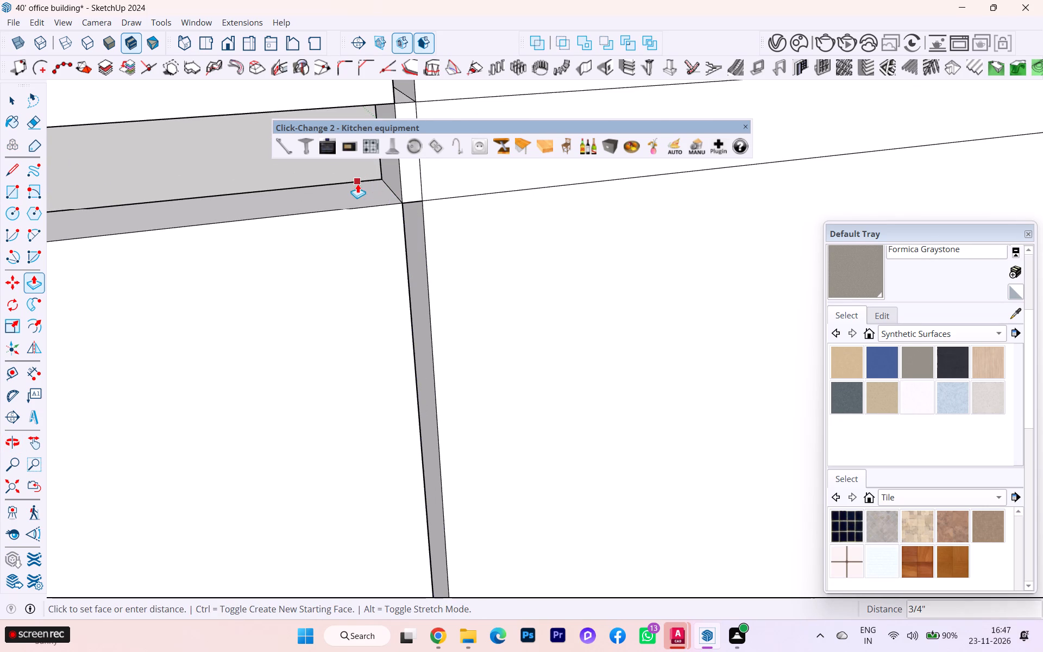
left_click(357, 184)
scroll(442, 160, "up", 2)
left_click(404, 184)
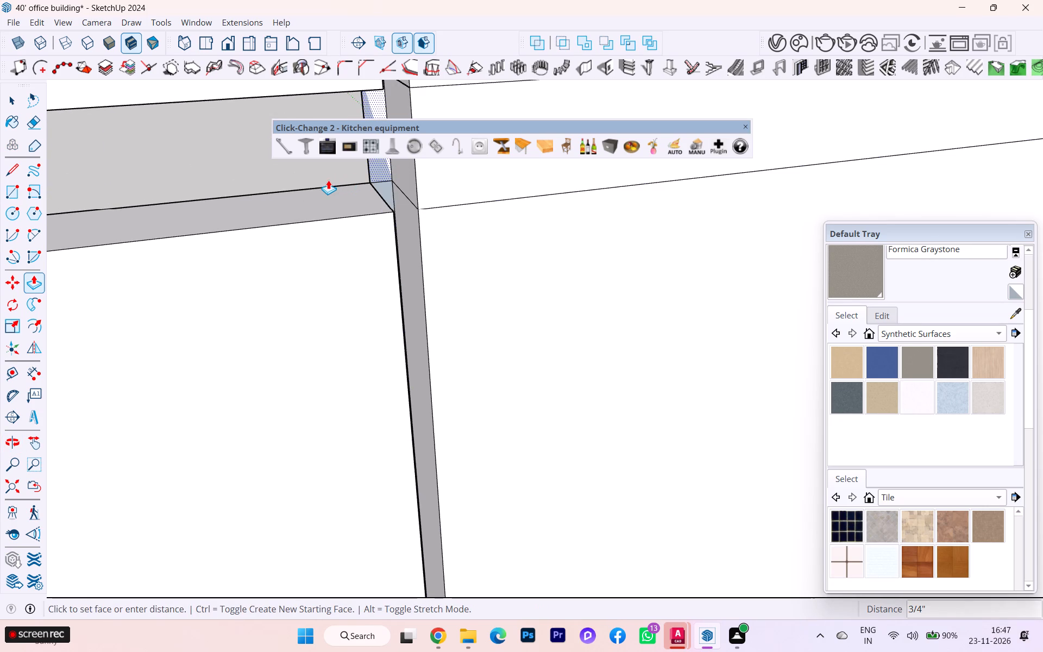
left_click(326, 183)
Push the upper horizontal joint's segment between the second and third vertical joints 3/4" inward.
scroll(388, 179, "down", 2)
scroll(389, 179, "up", 5)
scroll(389, 181, "down", 1)
scroll(316, 203, "down", 5)
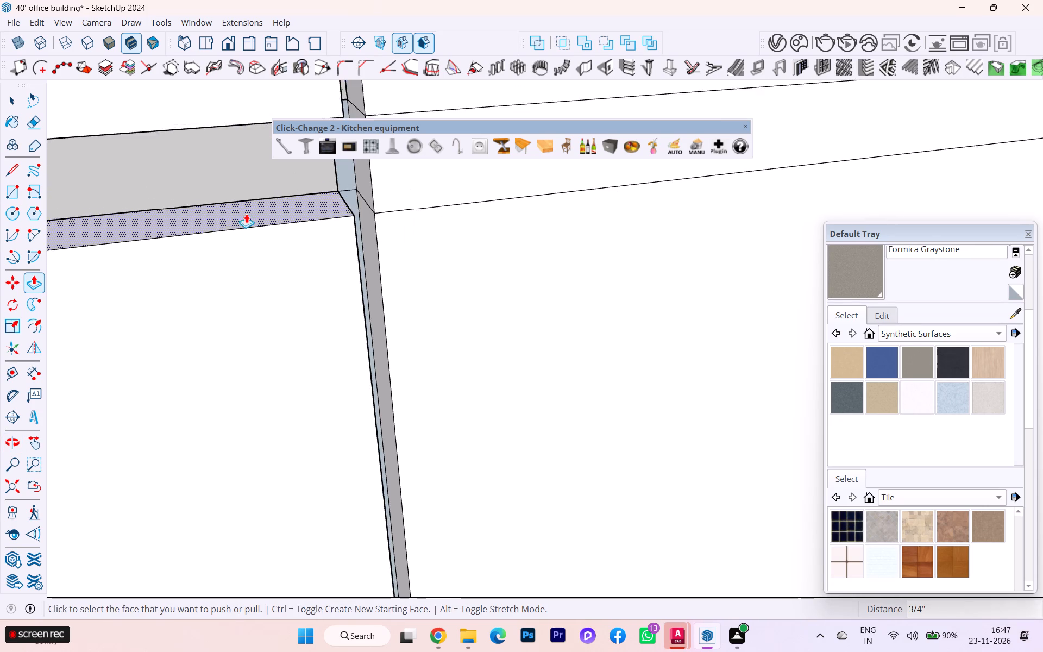
scroll(213, 218, "down", 2)
scroll(215, 217, "up", 1)
scroll(217, 217, "down", 2)
left_click(359, 186)
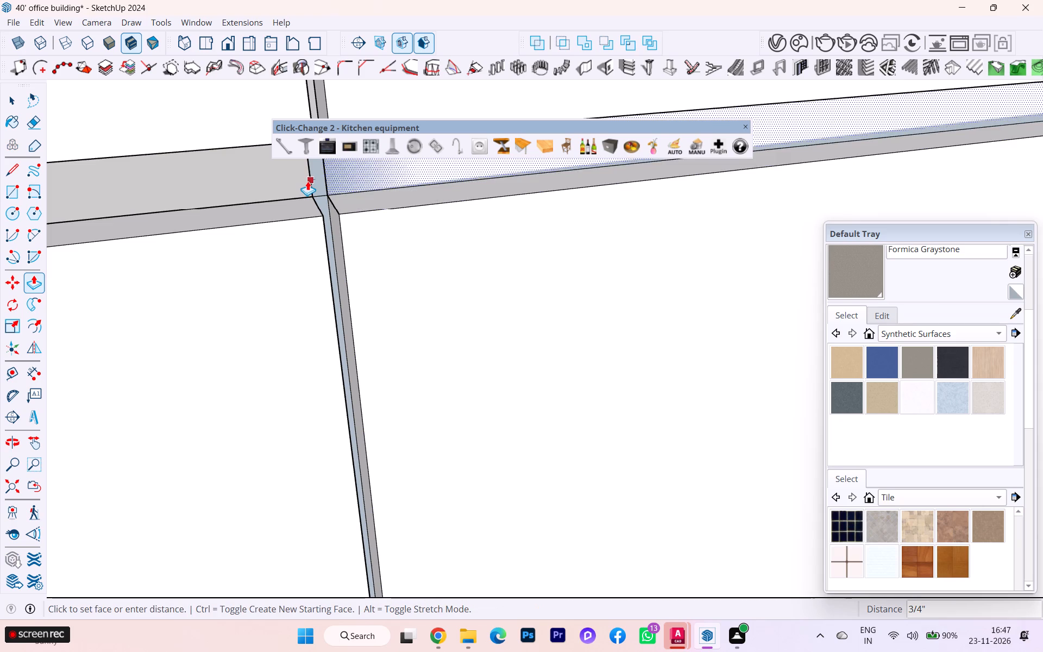
left_click(307, 181)
Push the third vertical joint's crossing with the upper horizontal joint and its middle-row strip 3/4" inward.
scroll(316, 184, "down", 4)
scroll(307, 196, "up", 1)
scroll(306, 198, "down", 2)
scroll(298, 203, "up", 1)
scroll(298, 203, "down", 3)
scroll(298, 203, "up", 1)
scroll(298, 203, "down", 2)
middle_click_drag(334, 209, 285, 185)
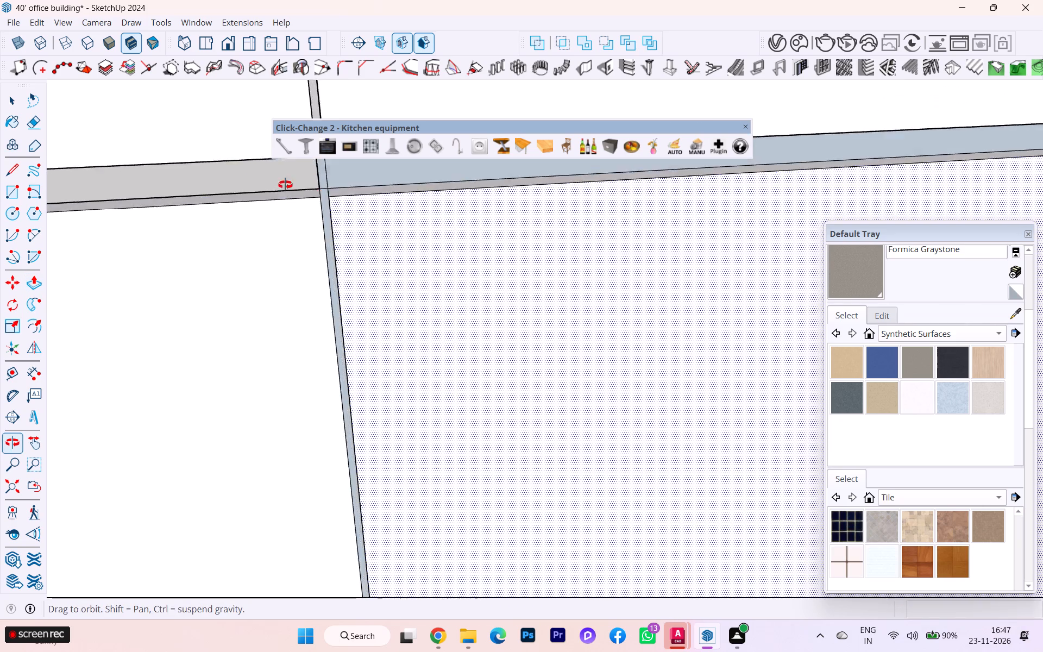
middle_click_drag(285, 185, 278, 179)
scroll(278, 179, "up", 1)
scroll(295, 215, "down", 1)
scroll(295, 215, "up", 1)
scroll(295, 215, "down", 5)
scroll(442, 231, "down", 2)
scroll(443, 231, "up", 1)
scroll(443, 231, "down", 2)
scroll(443, 231, "up", 1)
scroll(385, 218, "down", 4)
scroll(385, 218, "up", 1)
scroll(385, 218, "down", 1)
scroll(385, 218, "up", 2)
scroll(385, 218, "down", 7)
scroll(433, 214, "up", 1)
scroll(435, 215, "down", 1)
scroll(439, 215, "up", 1)
scroll(441, 215, "down", 2)
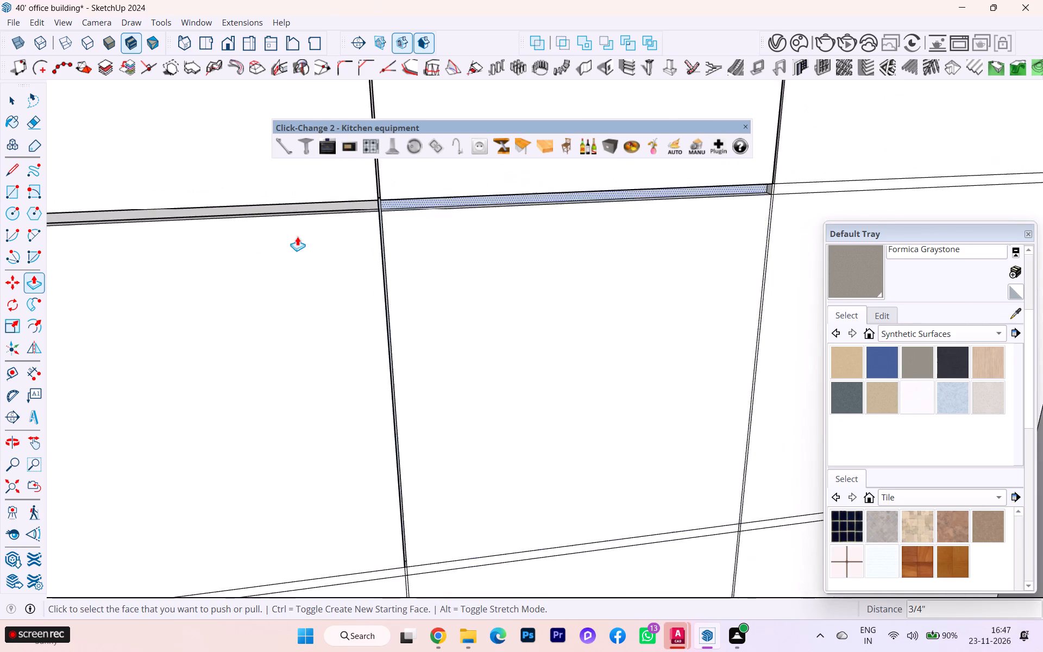
scroll(264, 236, "down", 8)
scroll(577, 208, "up", 5)
scroll(625, 216, "up", 4)
scroll(625, 217, "down", 6)
scroll(625, 217, "up", 6)
scroll(624, 218, "down", 1)
scroll(624, 218, "up", 1)
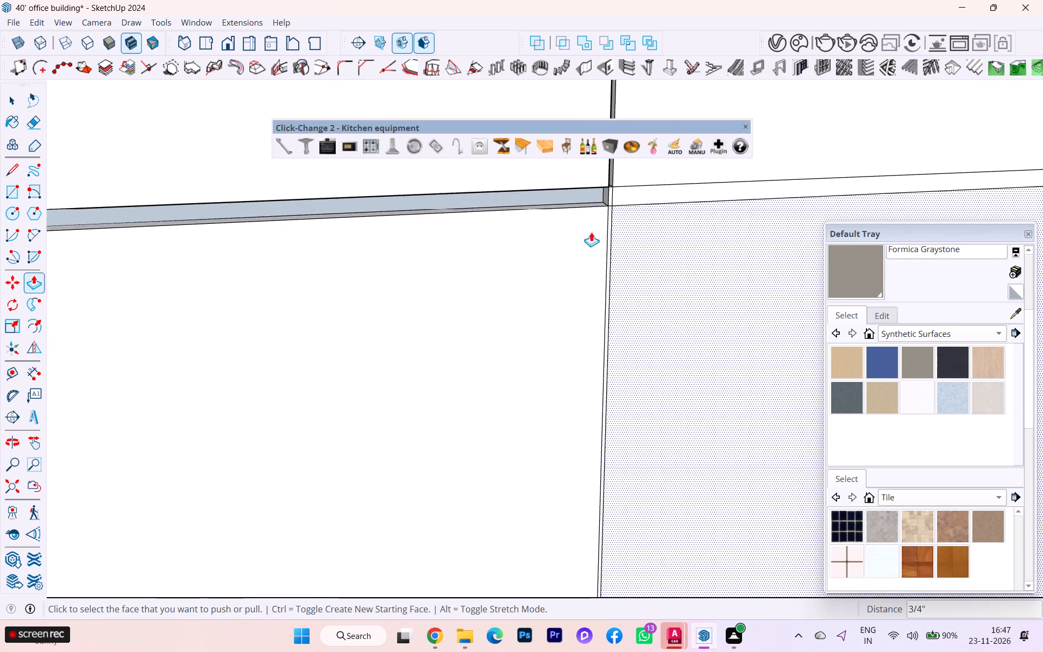
scroll(596, 230, "up", 1)
scroll(596, 230, "down", 1)
scroll(596, 229, "up", 3)
scroll(596, 229, "down", 1)
scroll(596, 229, "up", 10)
left_click(624, 179)
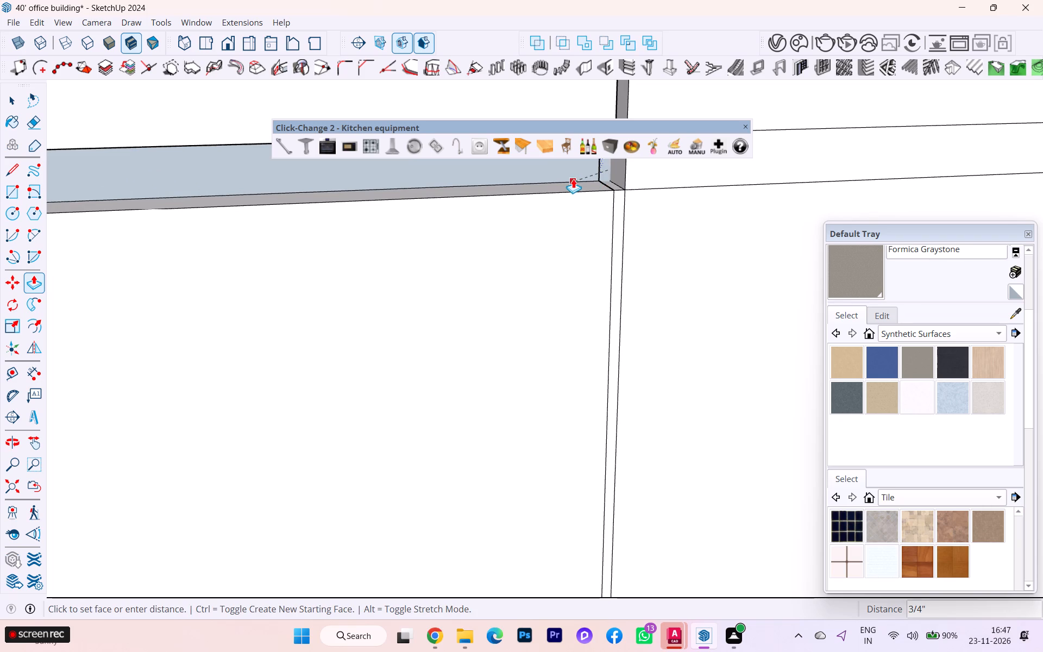
left_click(573, 179)
scroll(640, 194, "up", 3)
left_click(608, 210)
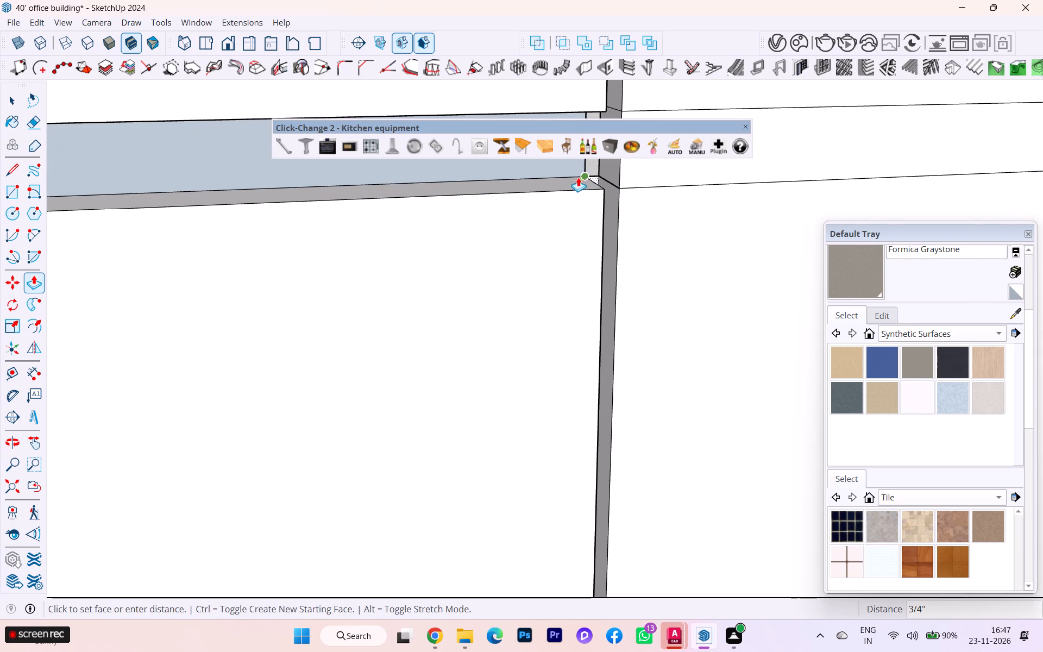
left_click(571, 177)
Push the upper horizontal joint's last segment, from the third vertical joint to the panel's far end, 3/4" inward.
left_click(623, 168)
left_click(568, 172)
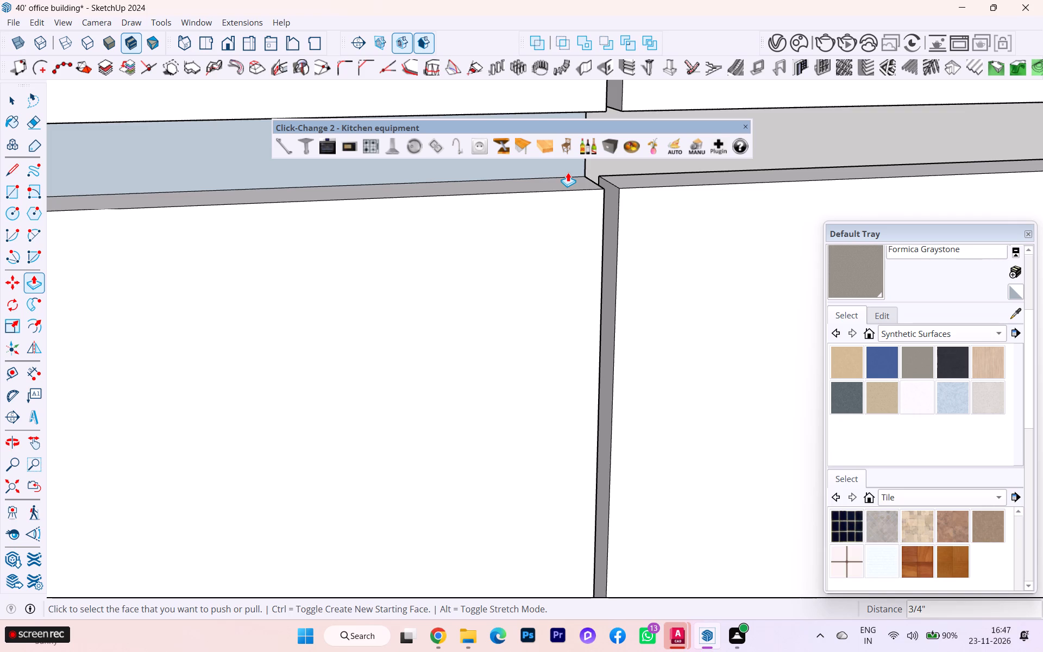
Push the lower horizontal joint's segment between the first and second vertical joints 3/4" inward, matching the adjoining recess.
scroll(700, 232, "down", 1)
scroll(701, 233, "up", 1)
scroll(704, 234, "down", 2)
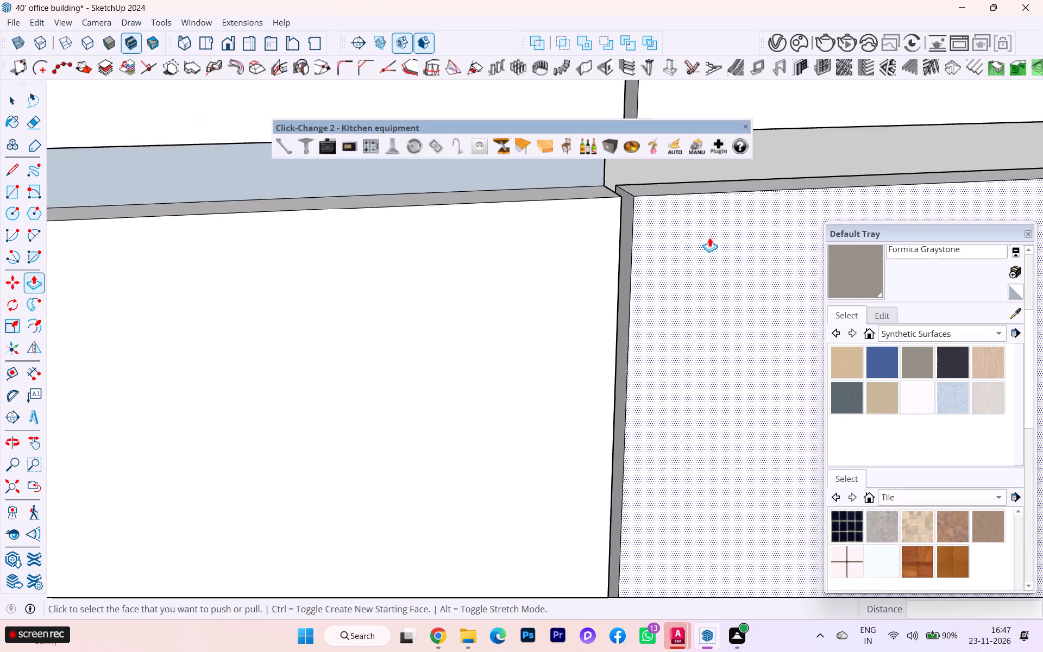
scroll(709, 237, "down", 2)
scroll(654, 210, "down", 6)
scroll(618, 229, "up", 3)
scroll(609, 230, "down", 3)
scroll(561, 223, "up", 1)
scroll(561, 223, "down", 6)
scroll(598, 216, "up", 2)
scroll(599, 217, "down", 5)
scroll(614, 217, "up", 1)
scroll(613, 218, "down", 4)
scroll(610, 220, "up", 1)
scroll(610, 220, "down", 3)
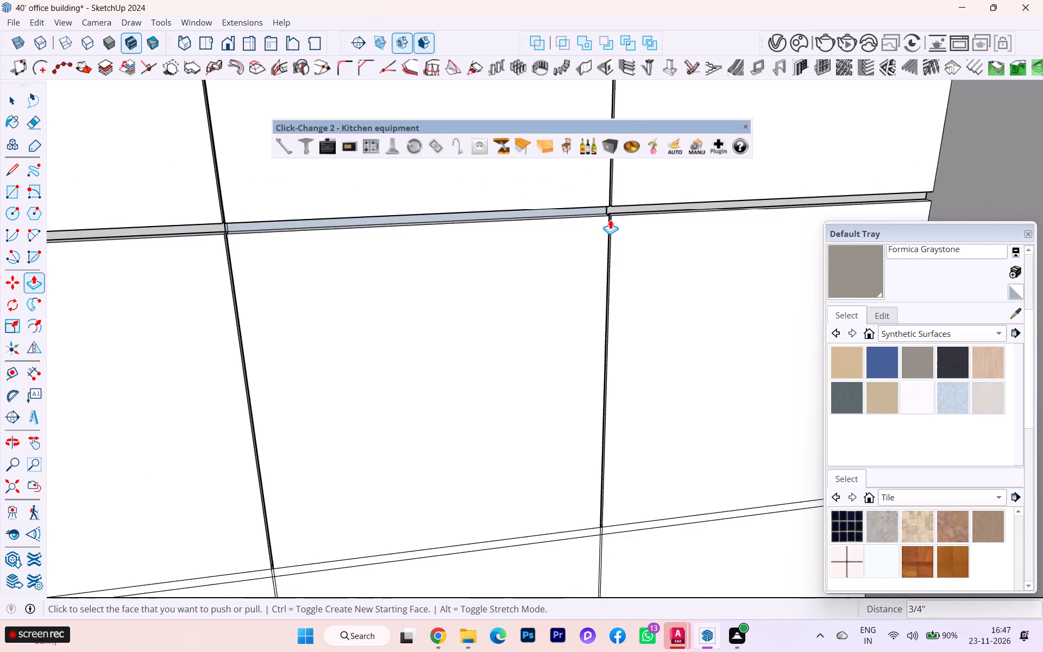
scroll(610, 220, "down", 5)
scroll(567, 212, "down", 6)
scroll(561, 307, "up", 5)
scroll(341, 378, "up", 2)
scroll(313, 384, "down", 1)
scroll(308, 385, "up", 10)
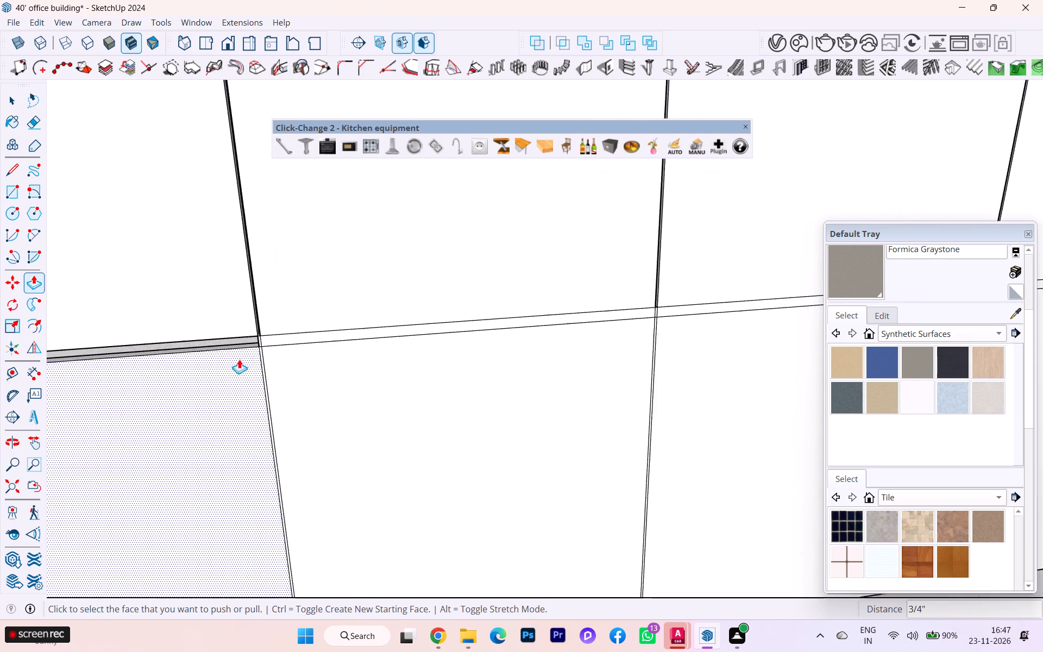
scroll(239, 359, "up", 9)
scroll(257, 355, "down", 1)
scroll(257, 355, "up", 8)
scroll(287, 329, "down", 1)
scroll(287, 329, "up", 5)
left_click(257, 309)
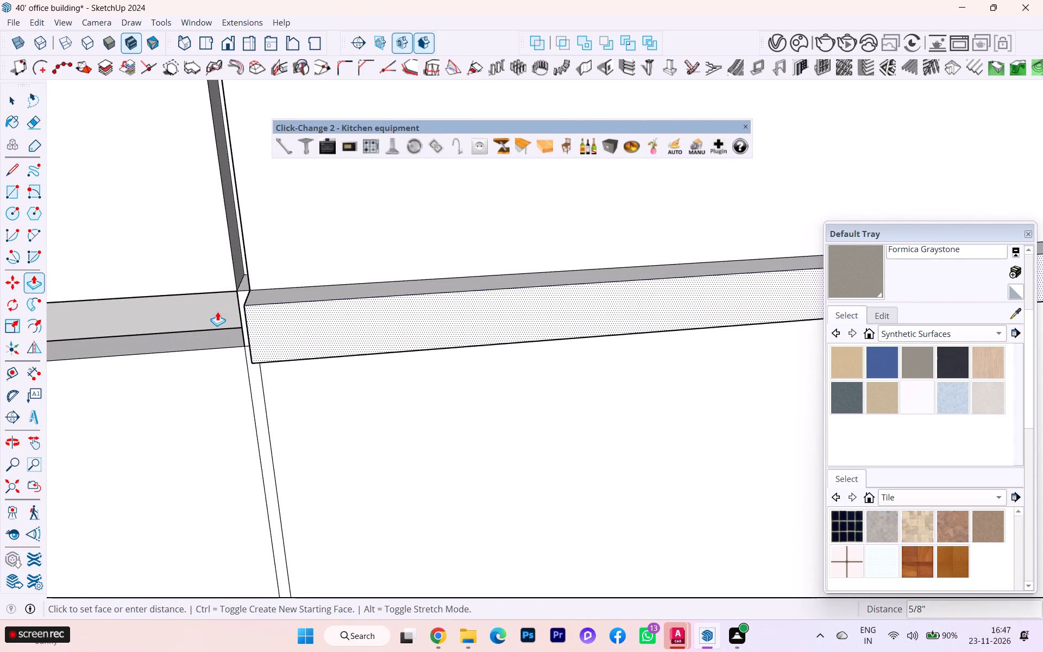
middle_click_drag(223, 264, 364, 118)
scroll(189, 337, "up", 2)
left_click(210, 313)
Push the crossing of the first vertical joint and the lower horizontal joint 3/4" inward.
scroll(238, 333, "up", 1)
scroll(240, 333, "down", 1)
scroll(241, 333, "up", 1)
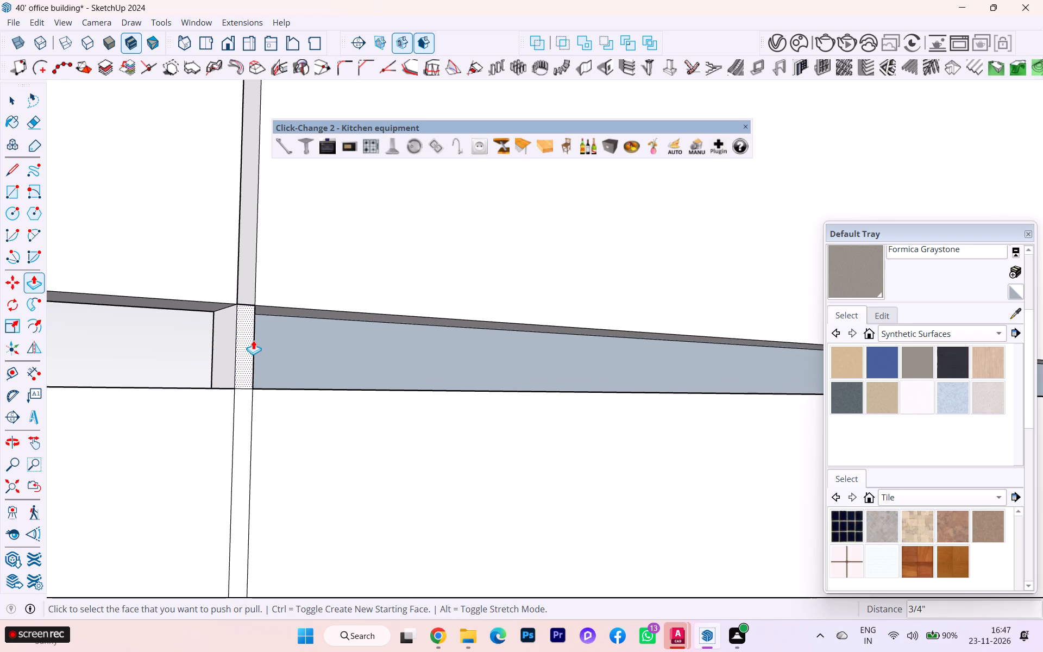
scroll(253, 340, "up", 1)
left_click(250, 341)
left_click(178, 309)
Push the first vertical joint's bottom-row strip, below the lower horizontal joint, 3/4" inward to match the adjoining recess.
scroll(224, 321, "down", 5)
scroll(238, 327, "up", 1)
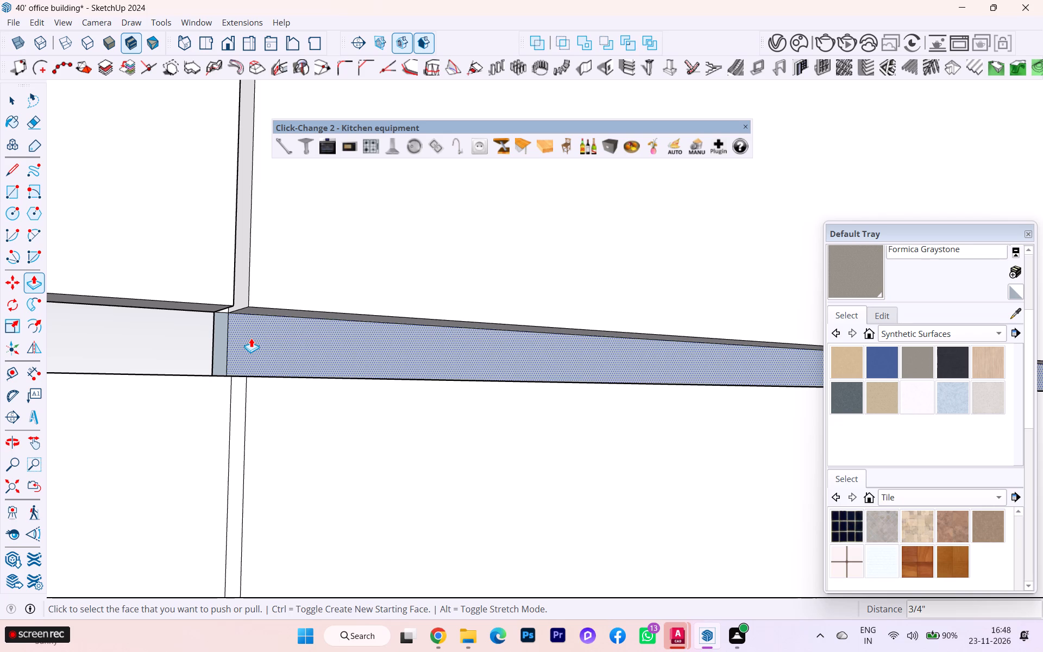
scroll(236, 442, "down", 3)
scroll(280, 419, "down", 1)
scroll(221, 421, "up", 3)
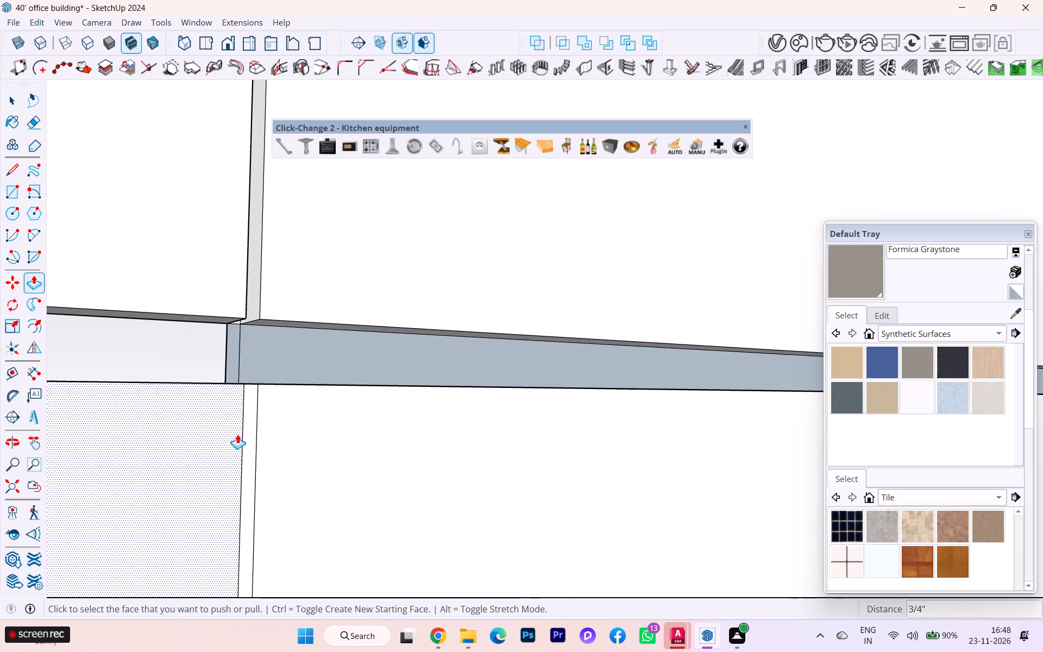
left_click(253, 417)
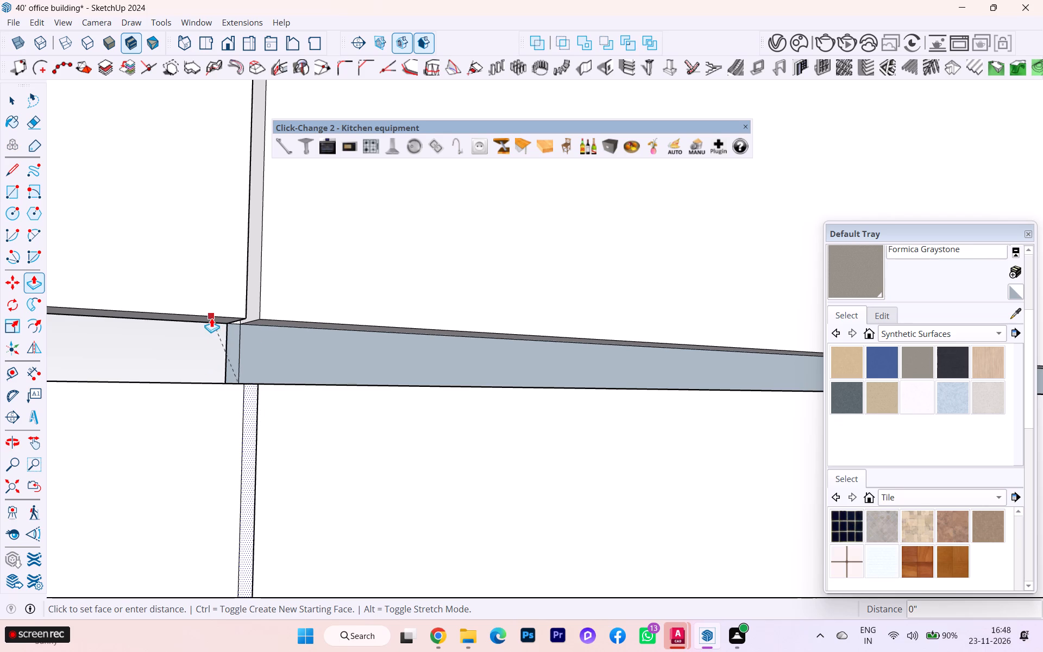
left_click(201, 324)
Push the second vertical joint's bottom-row strip, below the lower horizontal joint, 3/4" inward.
scroll(288, 402, "down", 2)
middle_click_drag(288, 409, 154, 517)
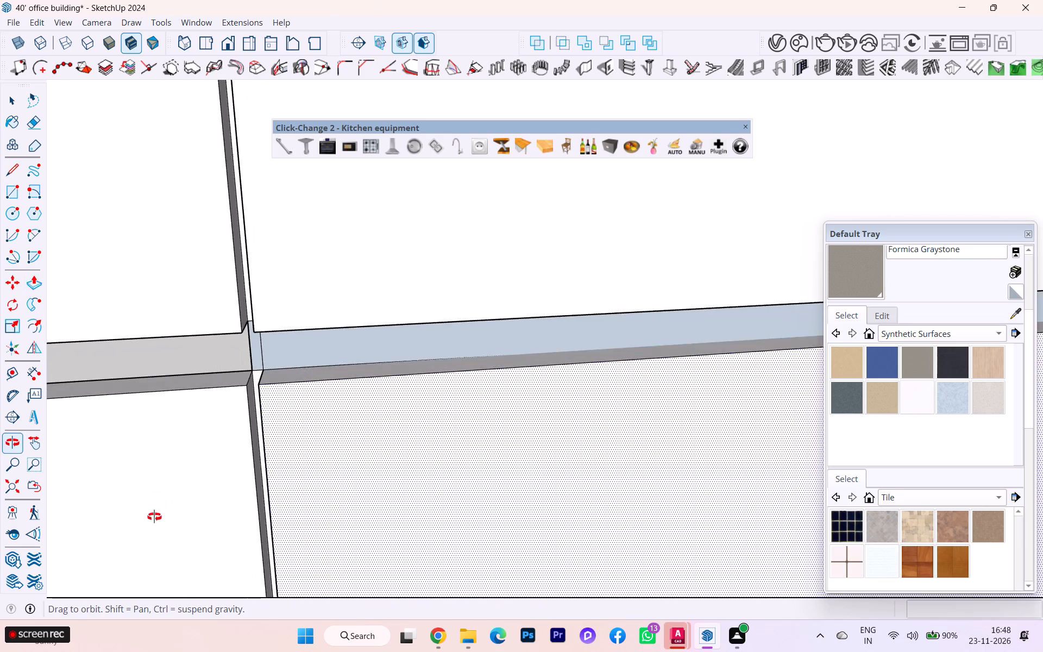
middle_click_drag(154, 517, 266, 521)
scroll(205, 428, "down", 6)
scroll(174, 396, "up", 2)
scroll(173, 396, "down", 1)
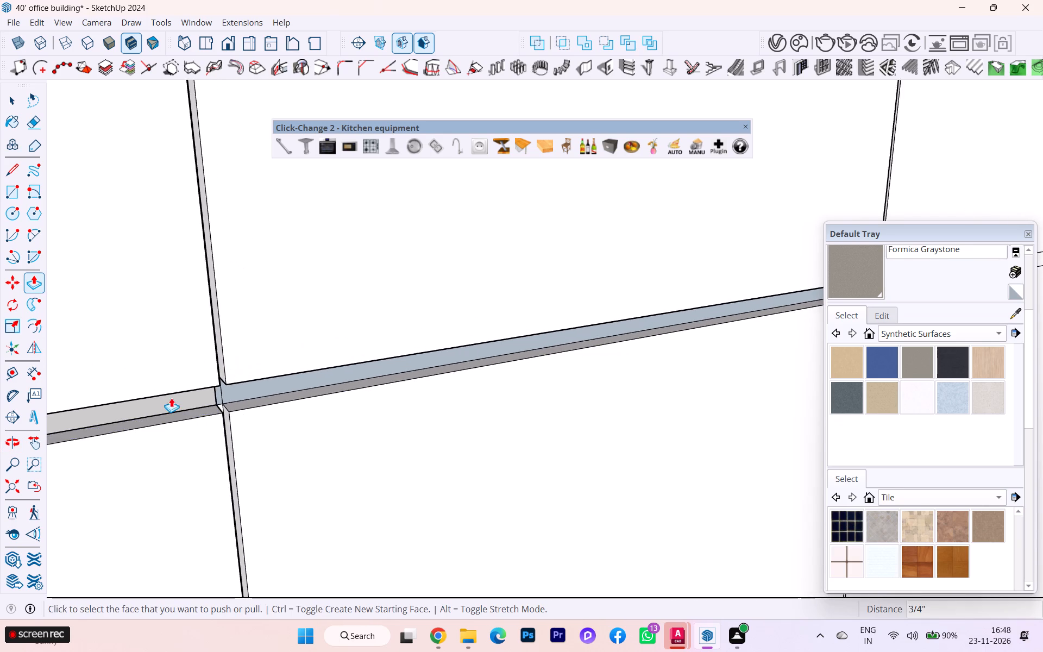
scroll(171, 398, "down", 2)
scroll(353, 419, "up", 2)
scroll(353, 419, "down", 4)
scroll(201, 336, "down", 11)
scroll(202, 339, "up", 3)
scroll(202, 339, "down", 2)
scroll(524, 350, "up", 6)
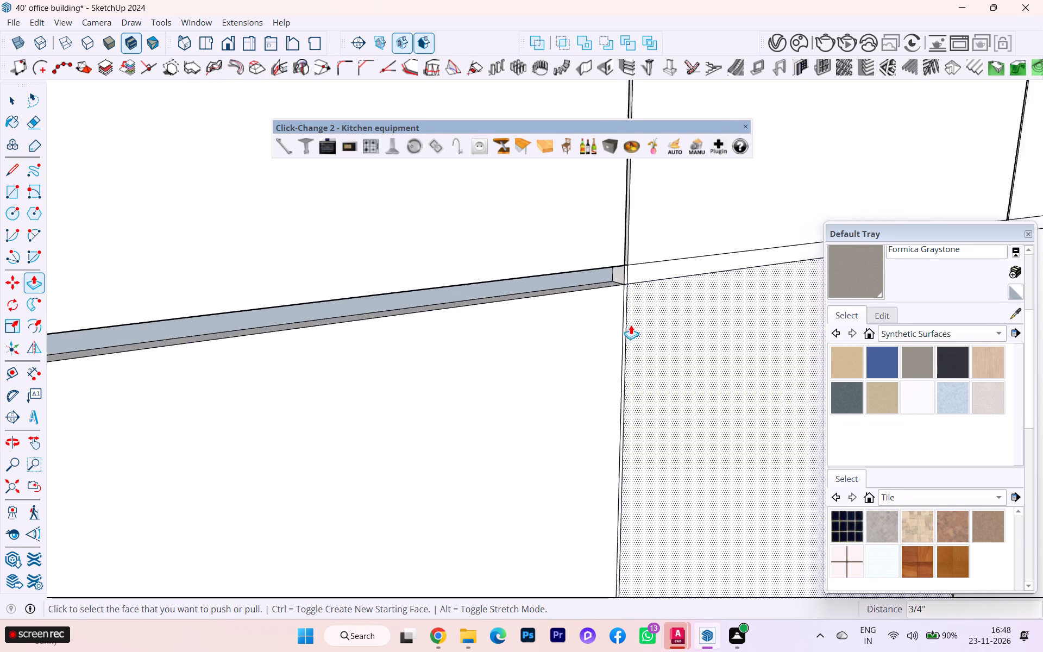
scroll(631, 325, "up", 6)
left_click(623, 258)
scroll(599, 250, "up", 1)
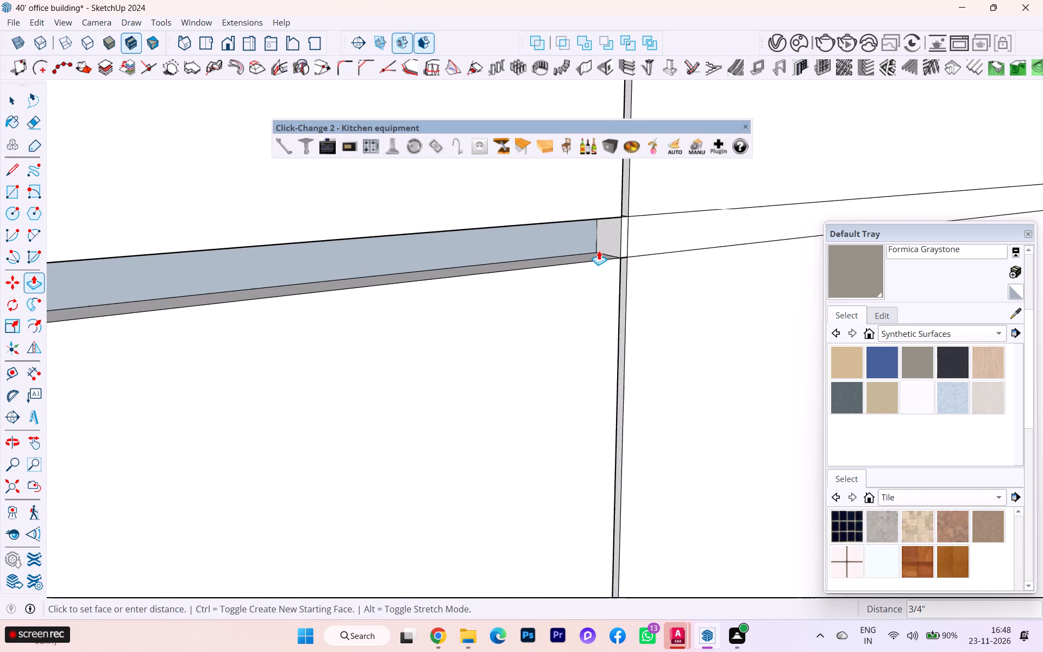
scroll(599, 250, "up", 3)
left_click(572, 244)
Push the second vertical joint's crossing with the lower horizontal joint, and the horizontal segment from there to the third vertical joint, 3/4" inward.
scroll(545, 254, "down", 2)
scroll(542, 255, "up", 1)
scroll(611, 232, "up", 3)
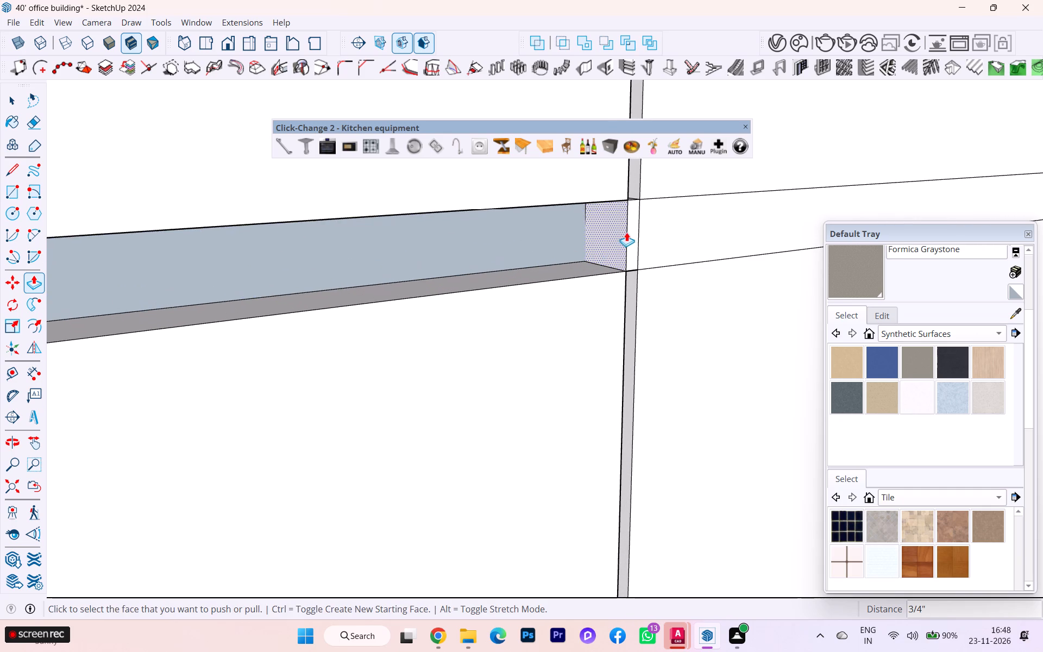
left_click(630, 232)
left_click(579, 231)
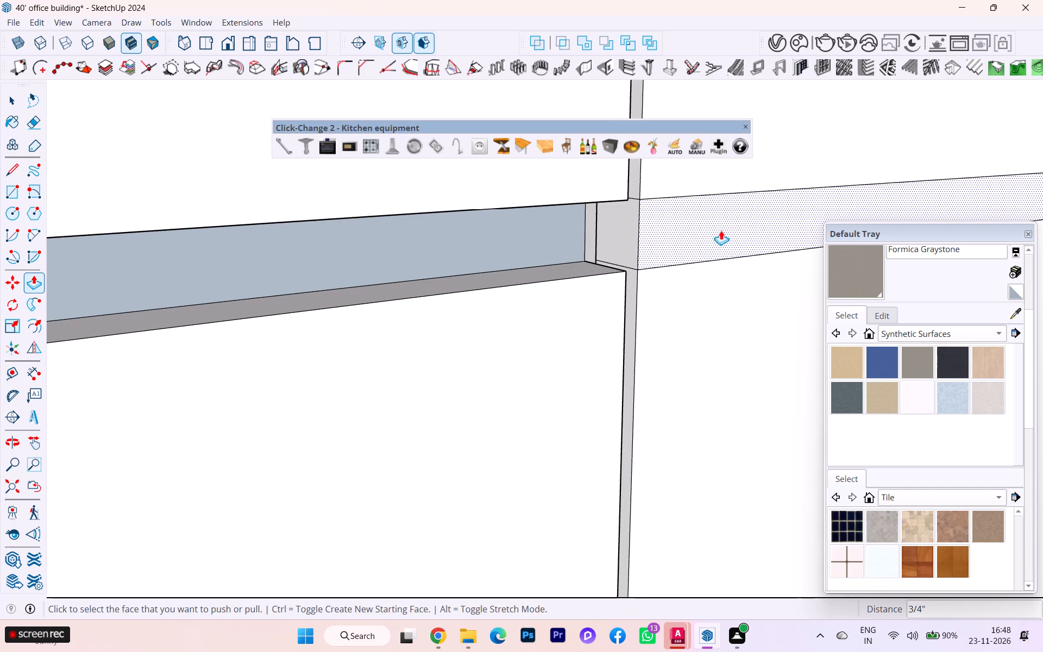
left_click(721, 230)
left_click(599, 224)
Push the third vertical joint's bottom-row strip, from the lower horizontal joint down to the panel's base, 3/4" inward.
scroll(506, 235, "down", 2)
scroll(497, 237, "up", 1)
scroll(489, 241, "down", 2)
scroll(488, 241, "up", 2)
scroll(487, 242, "down", 2)
scroll(634, 248, "down", 2)
scroll(637, 248, "up", 1)
scroll(637, 248, "down", 5)
scroll(577, 278, "down", 1)
scroll(576, 278, "up", 1)
scroll(576, 279, "down", 6)
scroll(576, 279, "up", 2)
scroll(576, 279, "down", 2)
scroll(576, 279, "up", 1)
scroll(576, 279, "down", 5)
scroll(589, 307, "up", 2)
scroll(592, 312, "down", 5)
scroll(621, 246, "down", 7)
scroll(611, 243, "up", 1)
scroll(611, 243, "down", 10)
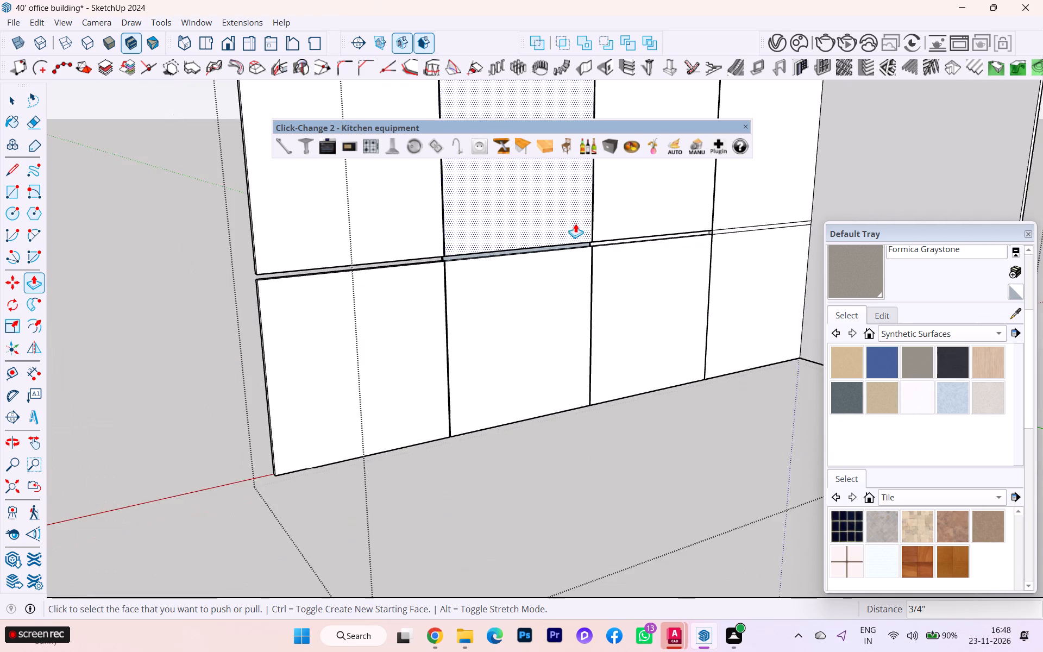
scroll(573, 229, "down", 4)
scroll(573, 229, "up", 3)
scroll(573, 229, "down", 9)
scroll(539, 335, "down", 1)
scroll(539, 335, "up", 1)
scroll(539, 335, "down", 1)
scroll(539, 335, "up", 4)
scroll(539, 335, "down", 1)
scroll(539, 335, "up", 2)
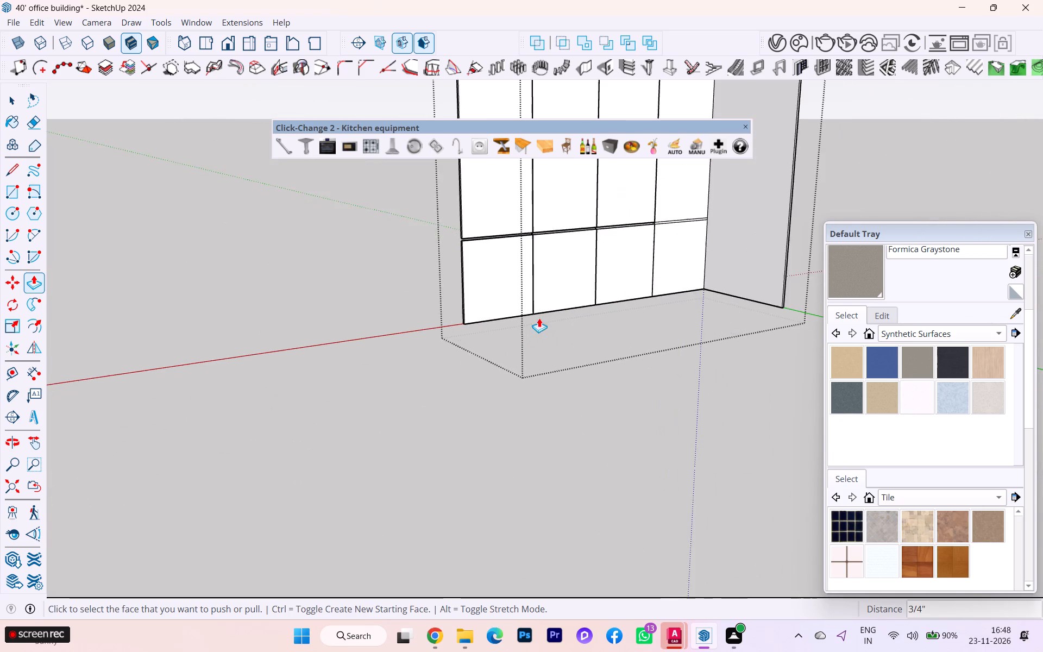
scroll(539, 318, "up", 2)
scroll(527, 278, "down", 1)
scroll(527, 278, "up", 9)
scroll(529, 277, "down", 1)
scroll(529, 277, "up", 3)
scroll(574, 258, "up", 1)
scroll(574, 258, "down", 2)
scroll(574, 258, "up", 2)
scroll(344, 279, "down", 2)
scroll(294, 294, "up", 2)
scroll(274, 299, "down", 4)
scroll(222, 318, "up", 1)
scroll(222, 318, "down", 3)
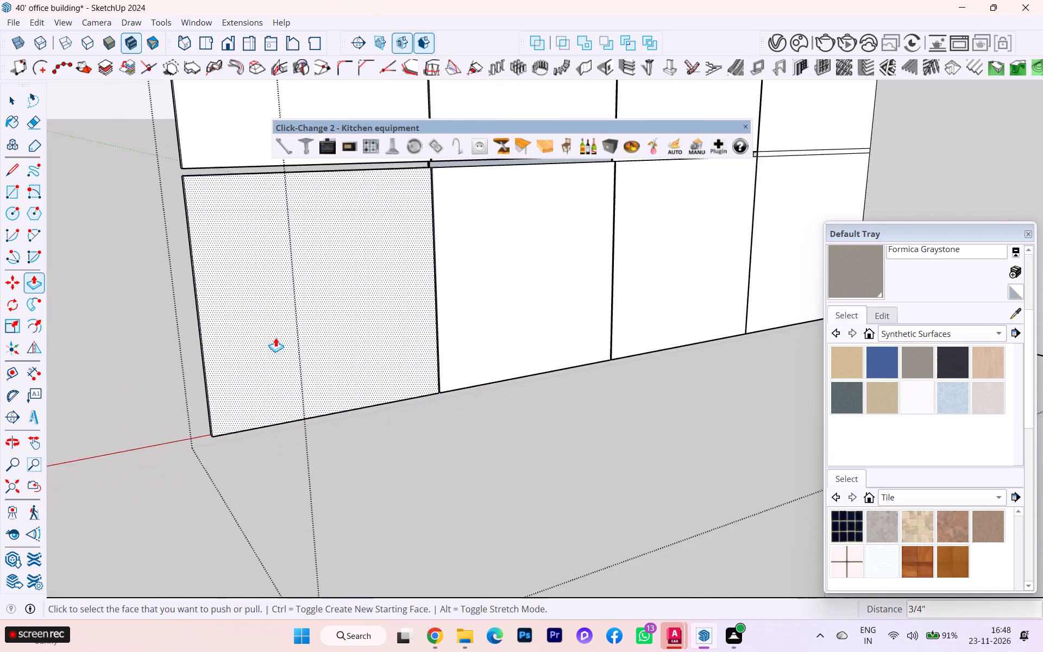
scroll(275, 337, "down", 3)
scroll(279, 341, "up", 1)
scroll(279, 341, "down", 2)
middle_click_drag(329, 344, 194, 344)
scroll(774, 298, "up", 2)
scroll(774, 297, "down", 1)
scroll(774, 297, "up", 1)
scroll(479, 304, "up", 2)
scroll(479, 304, "down", 1)
scroll(479, 304, "up", 2)
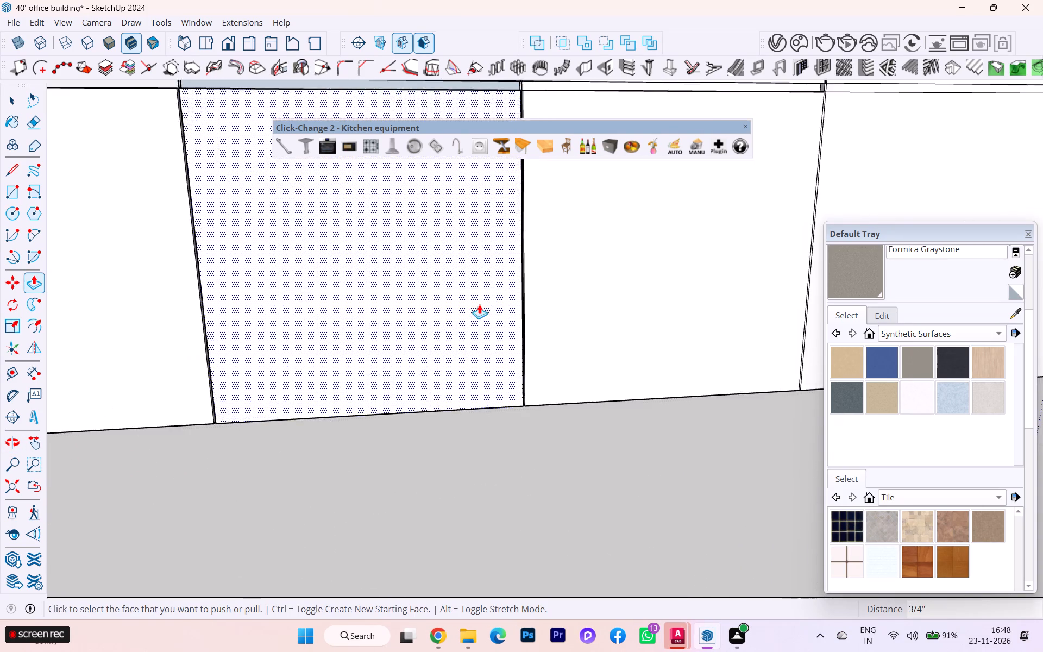
scroll(479, 304, "up", 3)
scroll(560, 280, "down", 1)
scroll(560, 280, "up", 2)
scroll(500, 294, "up", 2)
scroll(495, 294, "down", 1)
scroll(495, 294, "up", 3)
scroll(556, 297, "up", 5)
scroll(254, 296, "down", 8)
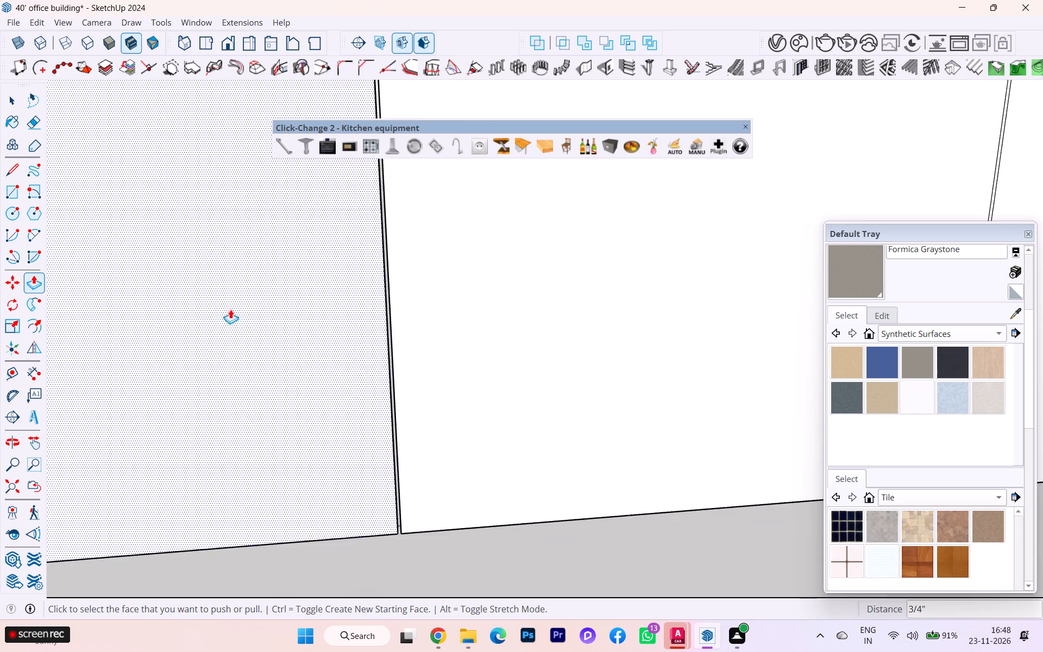
scroll(230, 309, "down", 2)
scroll(228, 313, "up", 1)
scroll(227, 314, "down", 1)
scroll(227, 315, "up", 1)
scroll(214, 335, "down", 2)
scroll(213, 335, "up", 5)
scroll(213, 335, "down", 6)
scroll(210, 335, "up", 1)
scroll(520, 376, "down", 4)
scroll(663, 399, "up", 1)
scroll(663, 399, "down", 1)
scroll(664, 400, "up", 2)
scroll(669, 409, "down", 1)
scroll(669, 410, "up", 4)
scroll(685, 431, "down", 1)
scroll(685, 431, "up", 4)
scroll(685, 426, "down", 1)
scroll(685, 426, "up", 3)
scroll(681, 425, "down", 3)
scroll(681, 424, "up", 2)
scroll(681, 424, "down", 1)
scroll(681, 424, "up", 4)
scroll(678, 420, "down", 2)
scroll(678, 420, "up", 5)
scroll(674, 415, "down", 1)
scroll(674, 415, "up", 4)
left_click(651, 432)
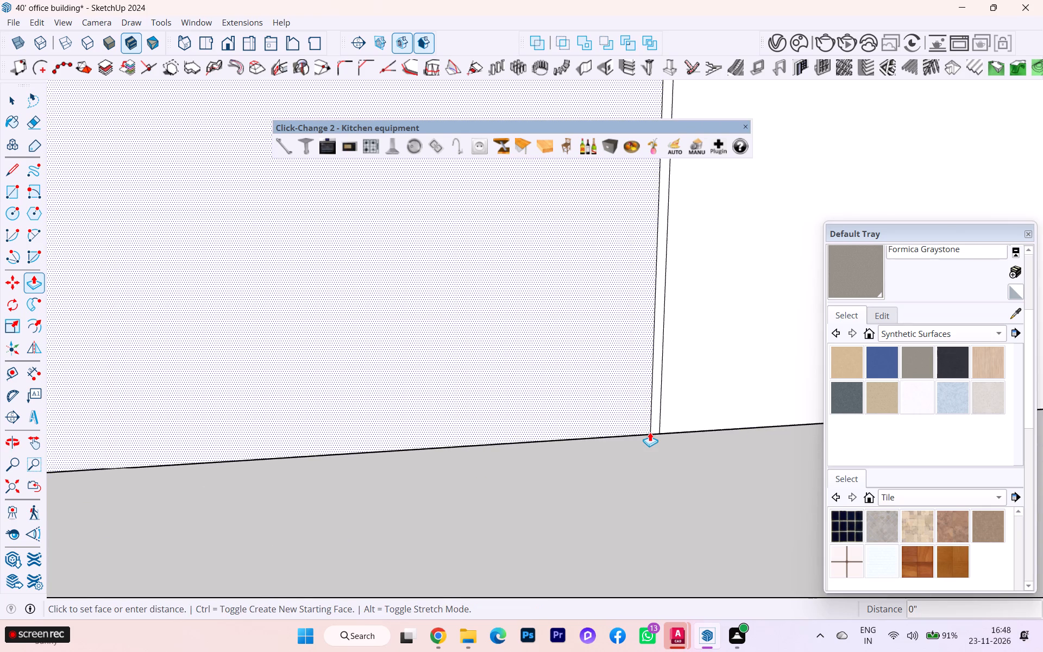
key("Escape")
scroll(648, 435, "up", 4)
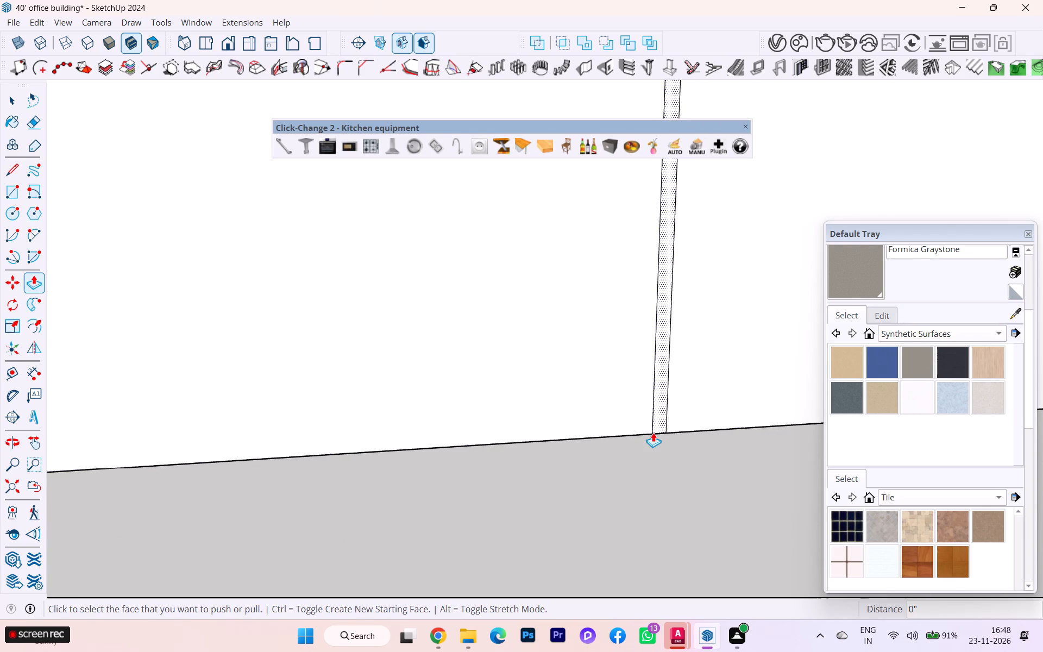
left_click(653, 432)
scroll(652, 391, "up", 7)
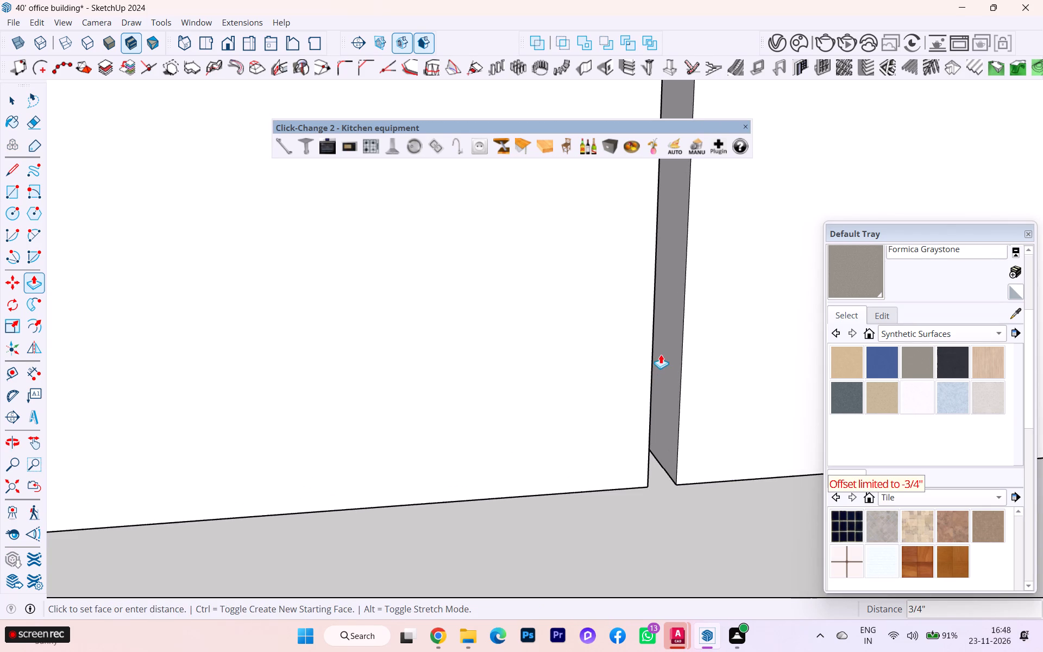
middle_click_drag(661, 354, 581, 399)
scroll(654, 337, "up", 4)
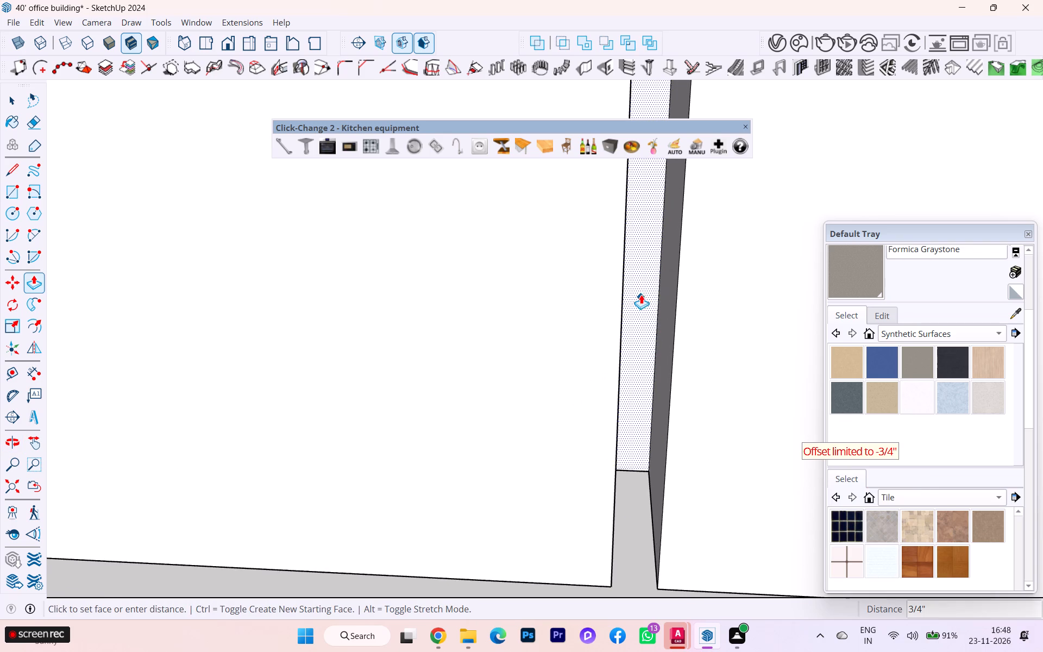
left_click(644, 241)
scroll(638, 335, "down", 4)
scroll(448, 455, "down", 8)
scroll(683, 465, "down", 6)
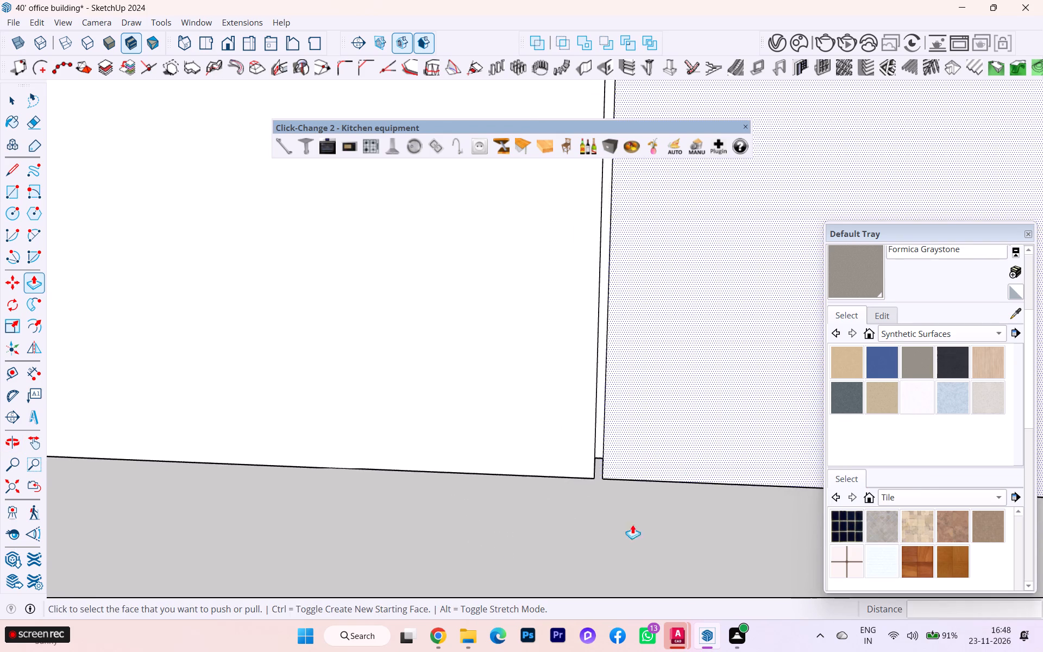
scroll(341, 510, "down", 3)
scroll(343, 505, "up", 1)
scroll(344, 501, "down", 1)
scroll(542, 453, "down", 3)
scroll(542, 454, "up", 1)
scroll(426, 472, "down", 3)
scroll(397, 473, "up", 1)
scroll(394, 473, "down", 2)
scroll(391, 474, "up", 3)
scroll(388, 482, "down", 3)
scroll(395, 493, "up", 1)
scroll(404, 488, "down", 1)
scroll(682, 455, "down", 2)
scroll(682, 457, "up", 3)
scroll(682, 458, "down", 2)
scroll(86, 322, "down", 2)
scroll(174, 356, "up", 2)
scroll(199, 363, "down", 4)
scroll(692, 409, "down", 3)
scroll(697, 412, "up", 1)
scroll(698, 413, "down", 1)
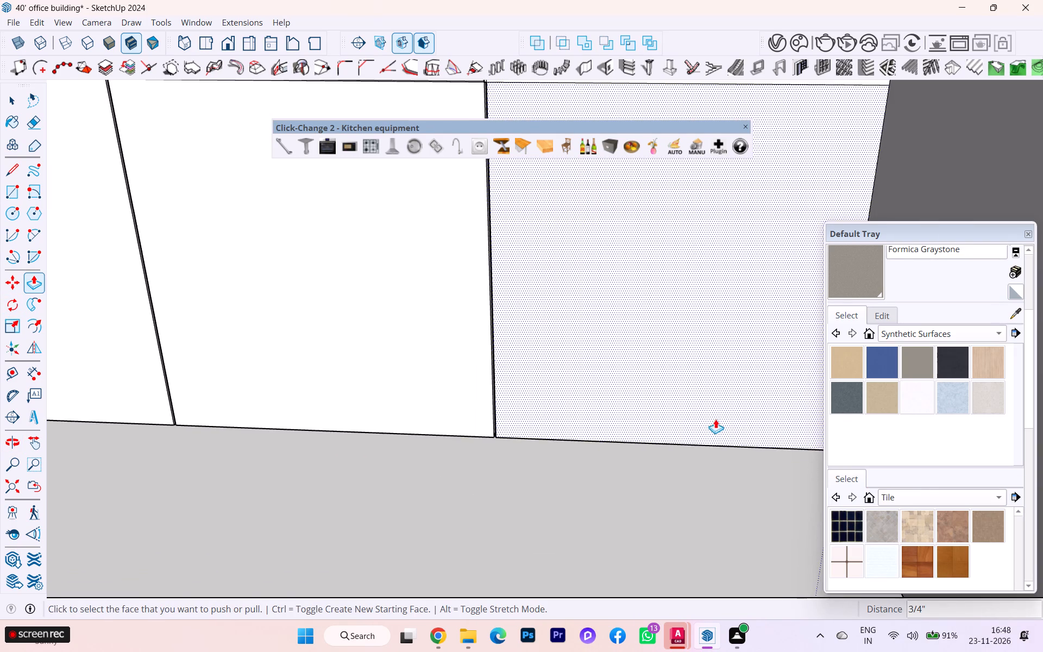
Push the lower horizontal joint's end segment, beyond the third vertical joint, 3/4" inward to match the adjoining recess.
scroll(731, 424, "down", 5)
scroll(732, 424, "up", 1)
scroll(732, 424, "down", 9)
scroll(734, 421, "up", 1)
scroll(740, 417, "down", 7)
scroll(732, 369, "up", 2)
scroll(729, 366, "down", 1)
scroll(725, 361, "up", 4)
scroll(664, 319, "down", 1)
scroll(664, 319, "up", 1)
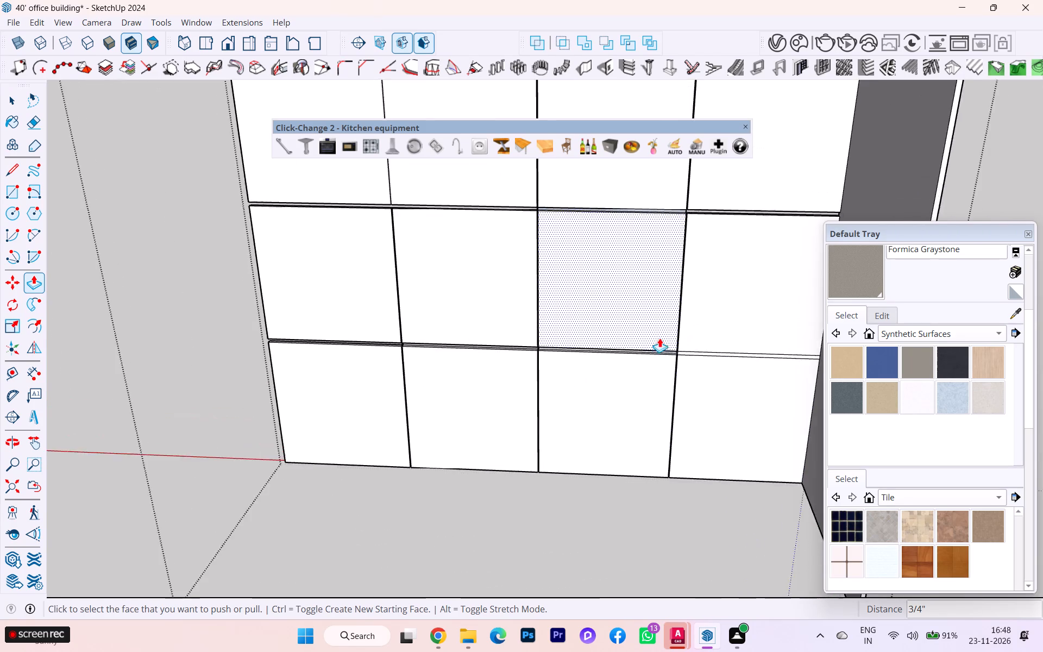
scroll(659, 338, "up", 2)
scroll(674, 347, "down", 1)
scroll(675, 348, "up", 5)
scroll(680, 350, "down", 3)
scroll(681, 352, "up", 5)
scroll(689, 359, "down", 1)
scroll(689, 359, "up", 3)
left_click(690, 358)
scroll(671, 350, "up", 10)
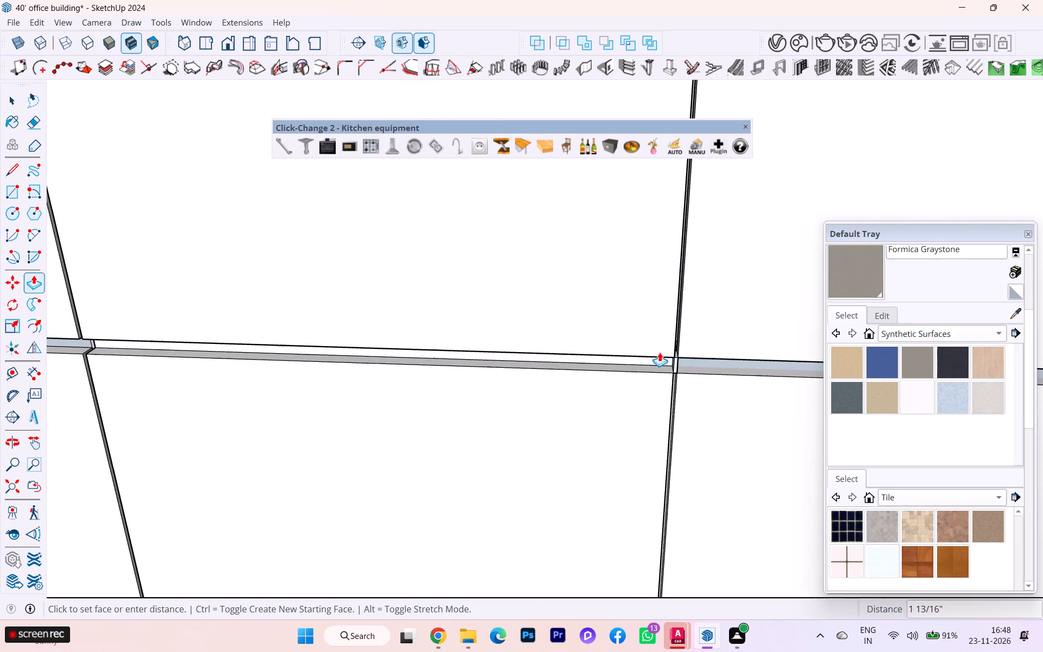
scroll(659, 352, "up", 12)
middle_click_drag(638, 353, 637, 268)
scroll(701, 409, "up", 4)
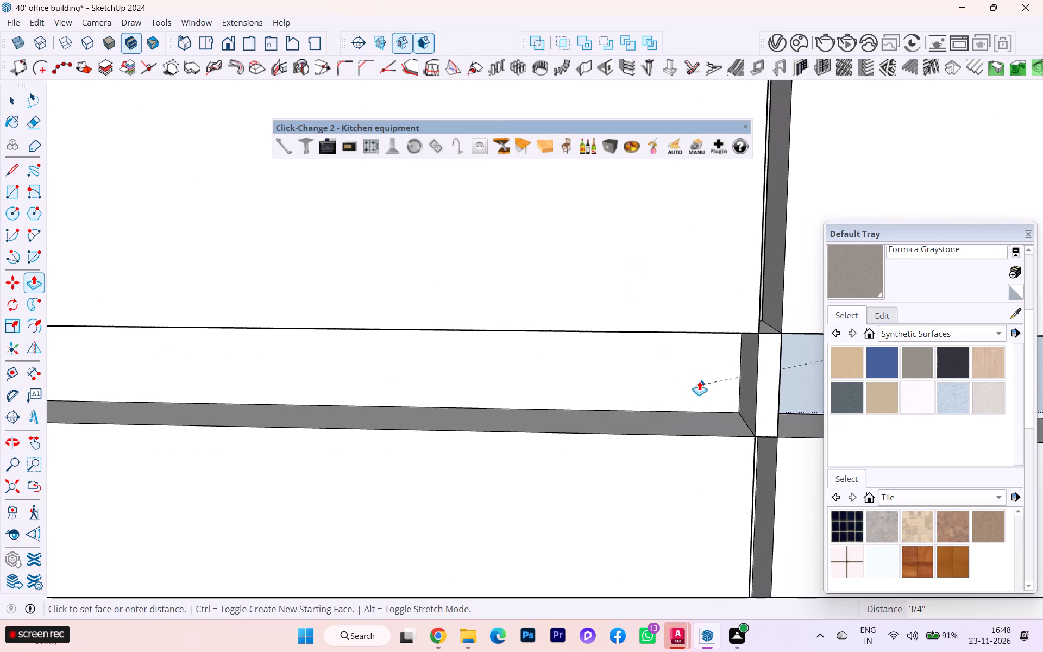
left_click(696, 377)
Push the third vertical joint's crossing with the lower horizontal joint 3/4" inward.
scroll(795, 360, "down", 1)
scroll(795, 360, "up", 6)
left_click(754, 381)
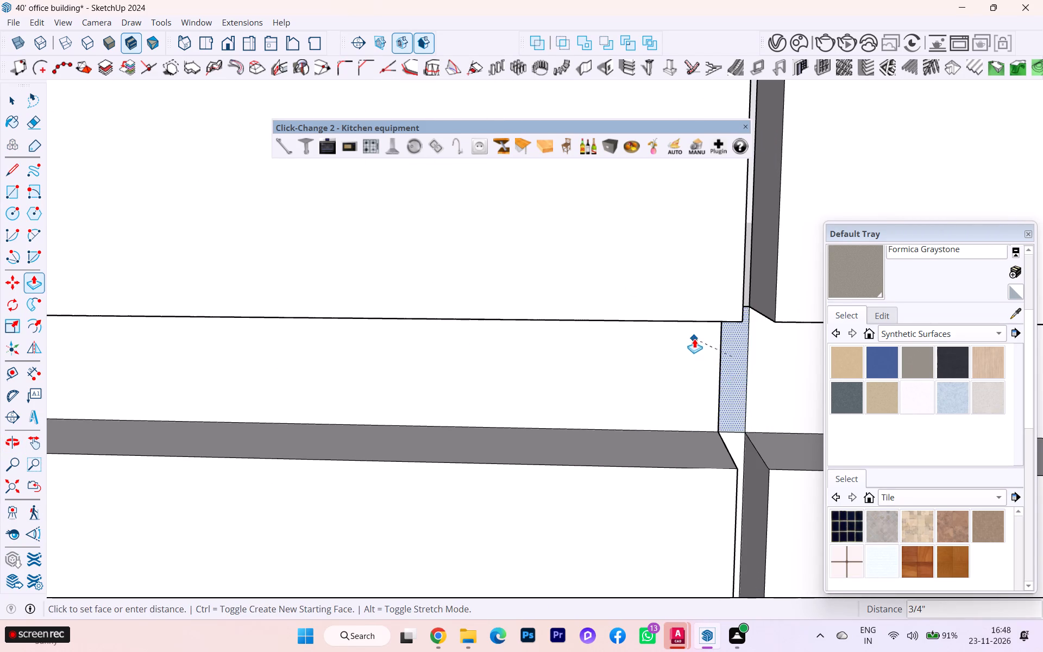
left_click(694, 338)
scroll(696, 339, "up", 4)
left_click(731, 365)
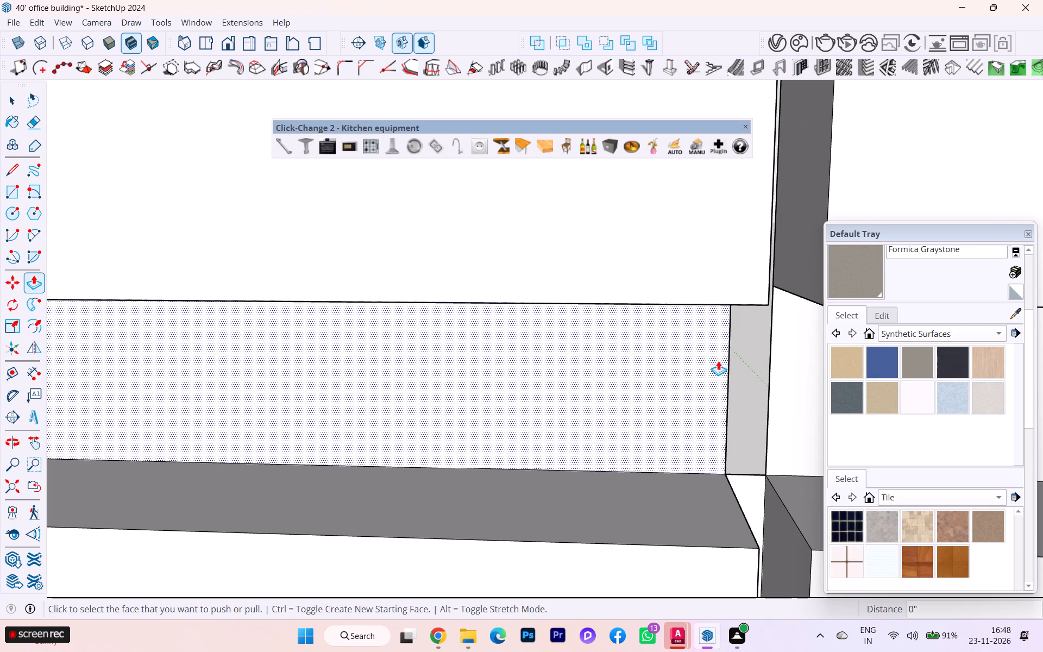
key("Escape")
On the panel's reverse side, erase the edge closing the lower horizontal joint's strip at the middle vertical joint's crossing.
scroll(742, 486, "up", 2)
scroll(746, 481, "down", 5)
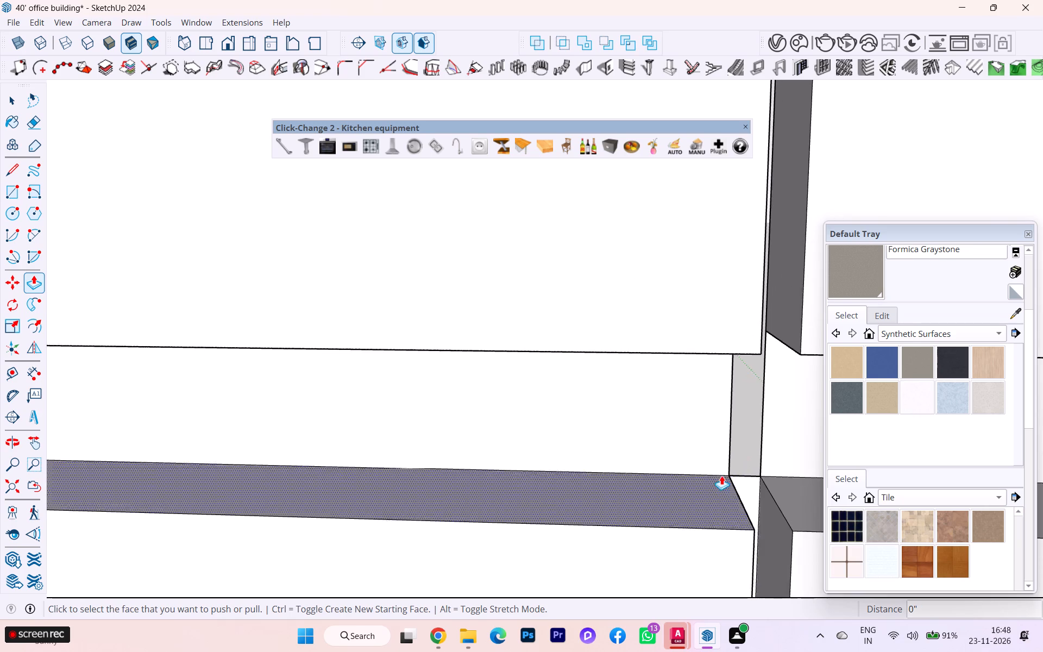
scroll(672, 422, "down", 13)
scroll(793, 378, "down", 13)
scroll(793, 382, "up", 1)
scroll(793, 382, "down", 1)
scroll(612, 368, "down", 2)
scroll(612, 368, "up", 2)
scroll(612, 368, "down", 7)
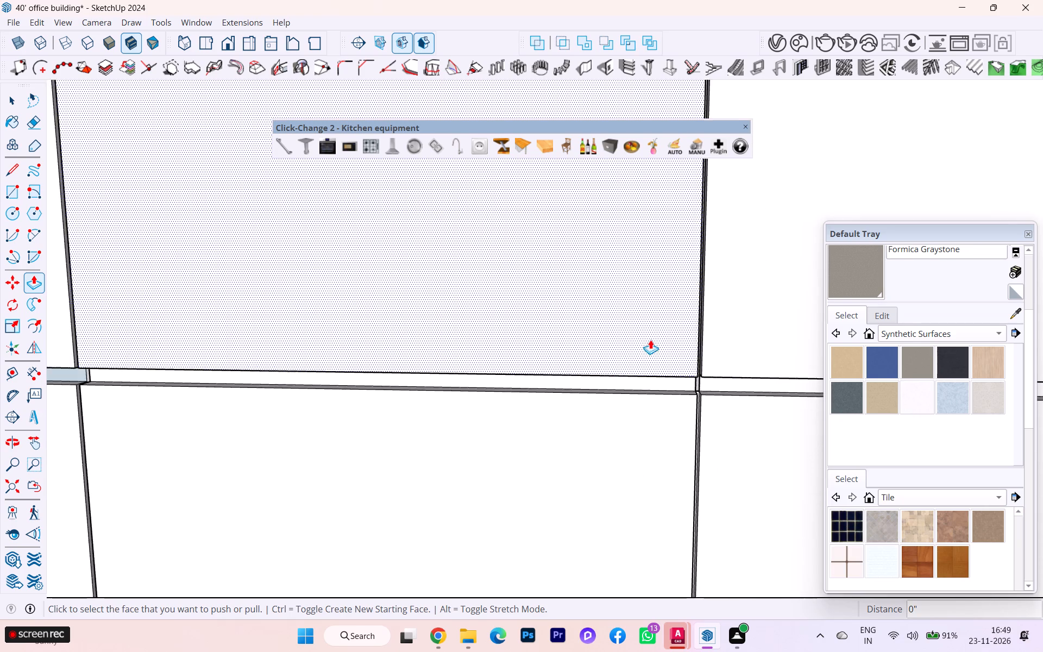
scroll(650, 340, "down", 4)
scroll(661, 340, "up", 2)
scroll(661, 340, "down", 3)
scroll(663, 342, "up", 1)
scroll(664, 342, "down", 8)
scroll(719, 353, "down", 2)
scroll(719, 353, "up", 1)
scroll(719, 353, "down", 7)
scroll(671, 371, "up", 1)
scroll(670, 371, "down", 1)
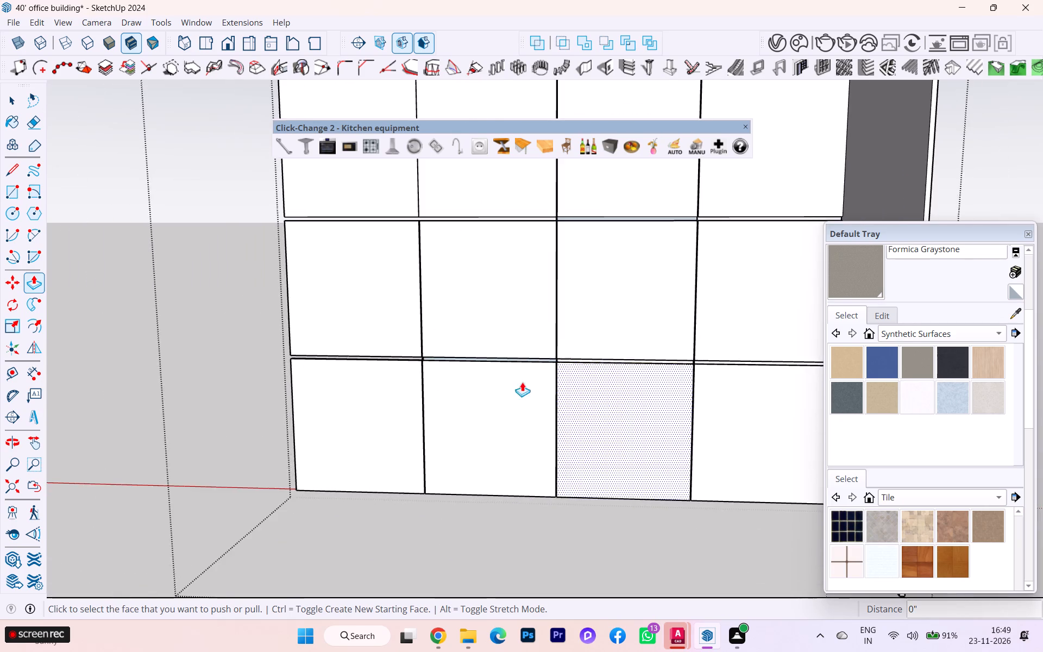
scroll(522, 382, "down", 1)
middle_click_drag(420, 404, 1042, 394)
scroll(414, 419, "down", 1)
middle_click_drag(413, 419, 752, 434)
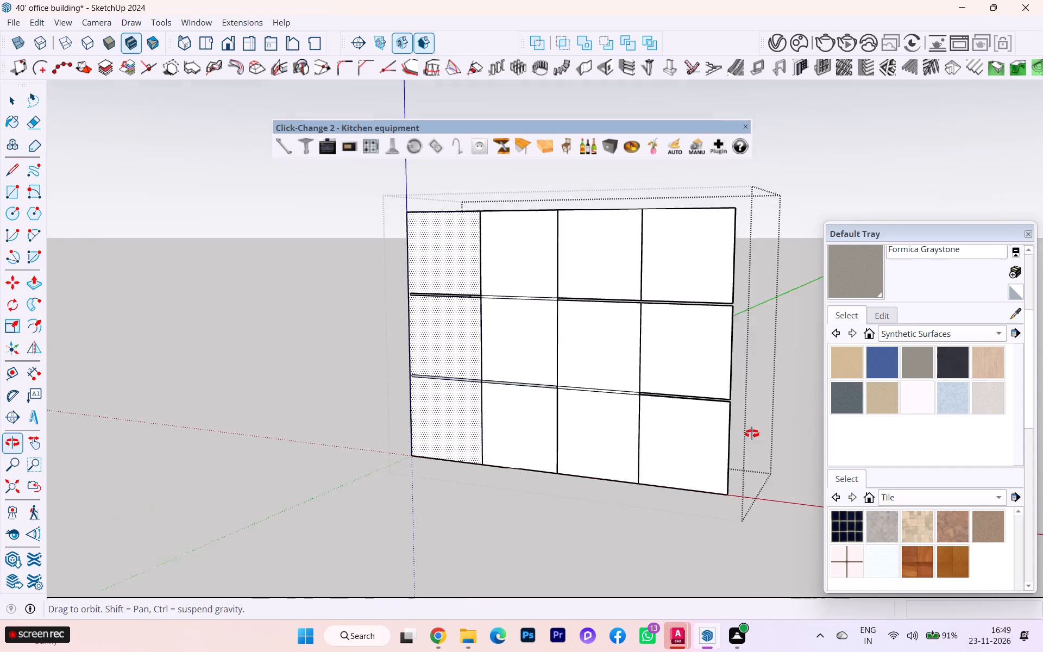
middle_click_drag(752, 434, 791, 437)
scroll(629, 339, "up", 6)
scroll(568, 409, "up", 3)
key("e")
scroll(547, 461, "up", 3)
scroll(547, 461, "down", 1)
scroll(547, 461, "up", 3)
scroll(548, 448, "down", 1)
scroll(548, 448, "up", 8)
scroll(548, 437, "down", 2)
scroll(548, 437, "up", 3)
scroll(554, 421, "down", 2)
scroll(554, 421, "up", 6)
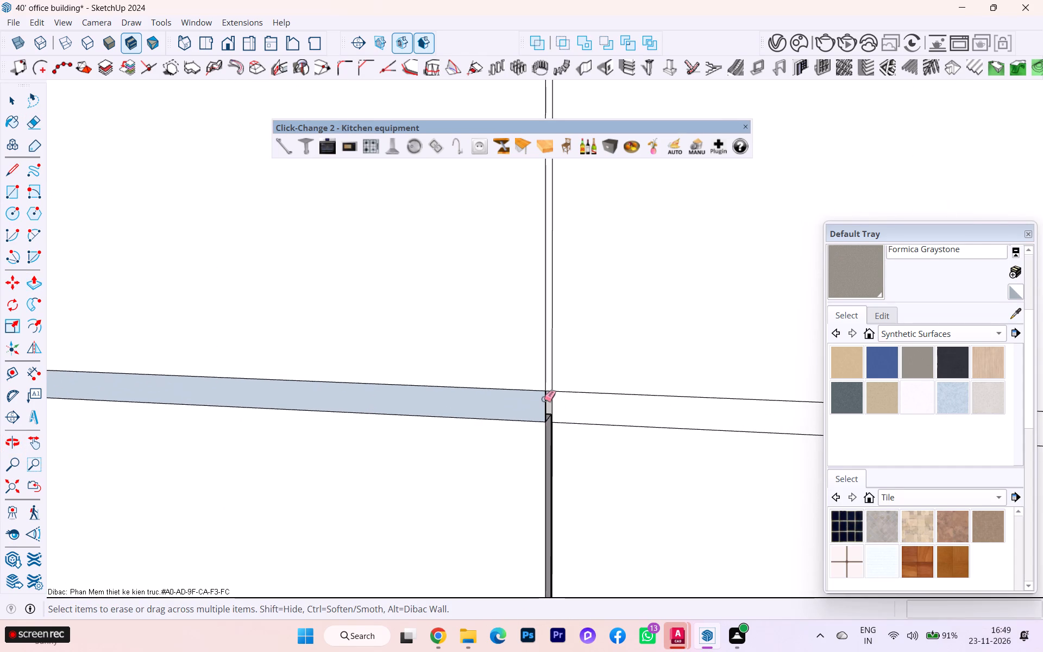
left_click(541, 402)
left_click(542, 406)
scroll(544, 405, "up", 2)
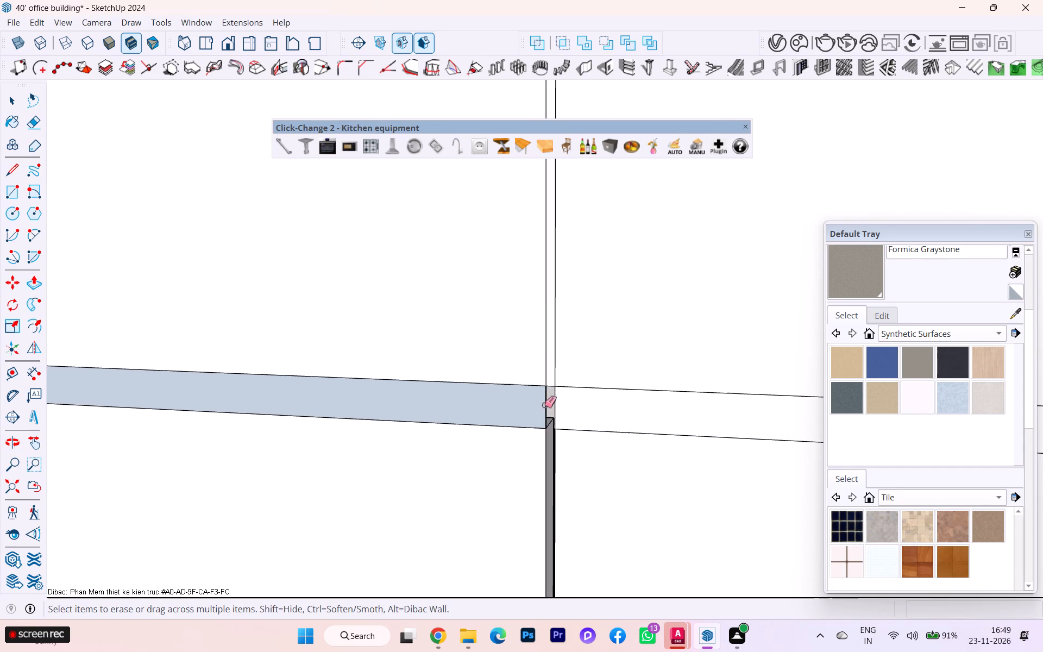
scroll(544, 405, "up", 3)
left_click(544, 405)
left_click(545, 413)
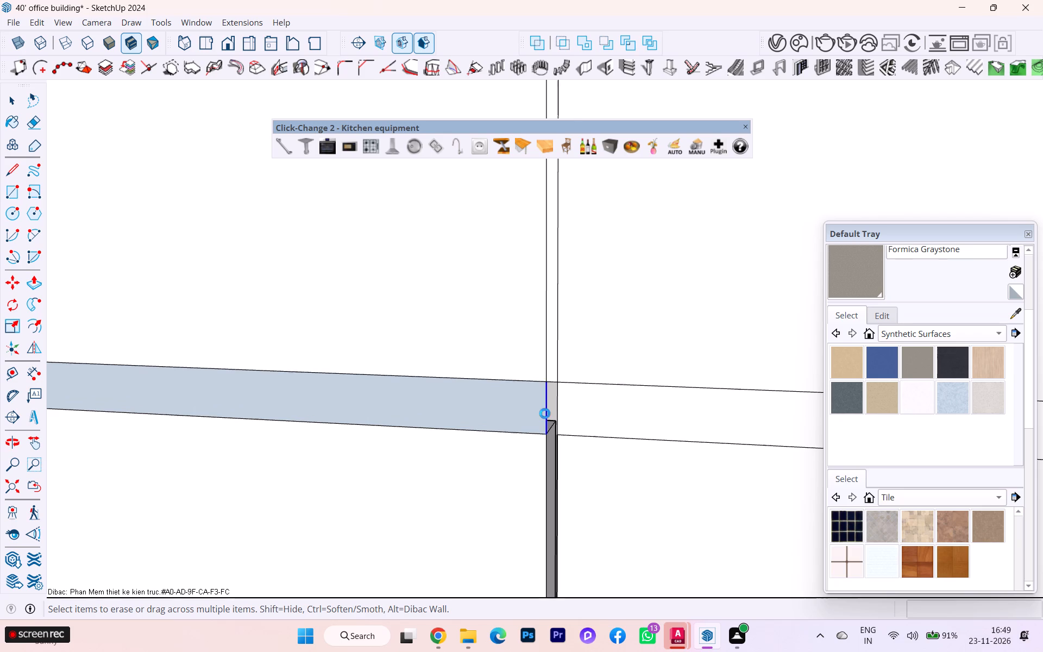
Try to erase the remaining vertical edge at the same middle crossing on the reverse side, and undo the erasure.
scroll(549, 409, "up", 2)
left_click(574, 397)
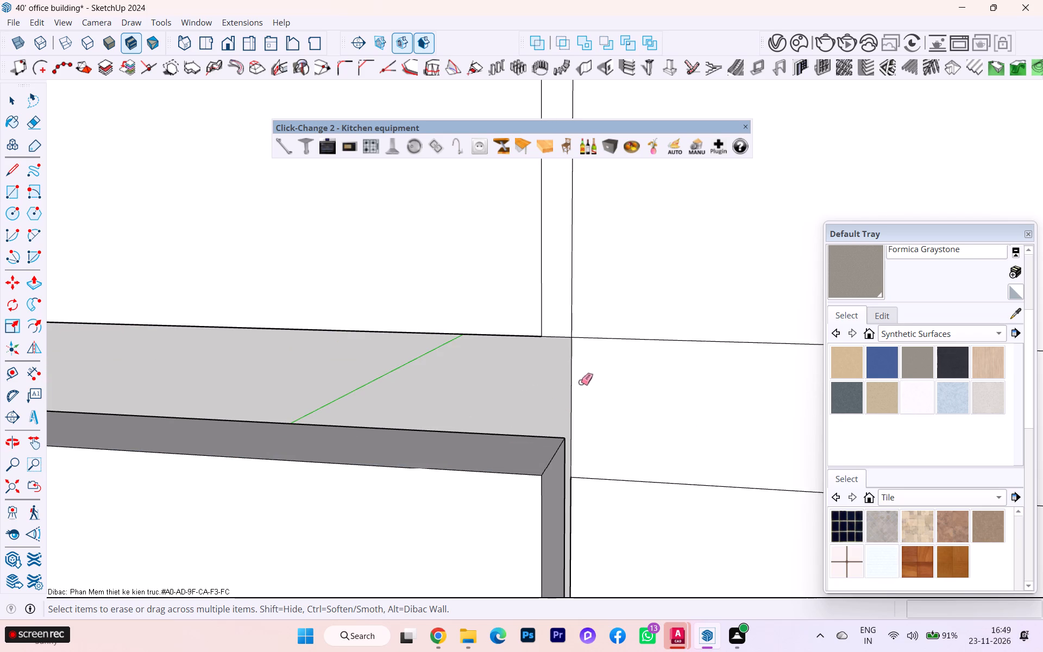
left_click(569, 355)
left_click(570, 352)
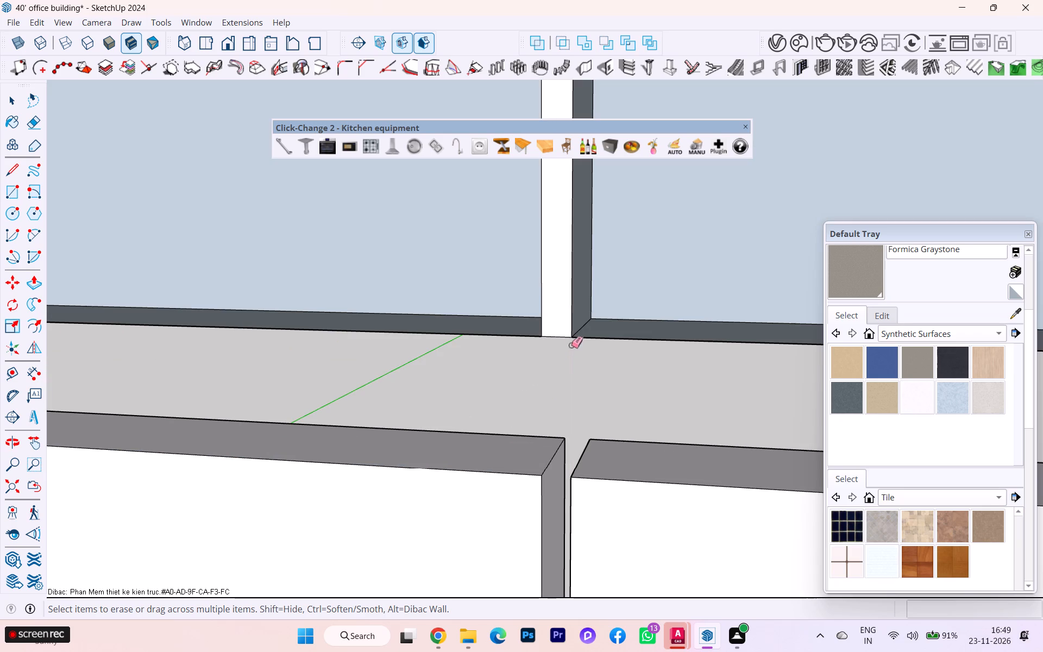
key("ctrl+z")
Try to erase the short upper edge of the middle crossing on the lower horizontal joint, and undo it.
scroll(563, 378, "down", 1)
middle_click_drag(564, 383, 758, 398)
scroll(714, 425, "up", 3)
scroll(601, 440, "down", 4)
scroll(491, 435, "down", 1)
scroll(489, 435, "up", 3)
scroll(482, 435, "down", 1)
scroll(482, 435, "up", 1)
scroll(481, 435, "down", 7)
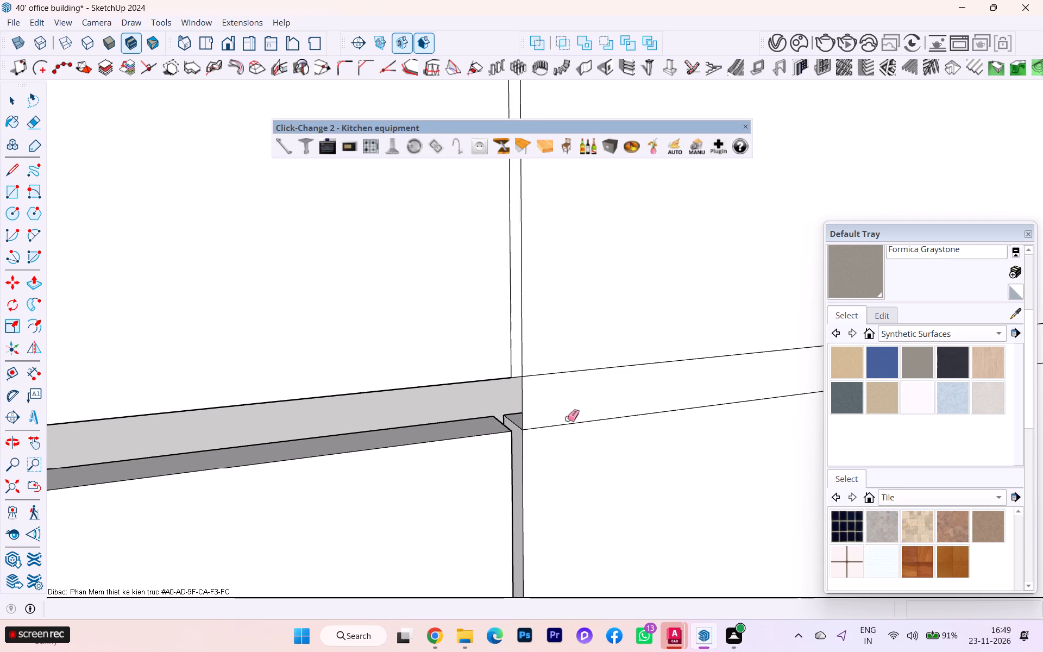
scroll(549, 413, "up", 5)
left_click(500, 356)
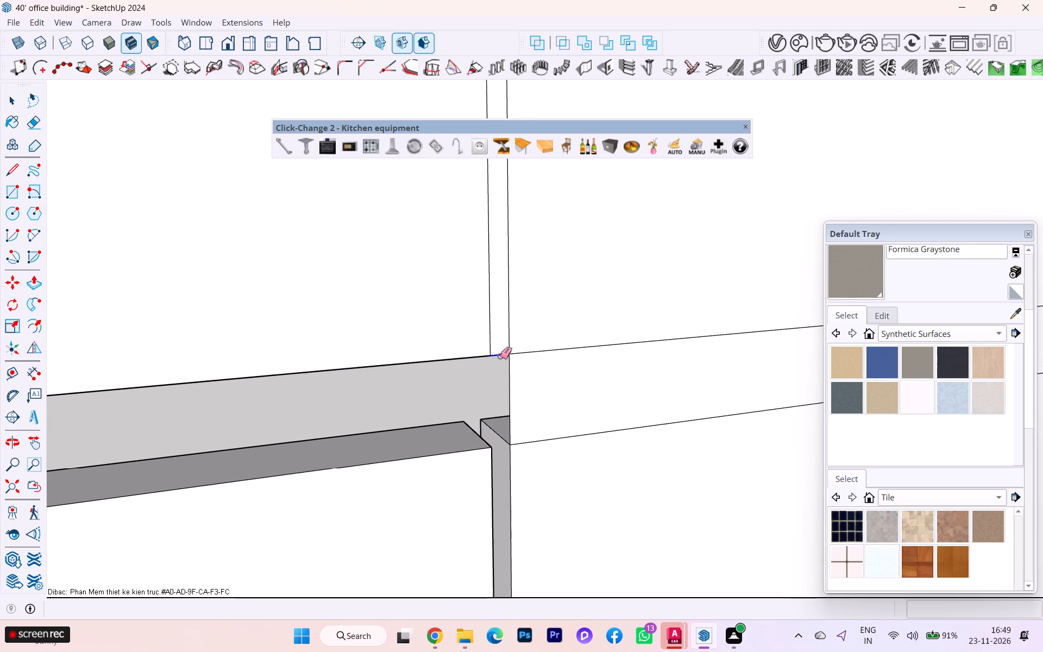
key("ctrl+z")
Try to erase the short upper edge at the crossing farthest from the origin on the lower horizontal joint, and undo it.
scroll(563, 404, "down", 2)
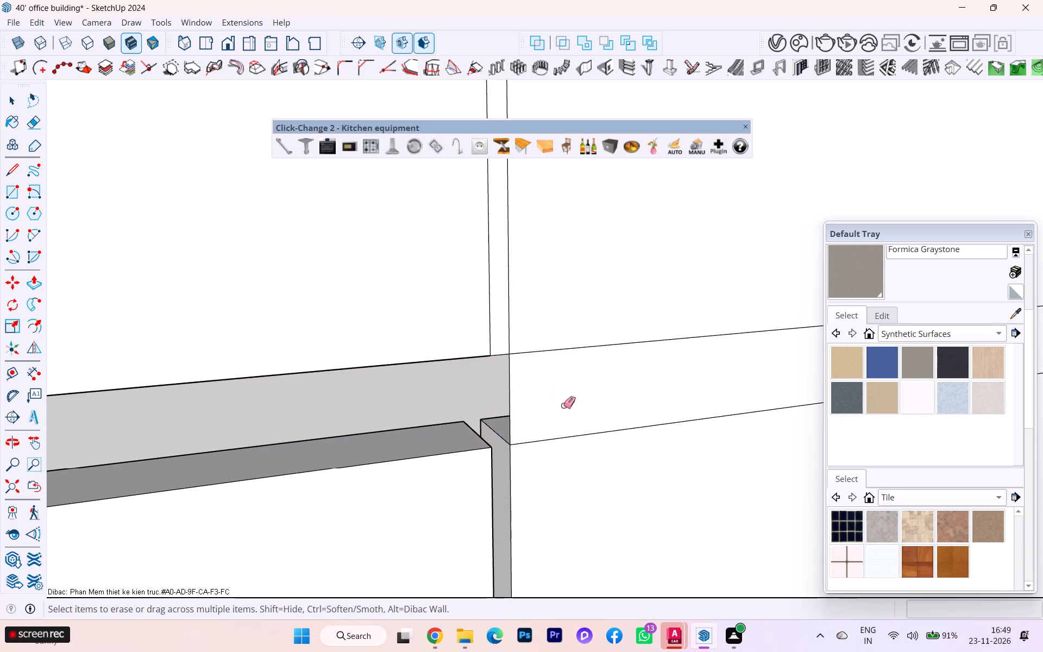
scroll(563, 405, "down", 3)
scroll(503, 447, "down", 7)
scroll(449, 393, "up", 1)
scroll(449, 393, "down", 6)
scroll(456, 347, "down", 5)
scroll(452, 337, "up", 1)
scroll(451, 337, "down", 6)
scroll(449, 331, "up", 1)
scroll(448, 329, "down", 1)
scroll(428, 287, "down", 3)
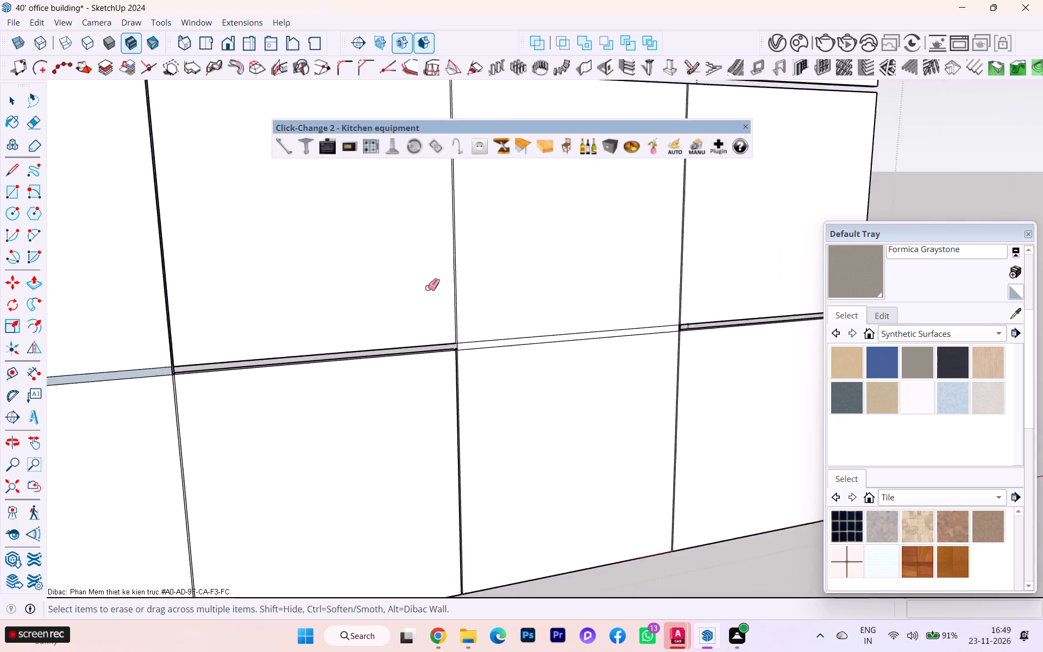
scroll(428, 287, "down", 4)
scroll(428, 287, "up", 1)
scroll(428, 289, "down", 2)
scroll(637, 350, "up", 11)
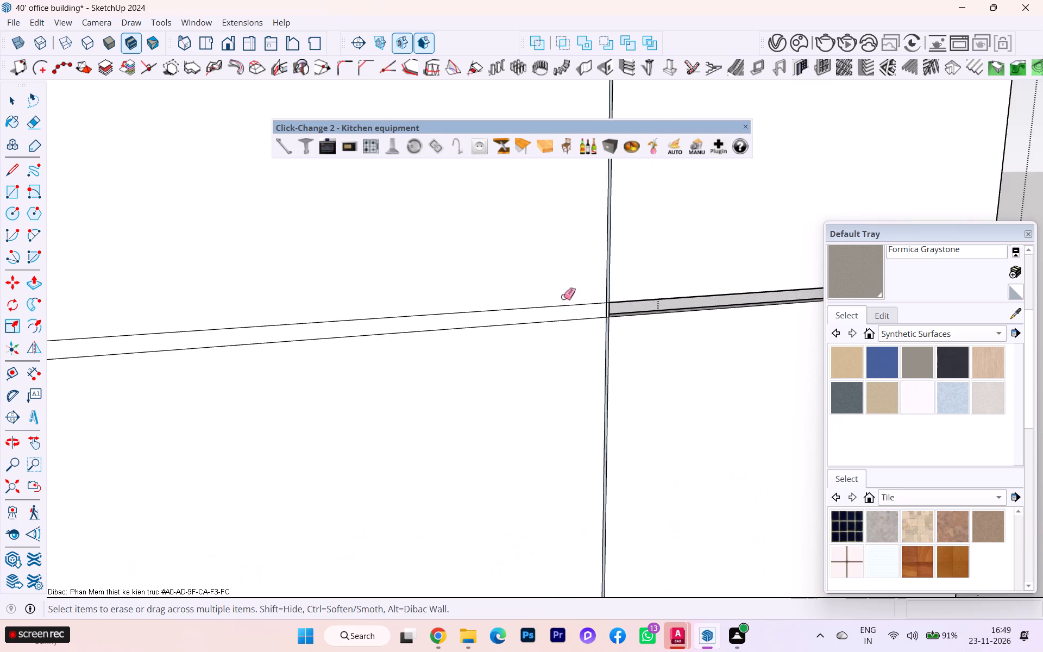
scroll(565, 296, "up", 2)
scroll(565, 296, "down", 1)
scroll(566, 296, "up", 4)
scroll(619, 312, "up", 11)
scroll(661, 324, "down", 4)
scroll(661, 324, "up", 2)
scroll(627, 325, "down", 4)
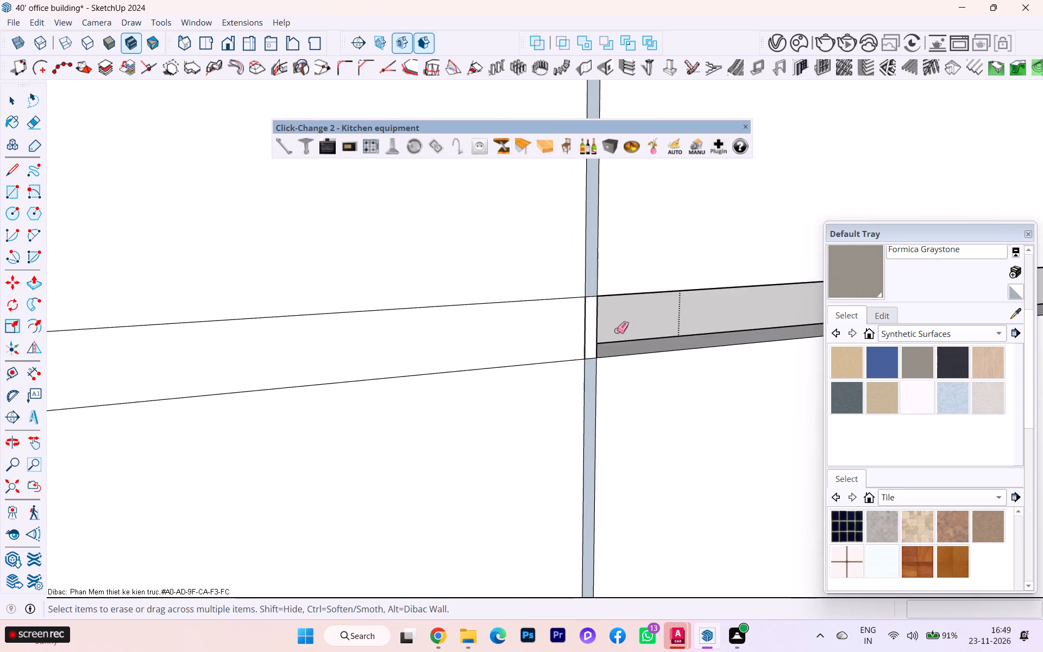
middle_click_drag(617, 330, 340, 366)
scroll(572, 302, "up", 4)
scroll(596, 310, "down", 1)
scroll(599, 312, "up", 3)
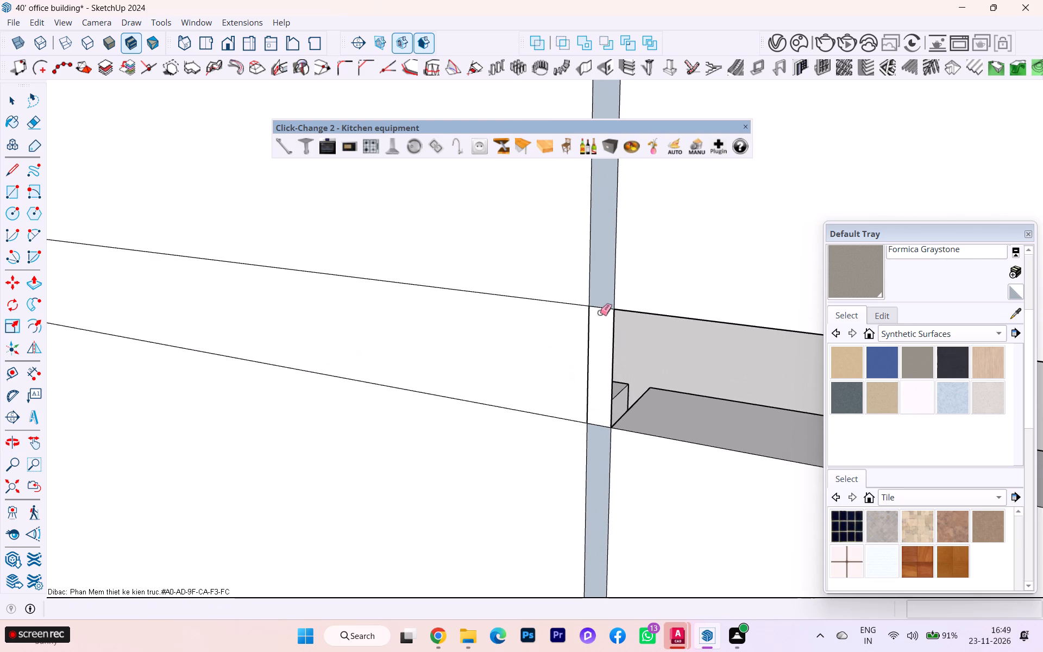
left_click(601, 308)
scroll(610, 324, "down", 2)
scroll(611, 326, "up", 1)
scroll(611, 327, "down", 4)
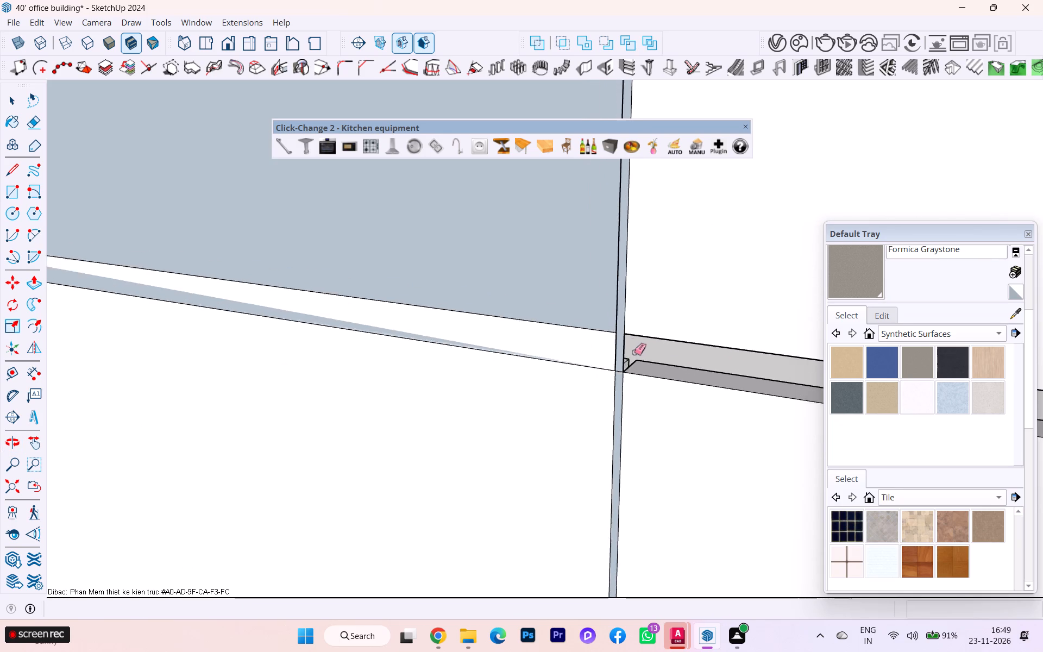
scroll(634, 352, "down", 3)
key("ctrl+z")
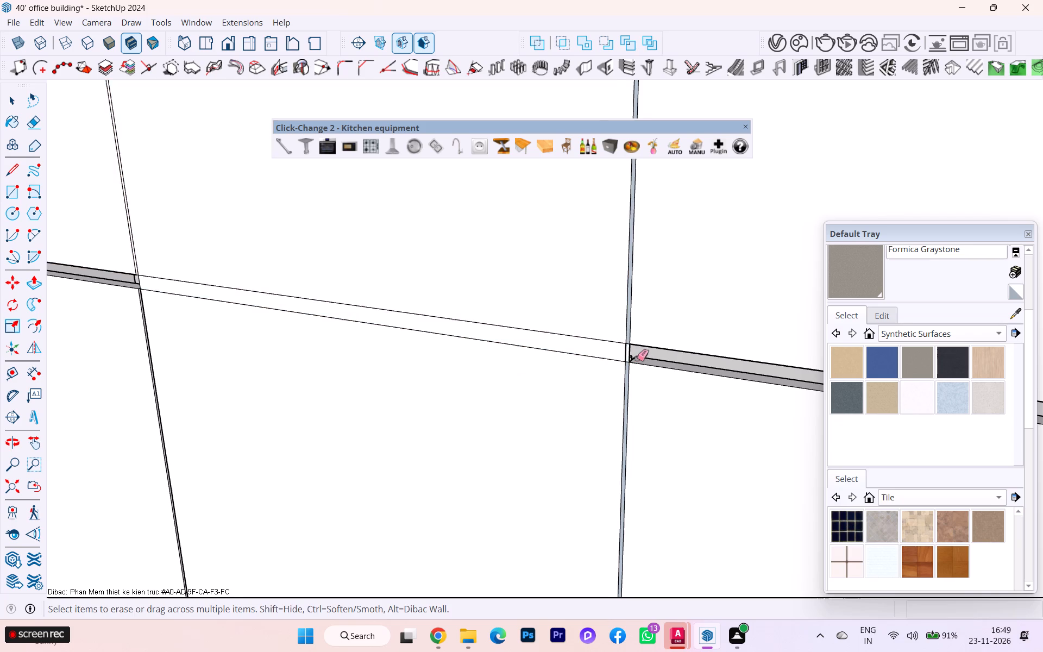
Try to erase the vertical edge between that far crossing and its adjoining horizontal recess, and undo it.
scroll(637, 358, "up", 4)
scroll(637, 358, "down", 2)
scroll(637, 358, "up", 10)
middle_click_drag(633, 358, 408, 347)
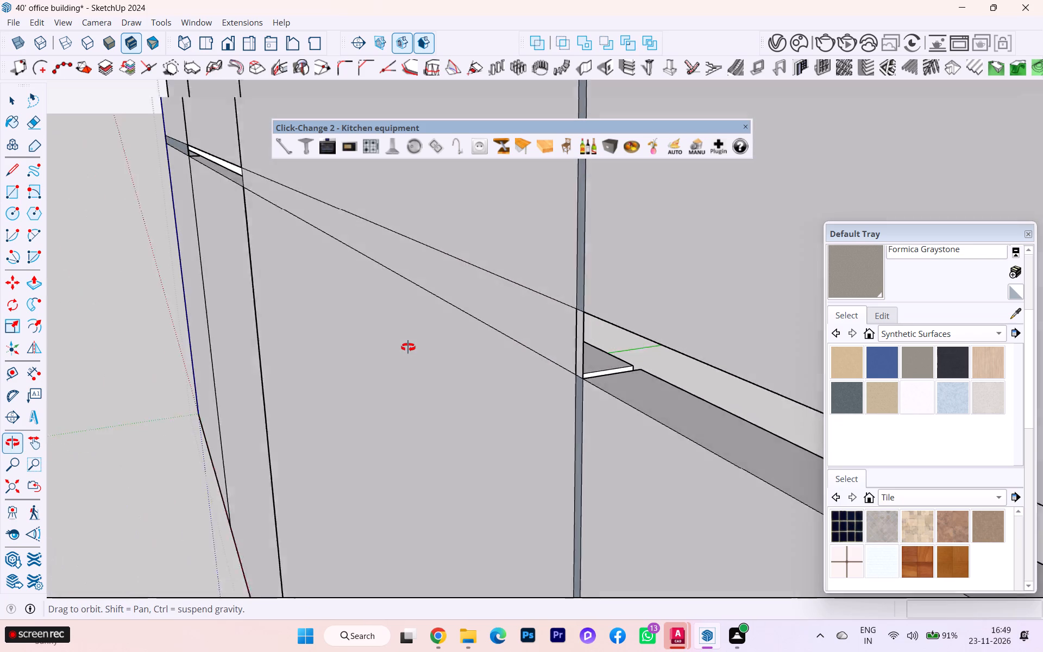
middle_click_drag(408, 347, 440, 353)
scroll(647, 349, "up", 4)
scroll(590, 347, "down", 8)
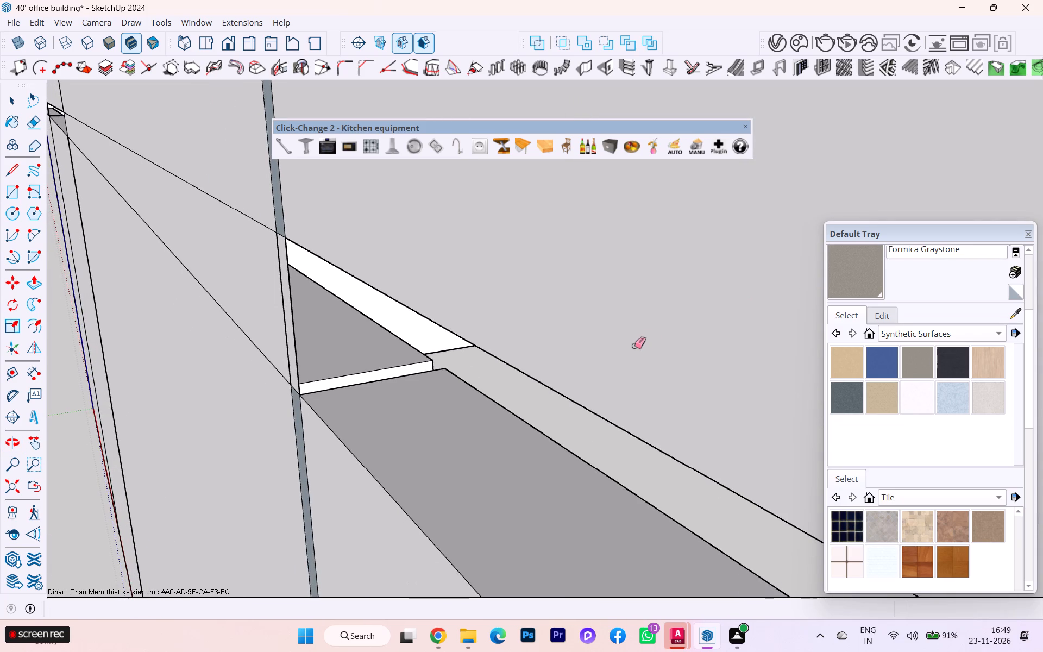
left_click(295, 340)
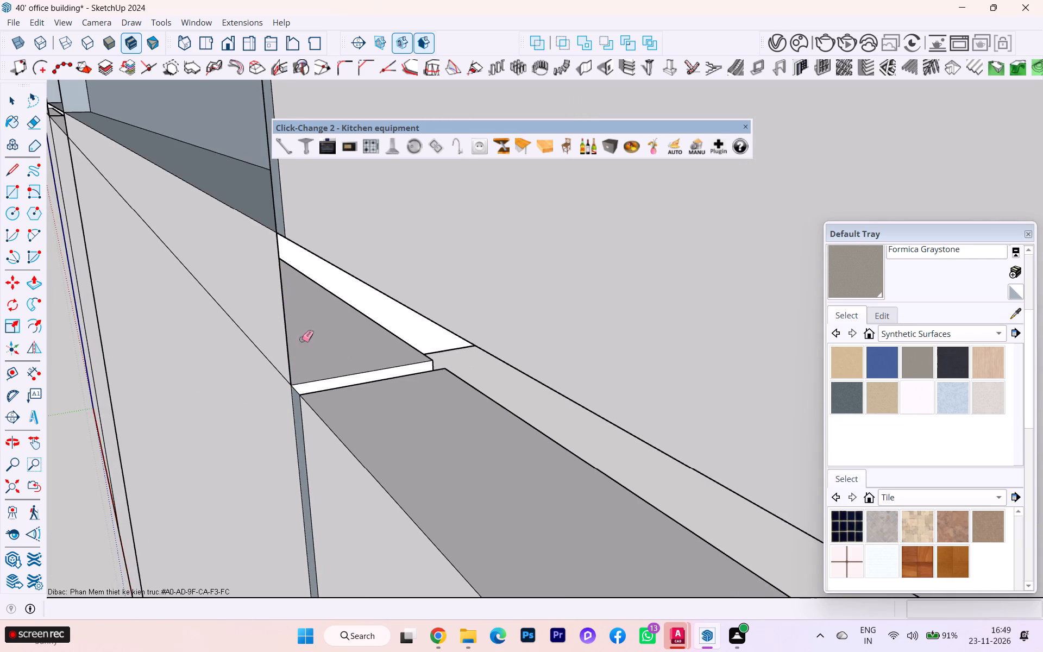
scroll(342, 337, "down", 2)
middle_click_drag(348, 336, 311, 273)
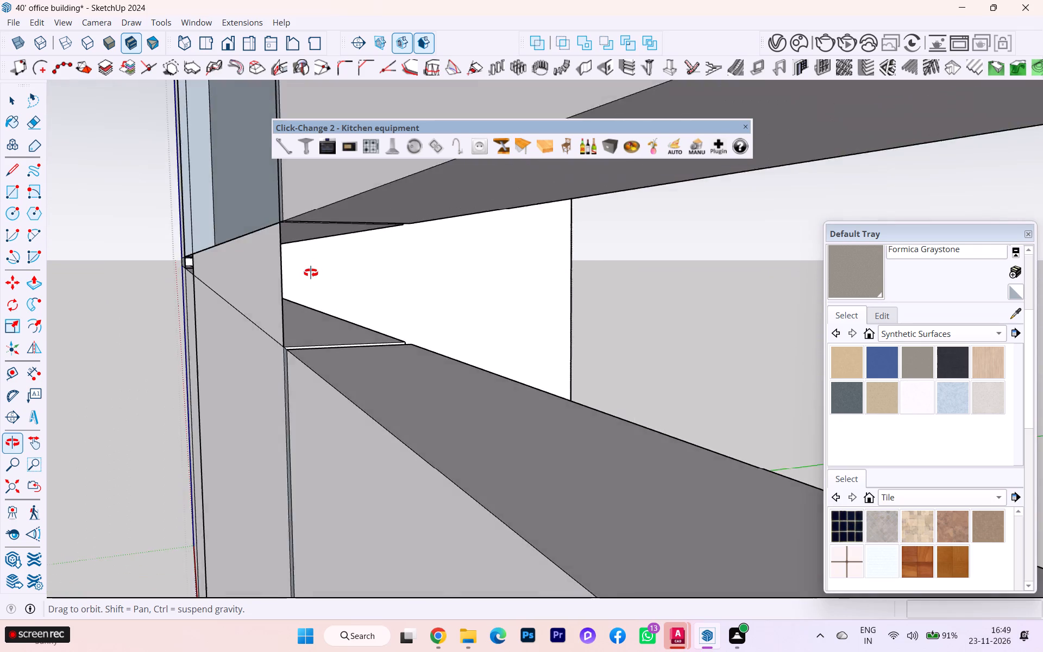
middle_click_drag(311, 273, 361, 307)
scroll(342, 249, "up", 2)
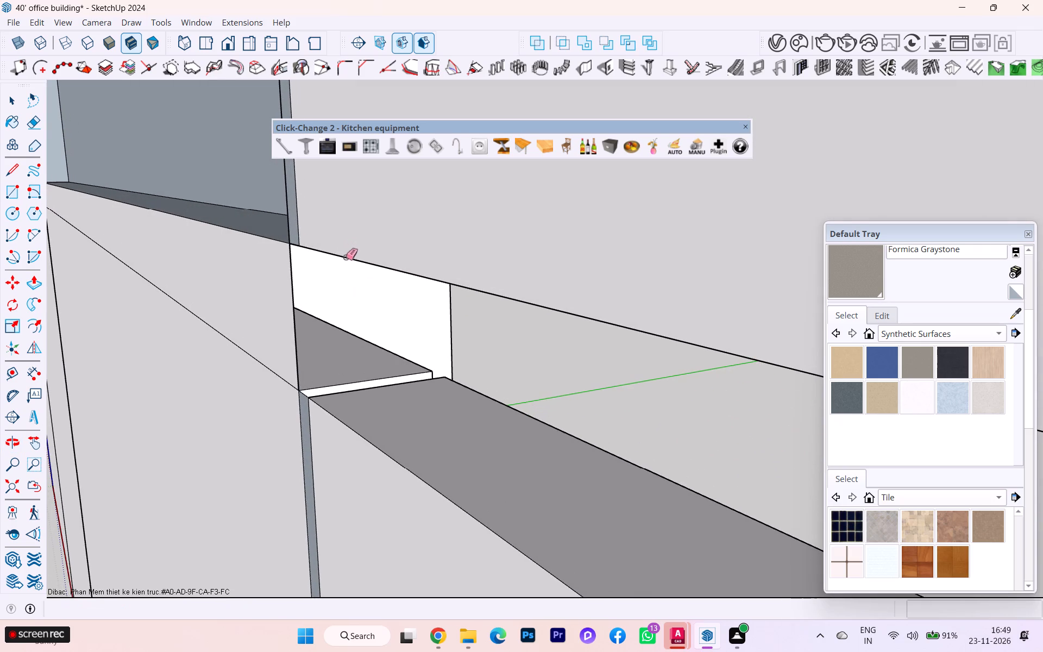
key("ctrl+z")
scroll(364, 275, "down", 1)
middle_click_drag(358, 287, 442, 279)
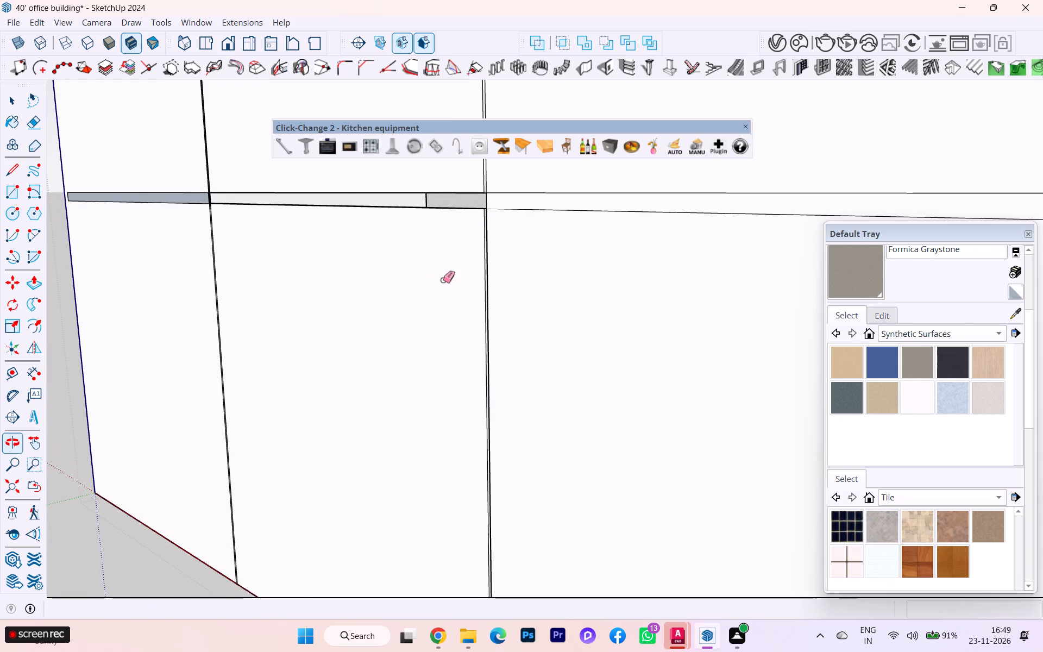
Examine where the vertical recesses meet the bottom edge of the partition lining panel.
scroll(448, 281, "down", 6)
scroll(457, 283, "up", 1)
scroll(457, 283, "down", 7)
scroll(453, 294, "up", 1)
scroll(453, 305, "down", 1)
scroll(493, 406, "up", 1)
scroll(494, 410, "down", 1)
scroll(496, 417, "up", 2)
scroll(497, 429, "down", 1)
scroll(496, 430, "up", 3)
scroll(462, 504, "down", 2)
scroll(463, 505, "up", 16)
scroll(469, 513, "down", 1)
scroll(469, 513, "up", 6)
scroll(465, 492, "down", 1)
scroll(465, 491, "up", 2)
scroll(464, 490, "down", 3)
scroll(464, 490, "up", 2)
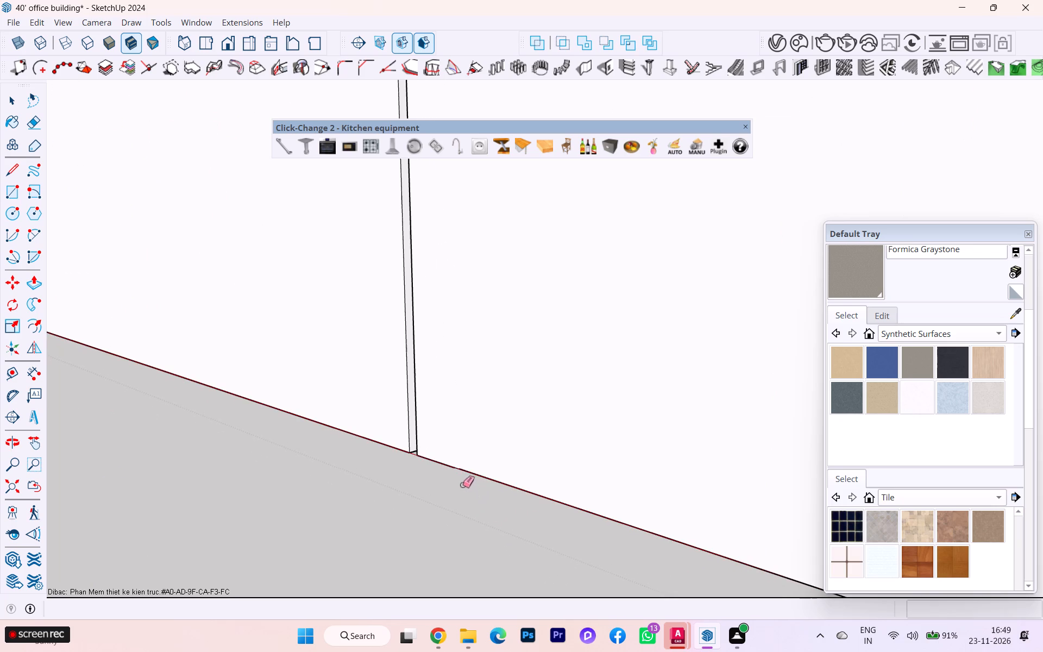
scroll(491, 450, "down", 3)
scroll(578, 407, "down", 3)
scroll(578, 409, "up", 2)
scroll(618, 423, "down", 1)
scroll(620, 425, "up", 1)
scroll(620, 425, "down", 10)
scroll(595, 452, "up", 3)
scroll(595, 452, "down", 2)
scroll(595, 452, "up", 1)
scroll(595, 452, "down", 2)
scroll(595, 452, "up", 1)
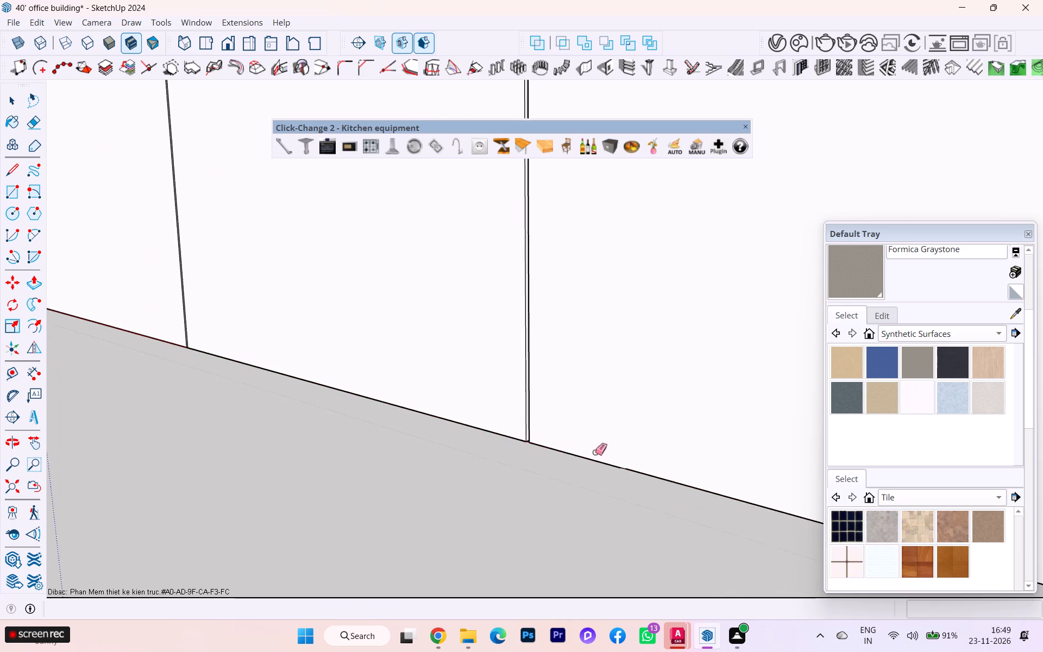
scroll(590, 454, "down", 3)
scroll(587, 455, "up", 1)
scroll(587, 455, "down", 1)
scroll(192, 407, "up", 4)
scroll(205, 353, "down", 1)
scroll(205, 353, "up", 5)
scroll(257, 330, "down", 1)
scroll(257, 330, "up", 1)
scroll(257, 330, "down", 3)
scroll(257, 330, "up", 1)
scroll(257, 330, "down", 1)
scroll(257, 330, "up", 2)
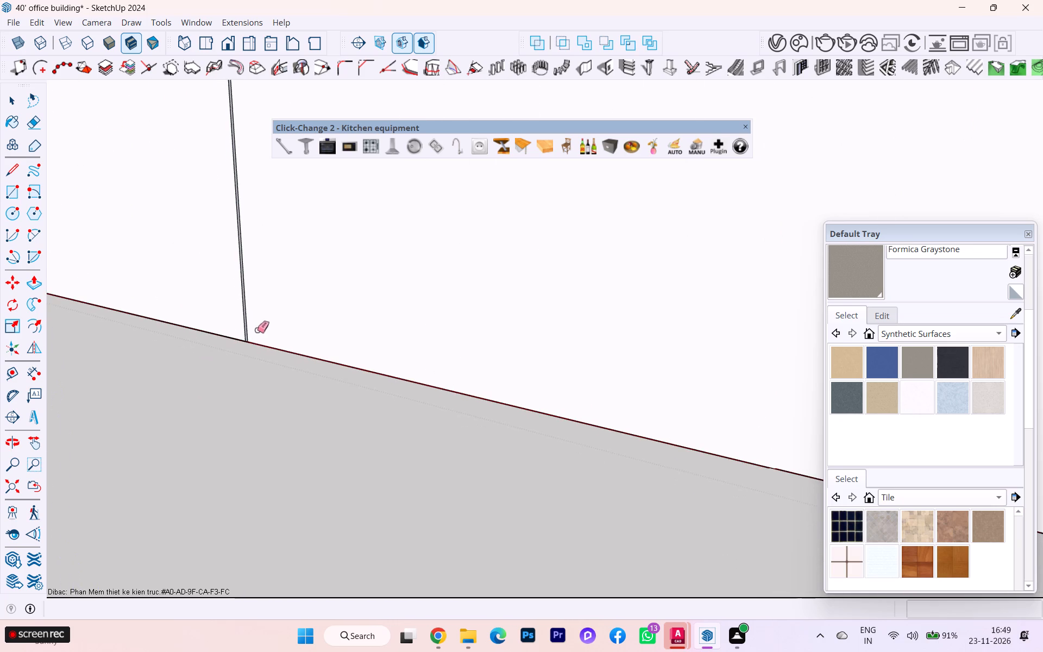
Erase the short edge at the foot of the vertical recess nearest the origin.
scroll(257, 330, "up", 1)
scroll(257, 330, "down", 1)
scroll(257, 330, "up", 3)
scroll(257, 330, "down", 3)
scroll(255, 332, "up", 2)
scroll(248, 339, "down", 3)
scroll(230, 353, "up", 15)
scroll(277, 329, "down", 2)
scroll(277, 329, "up", 2)
scroll(277, 329, "down", 1)
scroll(277, 329, "up", 3)
scroll(251, 338, "down", 3)
scroll(251, 338, "up", 3)
scroll(250, 340, "down", 1)
scroll(250, 341, "up", 3)
scroll(249, 344, "down", 1)
scroll(248, 346, "up", 5)
scroll(245, 355, "down", 1)
scroll(245, 355, "up", 1)
scroll(245, 355, "down", 11)
scroll(245, 355, "up", 2)
scroll(236, 362, "down", 2)
scroll(236, 362, "up", 5)
left_click(237, 349)
scroll(255, 359, "down", 5)
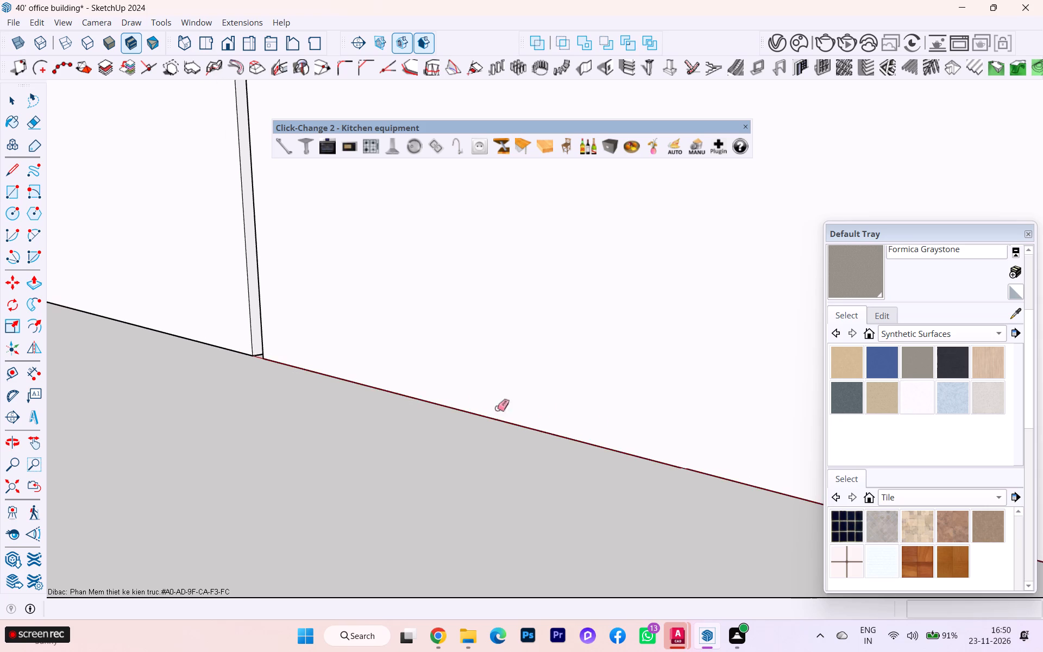
Erase the vertical edges and the short lower edge at the crossing nearest the origin on the lower horizontal joint, opening its covered end segment.
scroll(622, 437, "down", 3)
scroll(622, 438, "up", 1)
scroll(622, 438, "down", 3)
scroll(558, 454, "down", 3)
scroll(519, 457, "up", 1)
scroll(513, 458, "down", 4)
scroll(442, 449, "down", 7)
scroll(448, 459, "up", 1)
scroll(448, 460, "down", 3)
scroll(450, 465, "up", 2)
scroll(461, 467, "down", 1)
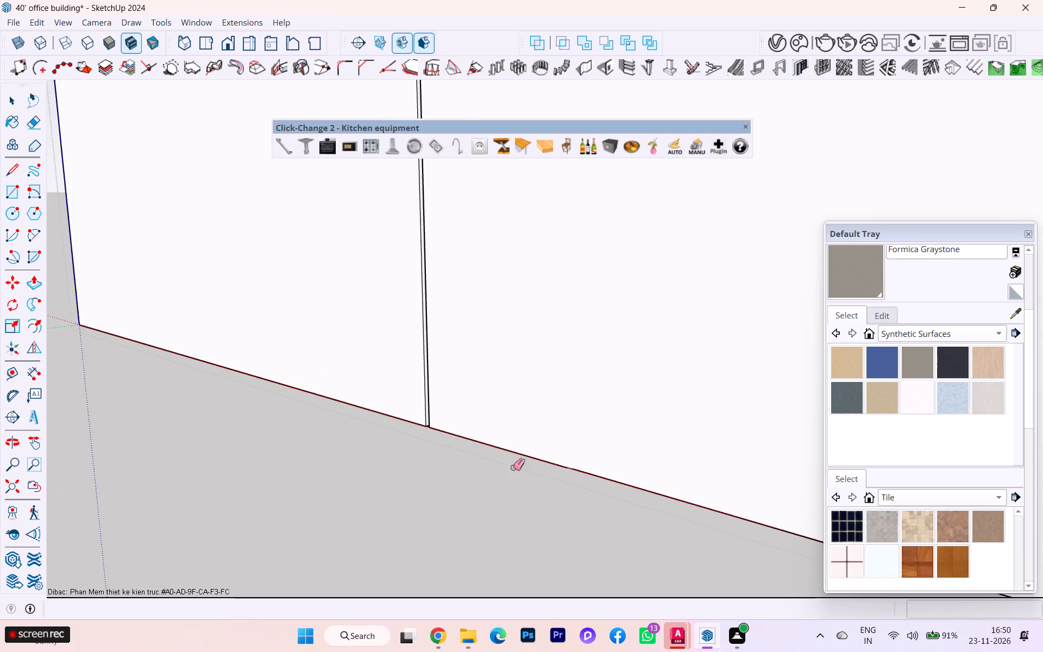
scroll(593, 462, "down", 7)
scroll(597, 462, "up", 1)
scroll(597, 463, "down", 4)
scroll(442, 493, "down", 2)
scroll(438, 496, "up", 2)
scroll(437, 497, "down", 8)
scroll(410, 520, "up", 1)
scroll(410, 520, "down", 5)
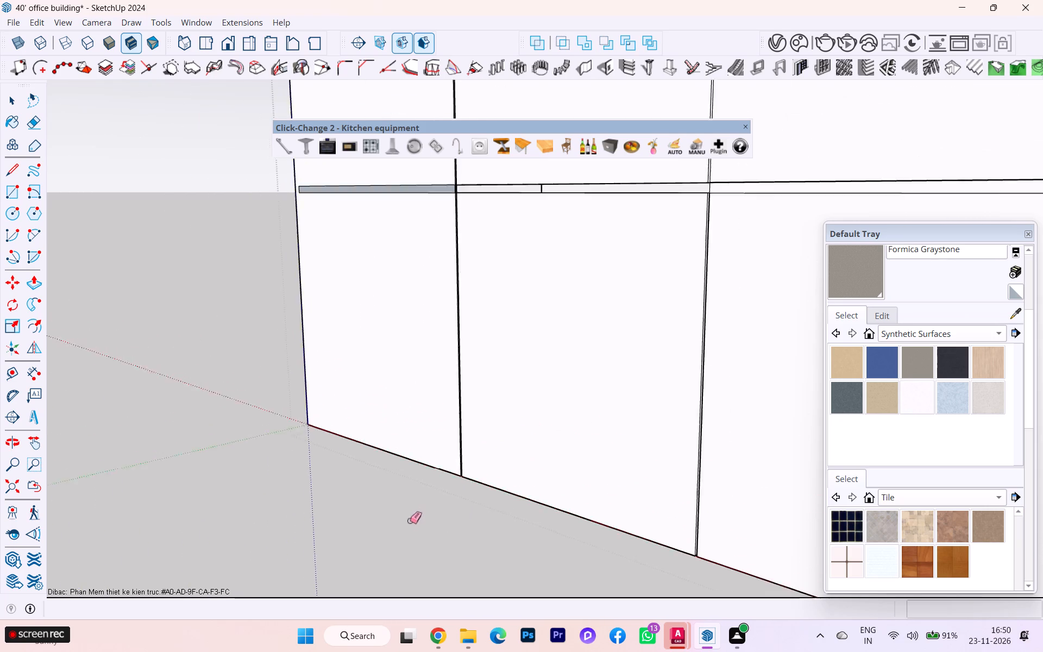
scroll(410, 521, "down", 3)
scroll(381, 317, "up", 12)
scroll(532, 236, "up", 3)
scroll(533, 236, "down", 1)
scroll(533, 236, "up", 4)
scroll(533, 236, "down", 1)
scroll(534, 236, "up", 1)
scroll(652, 267, "up", 2)
scroll(652, 267, "down", 2)
scroll(652, 267, "up", 1)
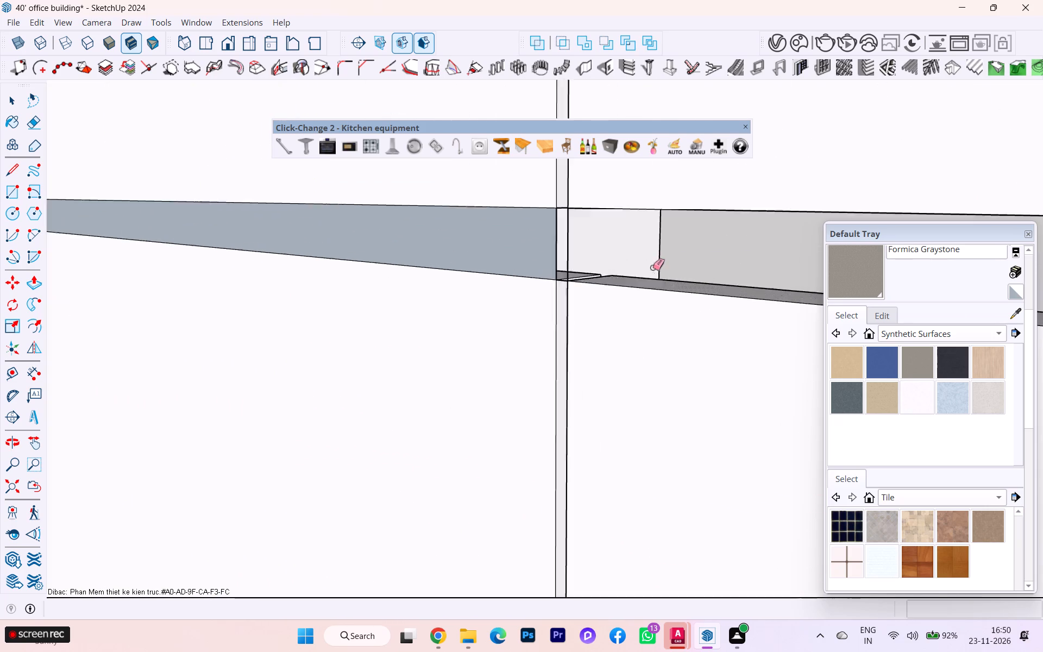
scroll(652, 267, "up", 1)
scroll(632, 270, "down", 2)
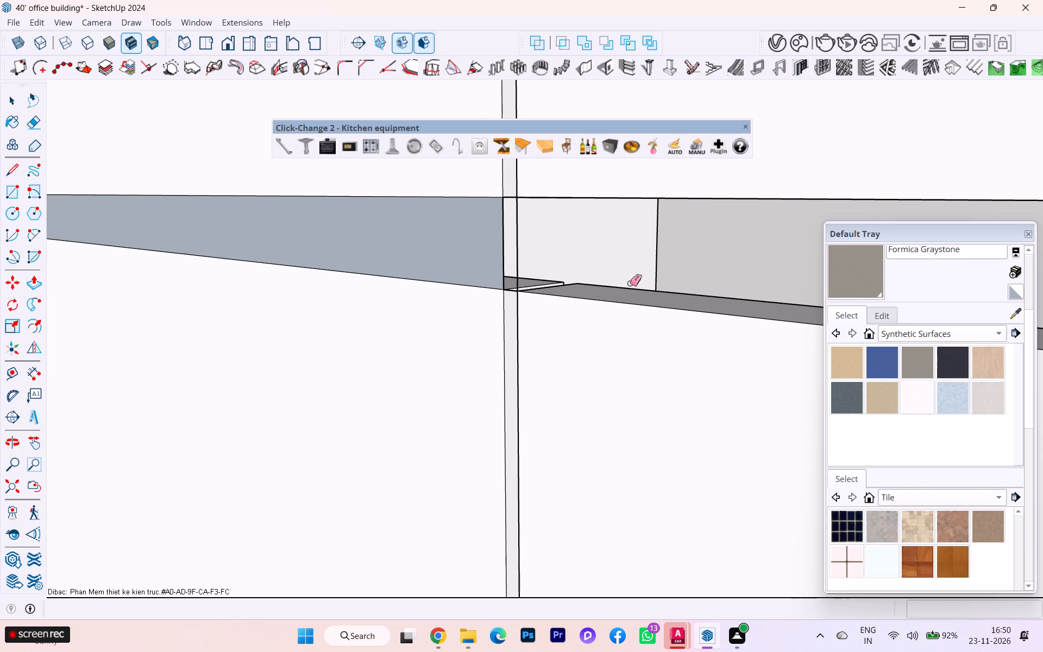
scroll(532, 267, "up", 1)
left_click(483, 240)
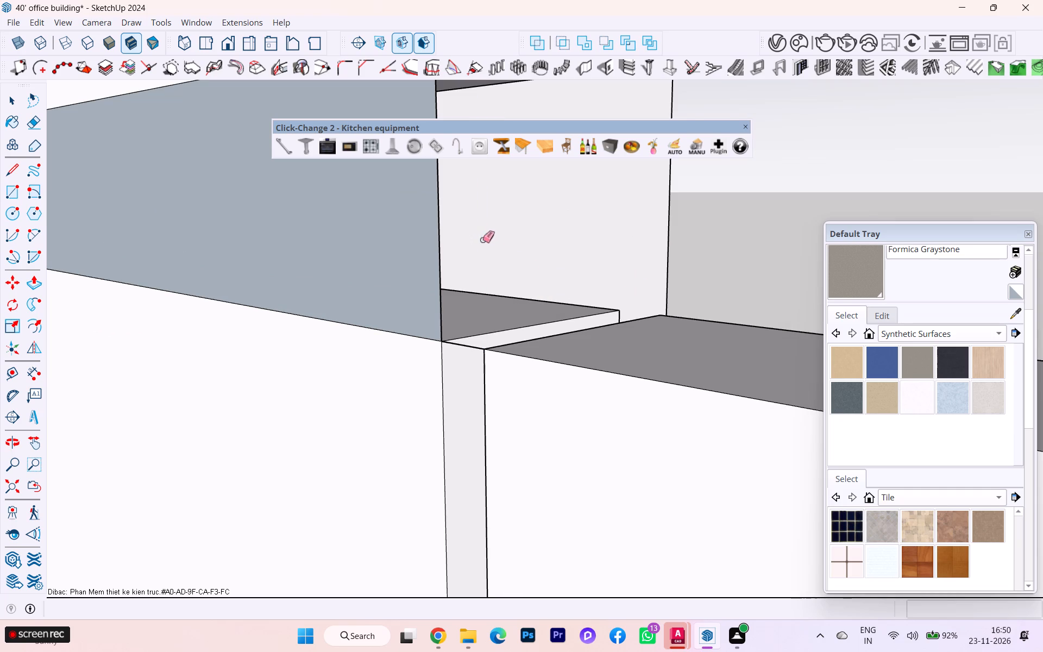
left_click(438, 269)
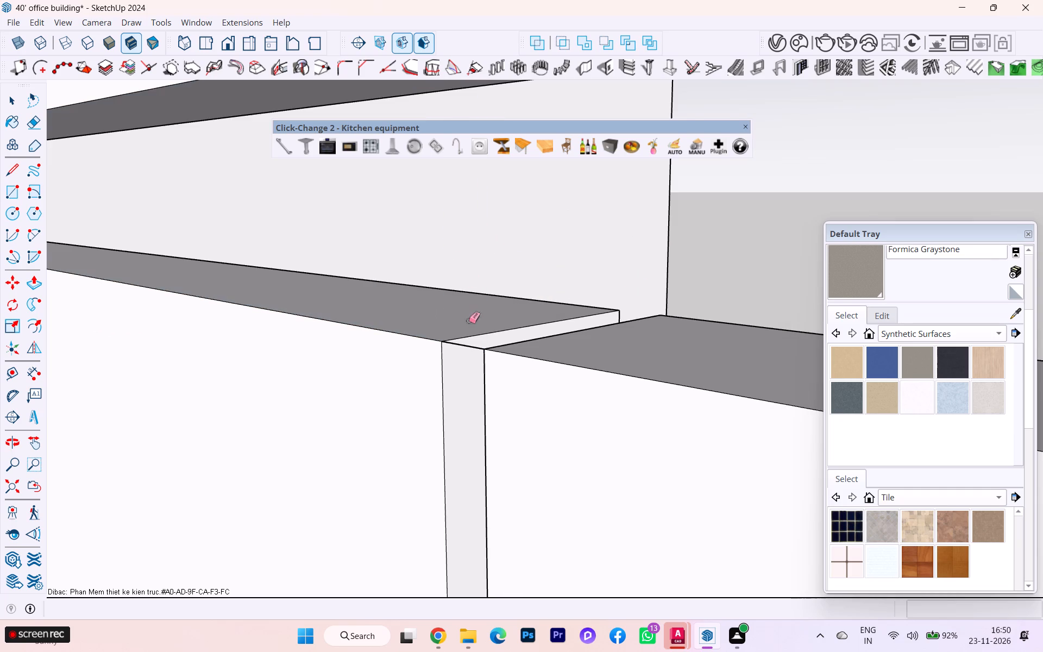
left_click(467, 347)
Examine the upper side of the same crossing on the lower horizontal joint.
scroll(480, 349, "down", 7)
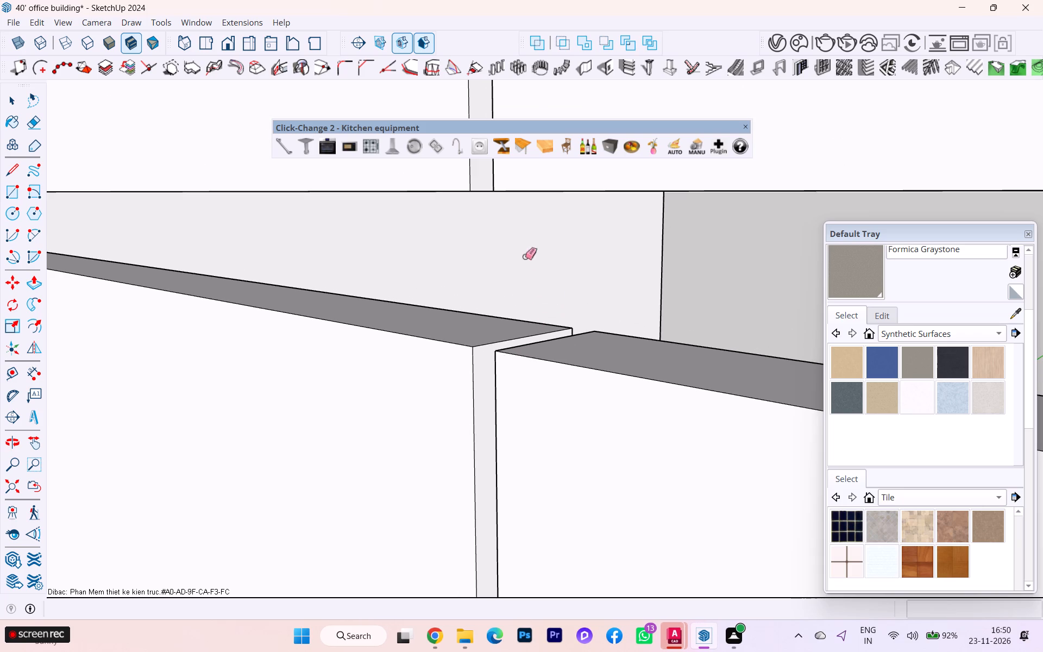
scroll(498, 218, "up", 2)
scroll(484, 197, "down", 3)
scroll(472, 185, "up", 6)
scroll(472, 185, "down", 2)
scroll(472, 185, "up", 1)
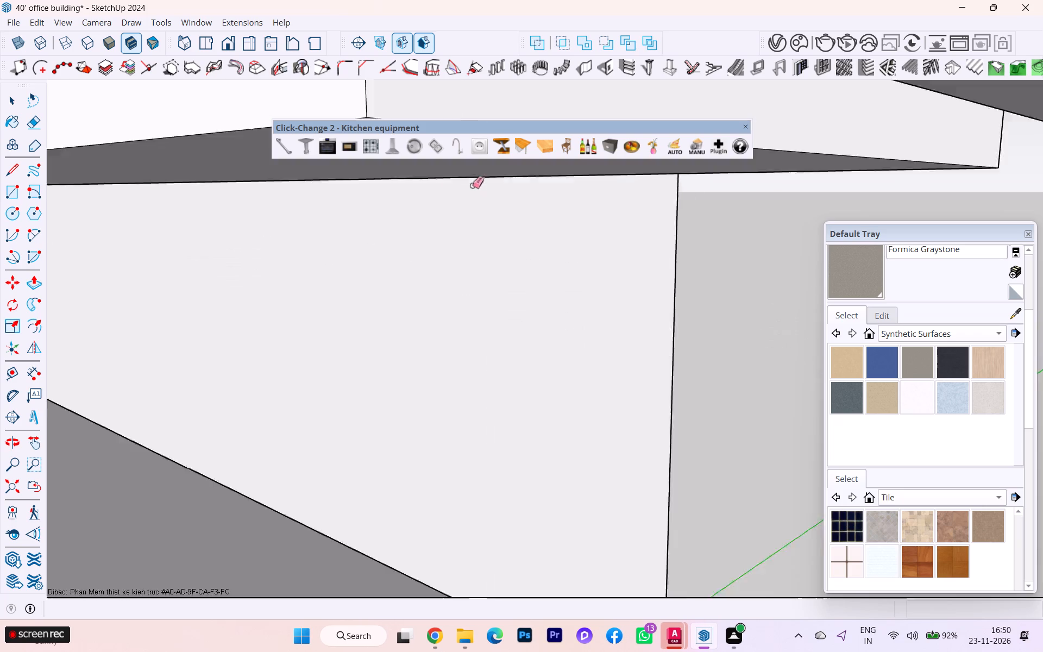
scroll(483, 193, "down", 11)
scroll(493, 263, "up", 4)
scroll(493, 264, "down", 3)
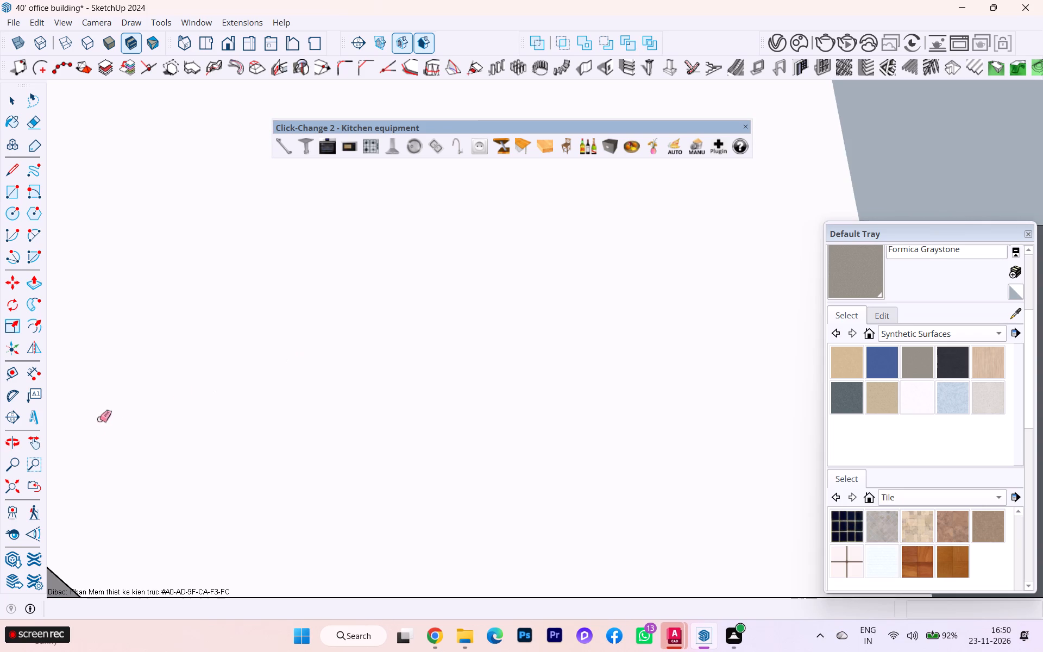
scroll(65, 447, "down", 8)
scroll(72, 446, "up", 1)
scroll(70, 448, "down", 1)
Erase the vertical edge at the first crossing on the upper horizontal joint to uncover the adjoining recess segment.
left_click(3, 485)
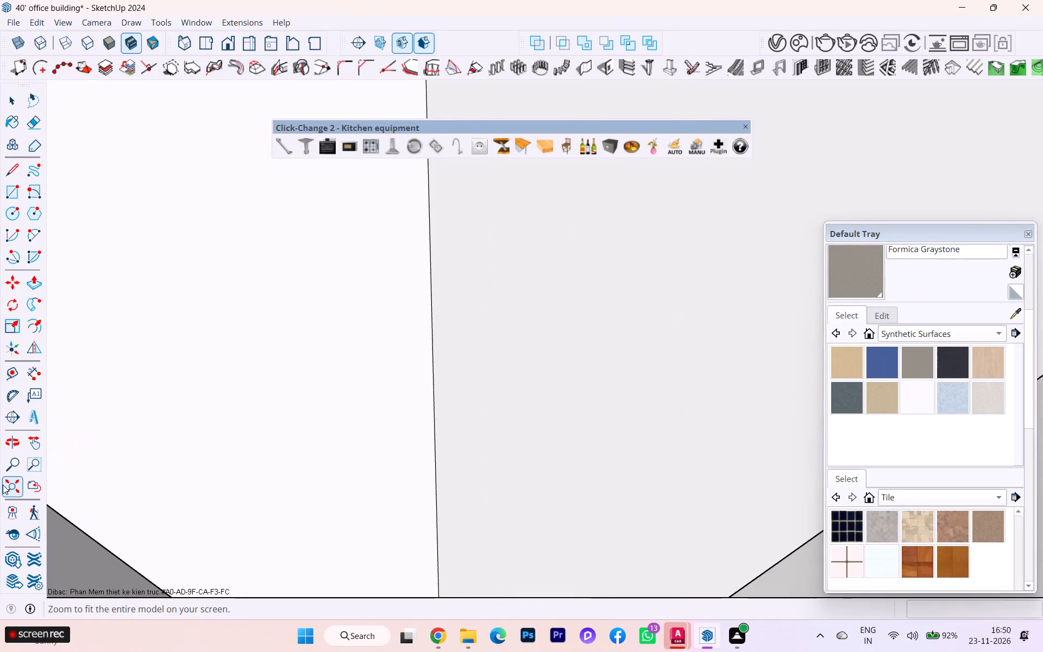
scroll(264, 322, "up", 7)
scroll(304, 238, "down", 1)
scroll(303, 239, "up", 1)
middle_click_drag(313, 246, 424, 262)
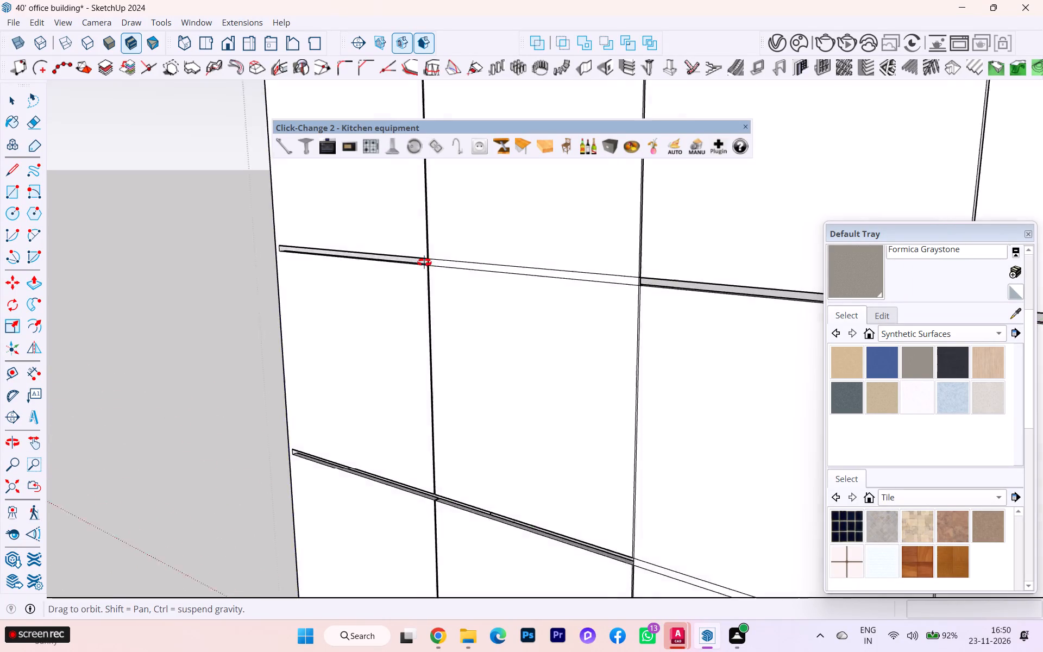
middle_click_drag(424, 262, 505, 265)
scroll(494, 281, "up", 1)
scroll(494, 283, "down", 1)
scroll(494, 283, "up", 7)
scroll(460, 289, "down", 2)
scroll(460, 289, "up", 9)
scroll(439, 270, "down", 1)
scroll(439, 271, "up", 3)
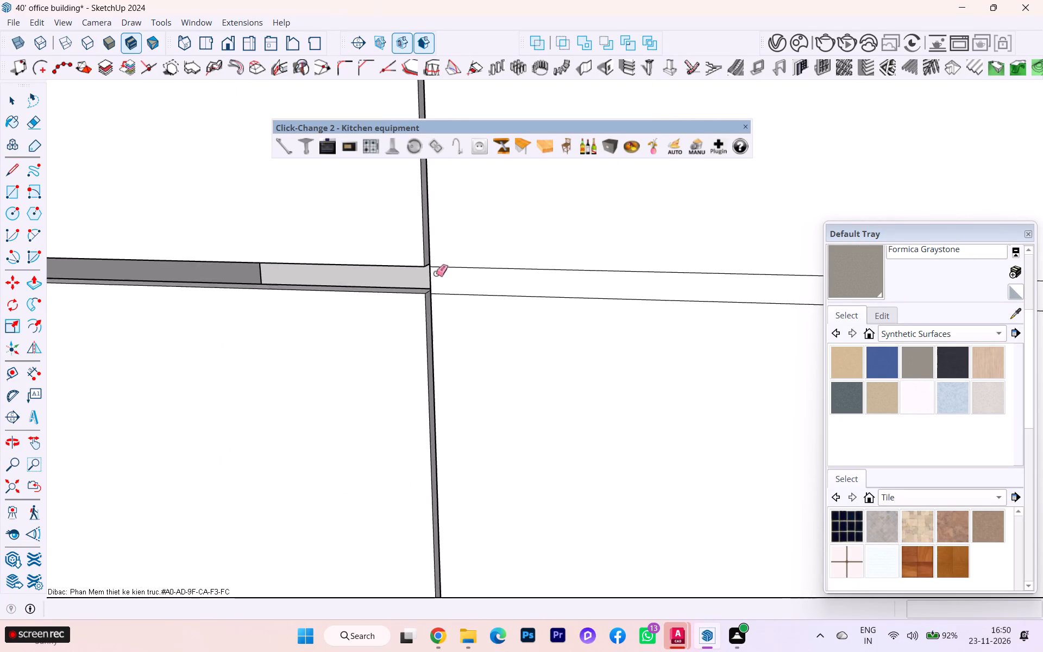
scroll(436, 273, "up", 10)
scroll(431, 278, "down", 4)
scroll(431, 278, "up", 1)
left_click(421, 289)
scroll(448, 284, "down", 3)
scroll(458, 282, "up", 1)
scroll(460, 281, "down", 2)
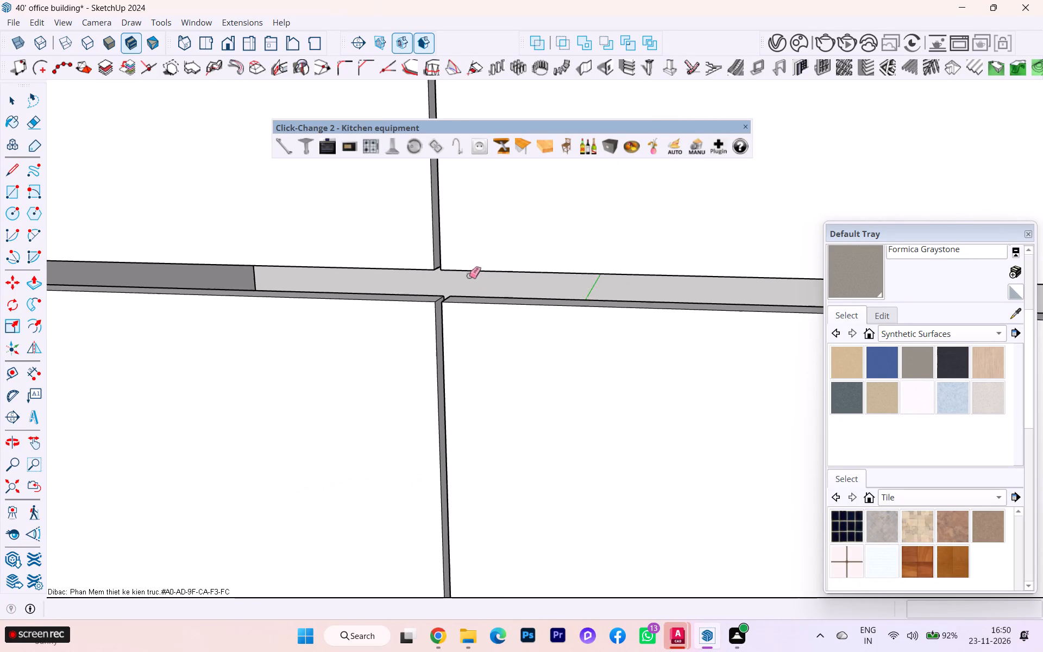
Examine the upper horizontal joint from its first crossing along to the second crossing.
scroll(469, 275, "down", 5)
scroll(538, 243, "up", 1)
scroll(538, 243, "down", 1)
scroll(326, 267, "down", 1)
scroll(316, 267, "up", 1)
scroll(312, 267, "down", 1)
scroll(294, 268, "up", 1)
scroll(293, 268, "down", 5)
scroll(391, 299, "up", 10)
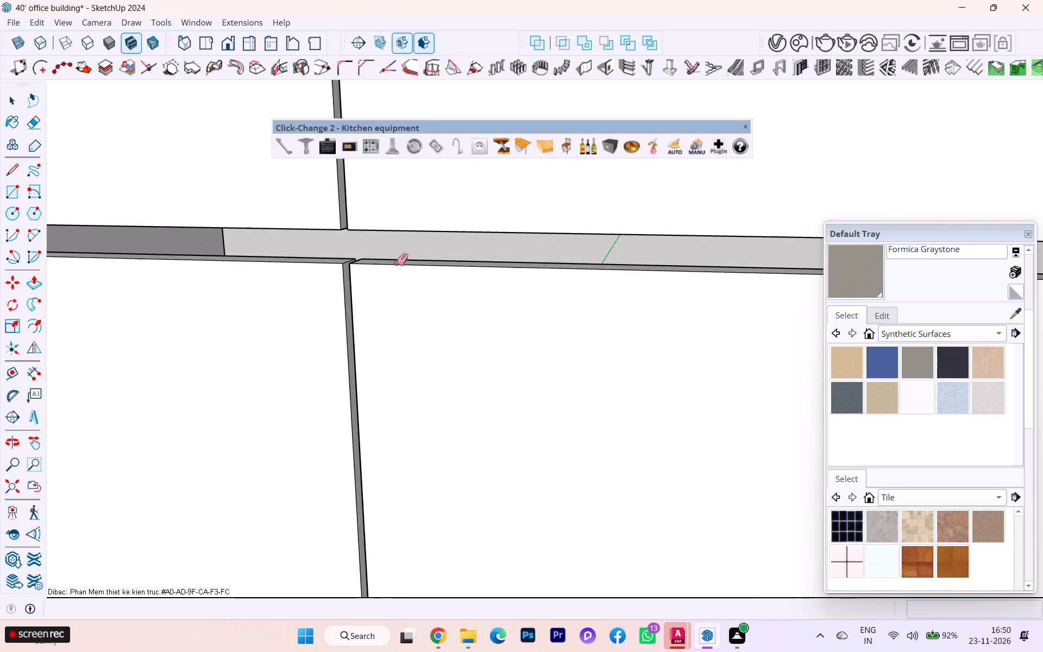
scroll(396, 262, "up", 3)
scroll(342, 274, "down", 4)
scroll(211, 275, "up", 1)
scroll(208, 275, "down", 3)
scroll(198, 280, "up", 1)
scroll(197, 280, "down", 10)
scroll(189, 284, "up", 2)
scroll(189, 284, "down", 5)
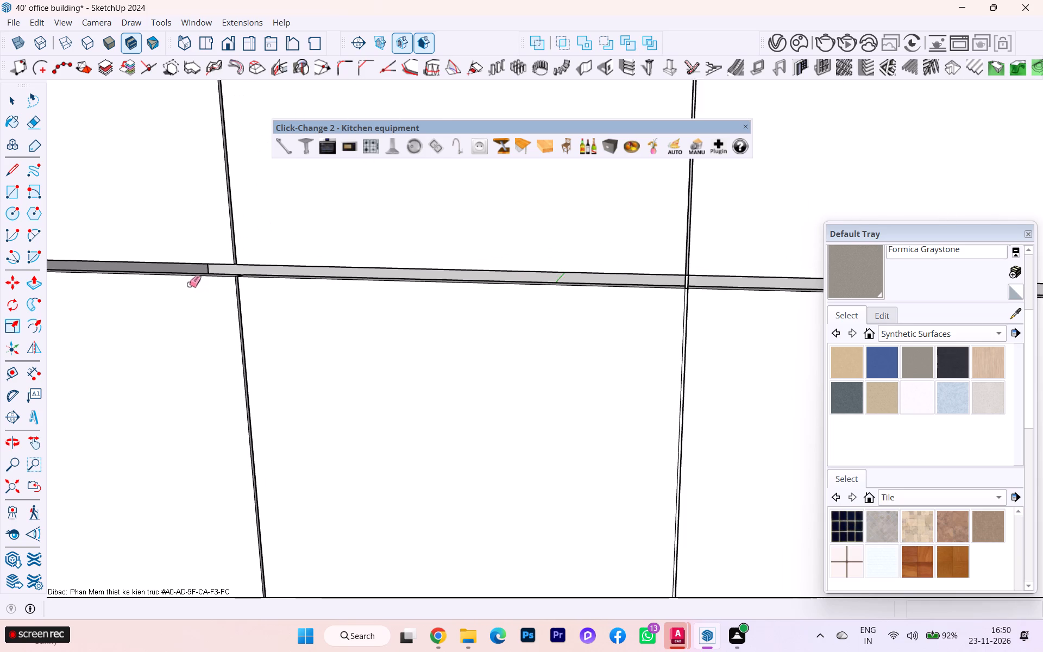
Erase the two vertical edges and the short upper and lower edges covering the second crossing on the upper horizontal joint.
scroll(624, 284, "up", 6)
scroll(644, 278, "down", 2)
scroll(644, 278, "up", 8)
scroll(657, 264, "down", 1)
scroll(657, 264, "up", 13)
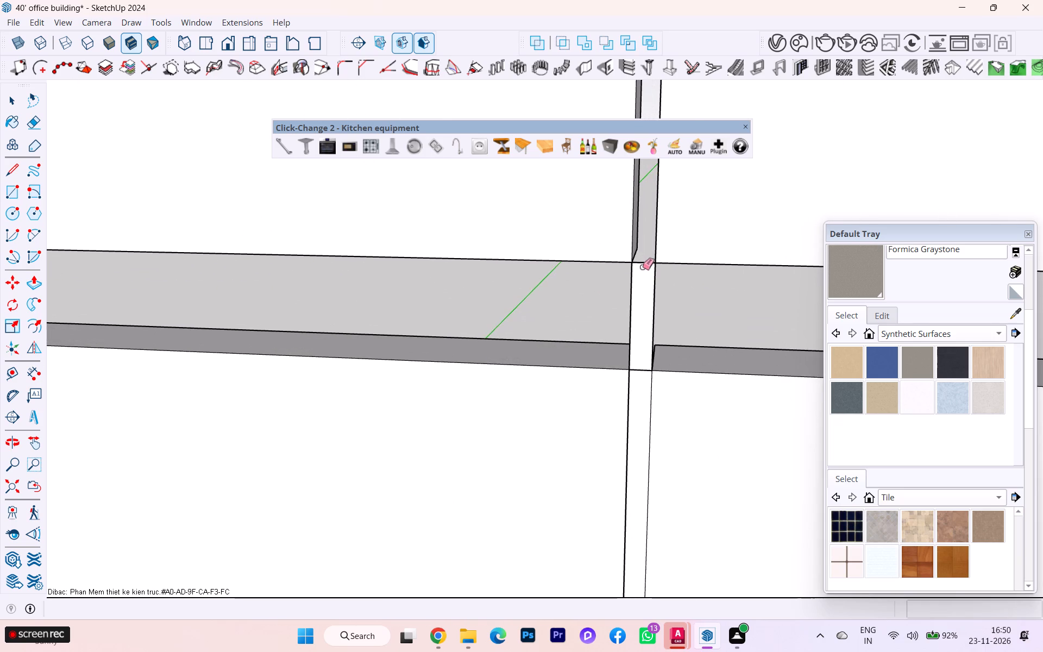
left_click(643, 262)
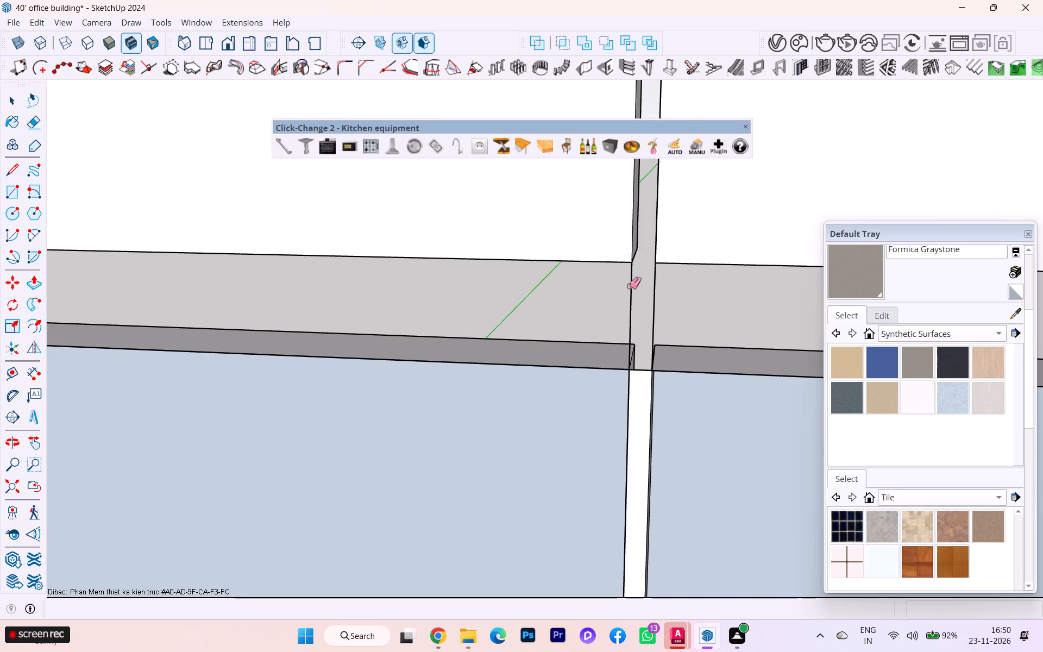
key("ctrl+z")
left_click(630, 289)
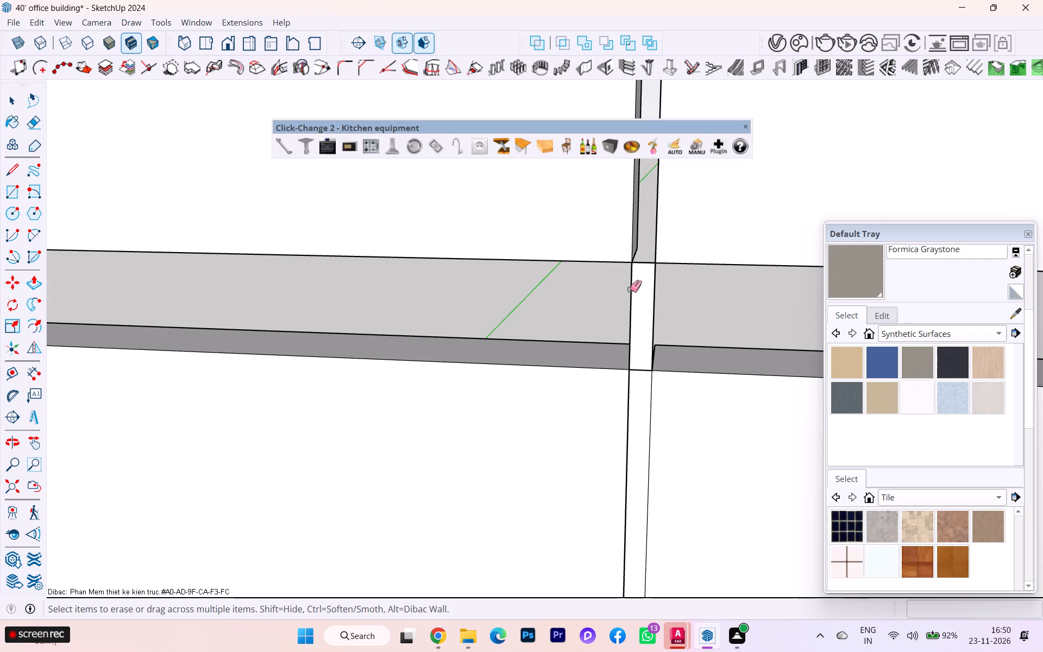
left_click(630, 289)
left_click(633, 287)
left_click_drag(653, 286, 630, 292)
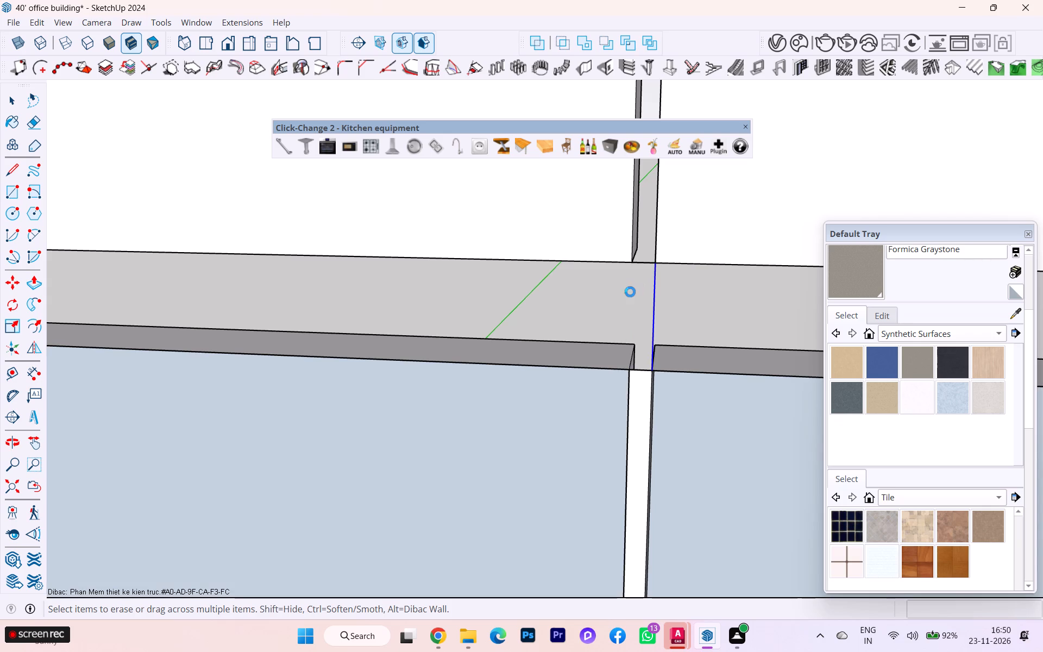
left_click(642, 373)
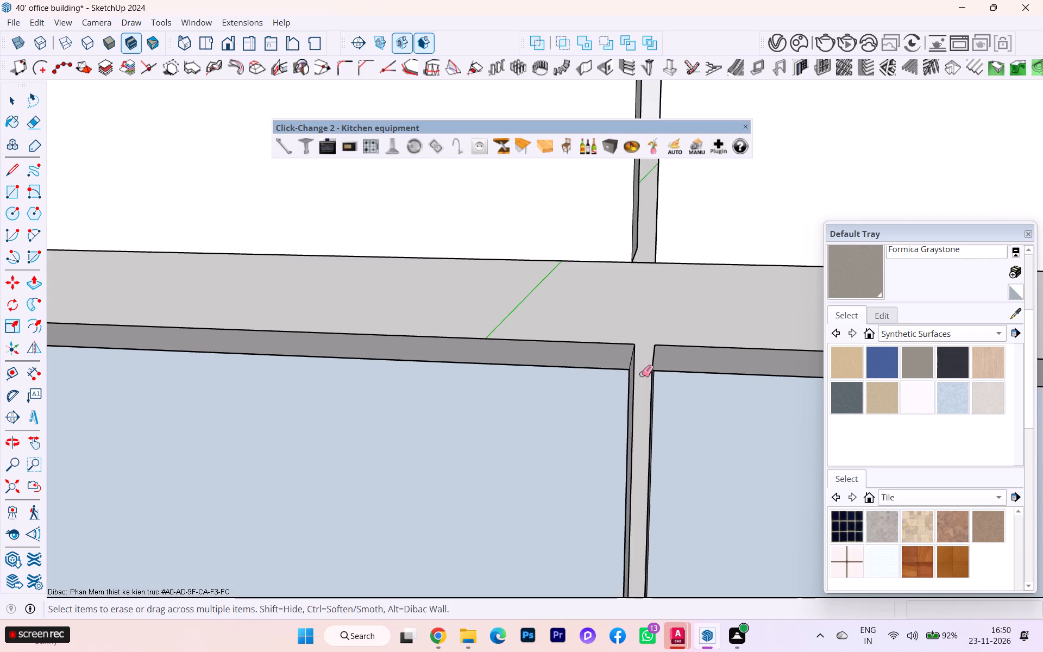
left_click(640, 266)
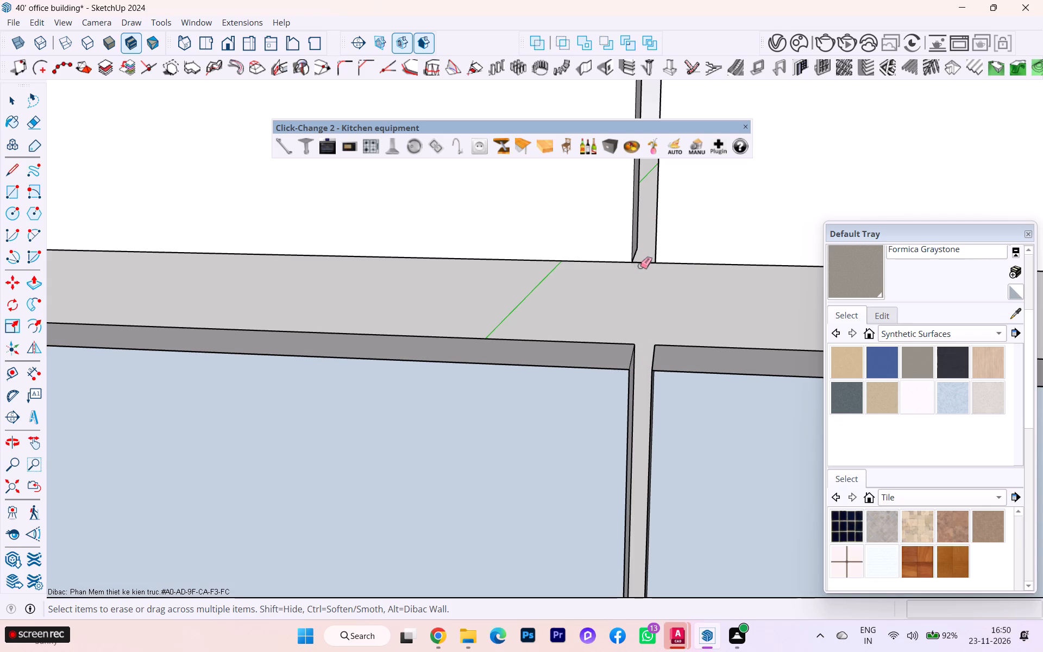
left_click(642, 264)
Examine the lower horizontal joint between its first and second crossings from several angles.
scroll(637, 267, "down", 5)
scroll(580, 289, "down", 7)
scroll(576, 289, "up", 1)
scroll(576, 289, "down", 6)
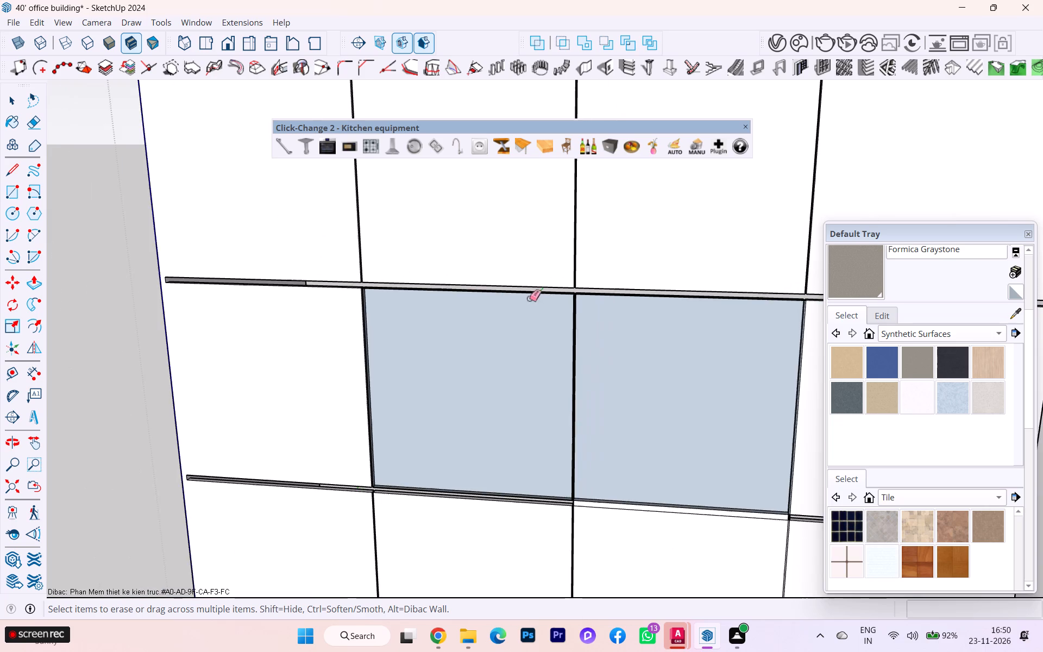
scroll(485, 427, "up", 3)
scroll(306, 529, "up", 4)
scroll(372, 497, "up", 1)
scroll(379, 490, "down", 3)
scroll(380, 489, "up", 3)
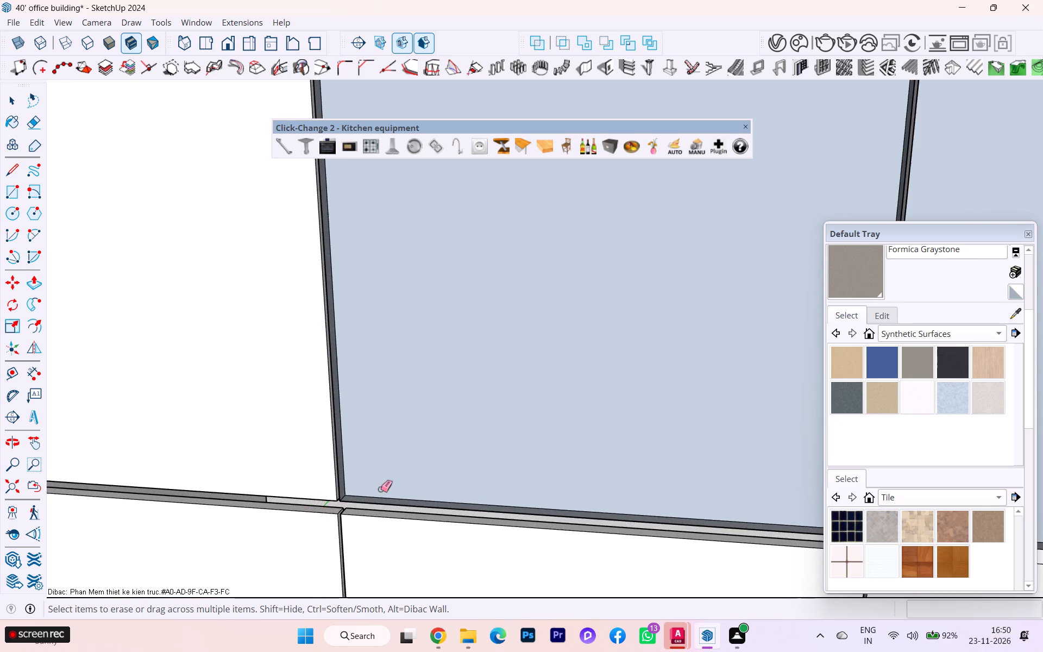
scroll(380, 488, "up", 1)
scroll(380, 488, "down", 1)
scroll(380, 488, "up", 5)
middle_click_drag(196, 548, 57, 571)
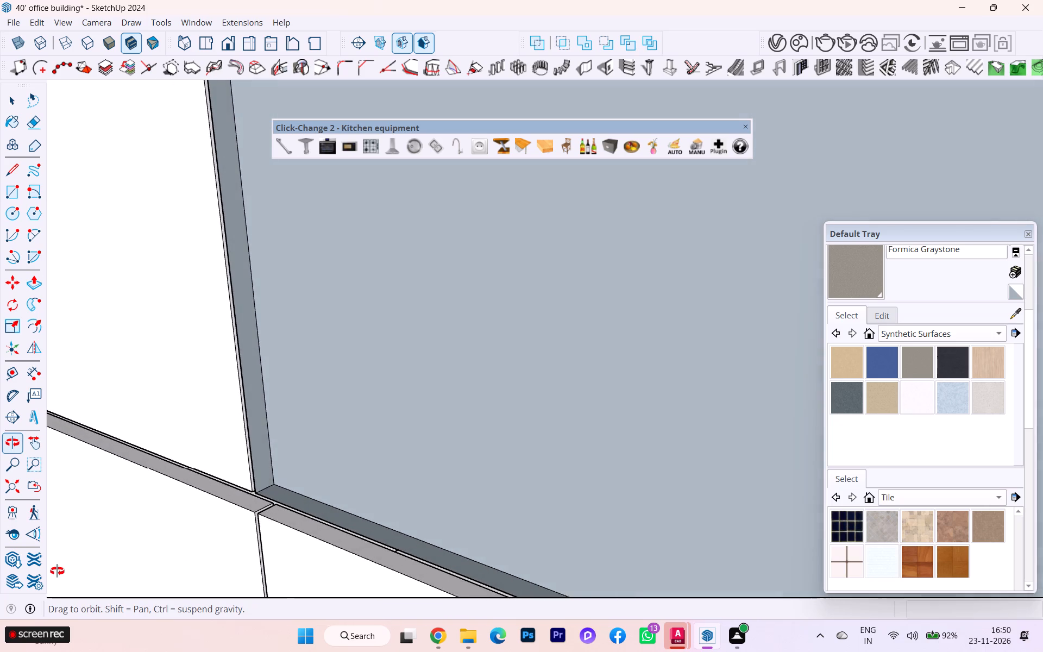
middle_click_drag(57, 571, 615, 468)
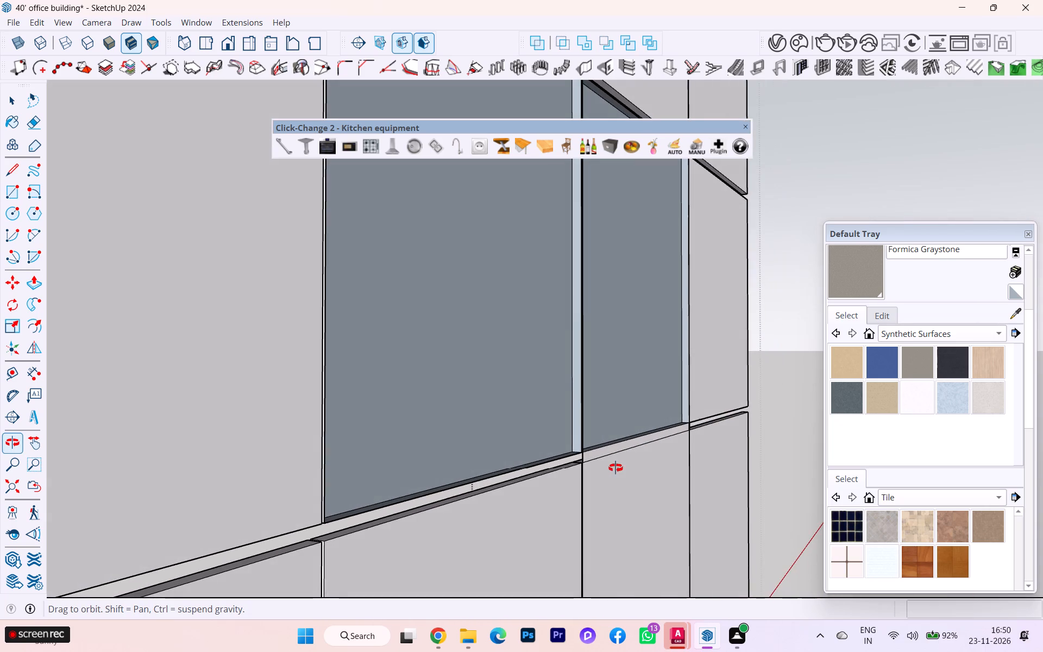
middle_click_drag(615, 468, 516, 515)
scroll(511, 518, "down", 5)
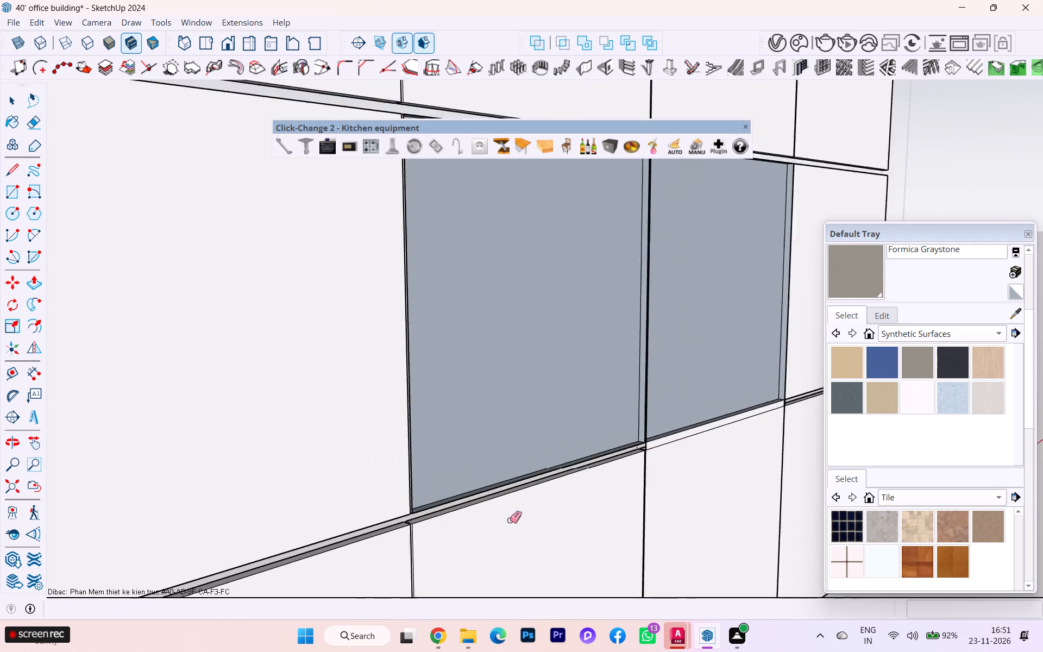
scroll(510, 520, "down", 2)
scroll(663, 362, "up", 4)
scroll(595, 497, "up", 9)
scroll(621, 516, "down", 1)
scroll(627, 516, "up", 3)
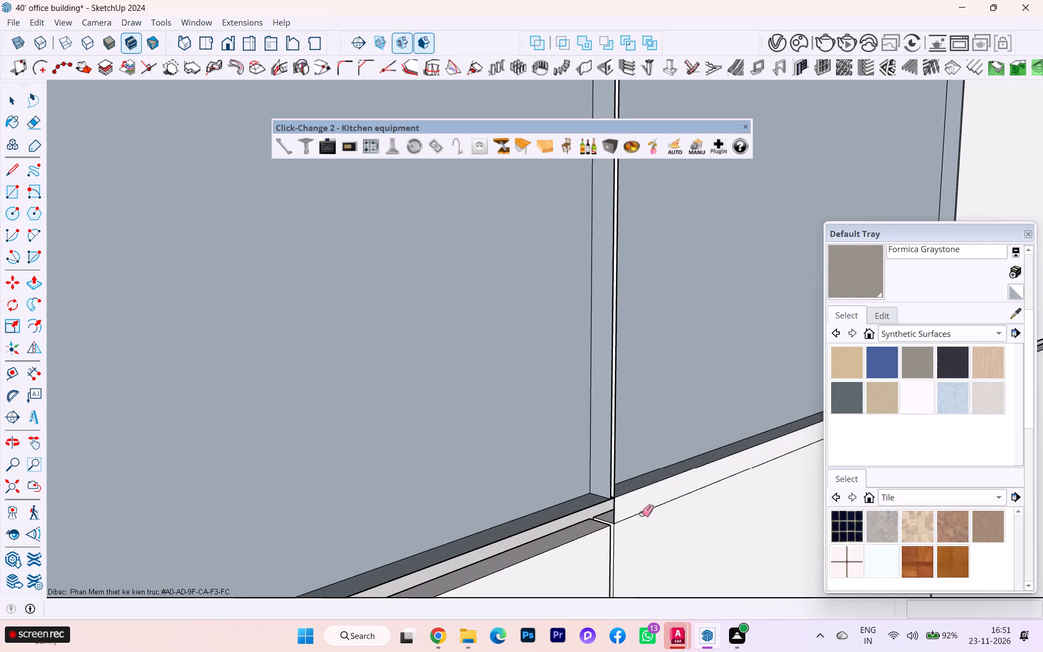
scroll(663, 511, "down", 1)
scroll(663, 511, "up", 2)
scroll(663, 512, "down", 1)
scroll(663, 512, "up", 3)
scroll(661, 512, "down", 1)
Erase the short upper edge and the vertical edge at the lower horizontal joint's second crossing, opening the adjoining covered segment.
middle_click_drag(636, 516, 443, 522)
scroll(572, 522, "up", 2)
scroll(575, 519, "down", 1)
scroll(575, 519, "up", 5)
scroll(613, 512, "down", 1)
scroll(613, 512, "up", 3)
scroll(607, 497, "down", 1)
scroll(607, 496, "up", 3)
scroll(607, 496, "down", 1)
scroll(607, 496, "up", 7)
scroll(554, 455, "up", 4)
scroll(534, 460, "down", 3)
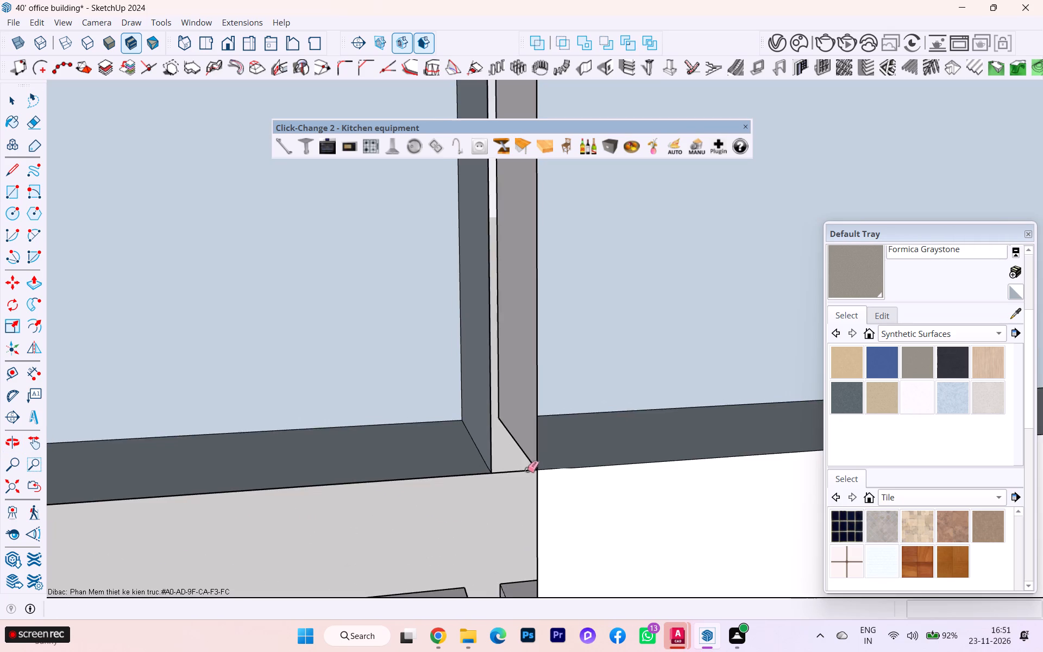
scroll(527, 469, "down", 2)
middle_click_drag(512, 475, 491, 372)
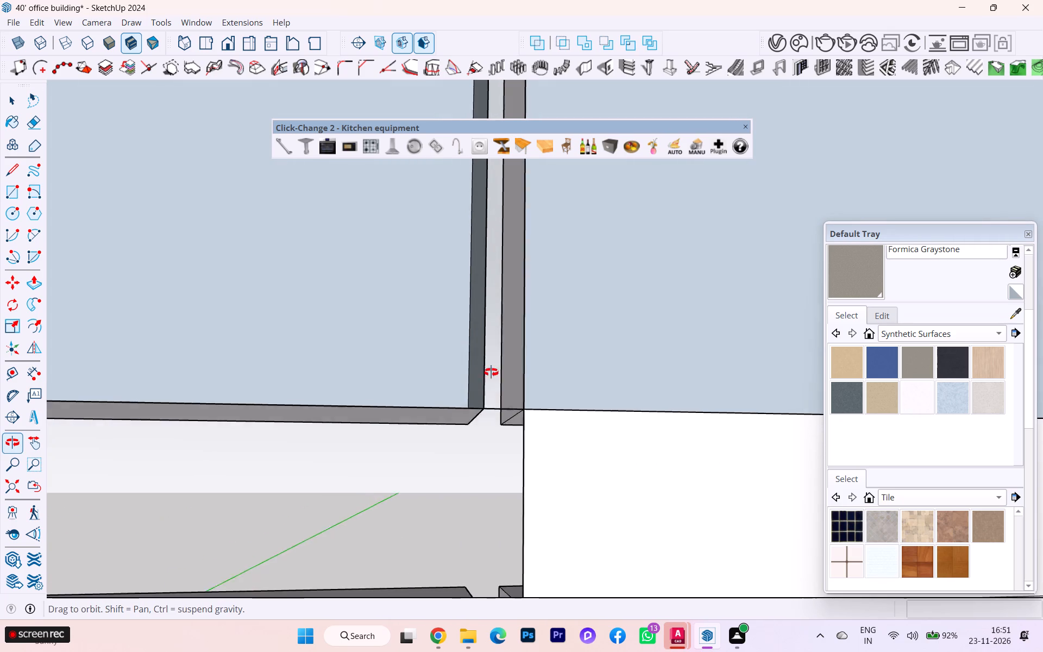
middle_click_drag(491, 372, 475, 398)
left_click(492, 431)
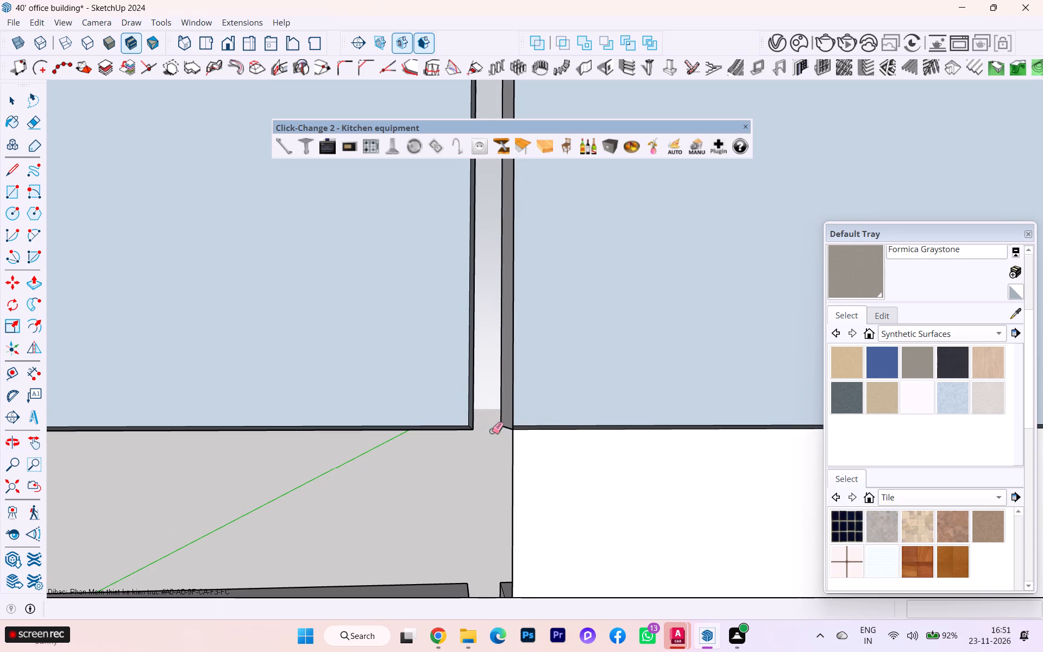
scroll(497, 438, "down", 1)
left_click(508, 447)
left_click(507, 449)
scroll(507, 452, "down", 2)
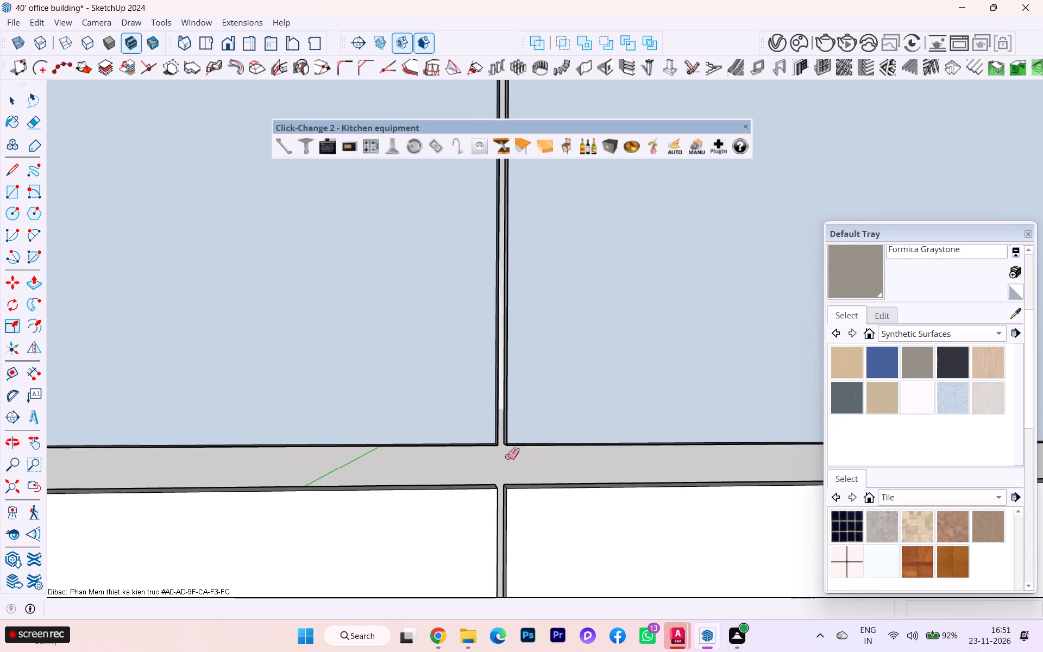
Erase the two vertical edges and the short upper and lower edges at the third crossing on the lower horizontal joint.
scroll(507, 456, "down", 8)
scroll(290, 455, "down", 8)
scroll(645, 467, "up", 3)
scroll(656, 468, "down", 2)
scroll(656, 468, "up", 4)
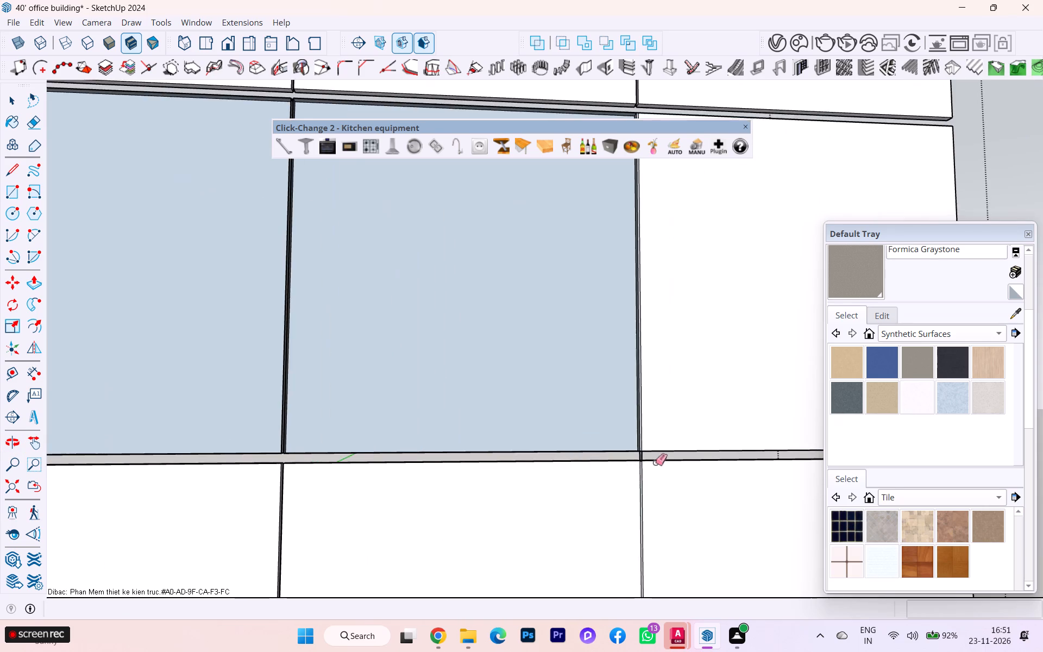
scroll(655, 462, "up", 13)
scroll(641, 457, "down", 1)
scroll(640, 457, "up", 3)
scroll(615, 456, "down", 1)
scroll(610, 456, "up", 1)
left_click_drag(604, 449, 612, 446)
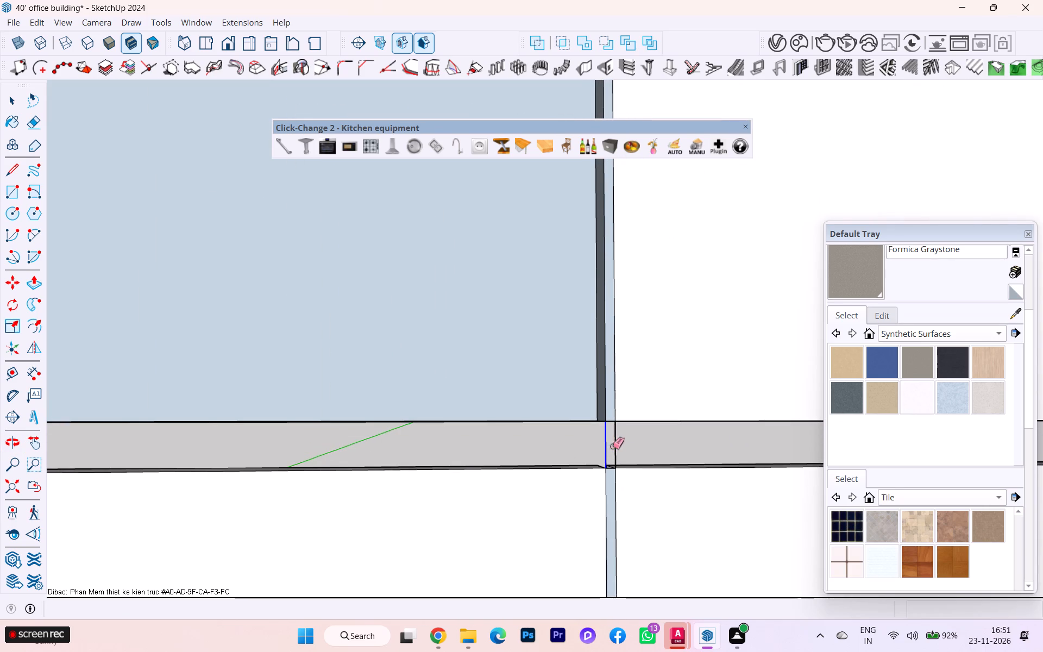
left_click_drag(612, 446, 620, 444)
scroll(617, 436, "up", 5)
scroll(612, 423, "down", 4)
scroll(608, 412, "up", 3)
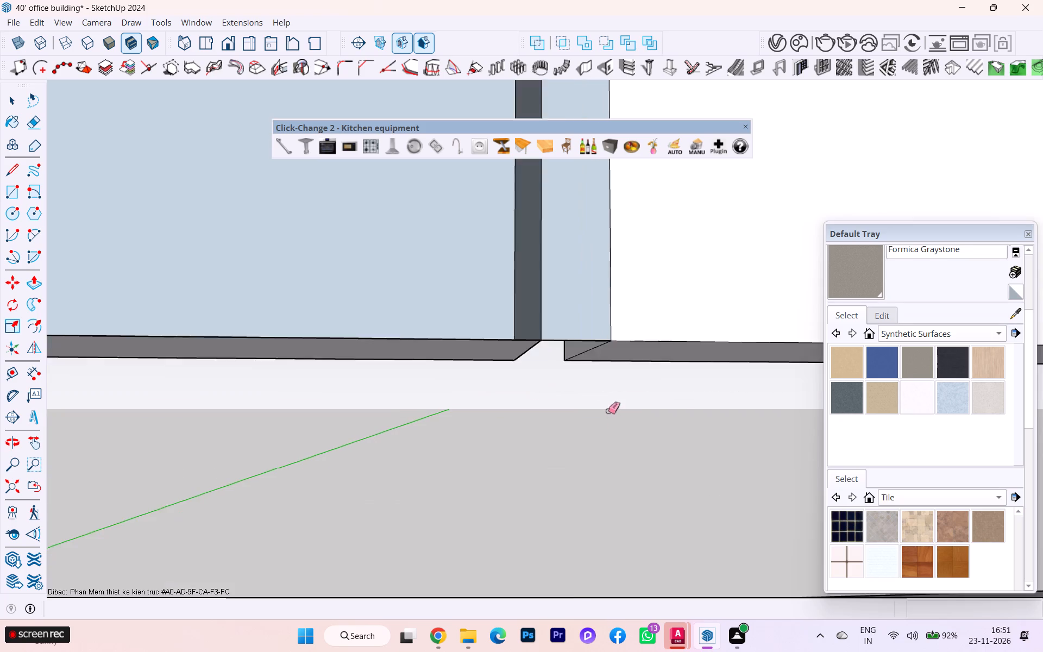
scroll(604, 400, "down", 2)
left_click(590, 366)
scroll(590, 366, "down", 1)
left_click(592, 498)
Examine the third crossing on the lower horizontal joint and the recesses around it.
scroll(594, 501, "down", 4)
scroll(505, 440, "down", 4)
scroll(624, 484, "down", 3)
scroll(625, 484, "up", 5)
scroll(625, 484, "down", 10)
scroll(613, 483, "up", 2)
scroll(613, 482, "down", 1)
scroll(612, 482, "up", 1)
scroll(611, 482, "down", 11)
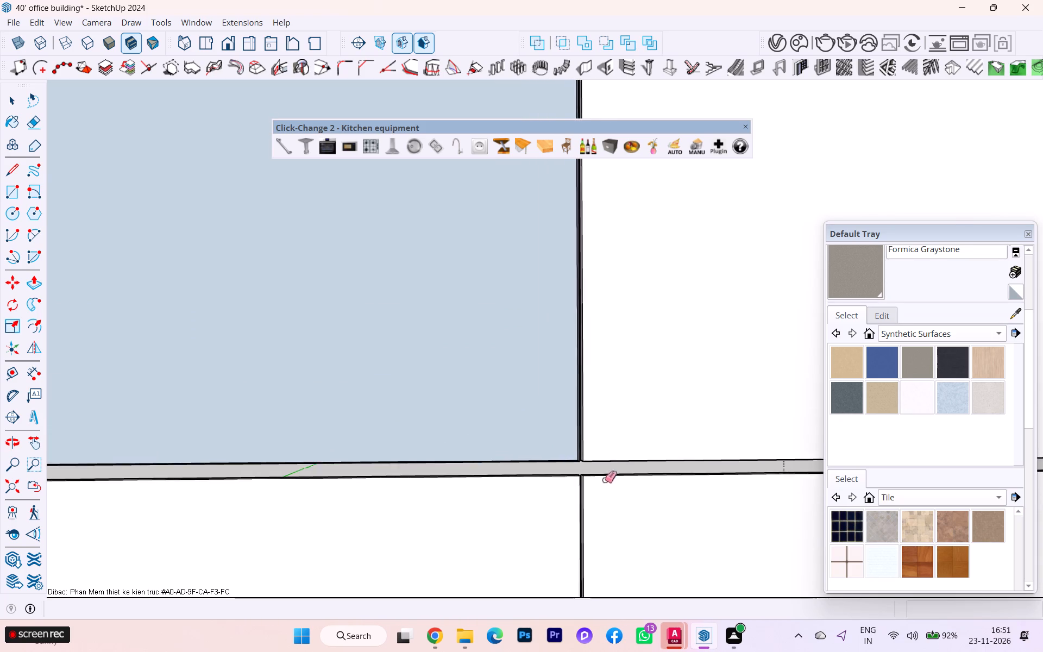
scroll(600, 478, "down", 2)
scroll(600, 479, "up", 2)
scroll(600, 479, "down", 4)
scroll(599, 479, "up", 2)
scroll(599, 479, "down", 6)
scroll(599, 479, "up", 1)
scroll(599, 479, "down", 4)
scroll(585, 381, "down", 3)
scroll(582, 381, "up", 1)
scroll(582, 381, "down", 2)
scroll(582, 381, "up", 1)
scroll(582, 381, "down", 2)
scroll(582, 381, "up", 1)
scroll(582, 381, "down", 2)
scroll(582, 381, "up", 1)
scroll(582, 381, "down", 2)
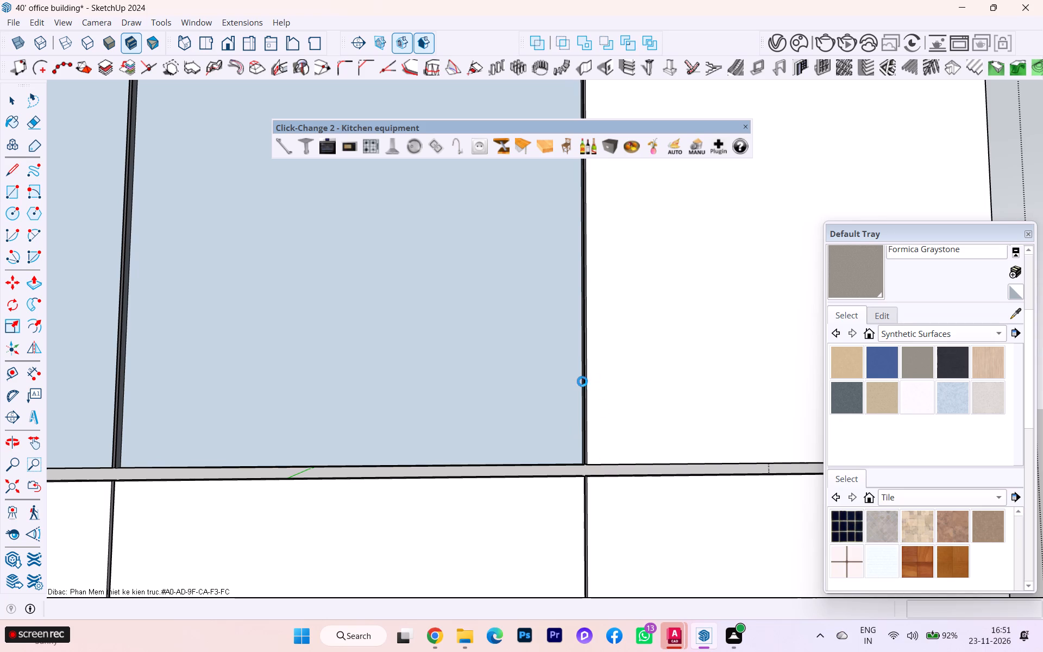
scroll(582, 381, "down", 2)
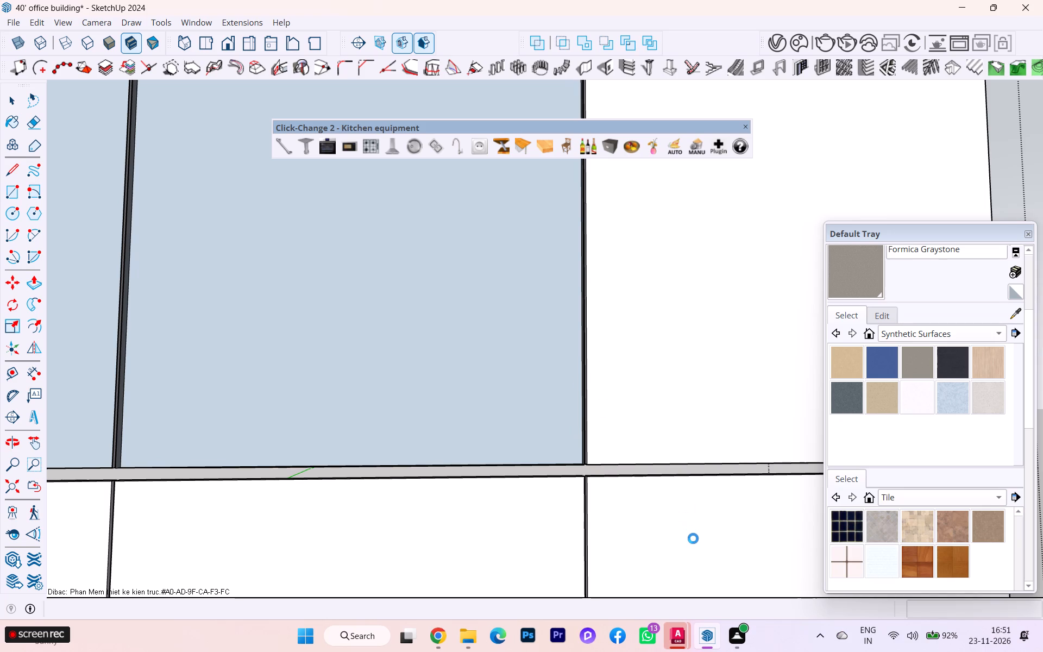
scroll(662, 471, "down", 2)
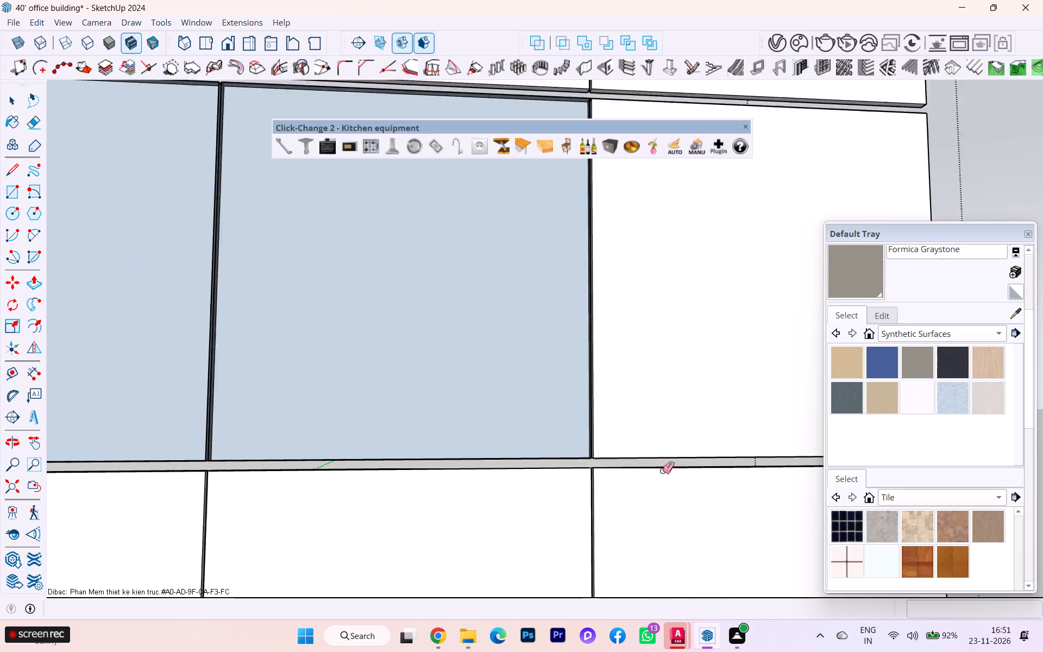
Erase the short edge on the lower side of the third crossing on the upper horizontal joint.
scroll(662, 471, "down", 4)
scroll(667, 467, "up", 1)
scroll(667, 467, "down", 3)
scroll(719, 227, "up", 7)
scroll(600, 258, "up", 3)
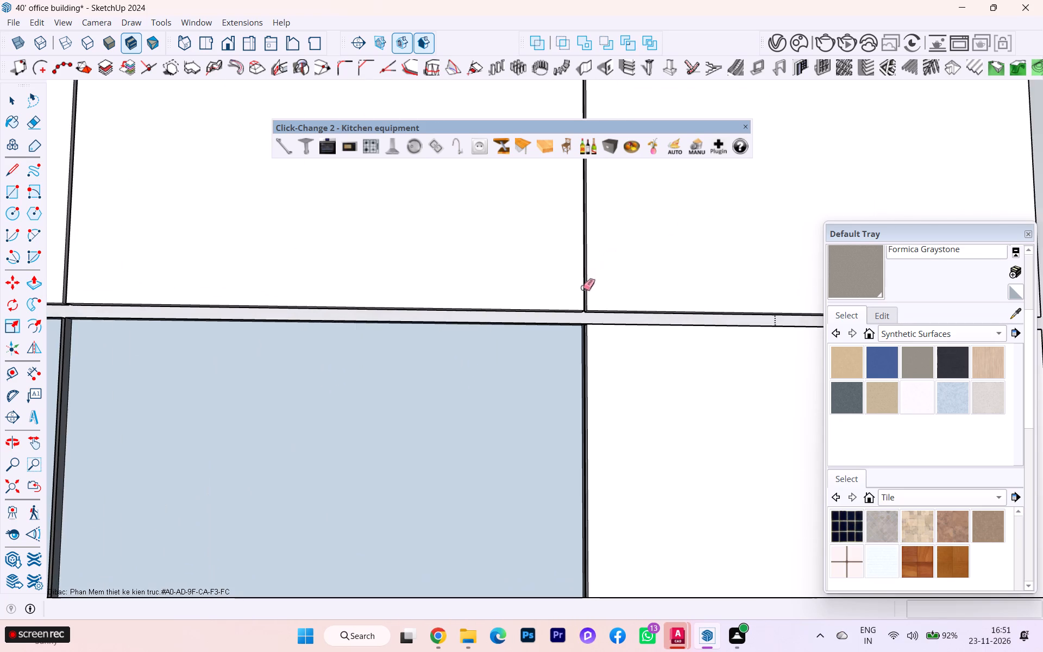
scroll(606, 306, "up", 2)
scroll(604, 314, "down", 1)
scroll(603, 314, "up", 4)
scroll(588, 329, "down", 3)
scroll(588, 329, "up", 2)
scroll(588, 329, "down", 1)
scroll(588, 329, "up", 1)
scroll(581, 333, "down", 2)
scroll(581, 334, "up", 3)
scroll(579, 335, "down", 3)
scroll(579, 335, "up", 11)
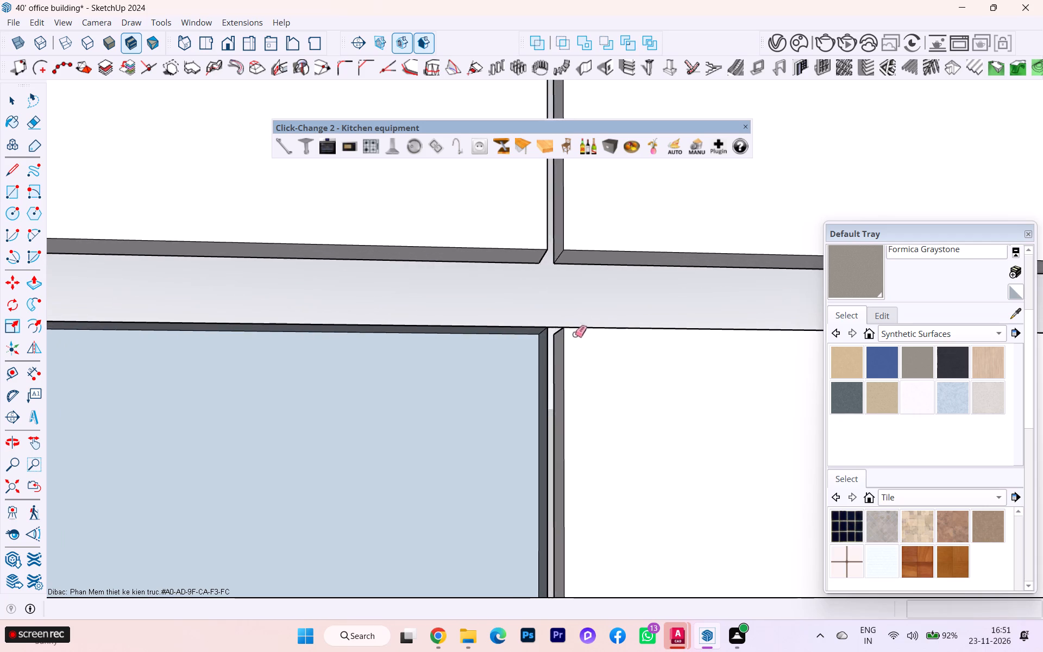
scroll(575, 334, "up", 2)
scroll(574, 334, "down", 1)
scroll(574, 334, "up", 2)
scroll(573, 333, "down", 3)
scroll(573, 333, "up", 5)
left_click(546, 323)
left_click(545, 324)
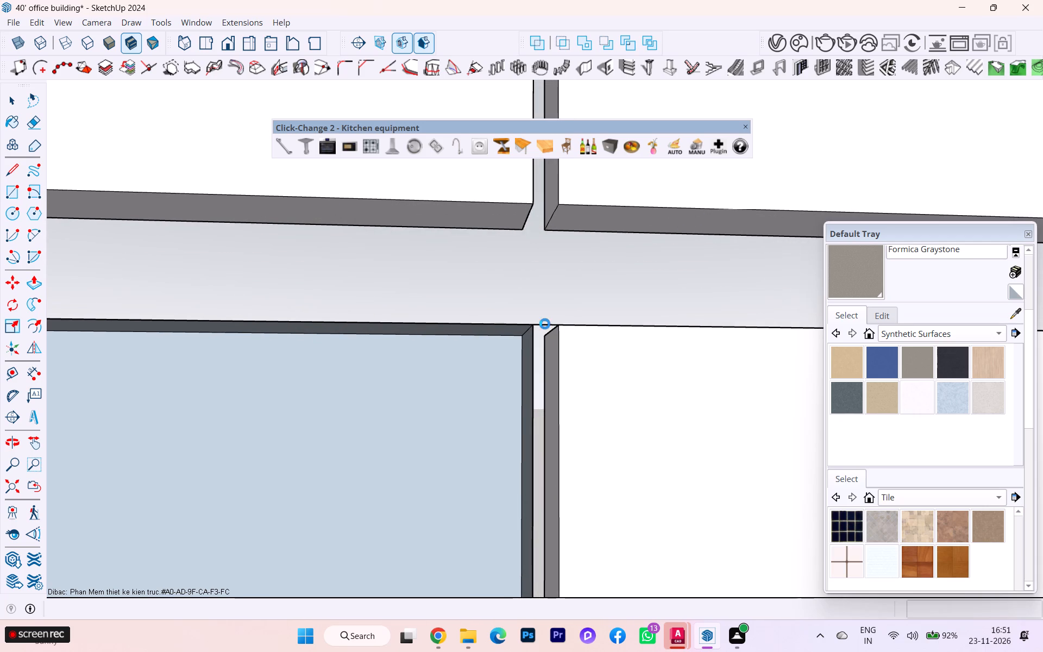
left_click(542, 330)
left_click(545, 327)
Examine the crossings along the upper and lower horizontal joints around the two open middle-row panels.
scroll(557, 325, "down", 6)
scroll(687, 304, "up", 1)
scroll(694, 304, "down", 3)
scroll(767, 306, "down", 2)
scroll(786, 300, "up", 3)
scroll(786, 300, "down", 7)
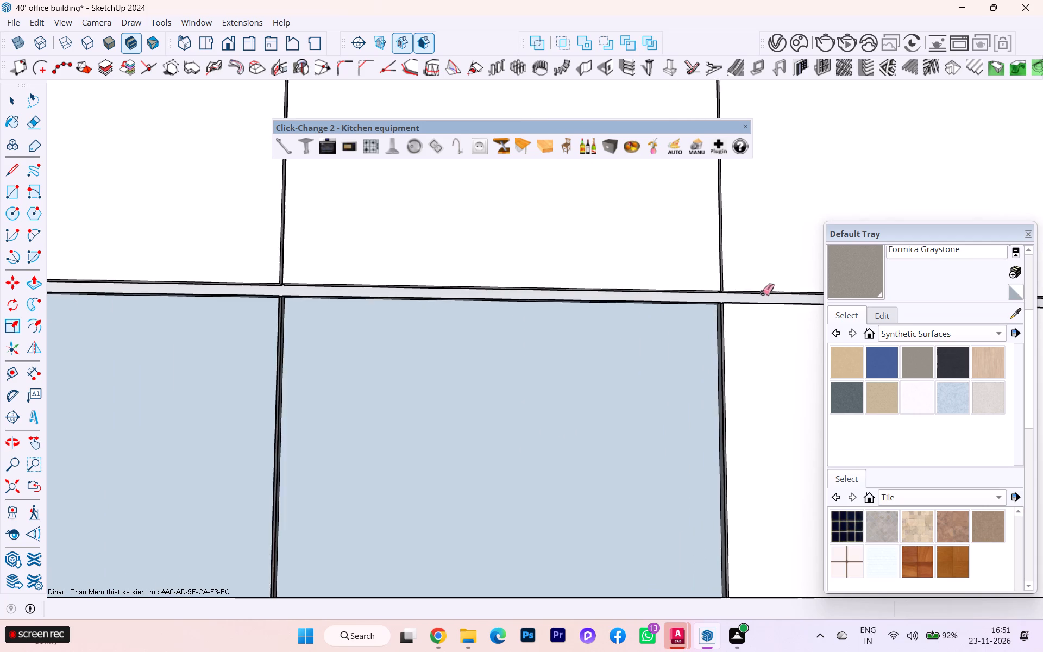
scroll(297, 302, "up", 4)
scroll(289, 295, "down", 2)
scroll(289, 295, "up", 4)
scroll(289, 295, "down", 1)
scroll(289, 295, "up", 1)
scroll(290, 290, "down", 4)
scroll(290, 290, "up", 4)
scroll(290, 289, "down", 1)
scroll(290, 289, "up", 7)
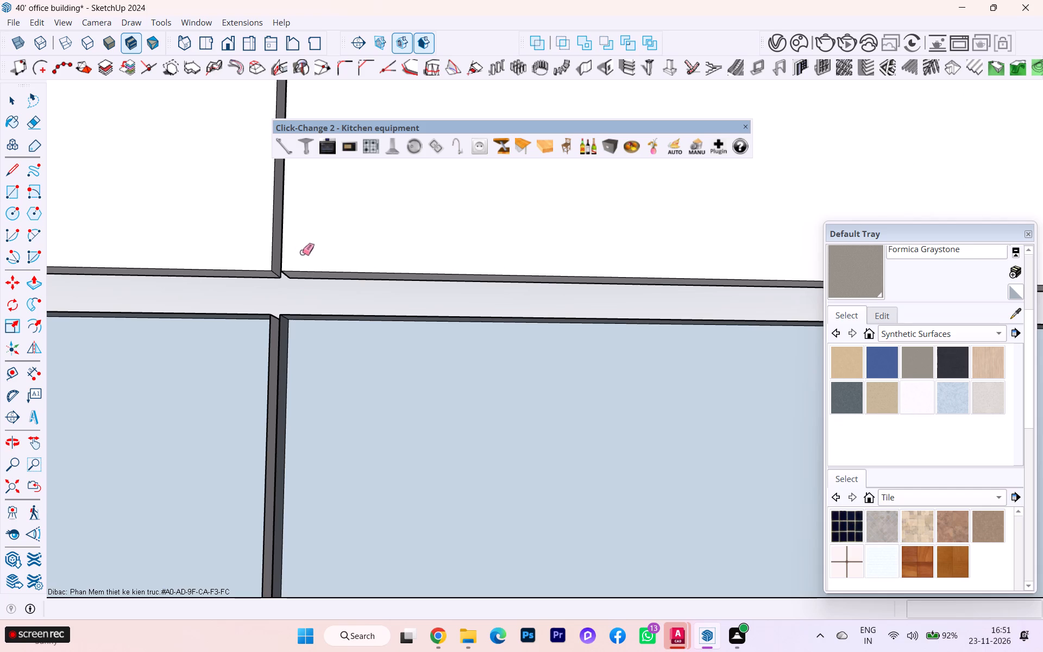
middle_click_drag(312, 315, 233, 461)
scroll(387, 298, "down", 7)
scroll(514, 231, "down", 3)
scroll(515, 232, "up", 1)
scroll(515, 232, "down", 2)
scroll(515, 232, "up", 1)
scroll(515, 232, "down", 1)
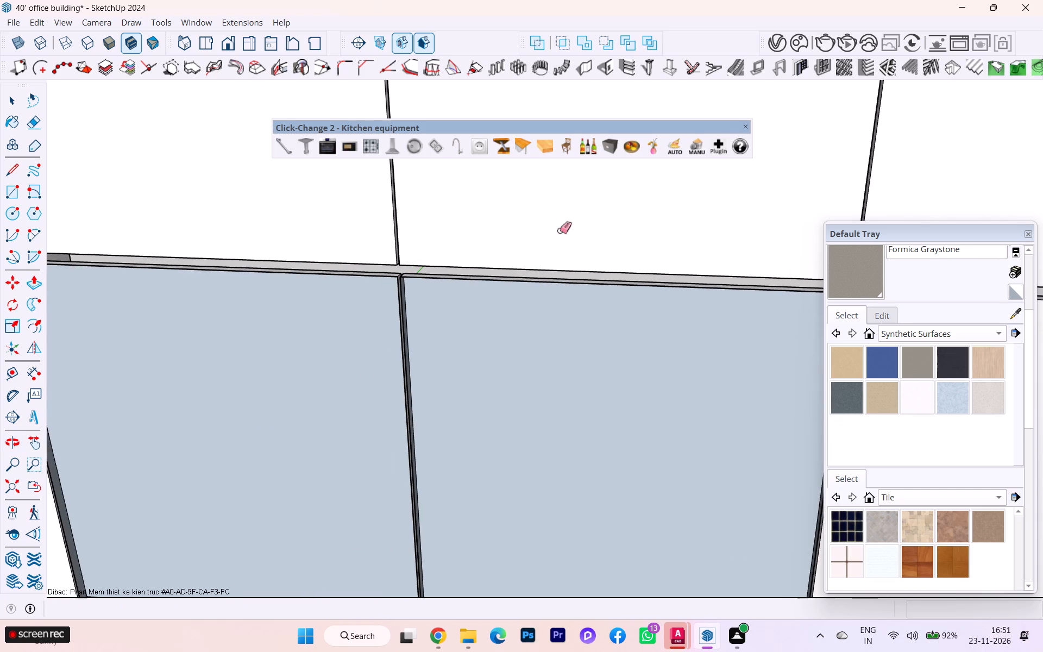
scroll(585, 228, "down", 5)
scroll(585, 228, "up", 2)
scroll(585, 228, "down", 3)
scroll(201, 259, "up", 2)
scroll(200, 259, "down", 1)
scroll(199, 260, "up", 14)
scroll(241, 221, "down", 5)
scroll(241, 221, "up", 6)
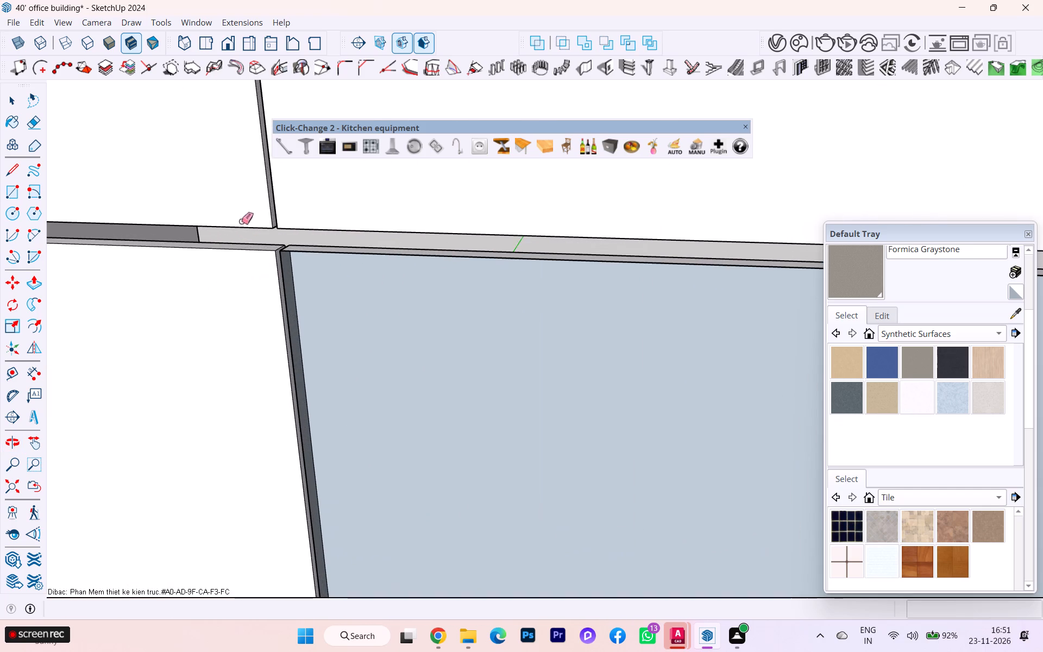
scroll(316, 233, "down", 6)
scroll(569, 212, "down", 2)
scroll(569, 212, "up", 1)
scroll(569, 212, "down", 2)
scroll(323, 462, "up", 8)
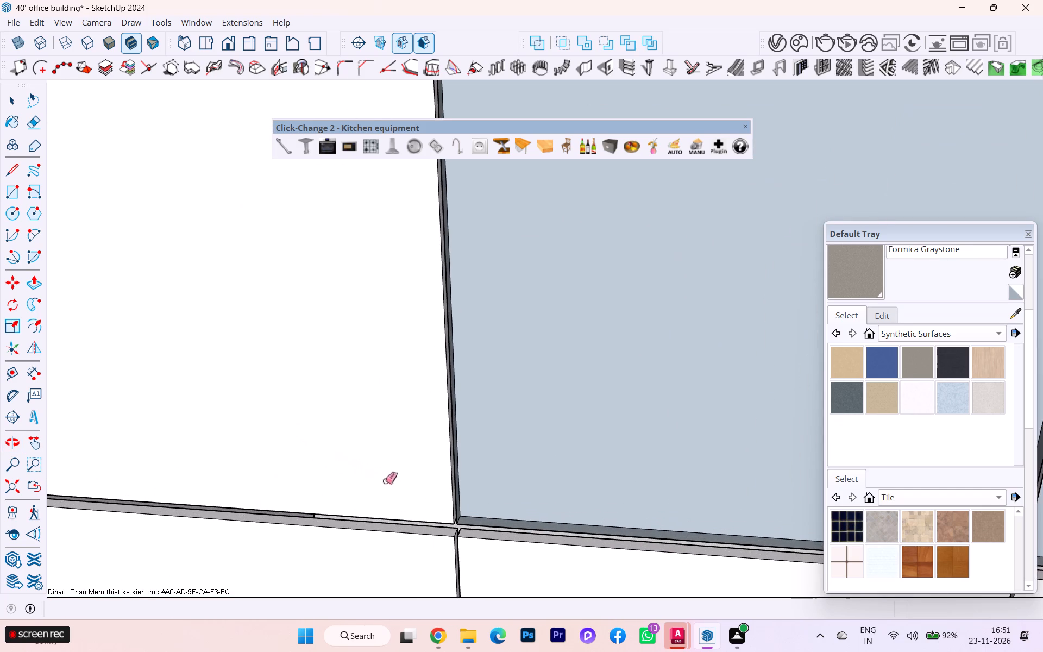
Examine the closed end of the lower horizontal recess near the panel's outer vertical edge.
scroll(446, 444, "down", 2)
middle_click_drag(465, 428, 513, 377)
scroll(614, 348, "down", 6)
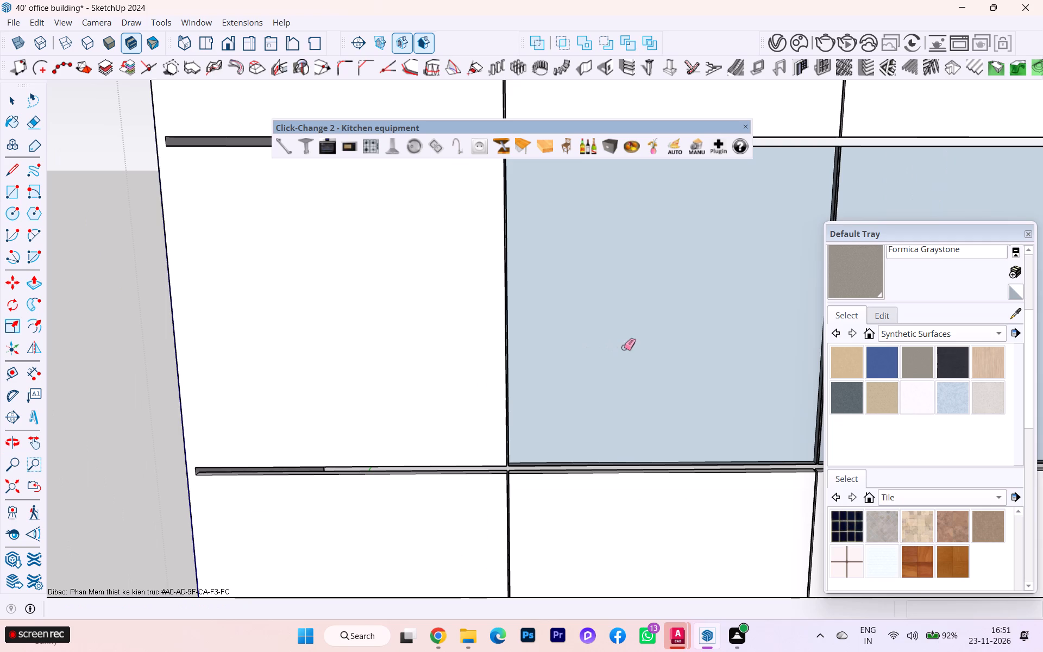
scroll(76, 542, "up", 9)
scroll(237, 463, "down", 1)
scroll(237, 463, "up", 7)
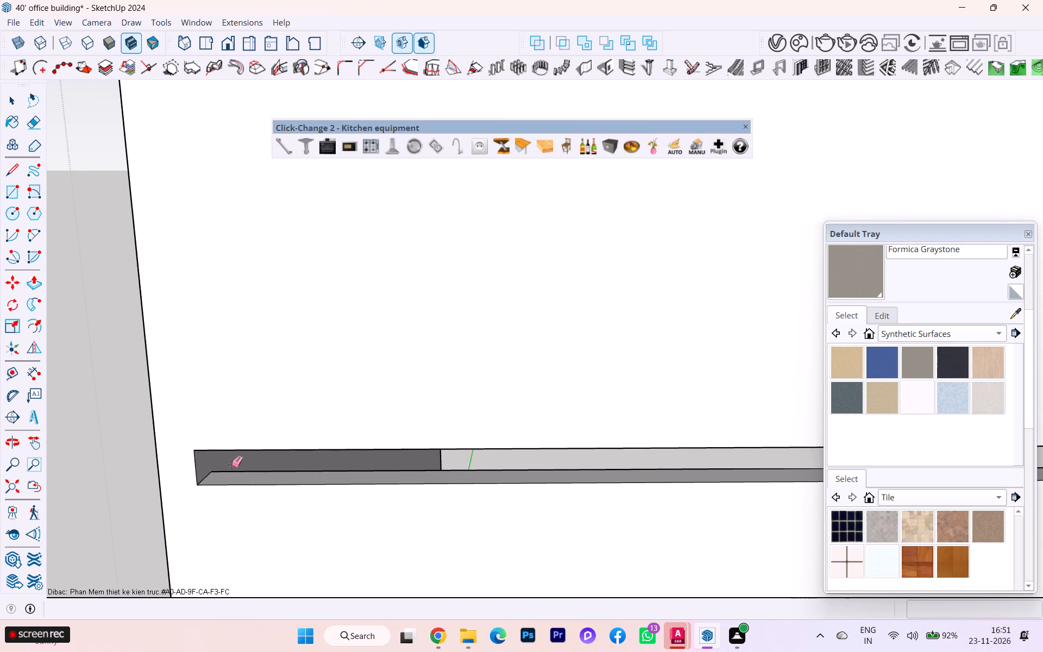
middle_click_drag(150, 414, 50, 355)
scroll(164, 413, "down", 11)
middle_click_drag(222, 434, 307, 505)
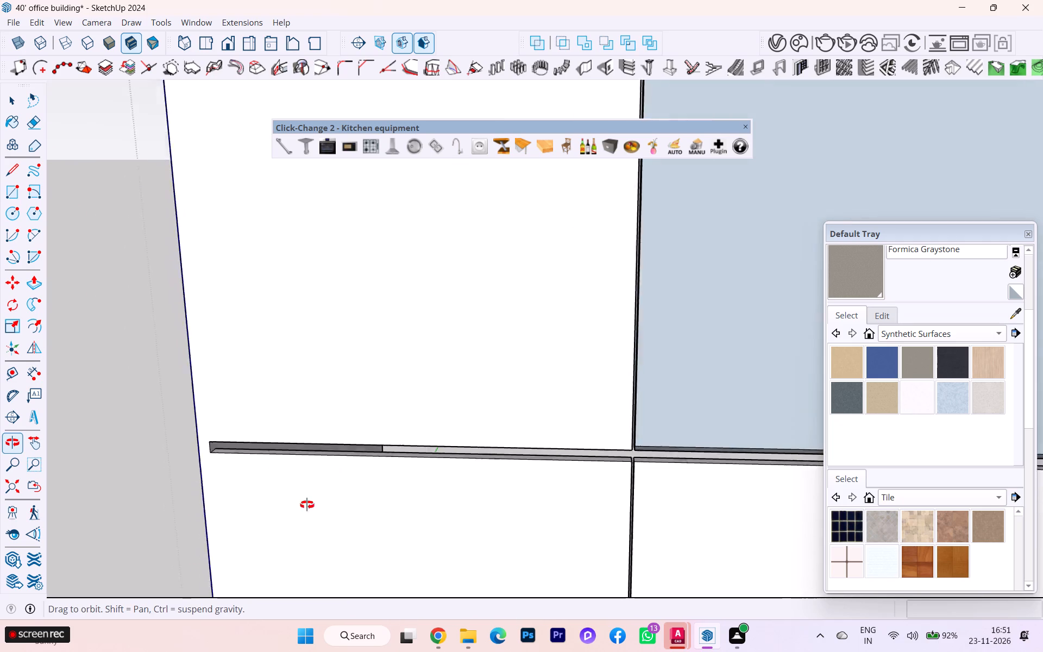
middle_click_drag(307, 505, 410, 573)
Examine the full joint grid, the lining panel's top edge and the upper horizontal joint above the open middle-row panels.
scroll(397, 492, "down", 1)
scroll(397, 492, "up", 1)
scroll(397, 492, "down", 2)
scroll(396, 492, "up", 2)
scroll(395, 492, "down", 8)
scroll(259, 452, "down", 4)
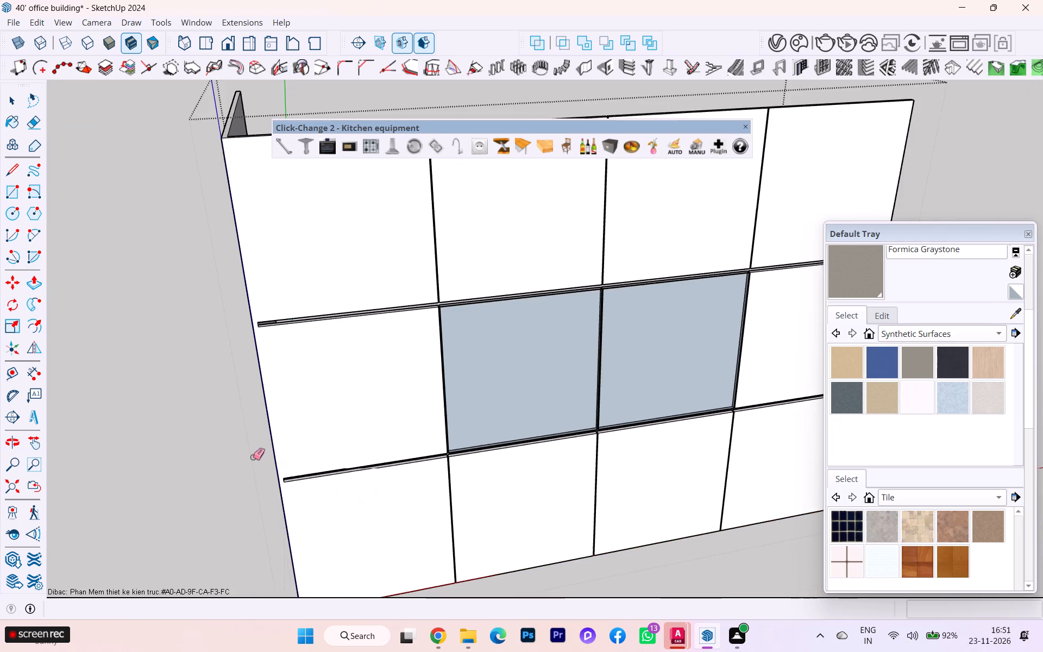
scroll(249, 461, "down", 10)
scroll(249, 461, "up", 1)
scroll(249, 461, "down", 1)
scroll(344, 247, "up", 5)
scroll(406, 199, "up", 7)
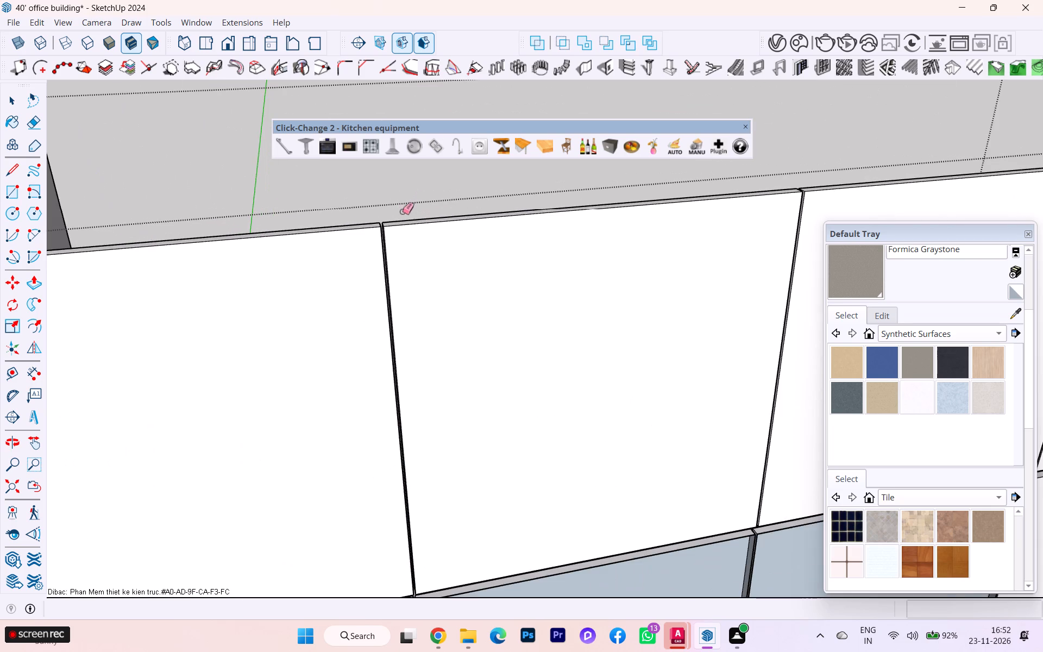
scroll(400, 212, "up", 4)
scroll(109, 235, "down", 5)
scroll(149, 294, "down", 4)
scroll(206, 541, "up", 3)
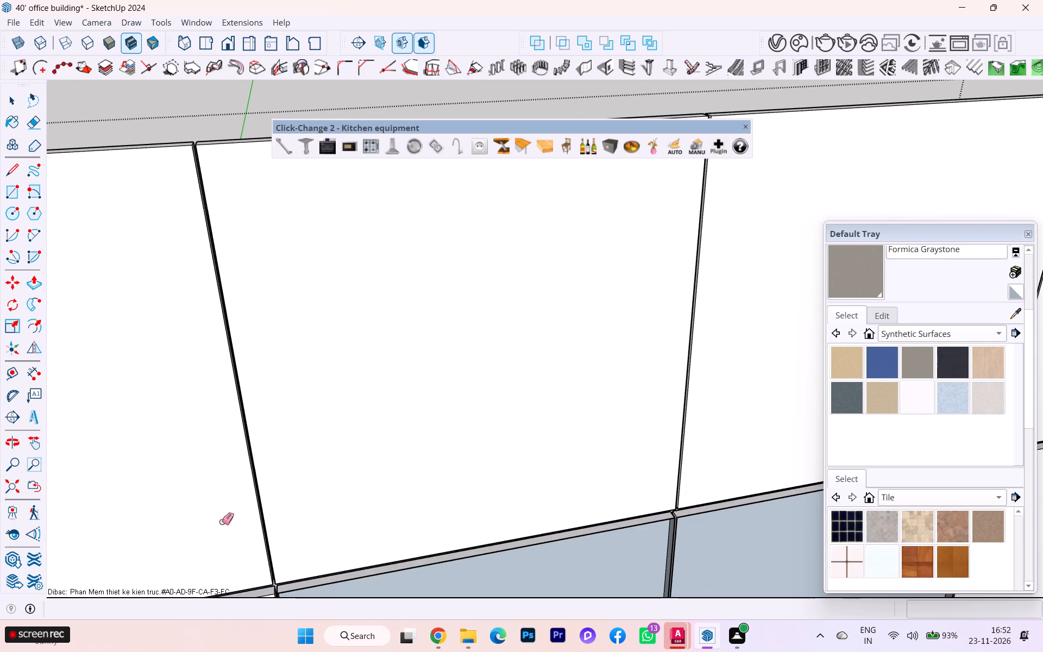
scroll(273, 336, "down", 4)
scroll(340, 639, "down", 1)
scroll(408, 440, "down", 8)
scroll(417, 434, "up", 1)
scroll(418, 434, "down", 1)
scroll(362, 507, "up", 4)
scroll(362, 507, "down", 1)
scroll(362, 507, "up", 3)
scroll(362, 507, "down", 1)
scroll(362, 507, "up", 1)
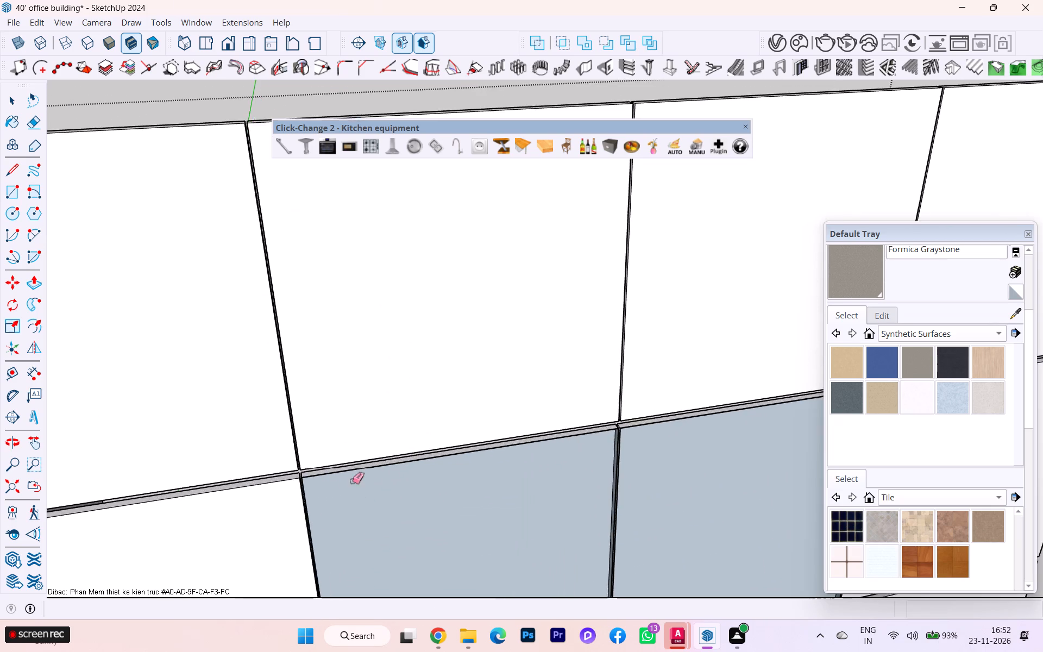
scroll(352, 481, "up", 2)
scroll(332, 459, "down", 5)
scroll(332, 459, "up", 9)
middle_click_drag(305, 454, 299, 318)
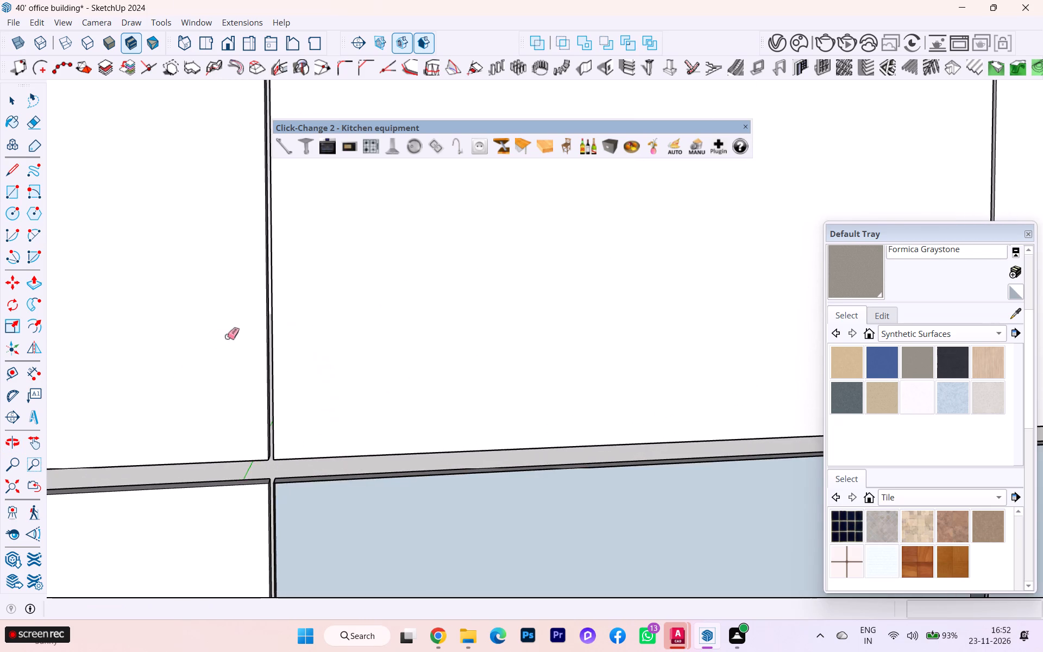
scroll(165, 373, "down", 3)
scroll(158, 380, "up", 4)
scroll(158, 380, "down", 6)
scroll(624, 466, "up", 4)
scroll(689, 427, "down", 1)
middle_click_drag(677, 435, 595, 471)
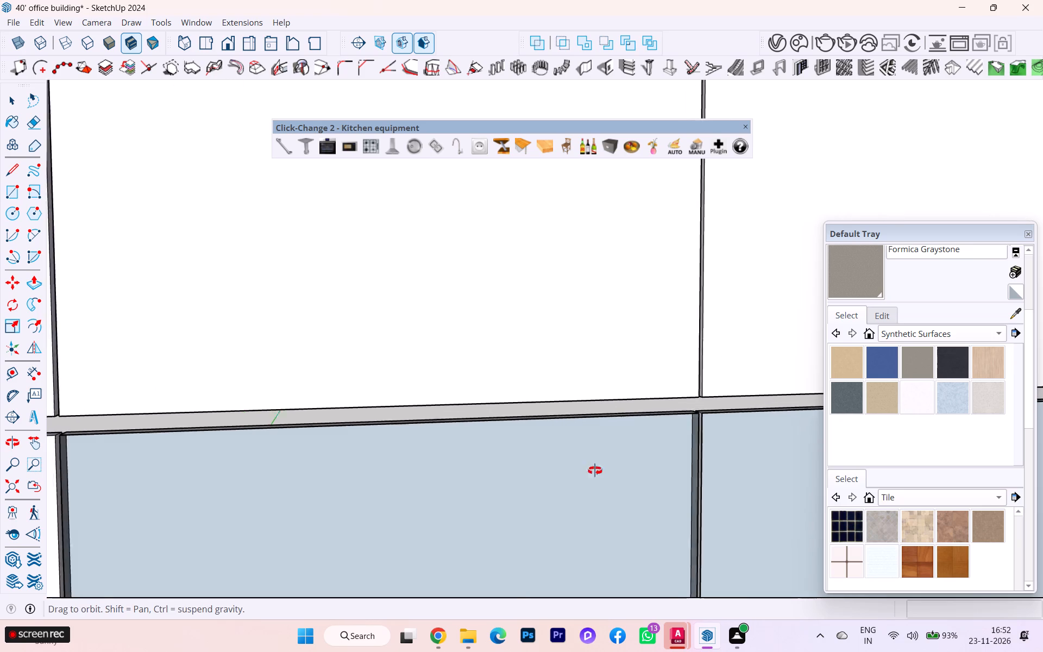
middle_click_drag(595, 471, 624, 446)
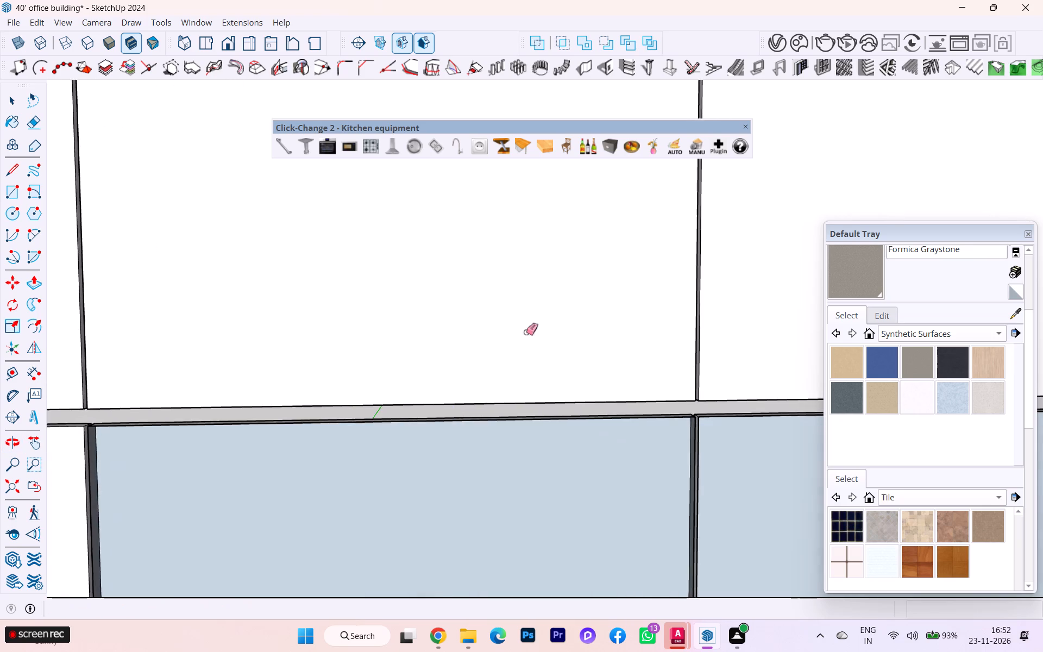
scroll(526, 332, "down", 2)
scroll(526, 332, "up", 1)
scroll(526, 332, "down", 1)
scroll(318, 443, "down", 2)
Draw a rectangle about 2' 3 1/16" by 2' 3 1/4", locked to the green axis, to close the middle row's second-column opening.
key("r")
scroll(191, 412, "up", 2)
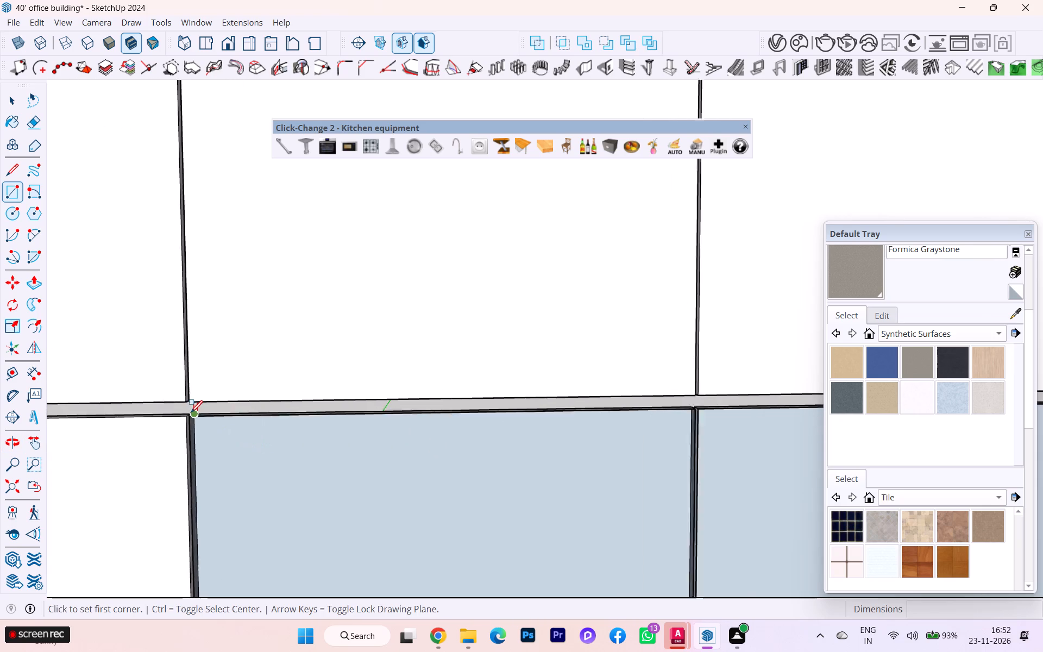
scroll(191, 412, "up", 5)
scroll(211, 436, "down", 2)
middle_click_drag(215, 437, 367, 471)
scroll(248, 462, "up", 3)
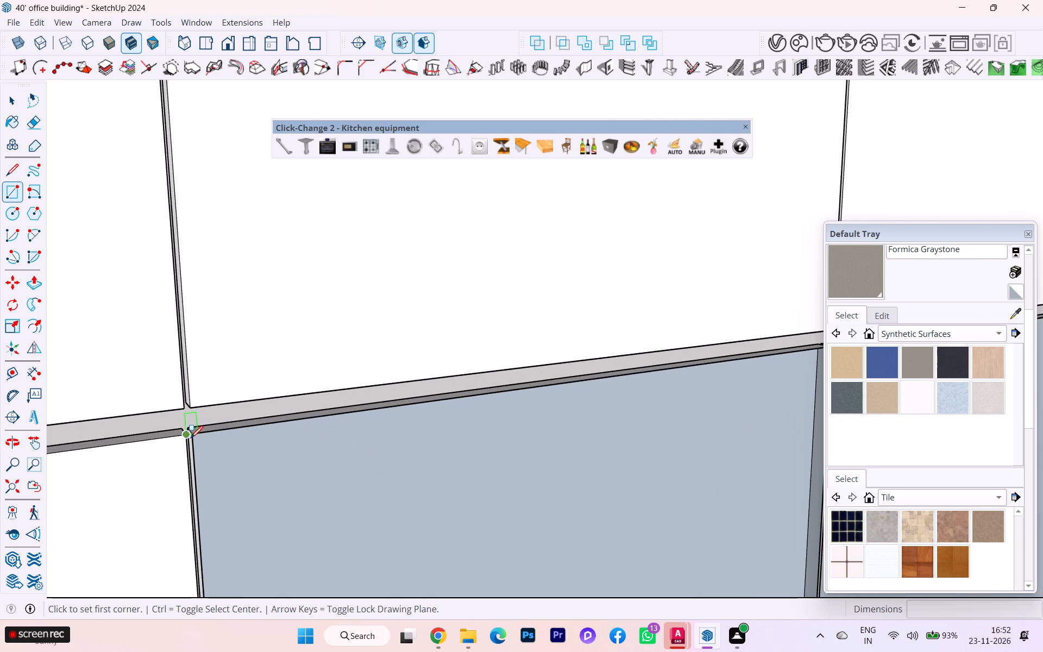
left_click(194, 436)
scroll(272, 439, "down", 5)
scroll(264, 428, "up", 1)
scroll(257, 419, "down", 1)
scroll(210, 390, "down", 1)
scroll(210, 390, "up", 1)
scroll(210, 390, "down", 2)
scroll(209, 390, "up", 1)
scroll(209, 389, "down", 2)
scroll(206, 374, "up", 1)
scroll(205, 373, "down", 2)
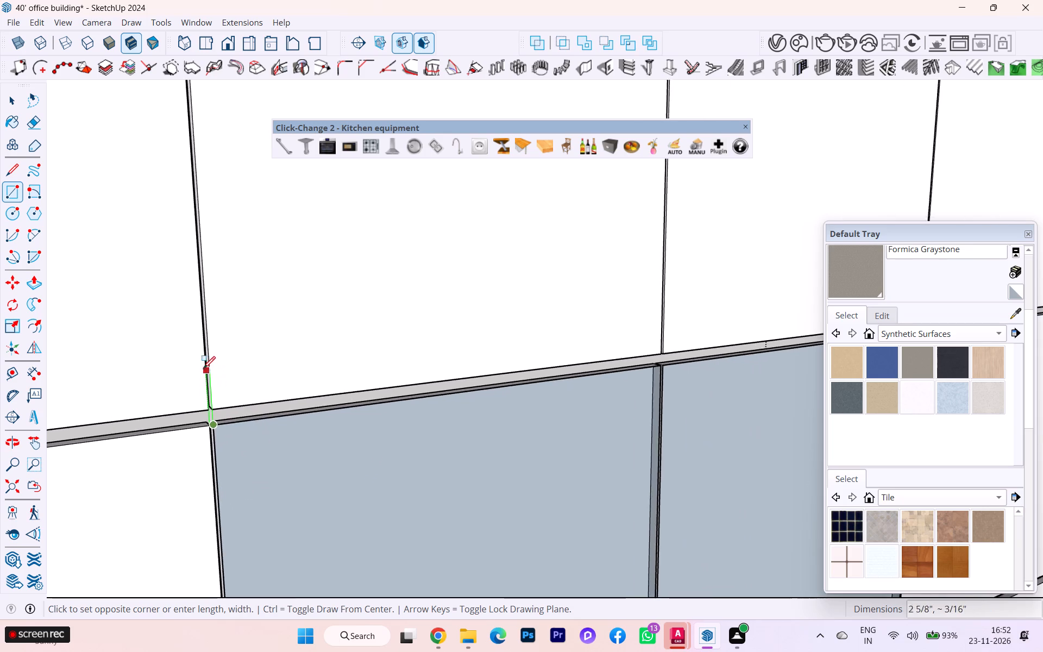
scroll(204, 370, "up", 3)
scroll(203, 368, "down", 3)
scroll(171, 340, "up", 1)
scroll(171, 340, "down", 14)
scroll(187, 330, "up", 2)
scroll(190, 330, "down", 1)
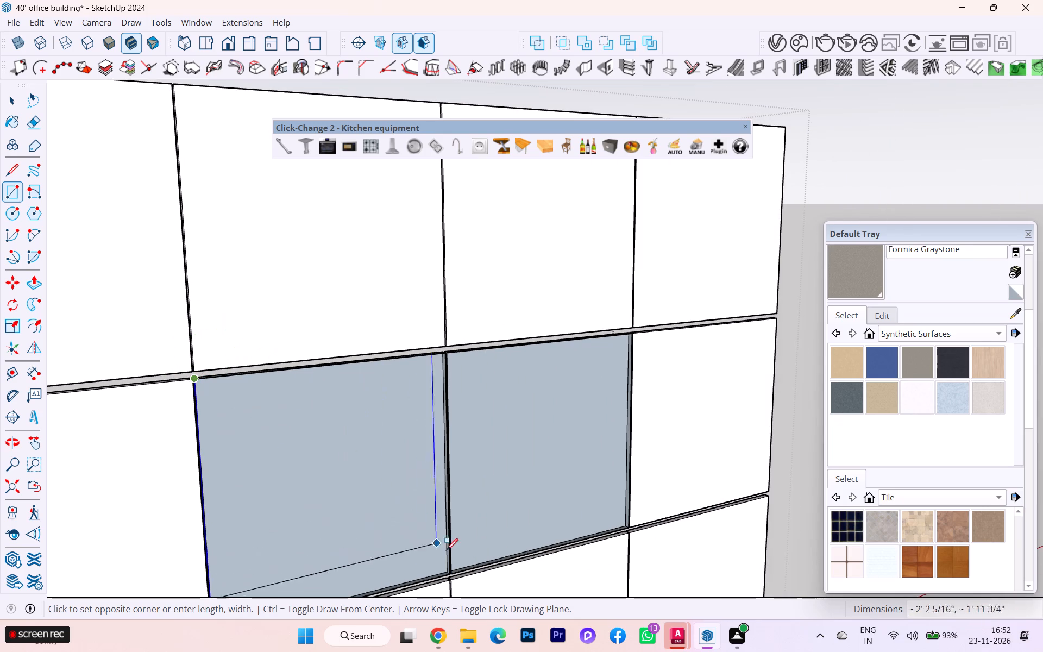
key("Left")
scroll(445, 580, "up", 7)
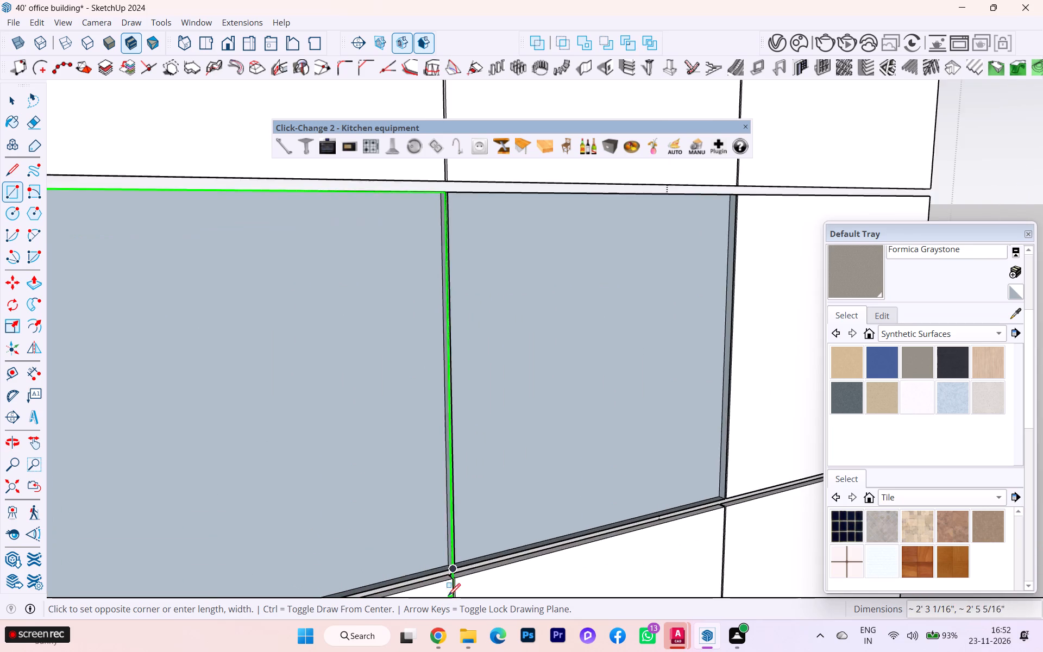
scroll(448, 595, "up", 2)
scroll(453, 580, "down", 1)
scroll(459, 553, "up", 6)
left_click(451, 571)
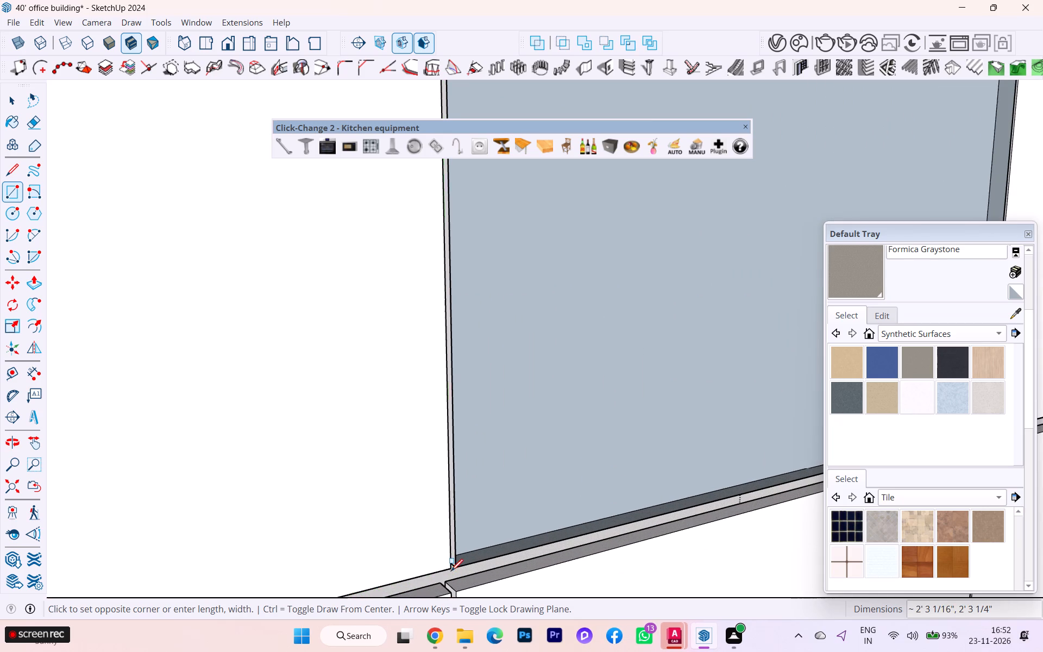
Draw a corner-to-corner rectangle 2' 3 1/4" high, locked to the green axis, over the remaining middle-row opening in the third column.
scroll(493, 529, "down", 6)
scroll(323, 501, "down", 5)
scroll(386, 518, "down", 2)
middle_click_drag(463, 523, 376, 548)
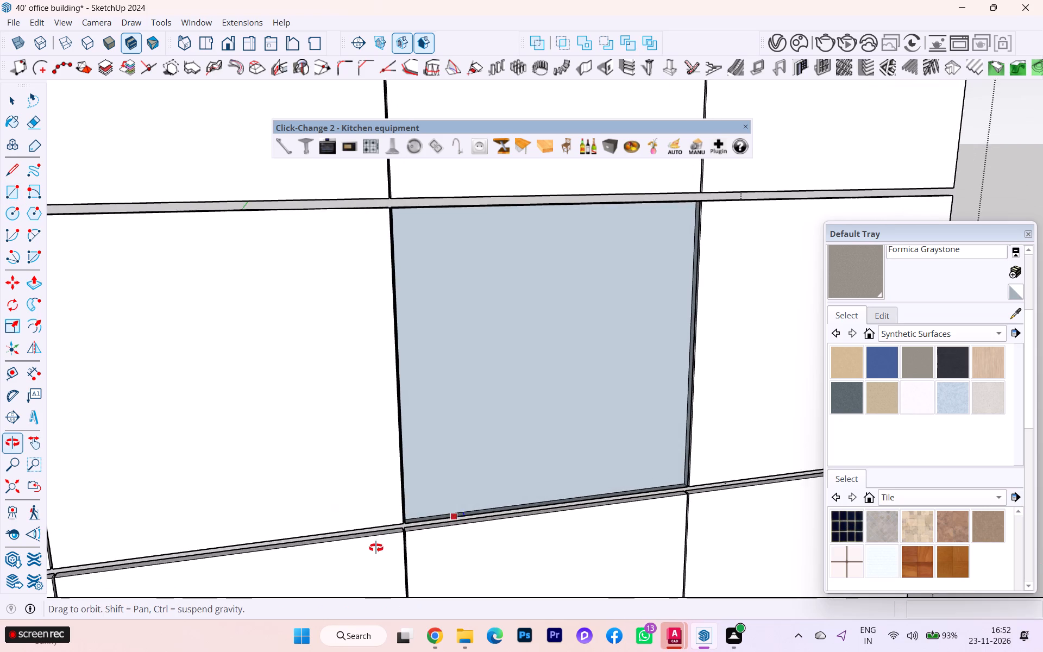
middle_click_drag(376, 548, 376, 551)
scroll(487, 292, "up", 2)
scroll(387, 196, "up", 6)
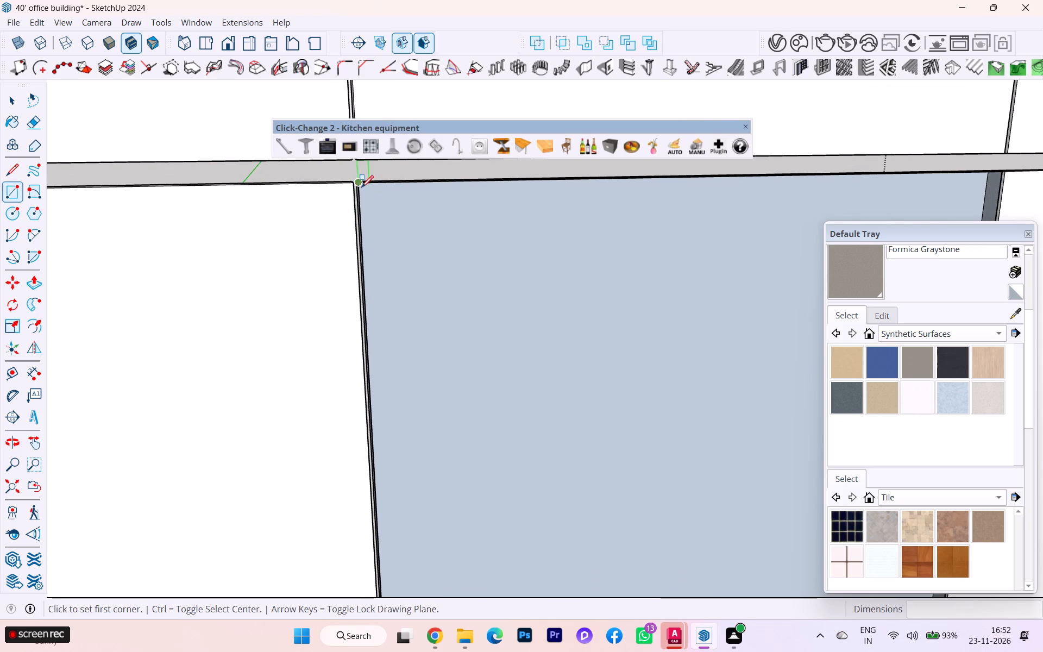
left_click(360, 183)
scroll(595, 348, "down", 4)
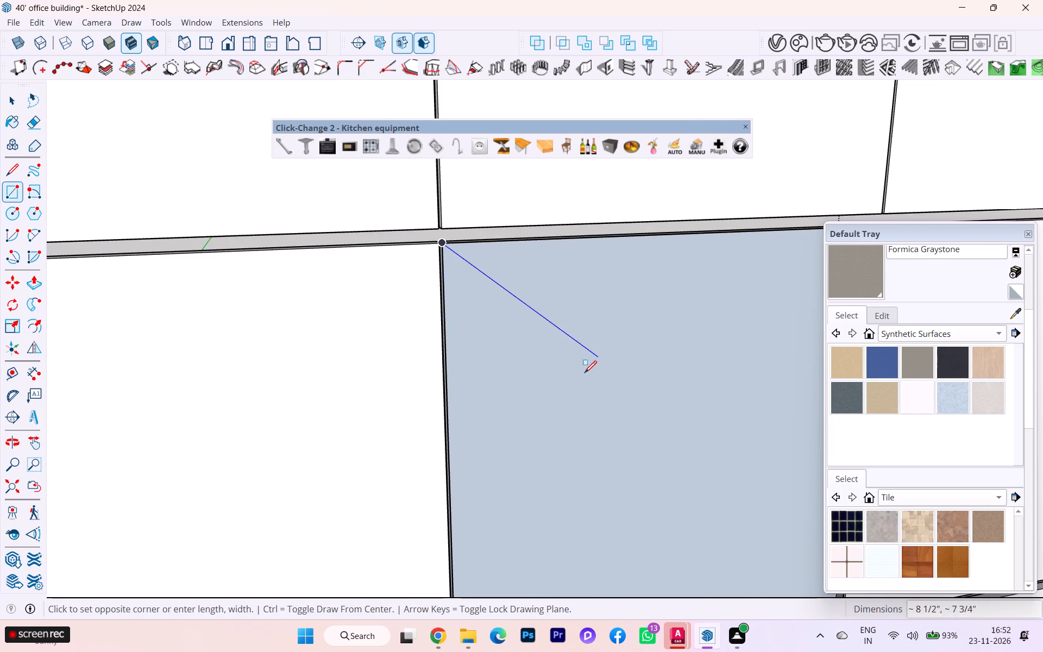
key("Left")
scroll(490, 354, "down", 3)
scroll(411, 347, "down", 4)
scroll(651, 507, "up", 2)
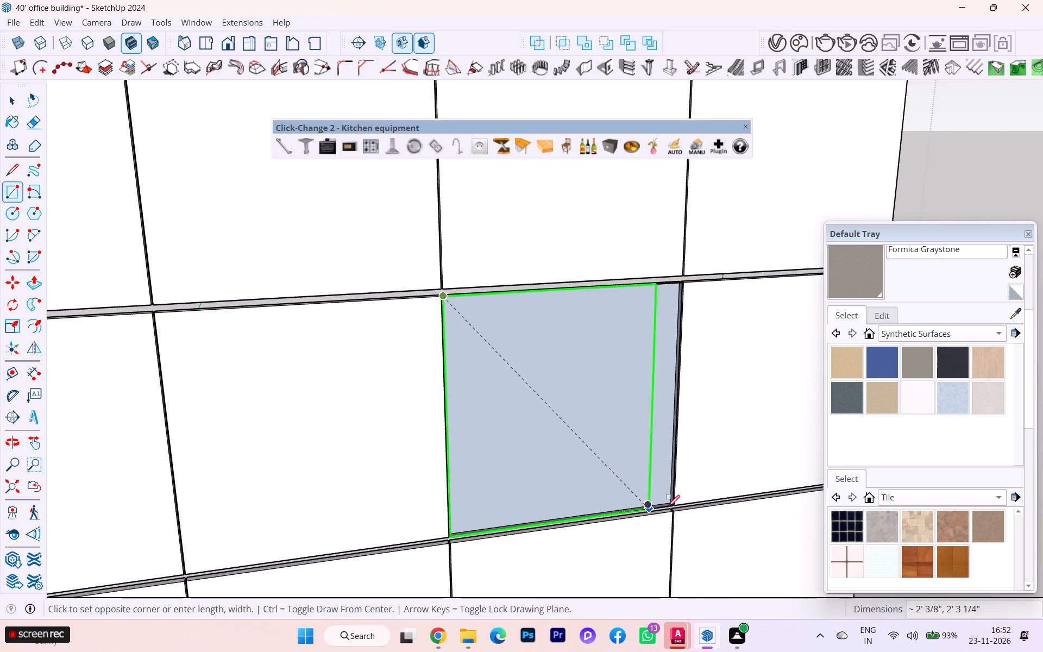
scroll(668, 507, "up", 13)
left_click(666, 501)
Examine the whole lining panel grid and its upper outer corner from an oblique view.
scroll(654, 457, "down", 4)
scroll(653, 455, "up", 1)
scroll(652, 455, "down", 8)
scroll(602, 447, "down", 12)
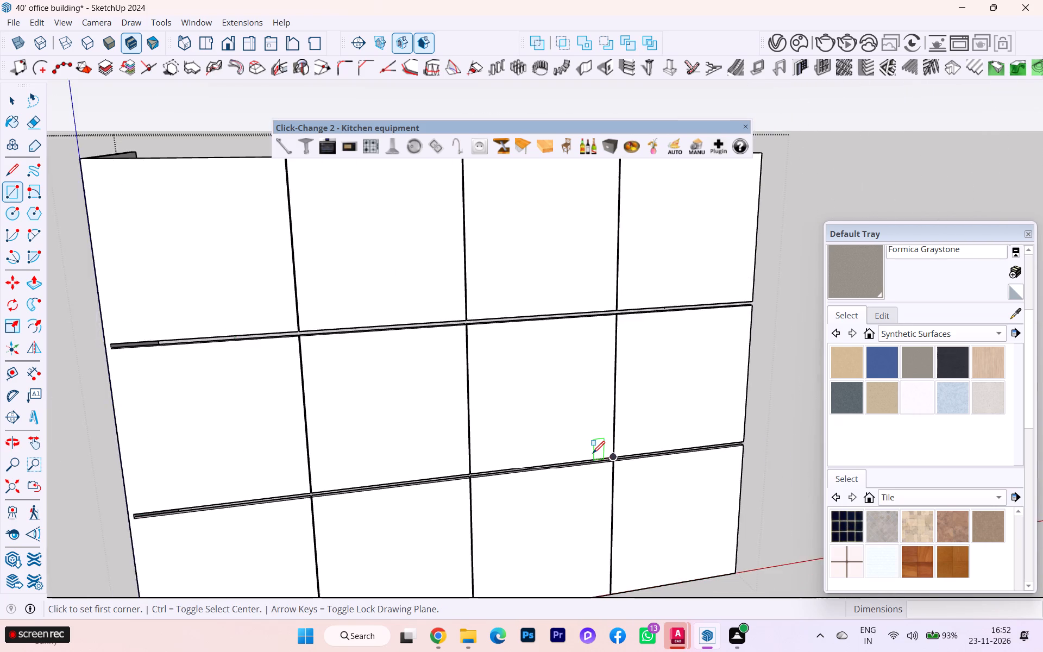
scroll(592, 453, "down", 4)
middle_click_drag(601, 447, 353, 509)
scroll(690, 291, "up", 7)
scroll(680, 298, "down", 1)
scroll(680, 299, "up", 1)
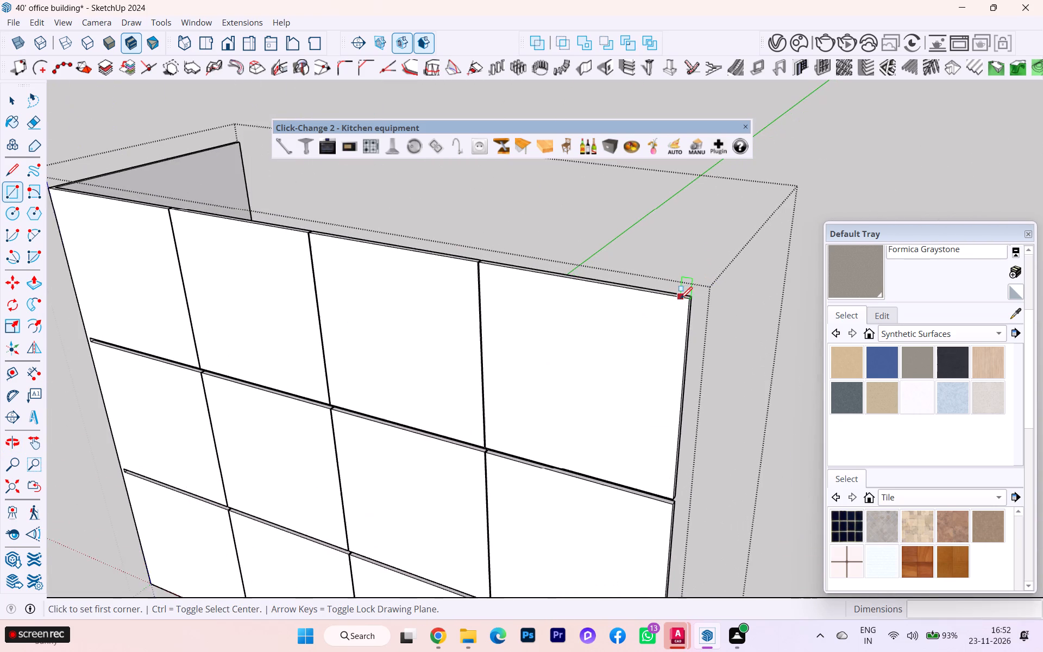
Examine the lining panel's top edge, vertical joints and upper corners from both sides.
scroll(669, 306, "up", 1)
middle_click_drag(635, 300, 700, 372)
scroll(443, 241, "down", 3)
scroll(443, 241, "up", 4)
scroll(443, 241, "down", 1)
scroll(443, 241, "up", 1)
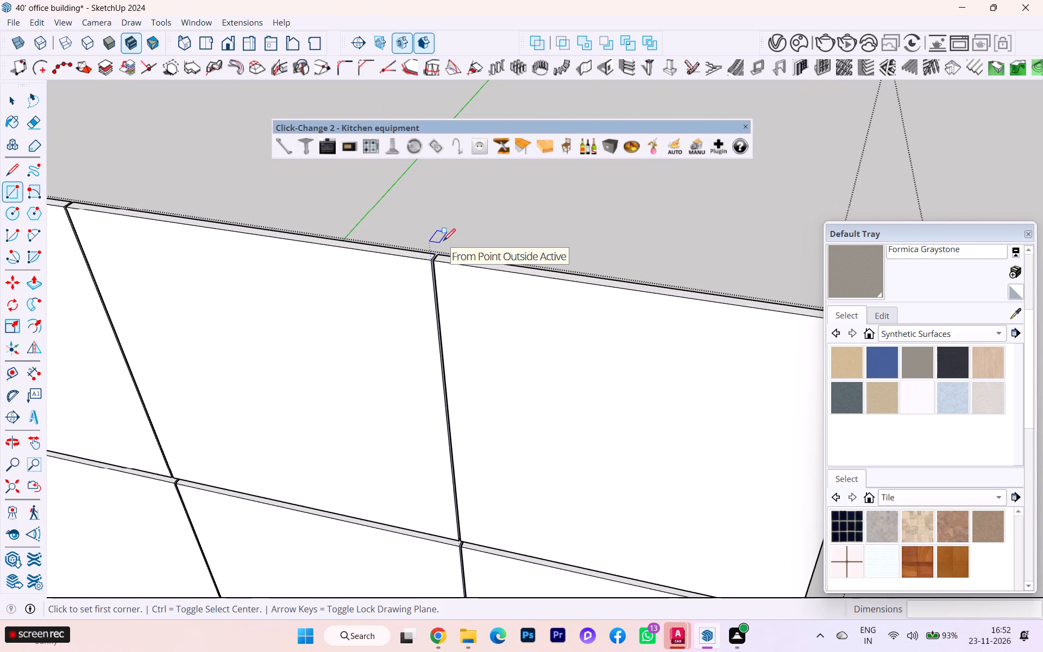
scroll(443, 241, "up", 1)
scroll(505, 261, "down", 2)
scroll(512, 366, "down", 3)
middle_click_drag(275, 445, 405, 328)
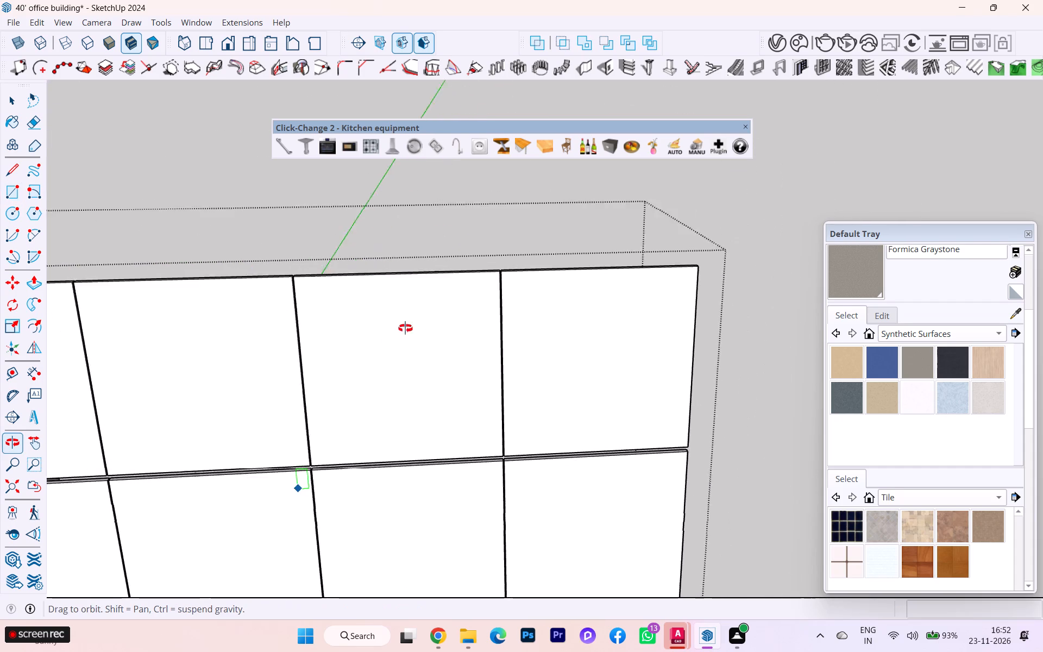
middle_click_drag(405, 328, 461, 305)
scroll(366, 462, "up", 6)
scroll(321, 481, "up", 8)
scroll(376, 373, "down", 2)
scroll(653, 343, "up", 3)
scroll(658, 343, "down", 9)
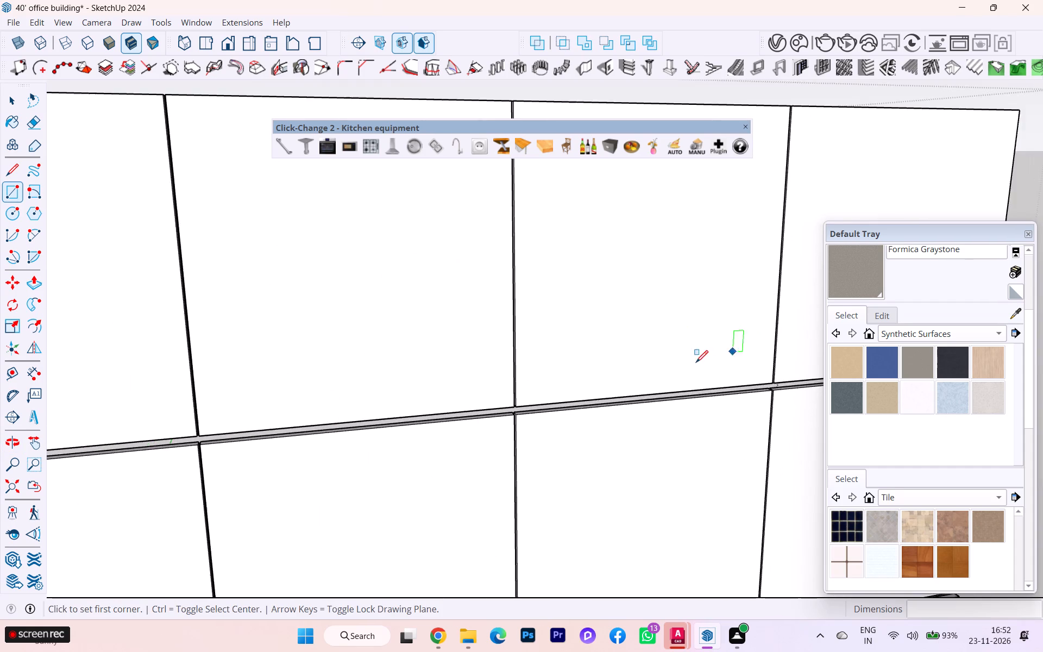
scroll(669, 362, "down", 6)
middle_click_drag(289, 362, 765, 453)
middle_click_drag(191, 425, 574, 400)
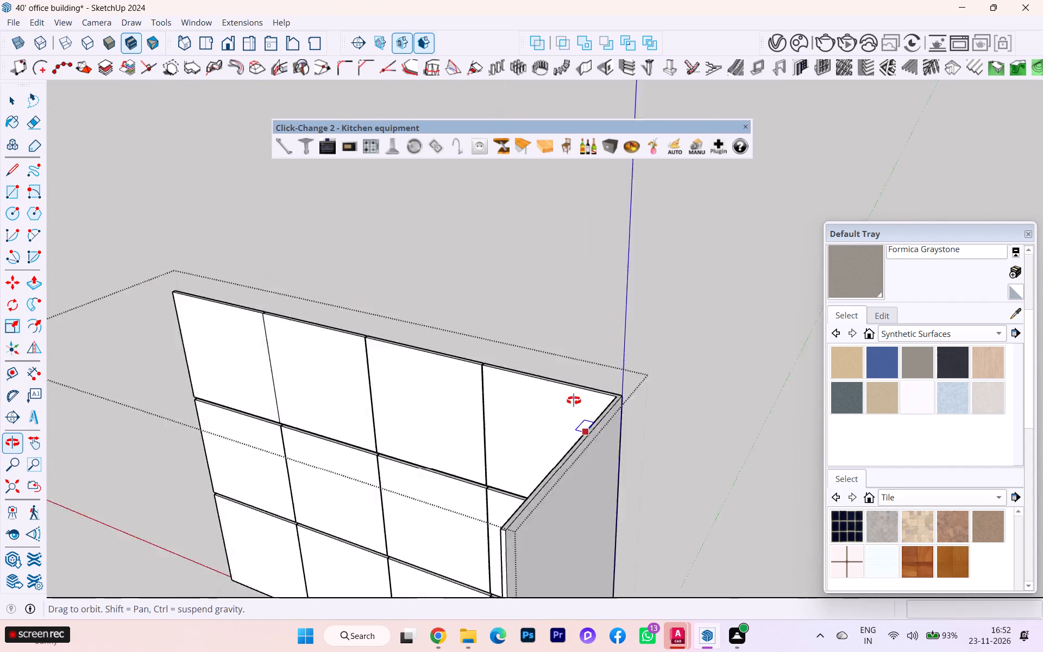
middle_click_drag(574, 400, 693, 369)
scroll(493, 396, "up", 7)
scroll(492, 379, "down", 2)
scroll(496, 376, "up", 2)
scroll(564, 346, "up", 6)
scroll(528, 265, "down", 4)
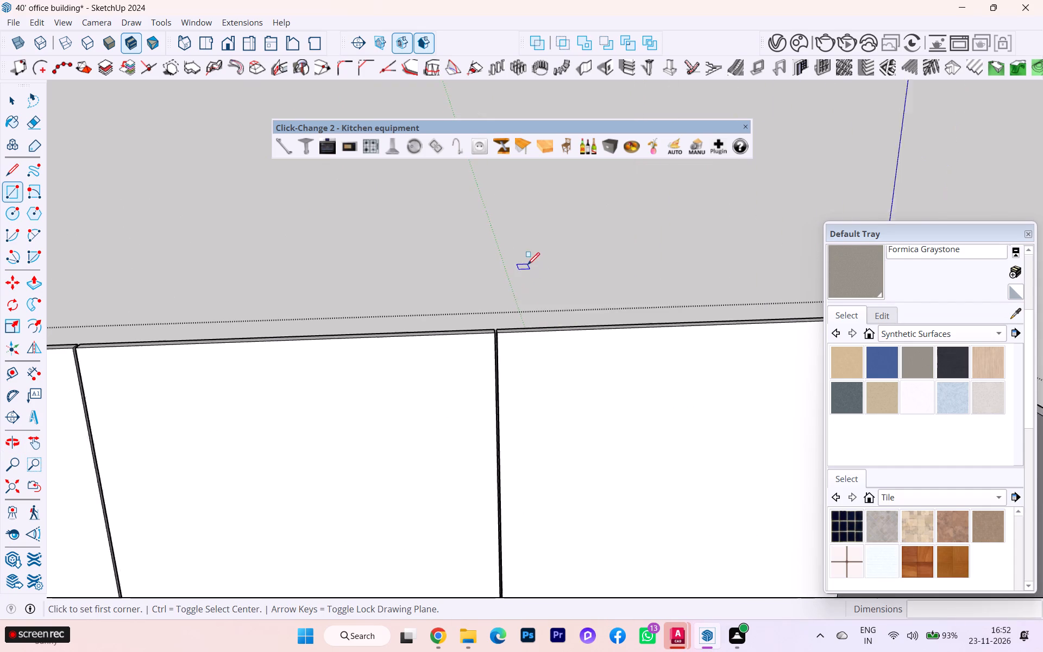
scroll(382, 449, "down", 2)
scroll(381, 449, "up", 1)
scroll(380, 450, "down", 1)
scroll(381, 373, "down", 9)
scroll(292, 541, "up", 4)
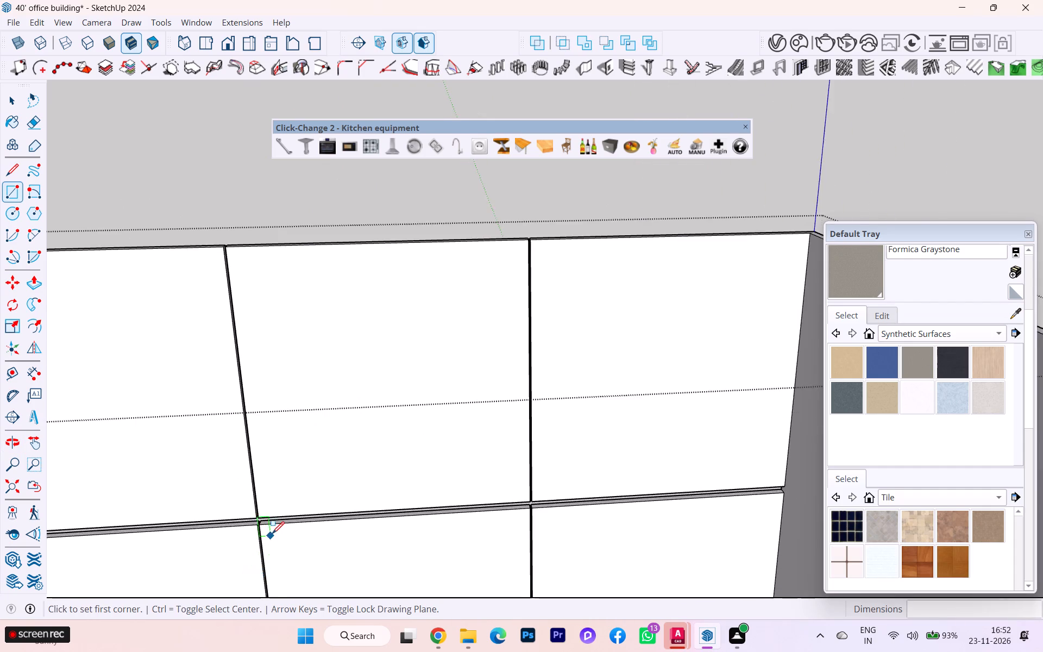
Examine the lining panel's horizontal joints and the full grid for remaining gaps, and close the group's editing.
middle_click_drag(272, 529, 313, 425)
scroll(272, 543, "up", 5)
scroll(257, 571, "down", 1)
scroll(256, 572, "up", 6)
scroll(309, 467, "down", 2)
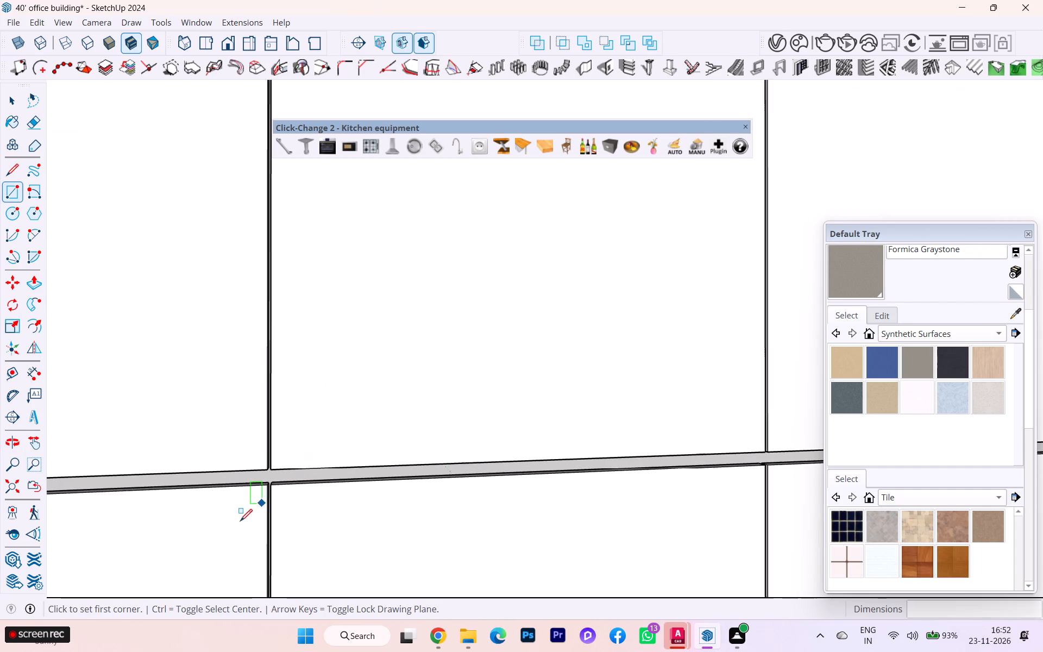
scroll(240, 521, "down", 2)
scroll(237, 529, "up", 1)
scroll(237, 530, "down", 4)
scroll(473, 514, "down", 1)
scroll(473, 514, "up", 1)
scroll(473, 514, "down", 1)
scroll(473, 514, "up", 1)
scroll(473, 514, "down", 3)
scroll(487, 527, "up", 2)
scroll(487, 528, "down", 4)
scroll(487, 534, "up", 2)
scroll(487, 534, "down", 1)
scroll(487, 534, "up", 2)
scroll(487, 534, "down", 2)
scroll(473, 478, "down", 1)
scroll(470, 472, "up", 1)
scroll(470, 472, "down", 2)
scroll(468, 467, "up", 2)
scroll(468, 464, "down", 1)
scroll(424, 378, "down", 3)
scroll(424, 378, "up", 2)
scroll(424, 378, "down", 1)
scroll(418, 387, "up", 1)
scroll(381, 318, "down", 2)
scroll(381, 316, "up", 1)
scroll(381, 315, "down", 6)
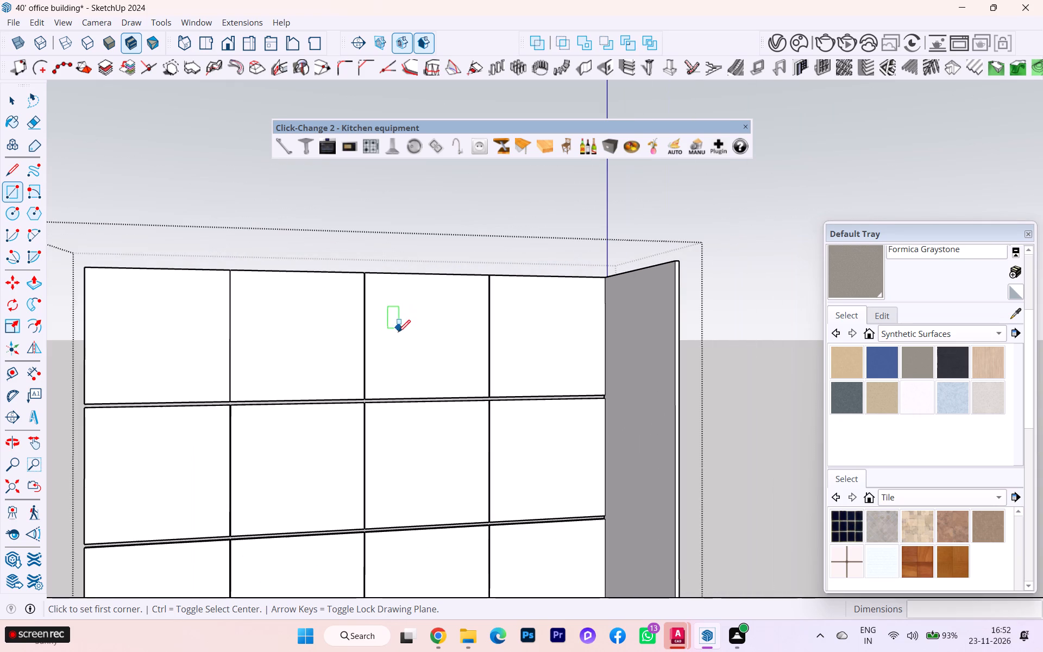
middle_click_drag(388, 360, 372, 435)
scroll(459, 337, "up", 3)
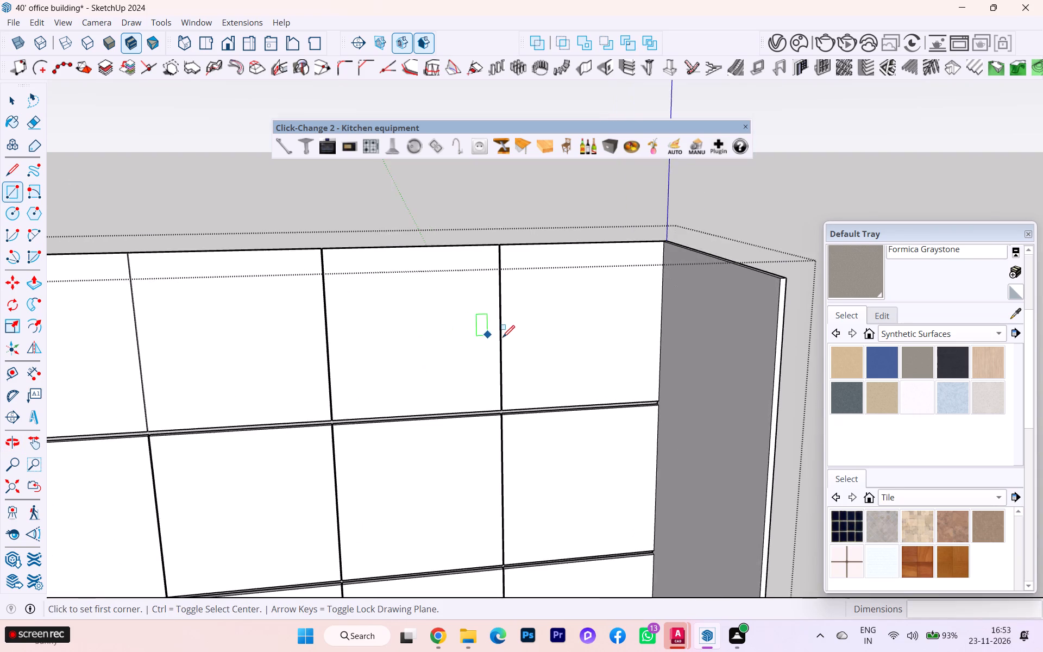
scroll(509, 340, "up", 3)
scroll(514, 338, "down", 3)
left_click(14, 96)
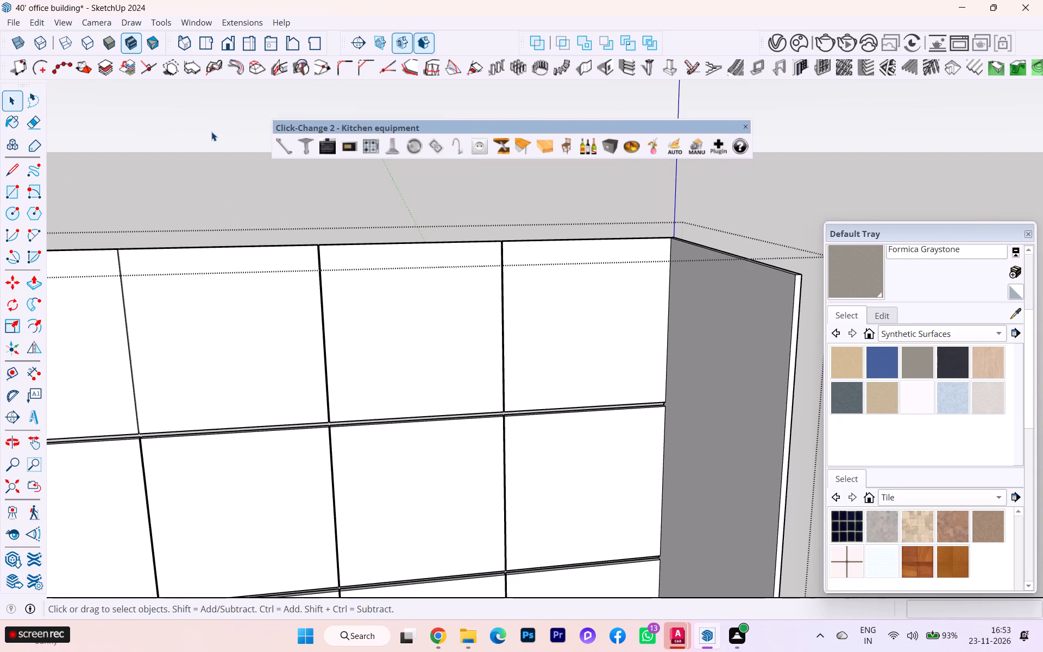
left_click(211, 131)
Bring the whole building back into view and look over the lining panel wall inside the furnished cabin.
scroll(313, 225, "up", 1)
scroll(321, 227, "down", 2)
scroll(340, 228, "up", 2)
scroll(432, 277, "down", 4)
scroll(411, 335, "up", 1)
scroll(405, 355, "down", 2)
scroll(286, 376, "down", 1)
scroll(286, 376, "up", 1)
scroll(286, 376, "down", 1)
scroll(286, 376, "up", 2)
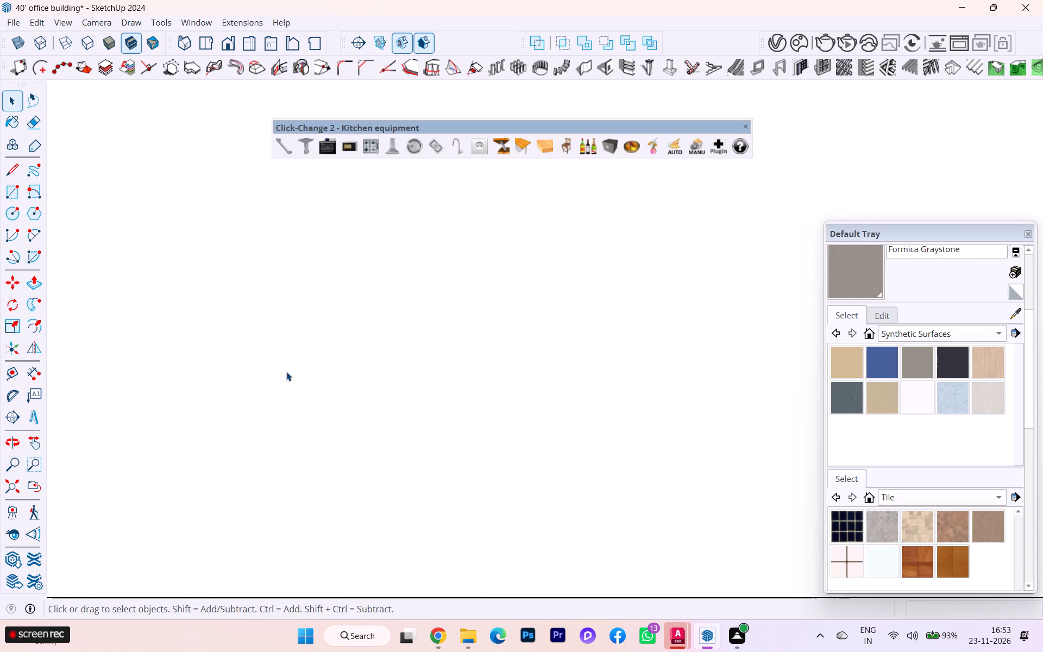
scroll(287, 363, "down", 1)
left_click(18, 561)
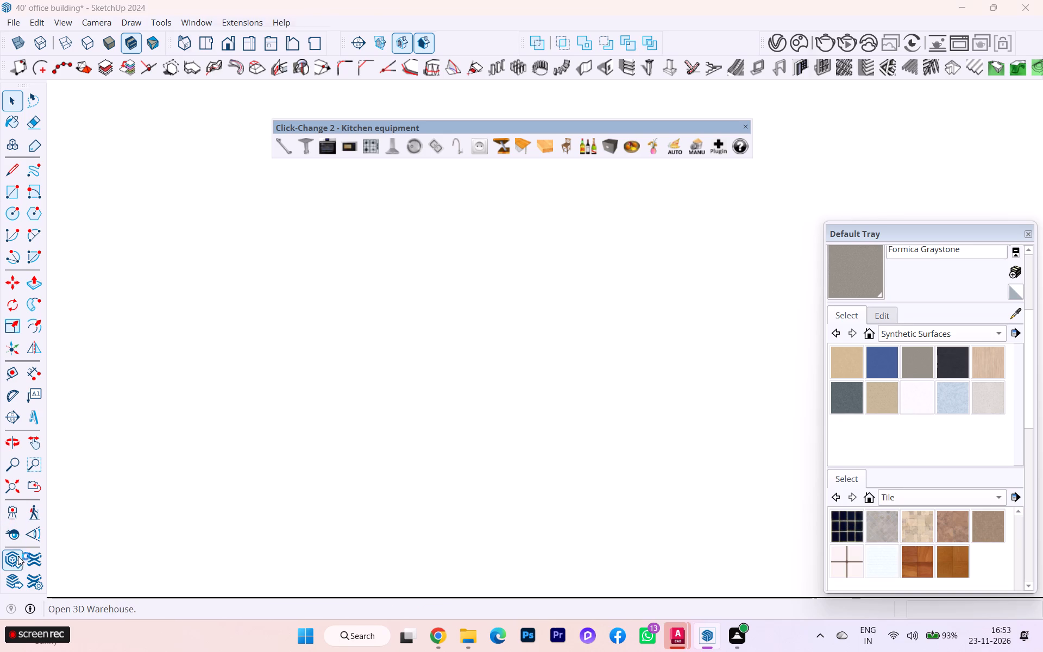
left_click(14, 485)
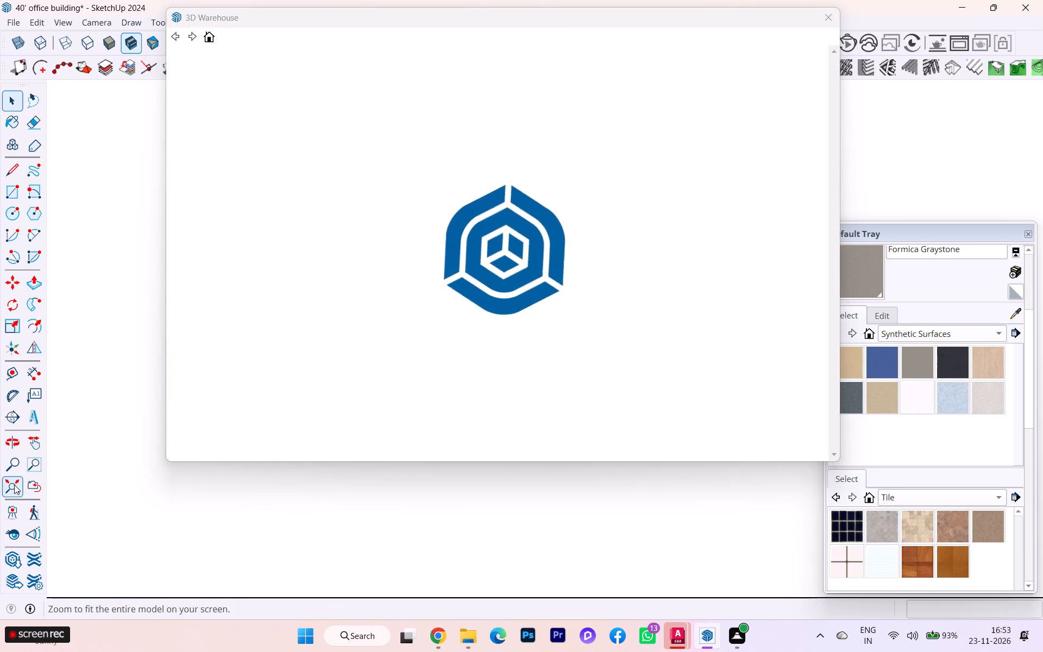
left_click(837, 17)
left_click(834, 16)
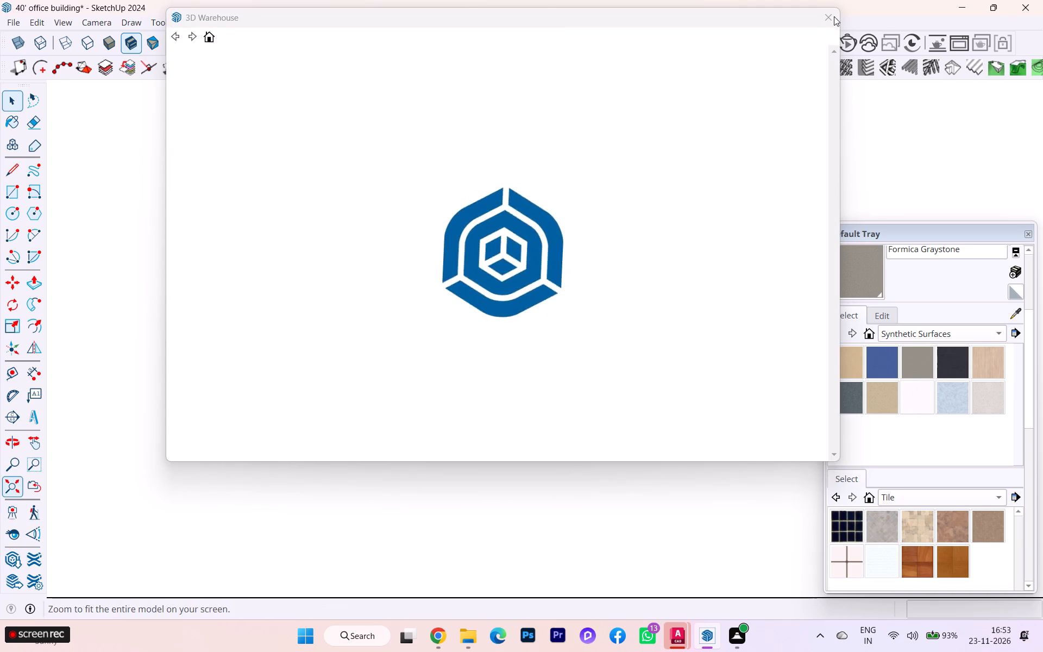
scroll(61, 455, "down", 9)
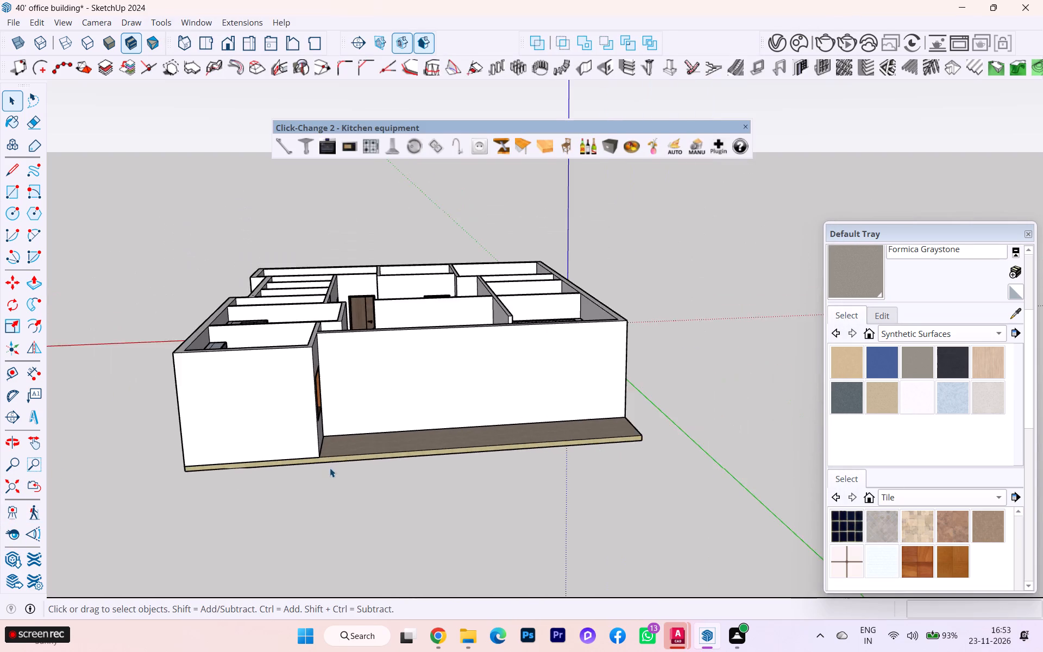
scroll(328, 469, "down", 2)
scroll(328, 469, "up", 1)
middle_click_drag(327, 469, 325, 615)
scroll(661, 366, "up", 3)
scroll(637, 354, "down", 1)
scroll(636, 354, "up", 9)
scroll(482, 340, "down", 1)
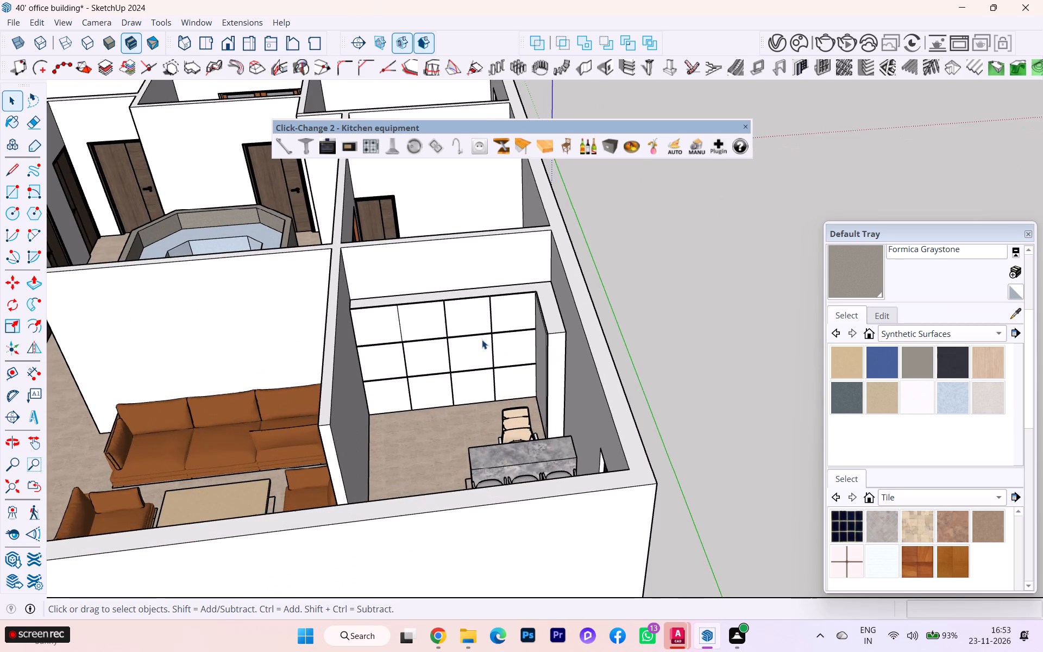
scroll(493, 327, "up", 4)
middle_click_drag(562, 344, 681, 366)
scroll(583, 374, "up", 4)
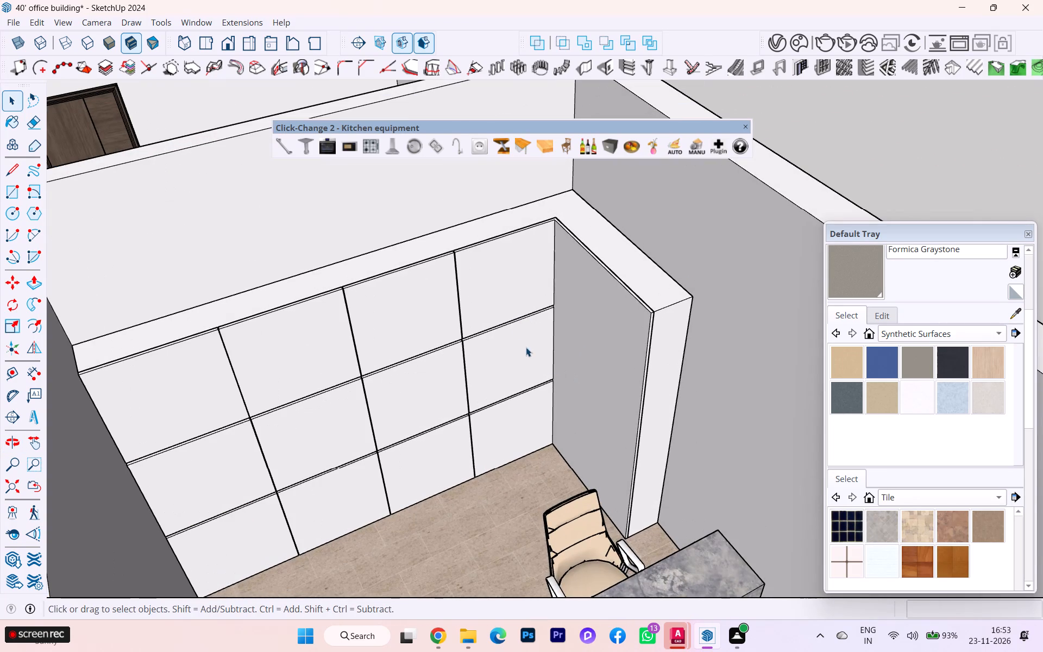
Paint the fourth-column grid panels and the adjoining side panel with the beige speckled Synthetic Surfaces material.
left_click(519, 297)
triple_click(507, 283)
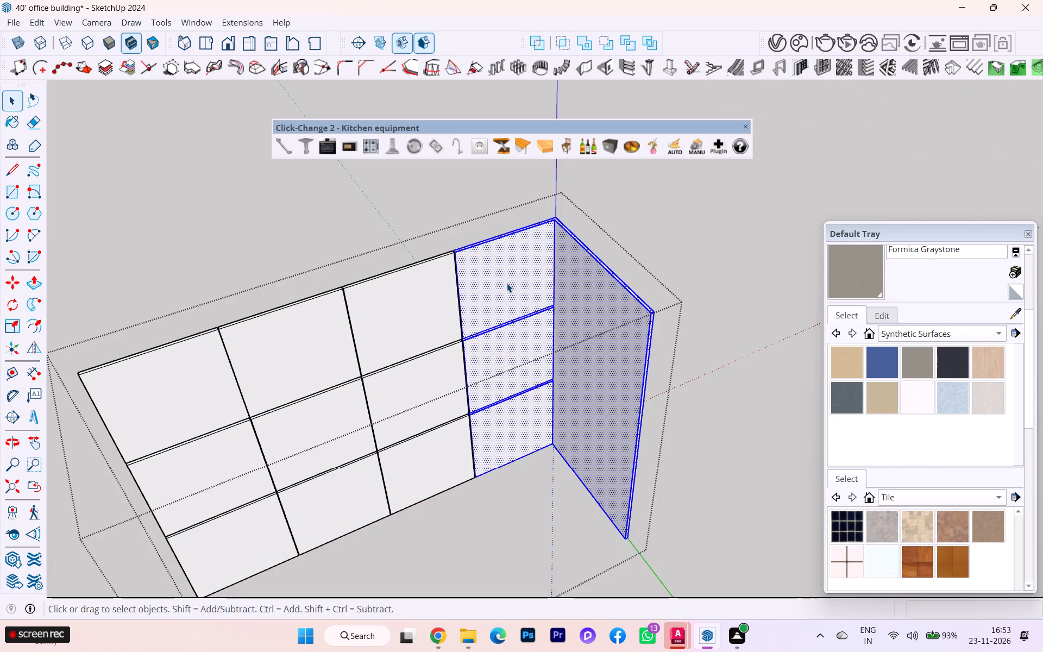
left_click(507, 283)
double_click(507, 283)
triple_click(507, 283)
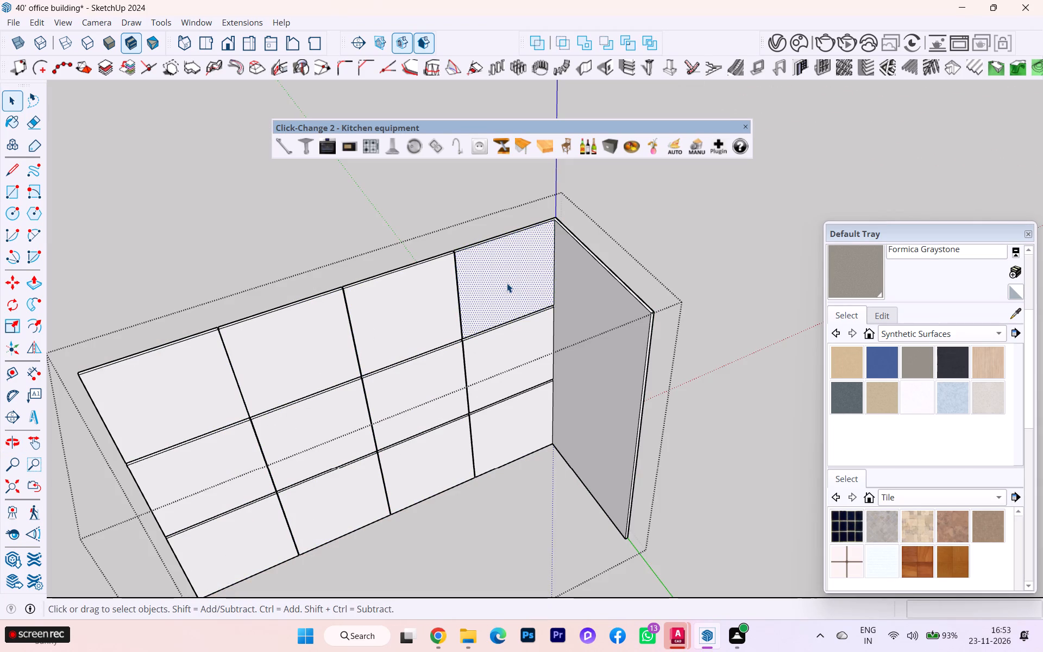
left_click(507, 283)
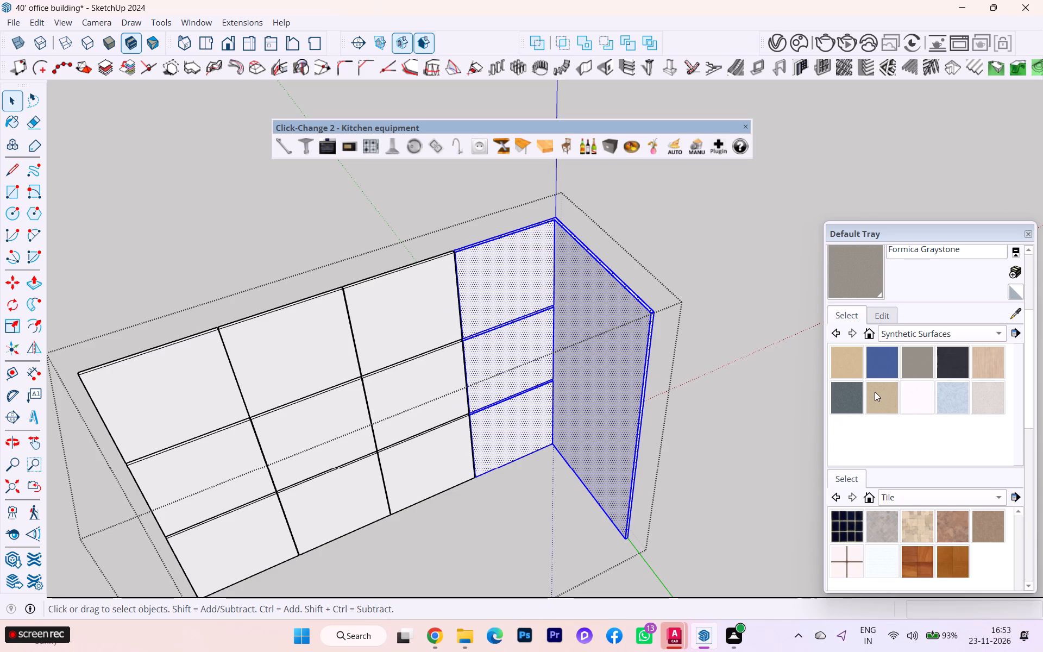
left_click(875, 392)
left_click(533, 275)
Paint the remaining nine grid panels in the first three columns with the same beige speckled material and close the group.
left_click(432, 291)
left_click(293, 351)
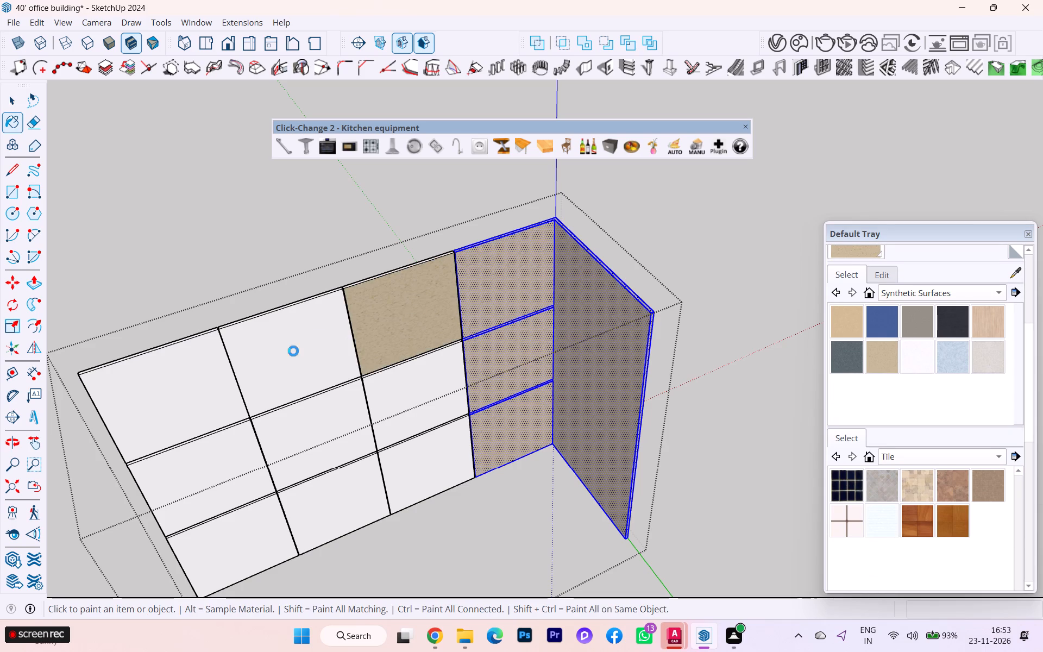
left_click(212, 371)
left_click(196, 455)
left_click(327, 460)
left_click(394, 405)
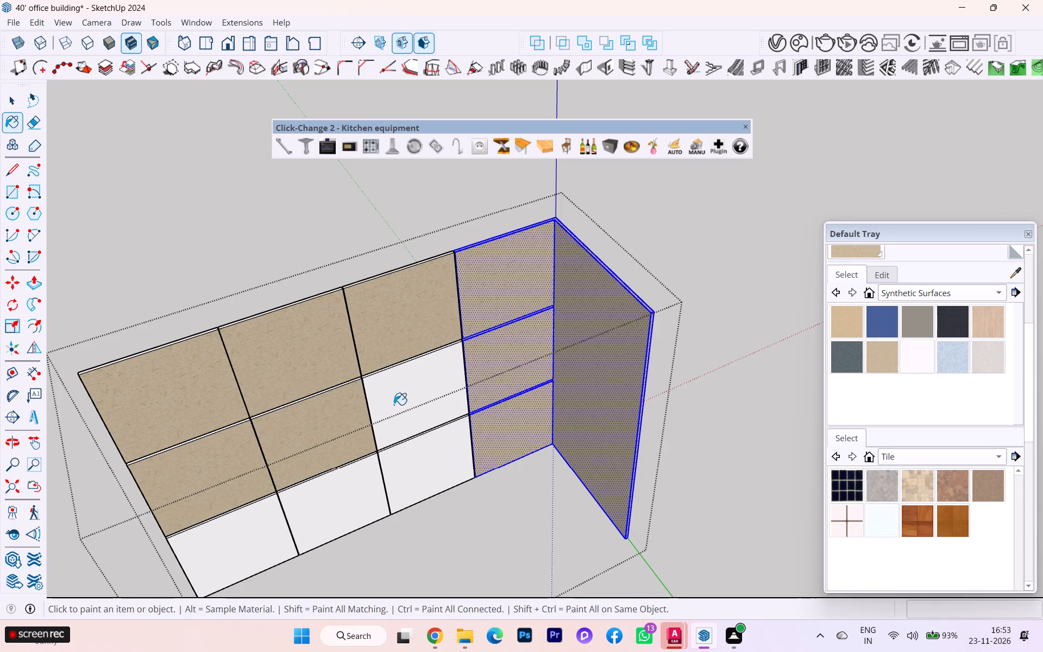
left_click(463, 490)
left_click(443, 480)
left_click(341, 500)
left_click(249, 529)
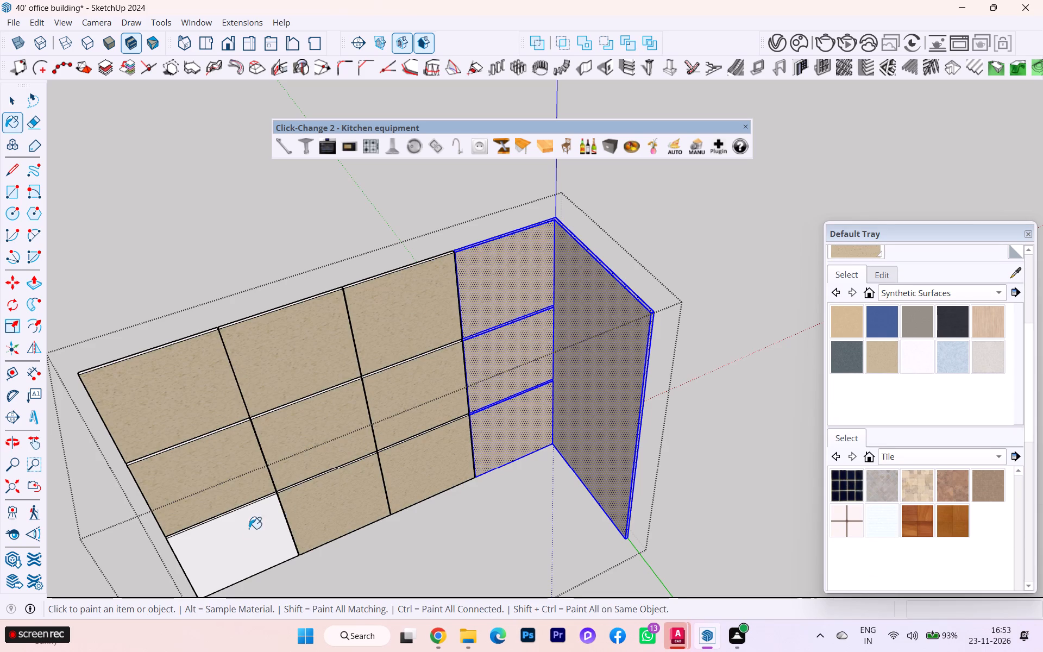
left_click(7, 104)
left_click(238, 186)
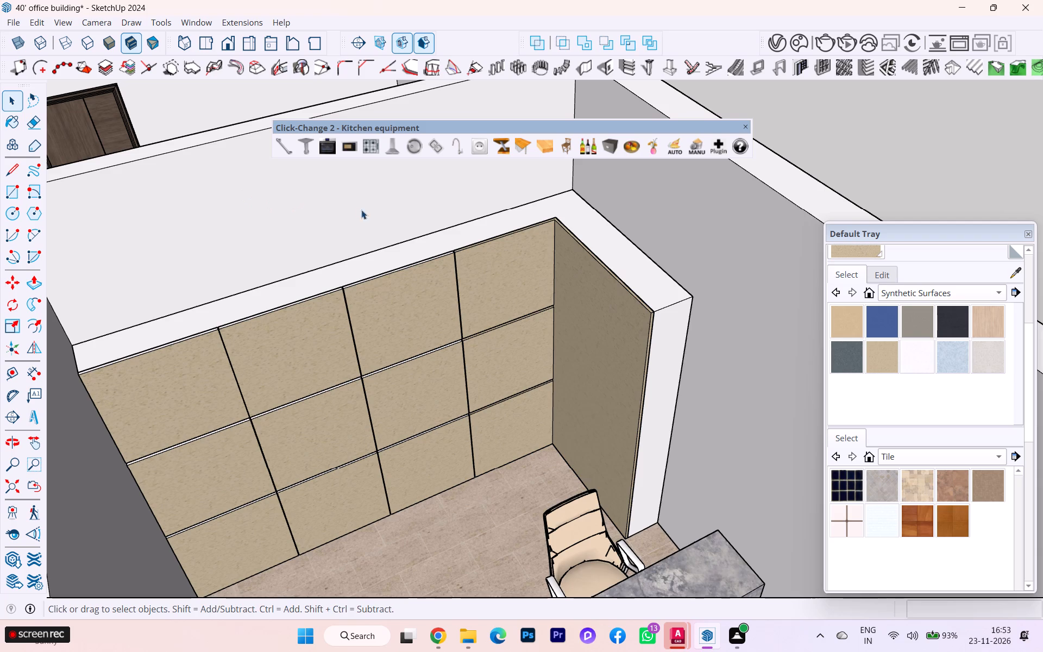
Examine the painted lining wall, its joints and the side panel inside the cabin from several angles.
middle_click_drag(558, 209, 538, 131)
scroll(405, 356, "down", 2)
middle_click_drag(388, 368, 351, 315)
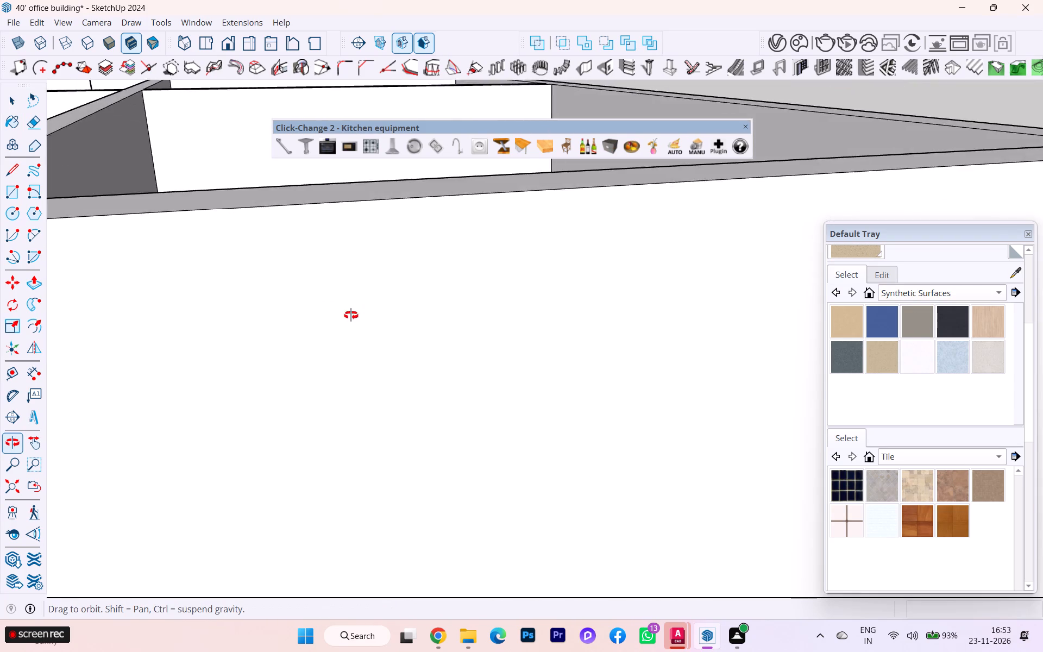
middle_click_drag(351, 315, 325, 391)
scroll(455, 386, "up", 3)
scroll(551, 372, "down", 1)
middle_click_drag(552, 371, 627, 367)
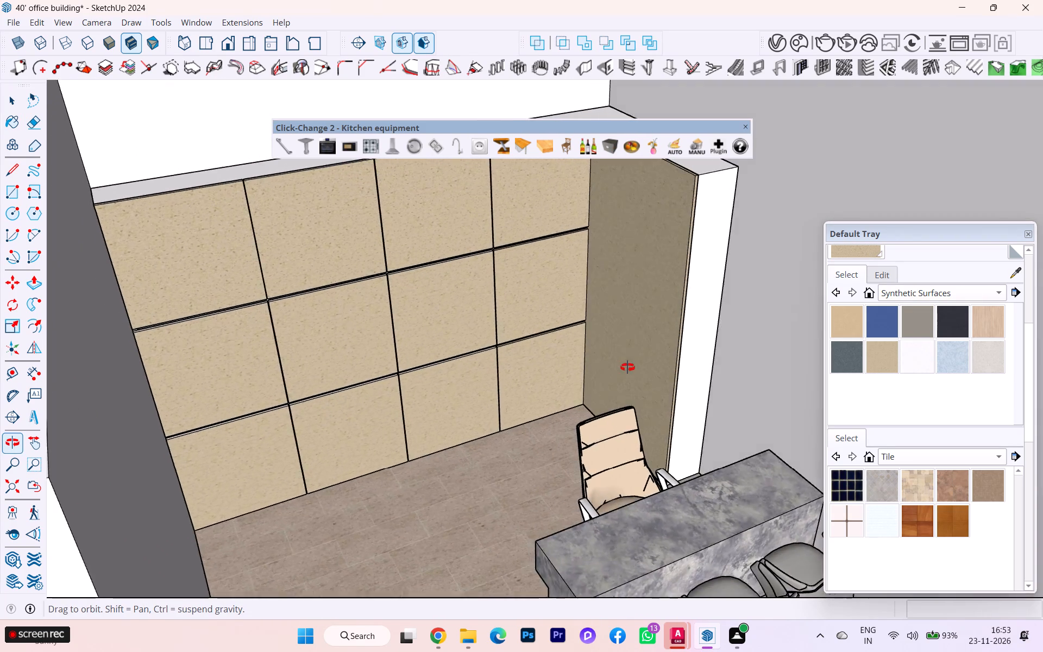
middle_click_drag(627, 367, 697, 409)
scroll(673, 396, "up", 2)
scroll(312, 335, "down", 2)
middle_click_drag(183, 338, 217, 374)
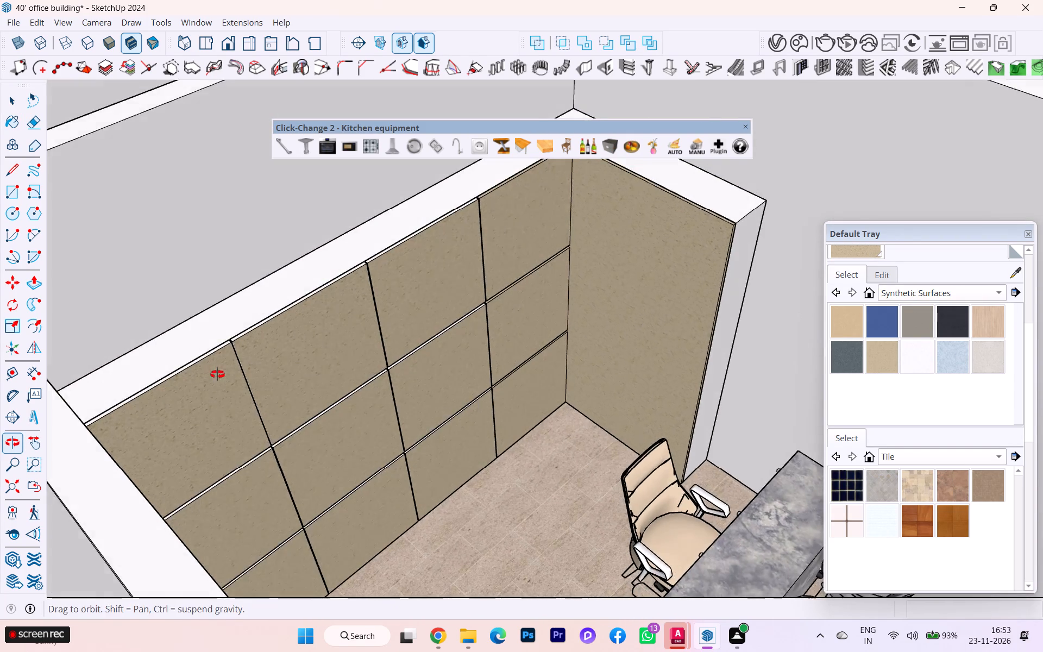
middle_click_drag(217, 374, 218, 374)
scroll(538, 262, "up", 4)
scroll(585, 231, "down", 3)
middle_click_drag(585, 231, 343, 221)
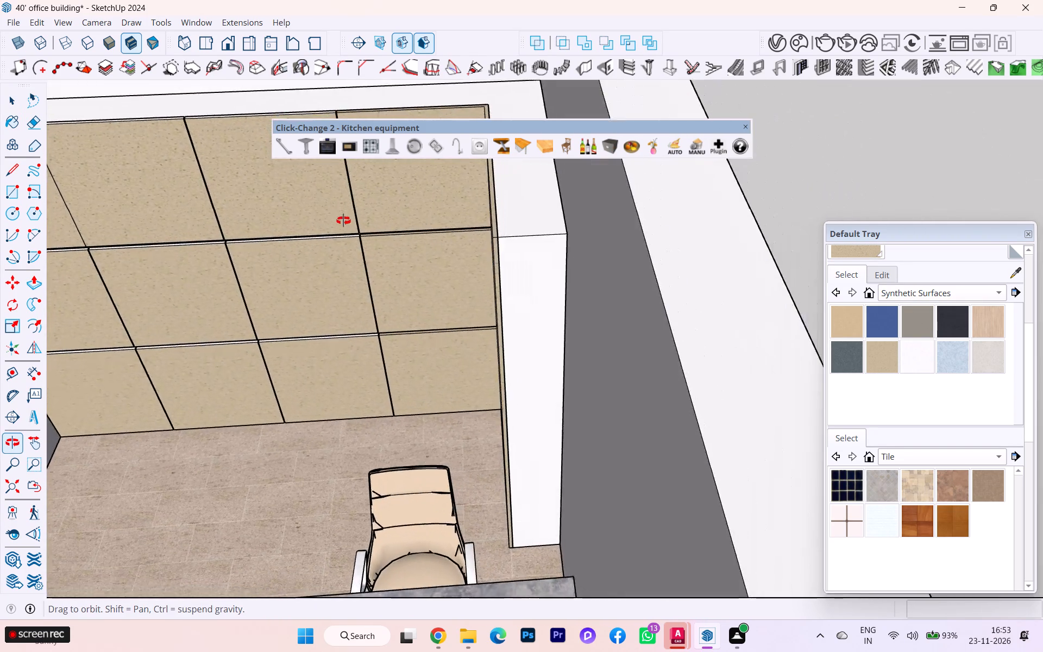
middle_click_drag(343, 221, 473, 173)
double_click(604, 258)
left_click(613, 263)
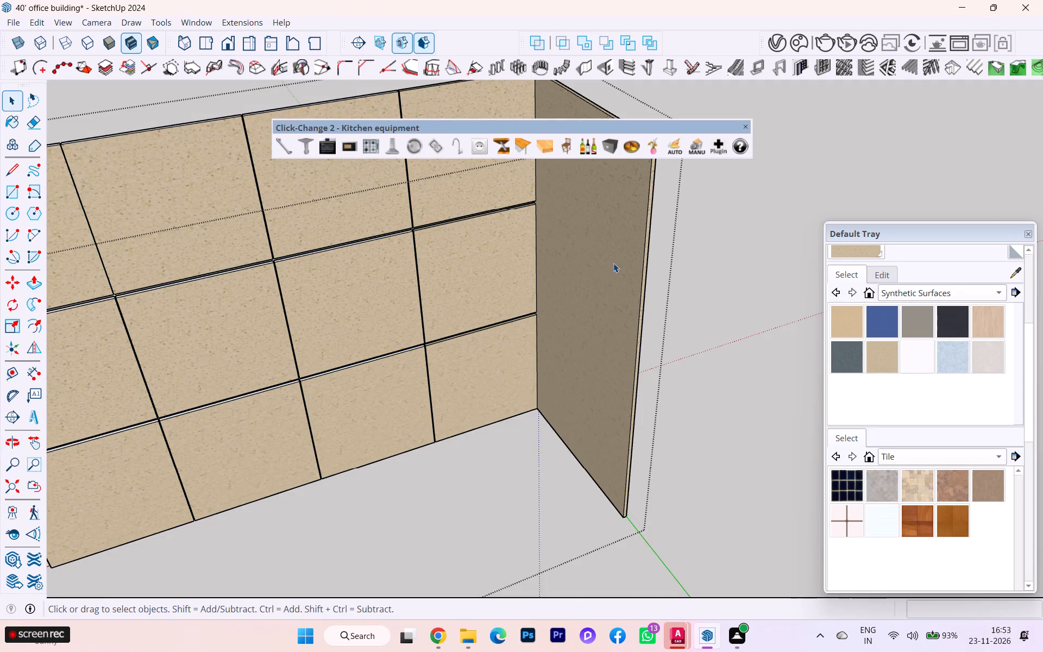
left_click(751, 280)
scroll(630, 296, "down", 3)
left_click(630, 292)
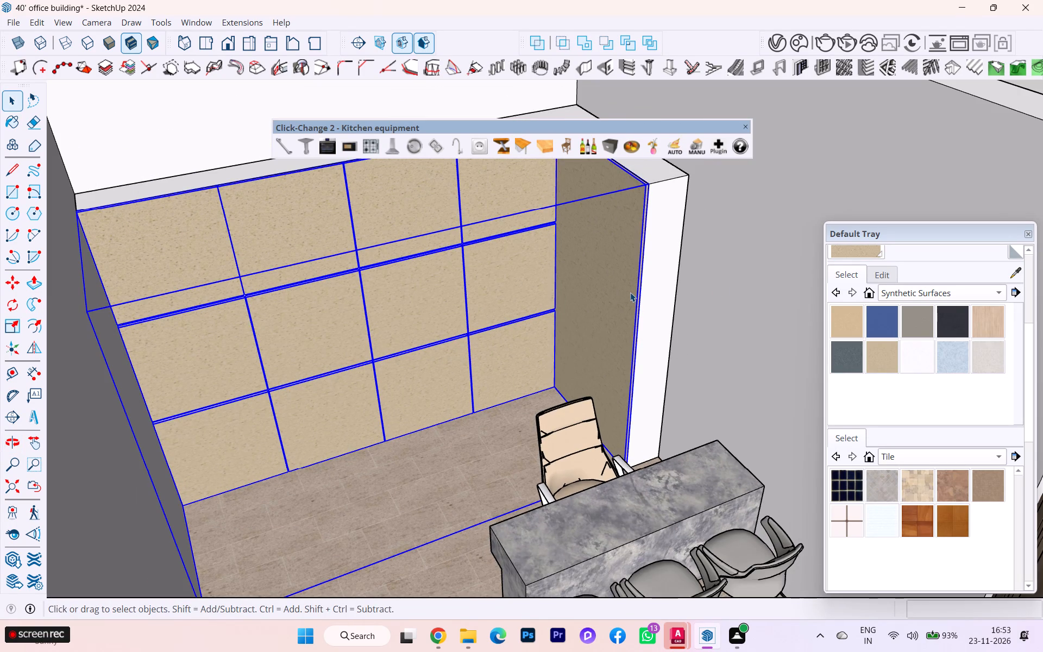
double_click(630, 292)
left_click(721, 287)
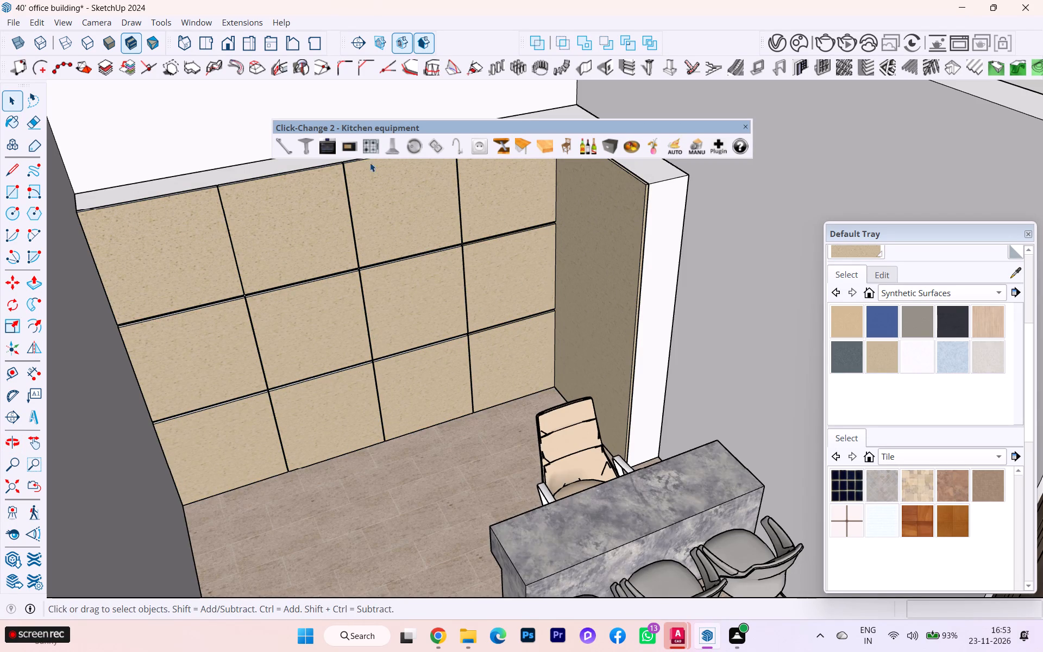
Place a kitchen handle component on the painted side panel near its outer edge.
left_click(281, 145)
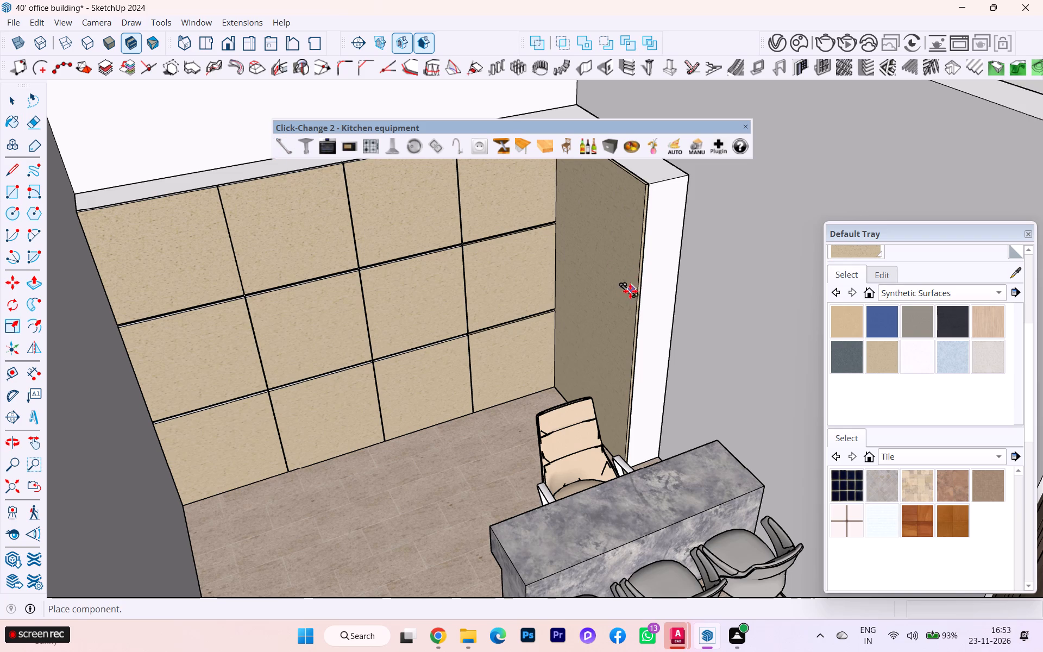
scroll(625, 296, "up", 2)
left_click(621, 299)
scroll(622, 302, "up", 3)
middle_click_drag(635, 306, 631, 309)
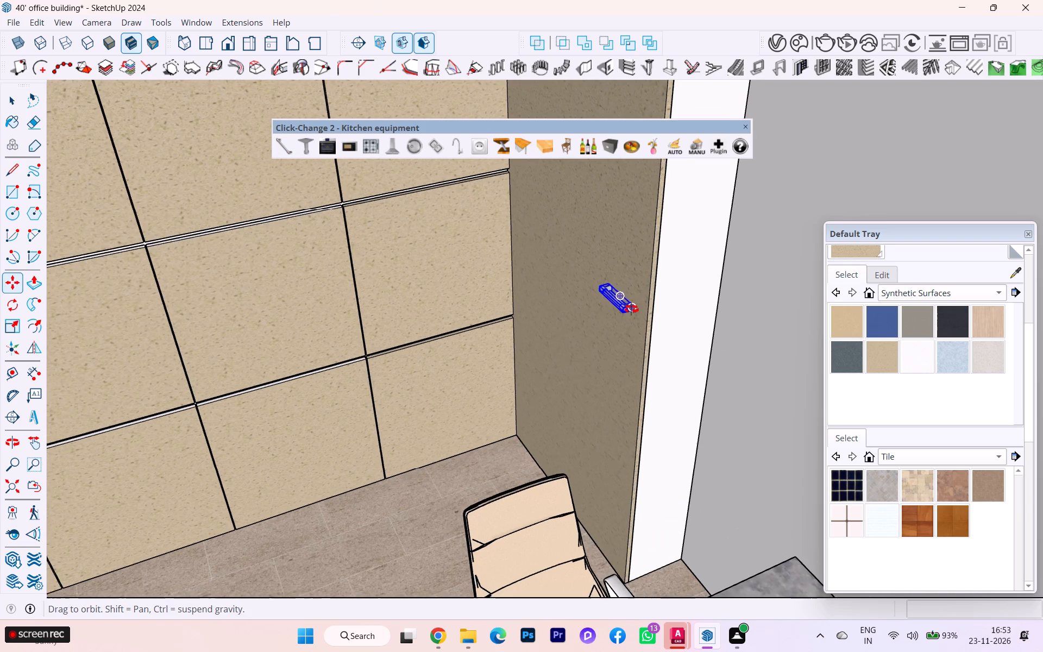
middle_click_drag(631, 309, 522, 337)
scroll(522, 338, "up", 4)
scroll(530, 346, "down", 2)
scroll(533, 348, "up", 6)
scroll(566, 354, "down", 1)
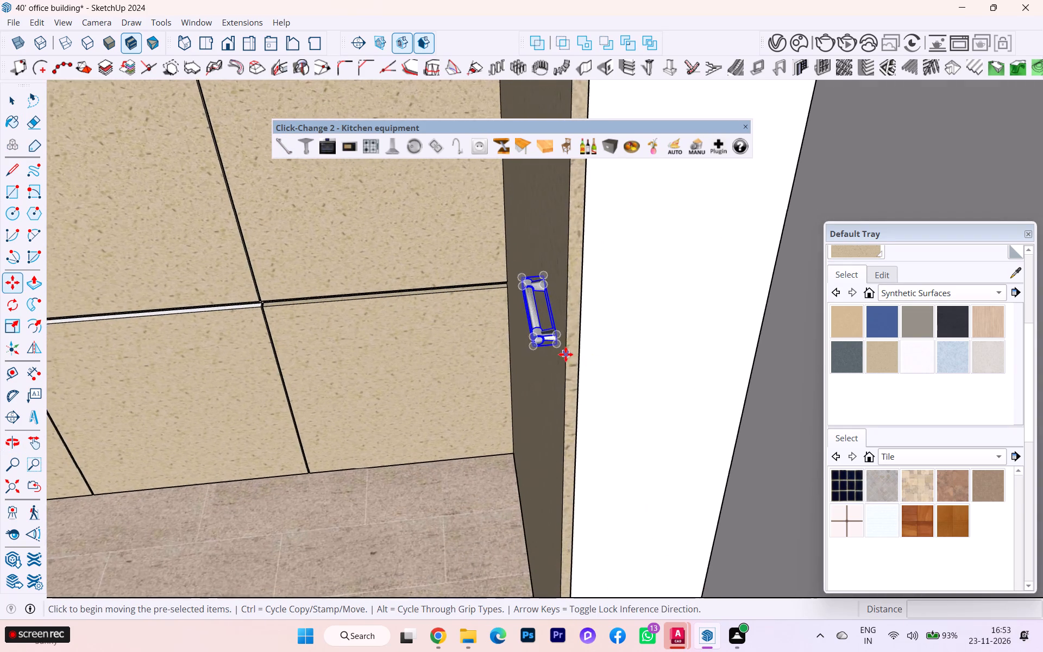
Move the handle about 2 3/8" across the side panel, toward the panel's outer edge.
scroll(566, 354, "up", 3)
scroll(563, 350, "down", 1)
scroll(562, 349, "up", 2)
key("m")
scroll(550, 342, "up", 4)
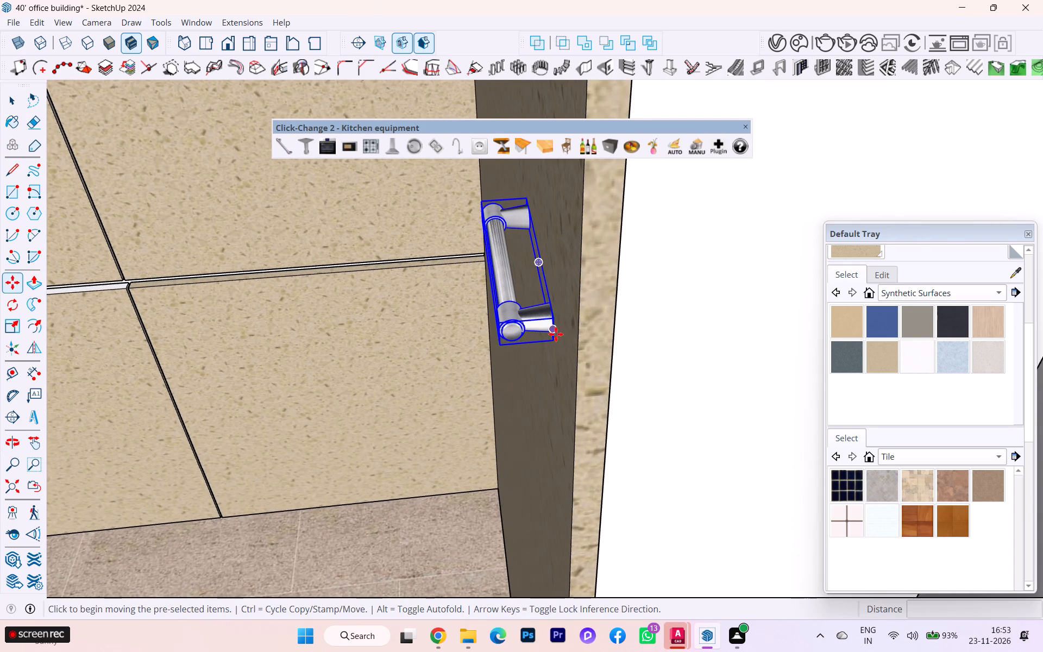
left_click(556, 334)
left_click(565, 330)
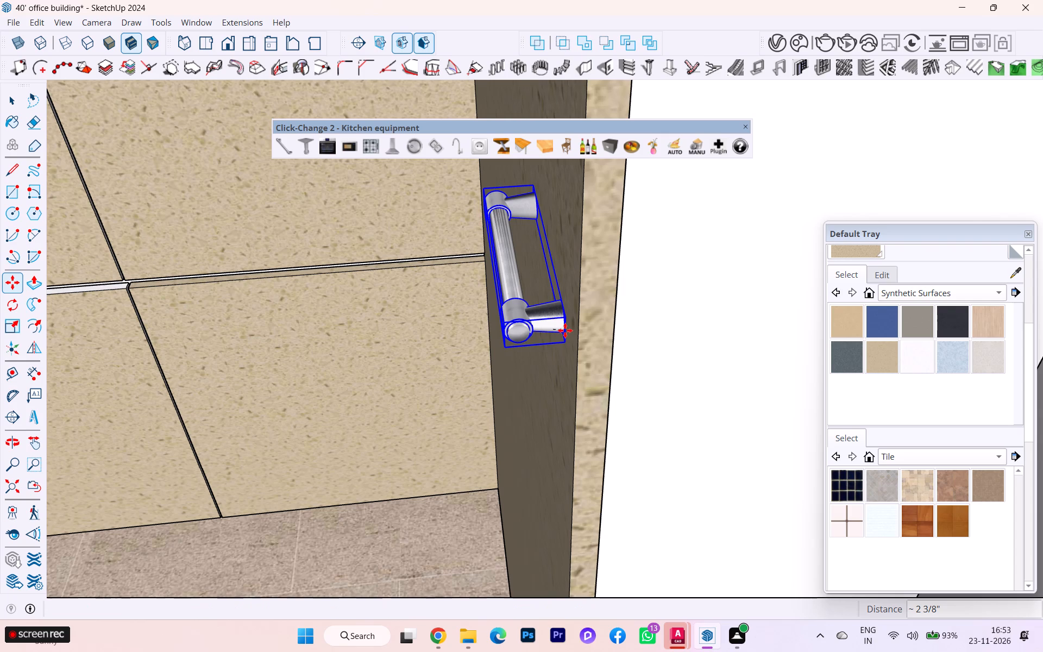
key("Right")
left_click(576, 330)
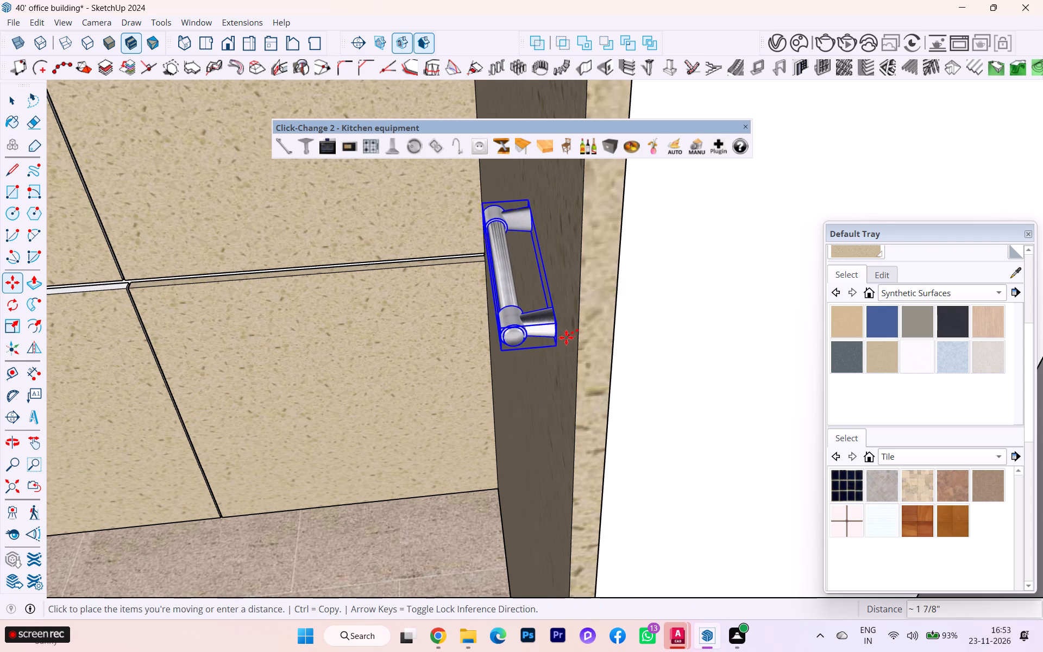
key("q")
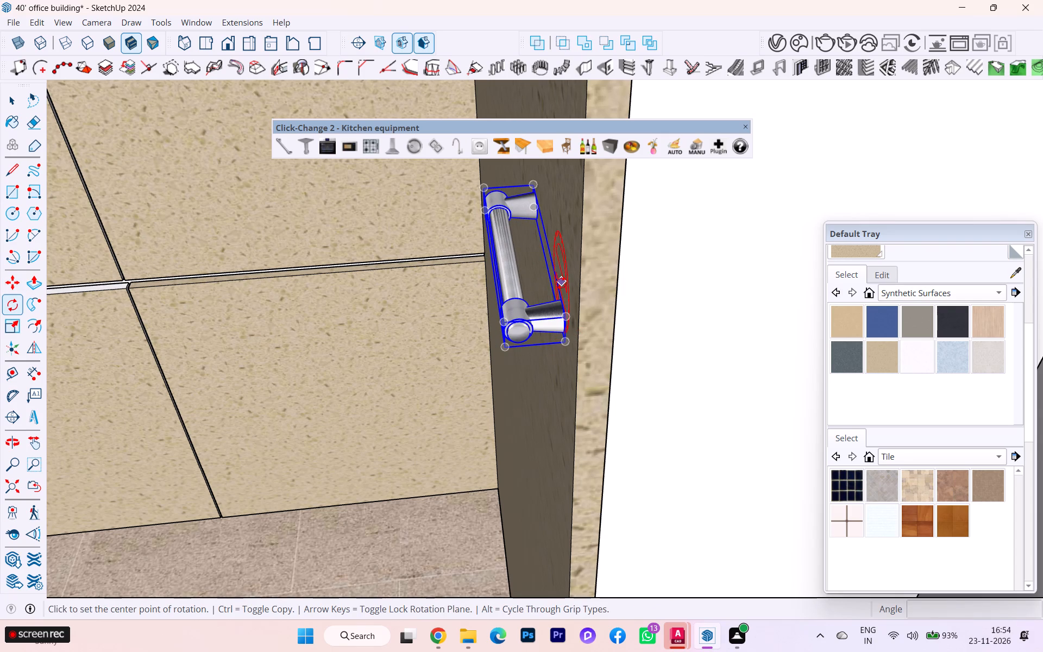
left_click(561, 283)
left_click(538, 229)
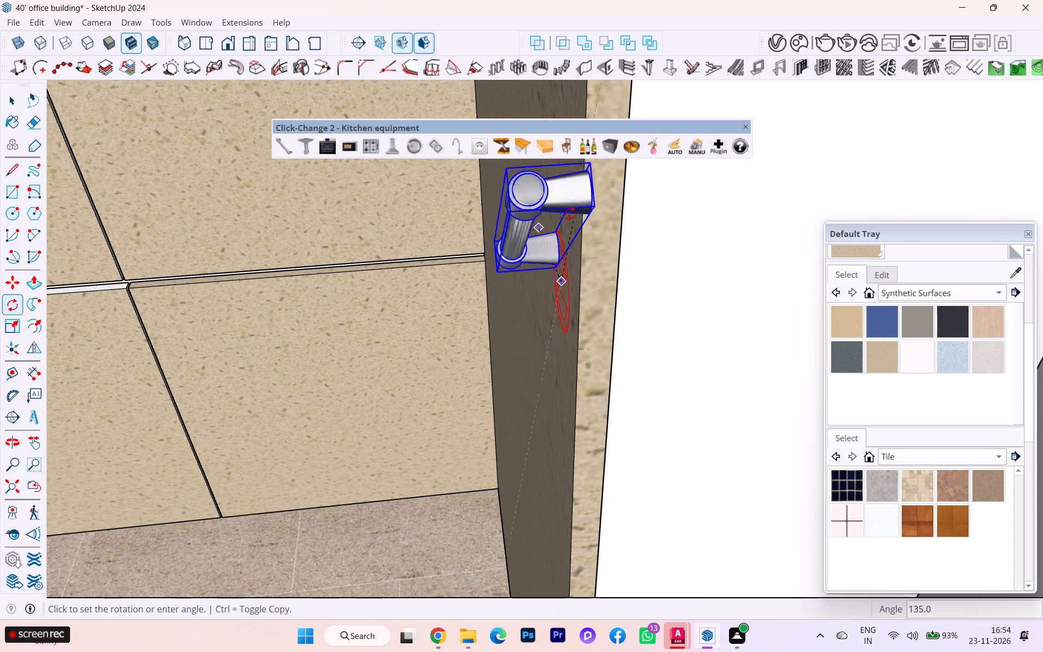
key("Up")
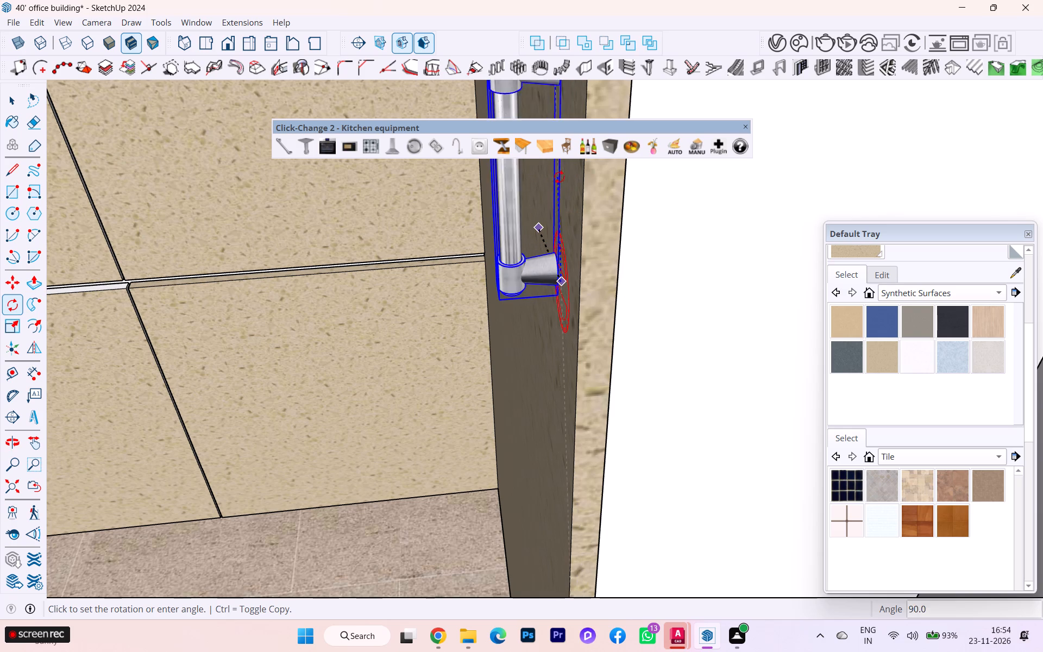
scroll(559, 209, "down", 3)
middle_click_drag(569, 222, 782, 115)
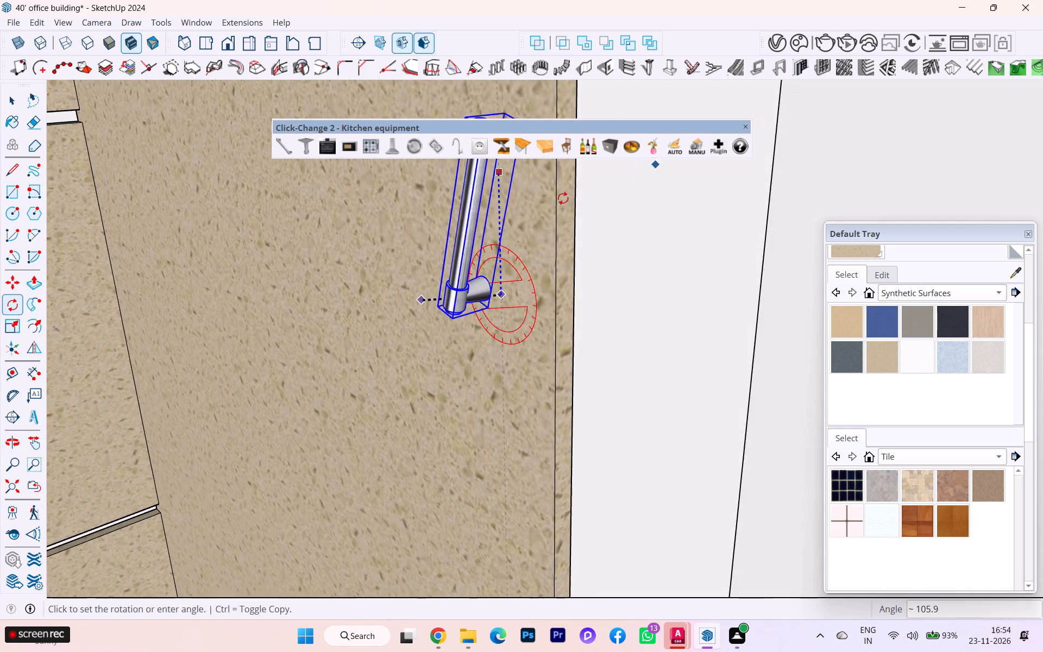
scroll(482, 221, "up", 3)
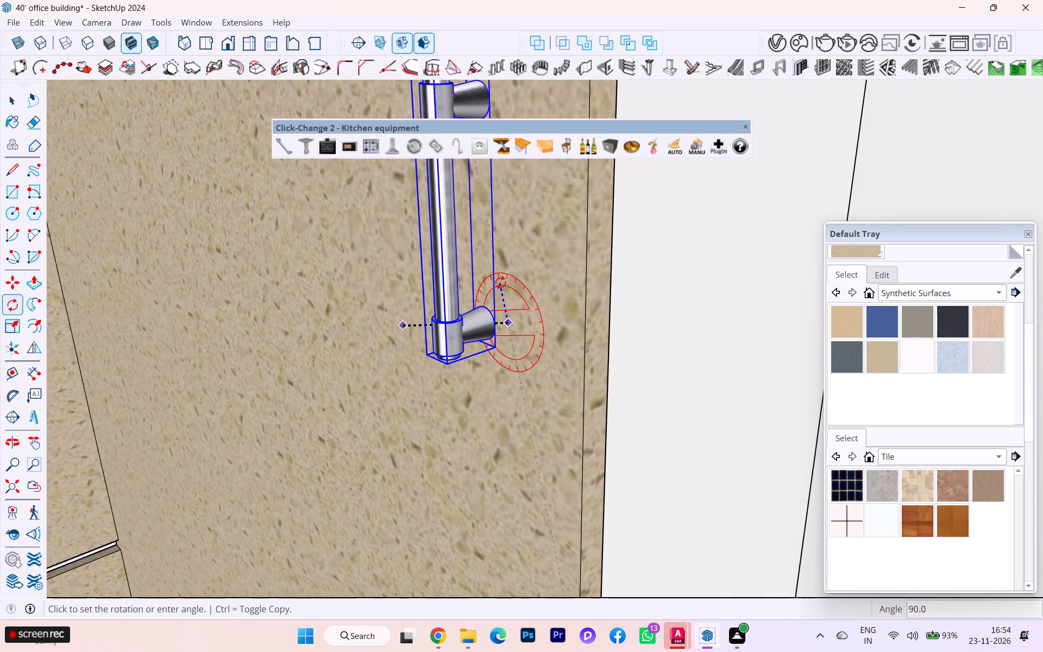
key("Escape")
Rotate the handle 90 degrees in the plane of the side panel so that it stands vertically.
scroll(508, 370, "down", 1)
middle_click_drag(530, 361, 766, 253)
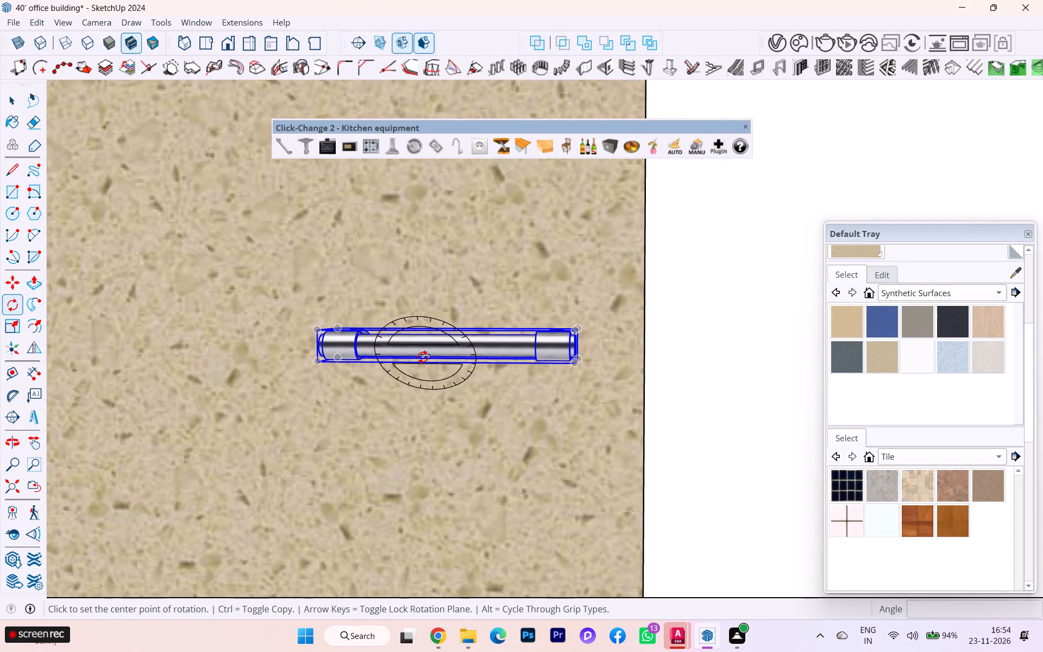
left_click(389, 372)
left_click(487, 374)
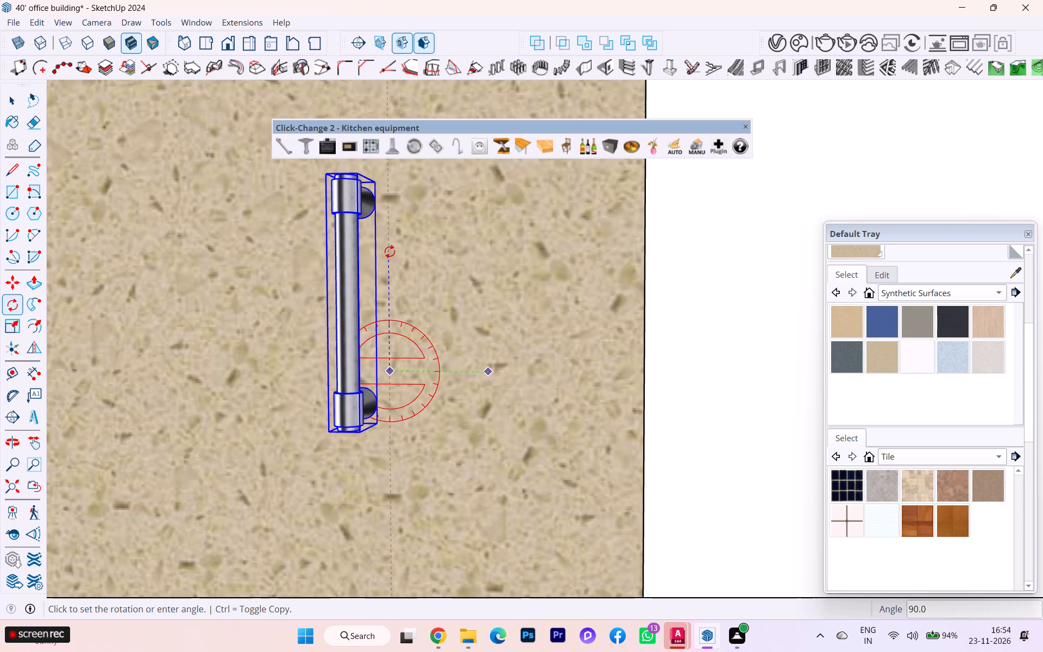
key("Up")
type("90")
key("Return")
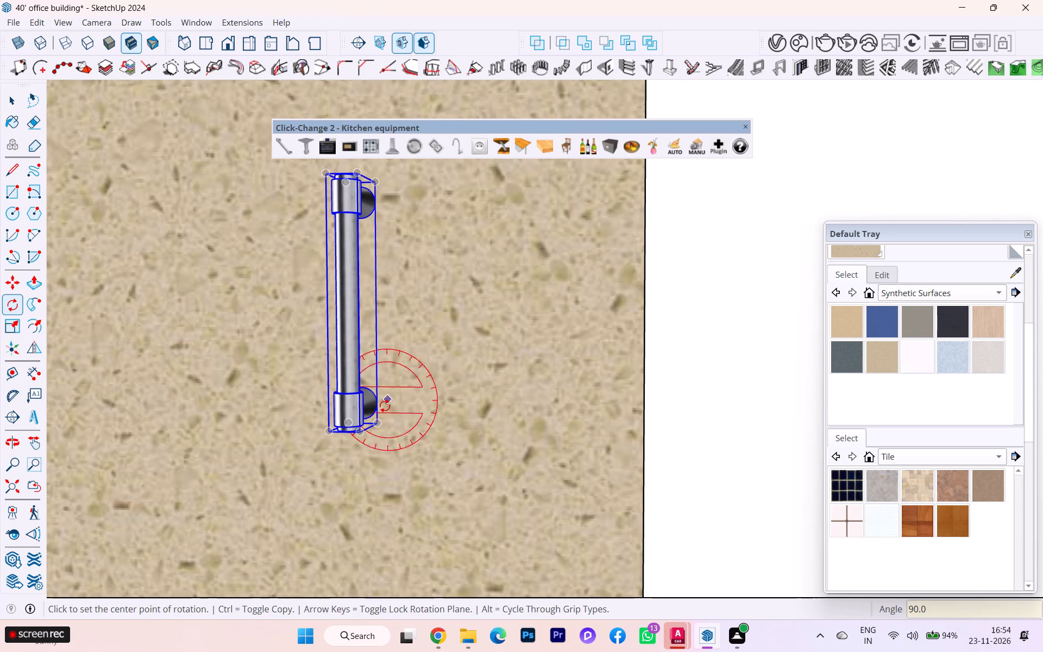
Move the upright handle about 5 9/16" across the side panel, close to its outer vertical edge.
key("m")
left_click(368, 434)
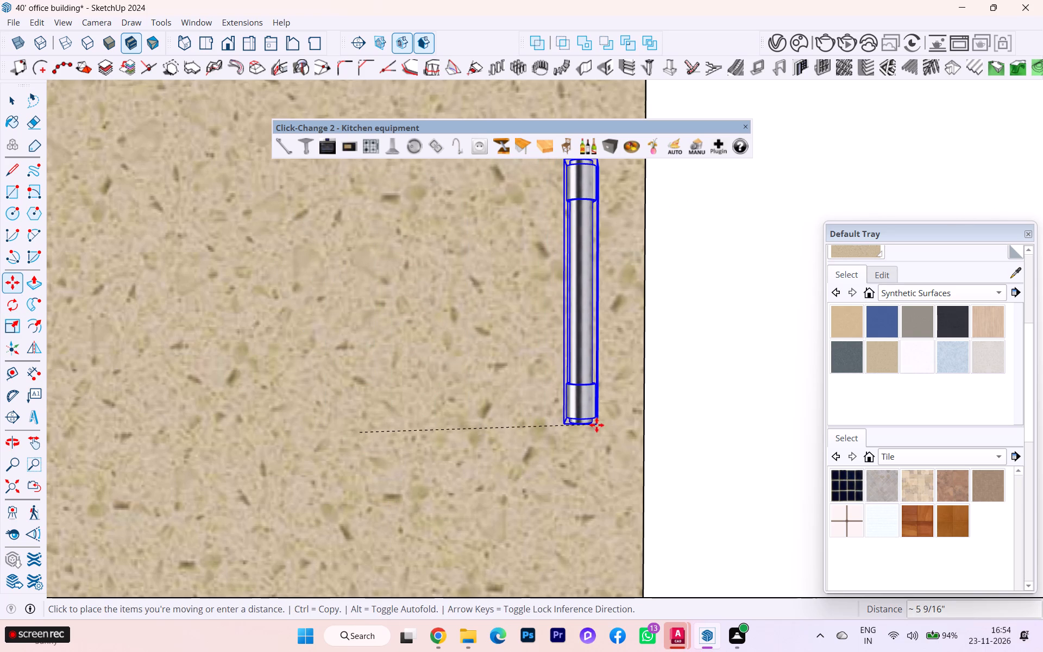
left_click(596, 425)
Back away from the handle and fit the entire model in view.
scroll(370, 387, "down", 4)
scroll(256, 351, "down", 5)
scroll(450, 364, "down", 4)
scroll(456, 380, "up", 1)
scroll(456, 380, "down", 1)
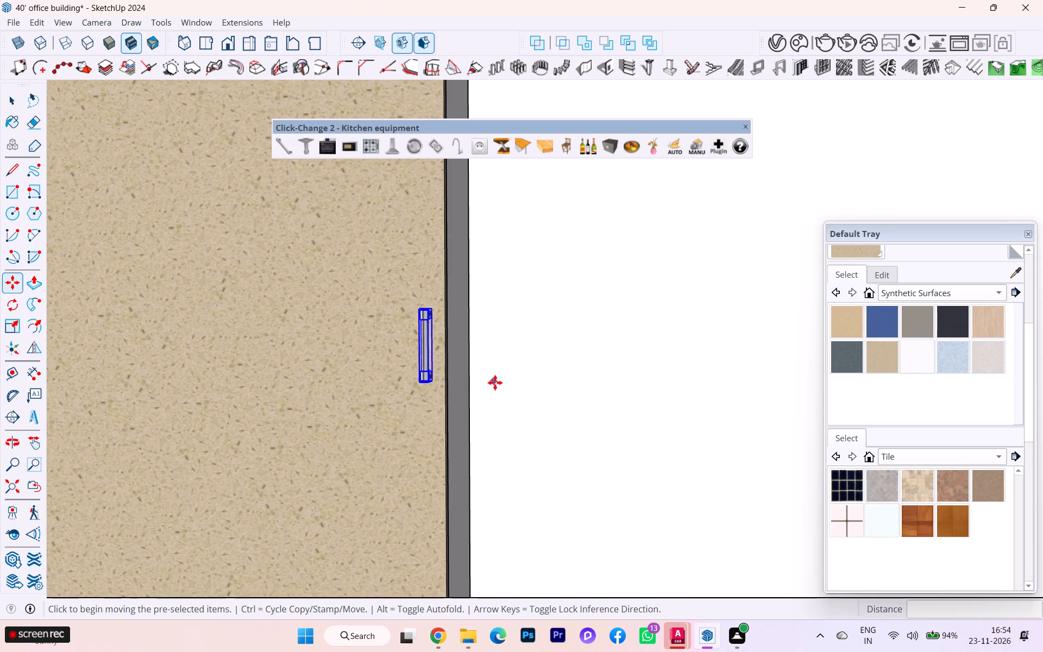
scroll(495, 382, "down", 2)
scroll(495, 382, "up", 1)
scroll(495, 382, "down", 8)
scroll(495, 382, "up", 1)
scroll(507, 344, "down", 2)
scroll(507, 344, "up", 3)
scroll(507, 344, "down", 4)
scroll(507, 344, "up", 2)
scroll(507, 344, "down", 1)
scroll(499, 344, "up", 1)
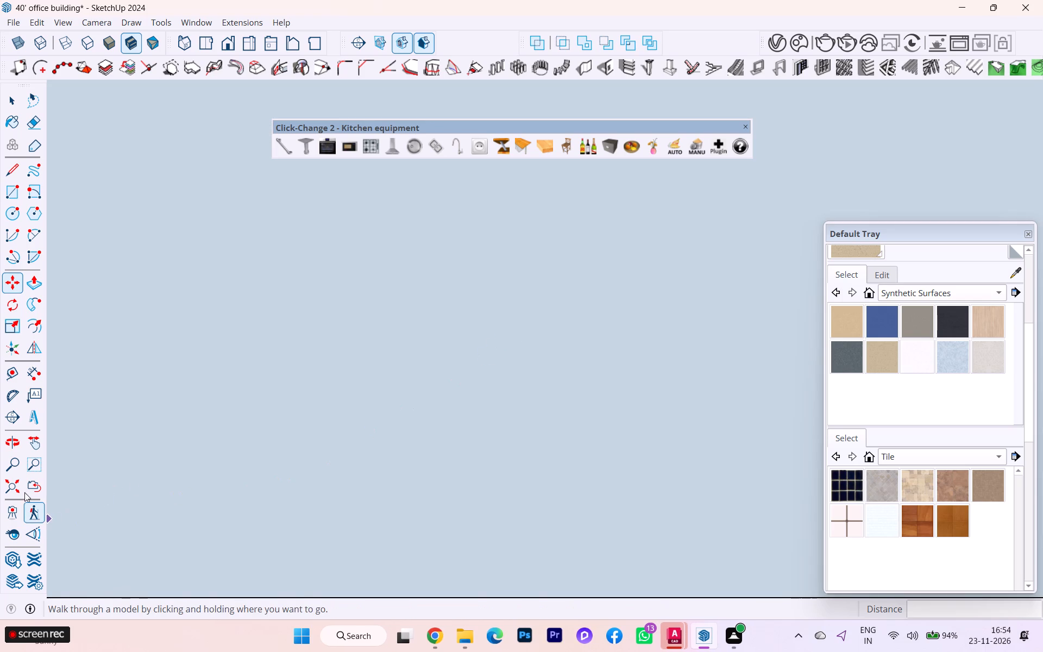
left_click(18, 489)
scroll(343, 486, "down", 4)
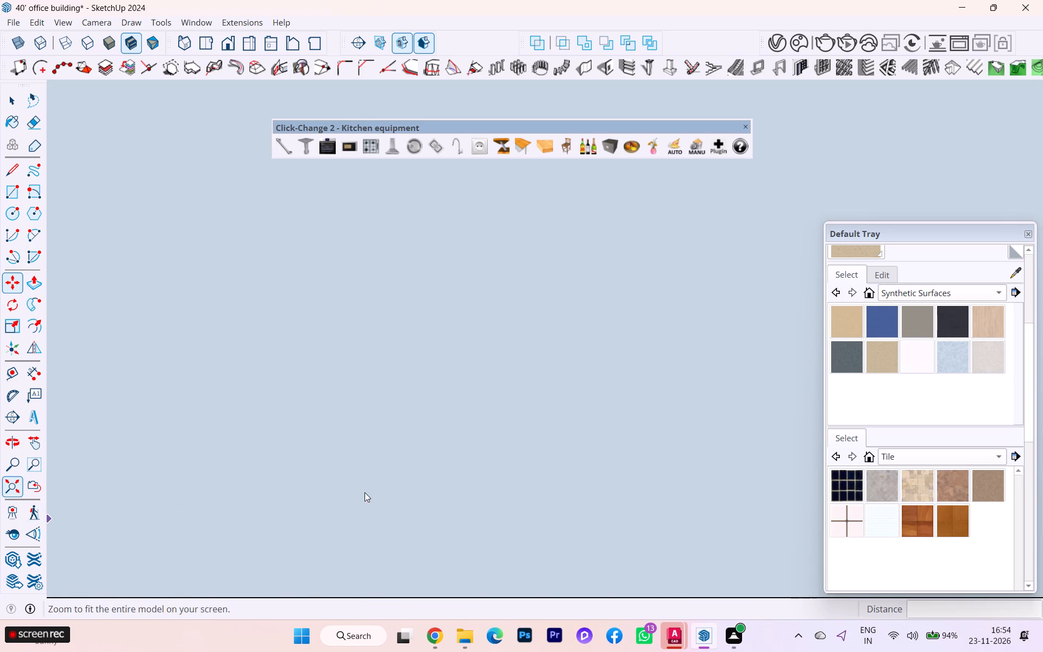
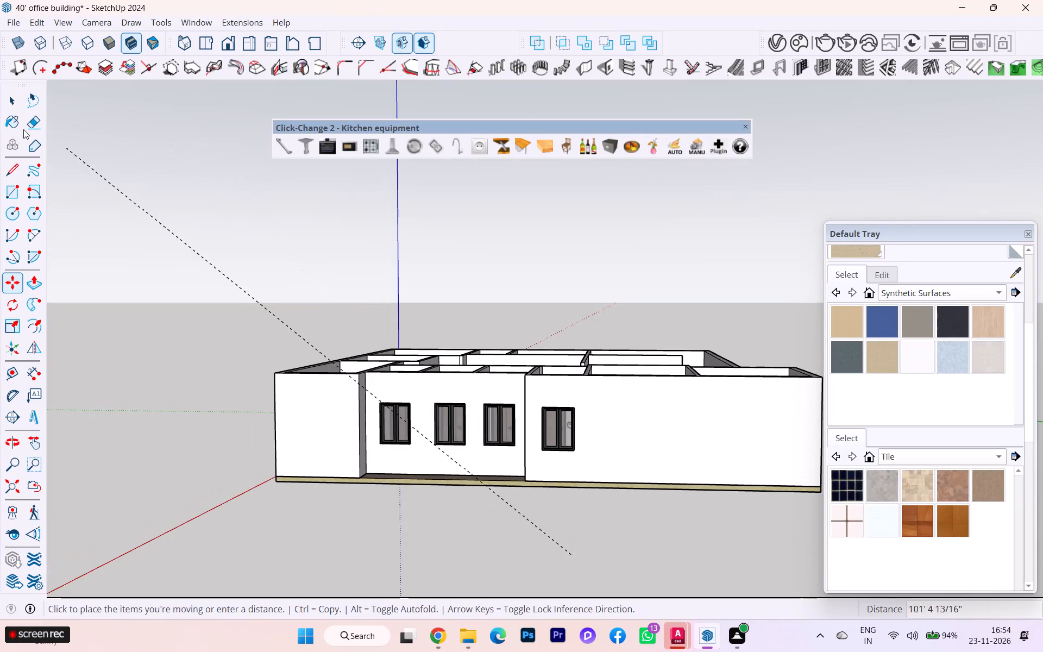
Delete the misplaced arm cushion lying across the end seat of the three-seat sofa.
left_click(17, 103)
left_click(190, 171)
scroll(341, 319, "down", 2)
middle_click_drag(343, 322, 319, 485)
scroll(568, 457, "up", 2)
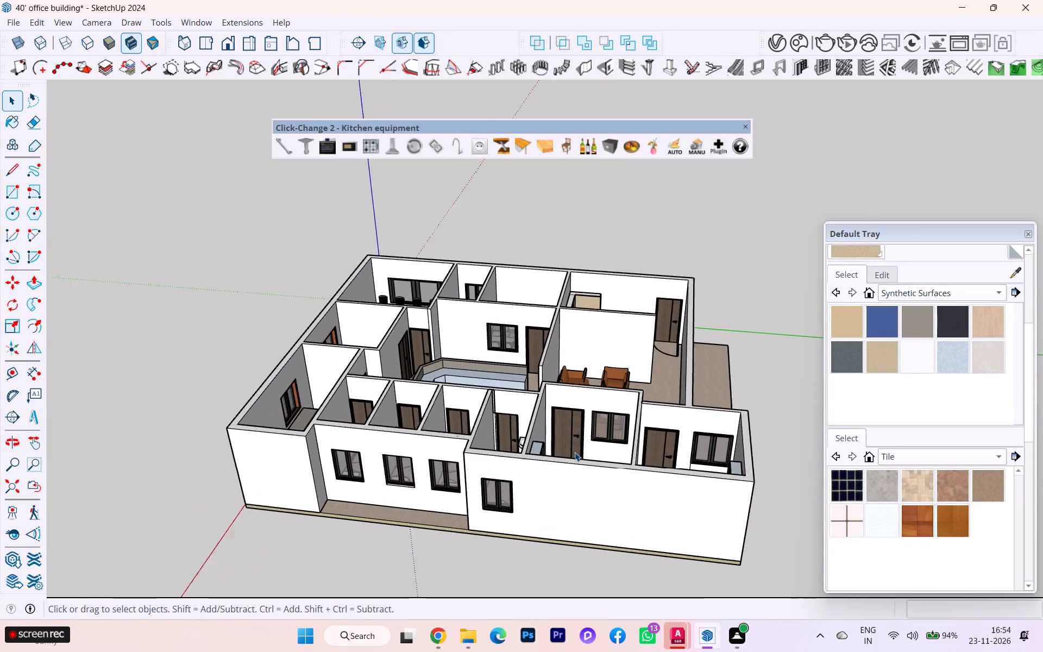
scroll(575, 452, "up", 2)
middle_click_drag(587, 442, 166, 515)
scroll(546, 423, "up", 4)
scroll(548, 422, "down", 1)
scroll(549, 421, "up", 1)
scroll(551, 419, "down", 1)
scroll(551, 418, "up", 2)
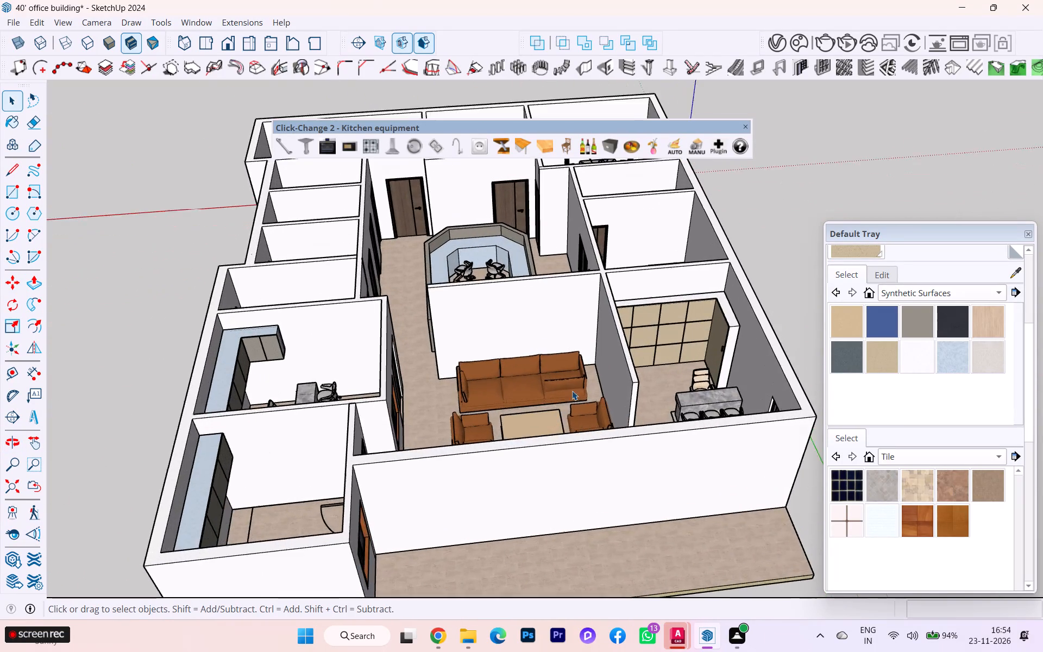
scroll(572, 391, "up", 5)
scroll(579, 378, "down", 2)
scroll(579, 378, "up", 1)
scroll(579, 378, "down", 1)
scroll(579, 378, "up", 8)
scroll(518, 352, "up", 3)
scroll(517, 352, "down", 1)
scroll(517, 352, "up", 1)
scroll(517, 352, "down", 1)
middle_click_drag(516, 352, 338, 432)
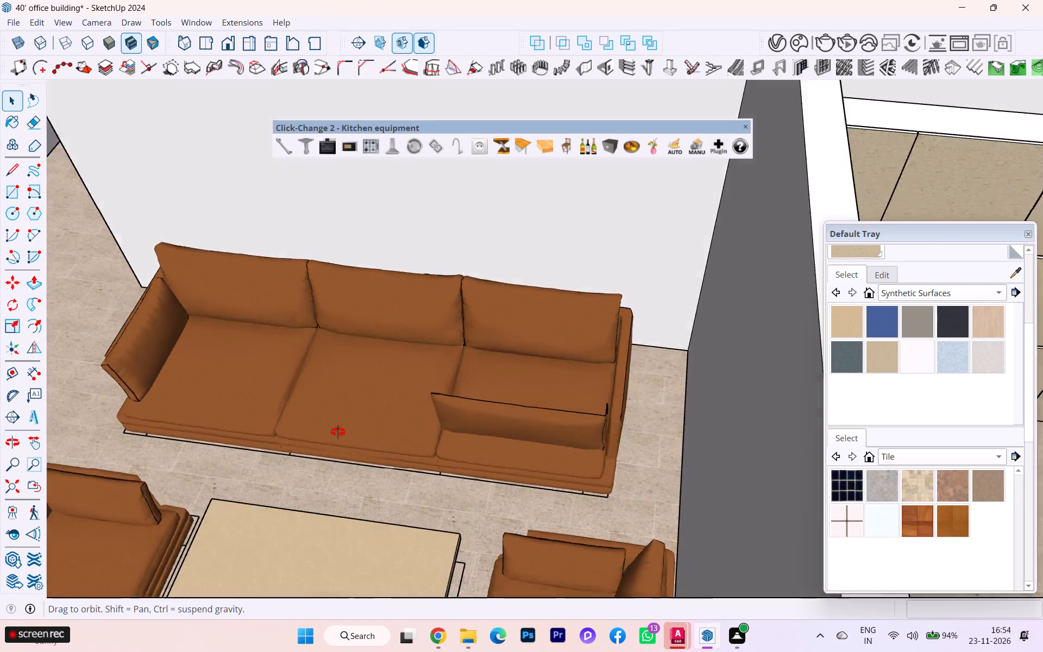
middle_click_drag(338, 432, 846, 366)
scroll(701, 382, "up", 1)
scroll(700, 382, "down", 2)
scroll(700, 382, "up", 2)
left_click(618, 379)
triple_click(619, 385)
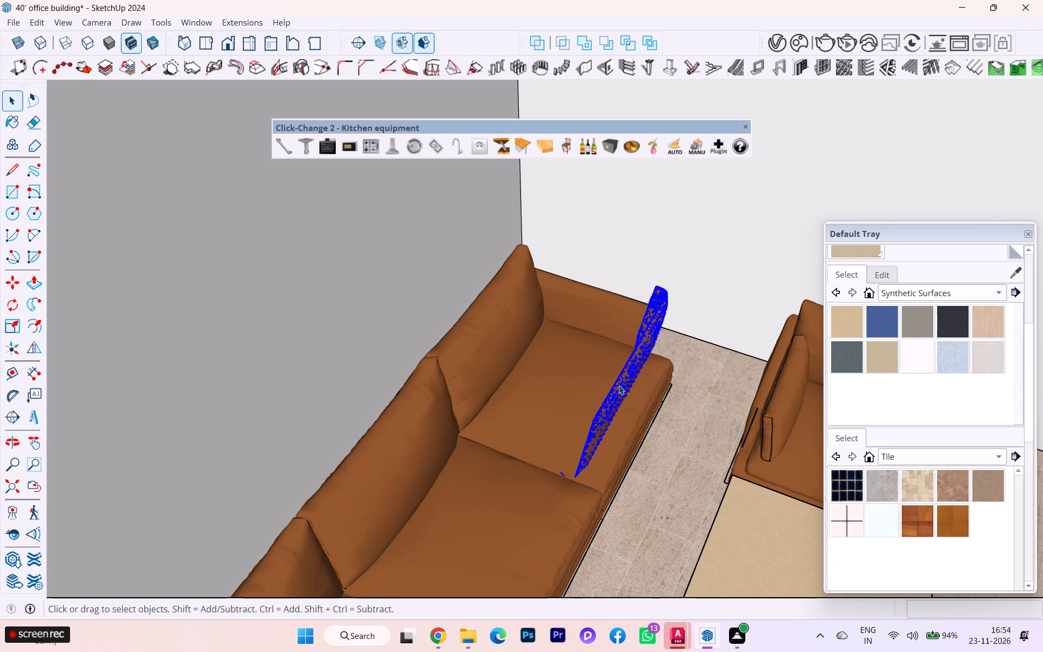
key("Delete")
Flip-copy the sofa's remaining arm cushion about its red plane, offset about 4' 2 5/8", towards the opposite end.
scroll(475, 380, "down", 2)
scroll(474, 380, "up", 1)
scroll(474, 380, "down", 2)
scroll(529, 367, "down", 2)
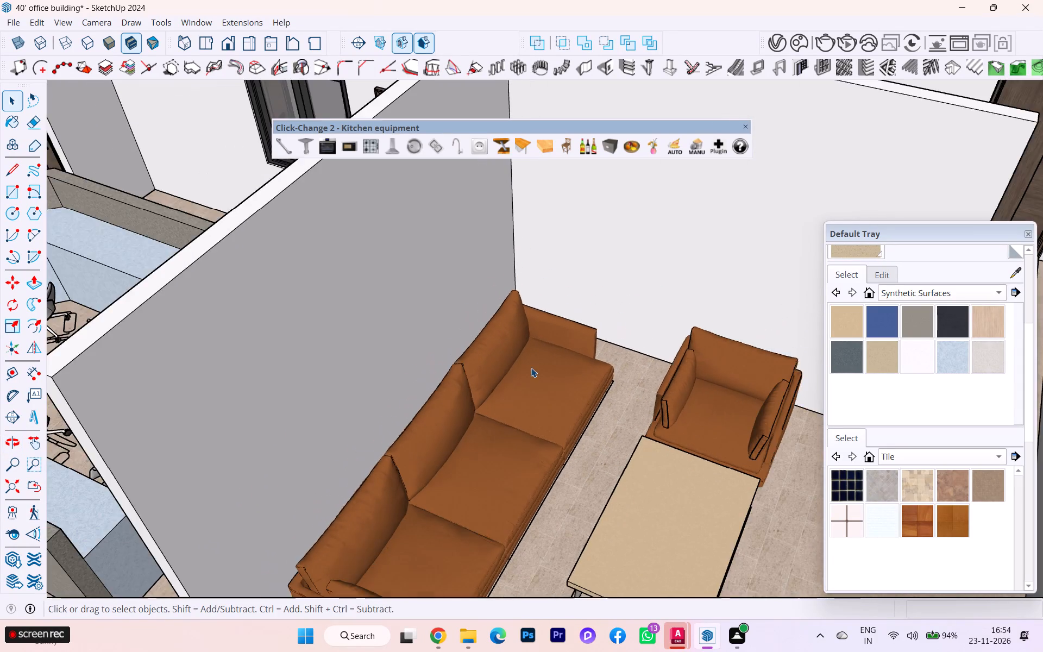
middle_click_drag(531, 368, 221, 388)
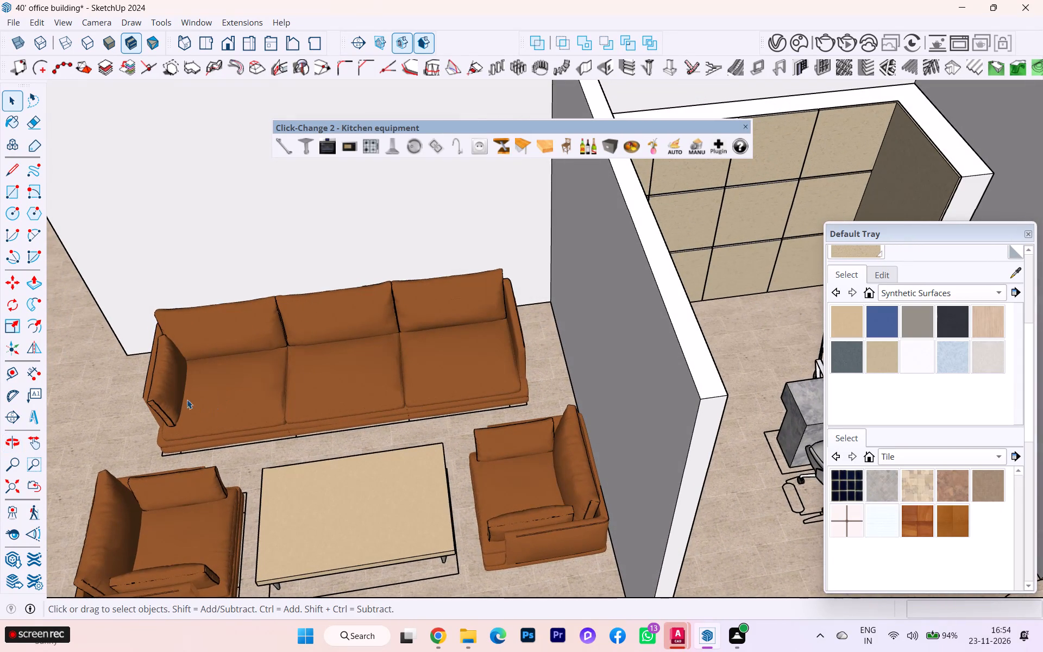
left_click(159, 390)
double_click(159, 390)
left_click(159, 380)
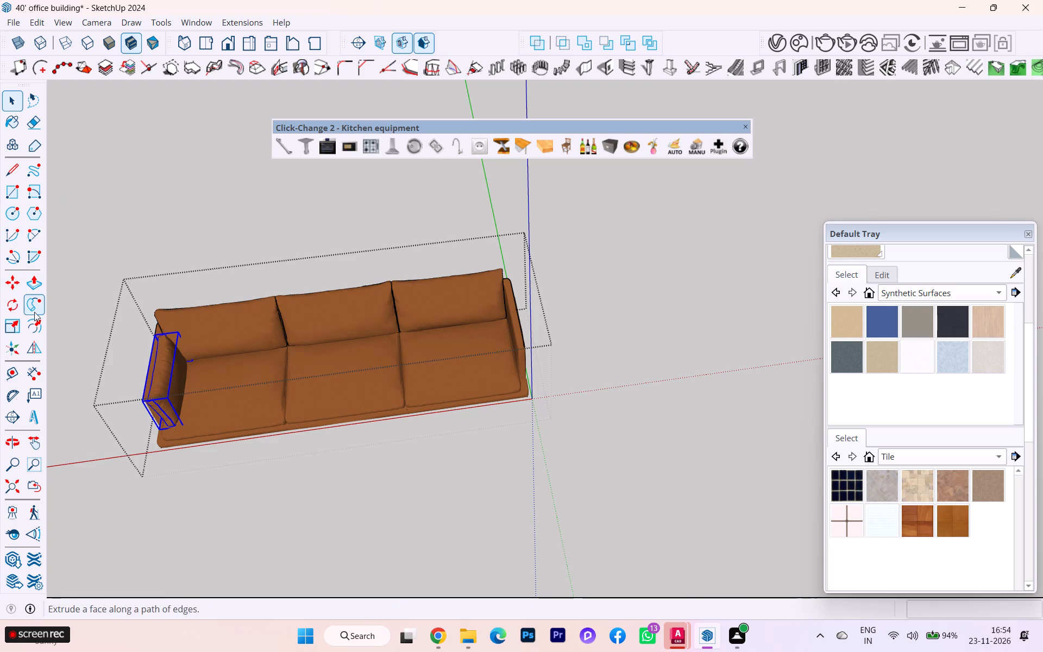
left_click(37, 347)
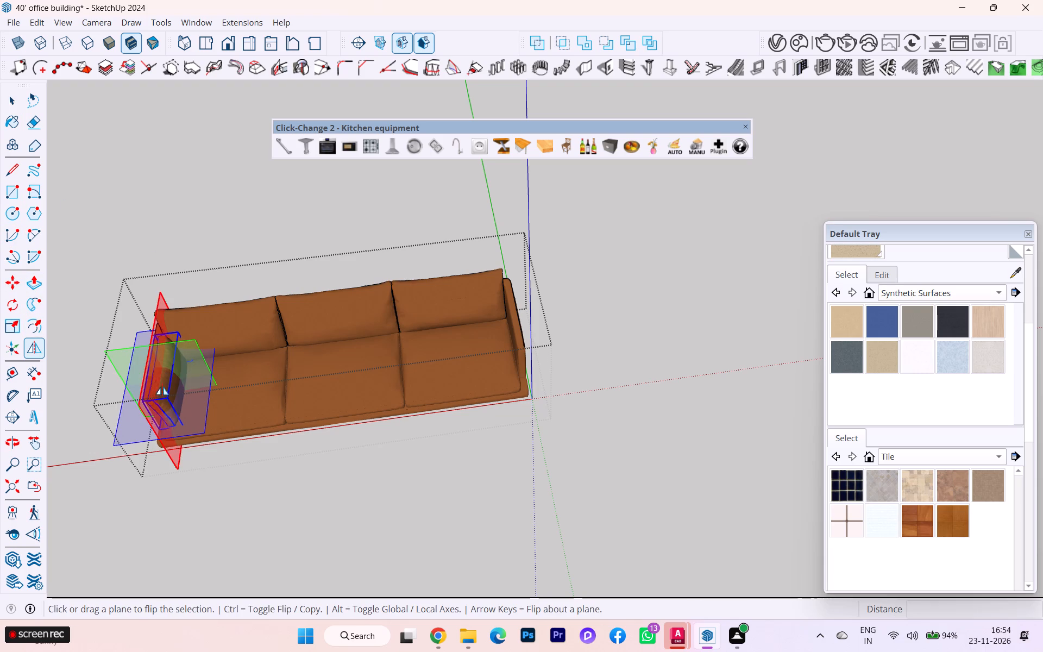
left_click(146, 402)
left_click_drag(174, 454, 331, 442)
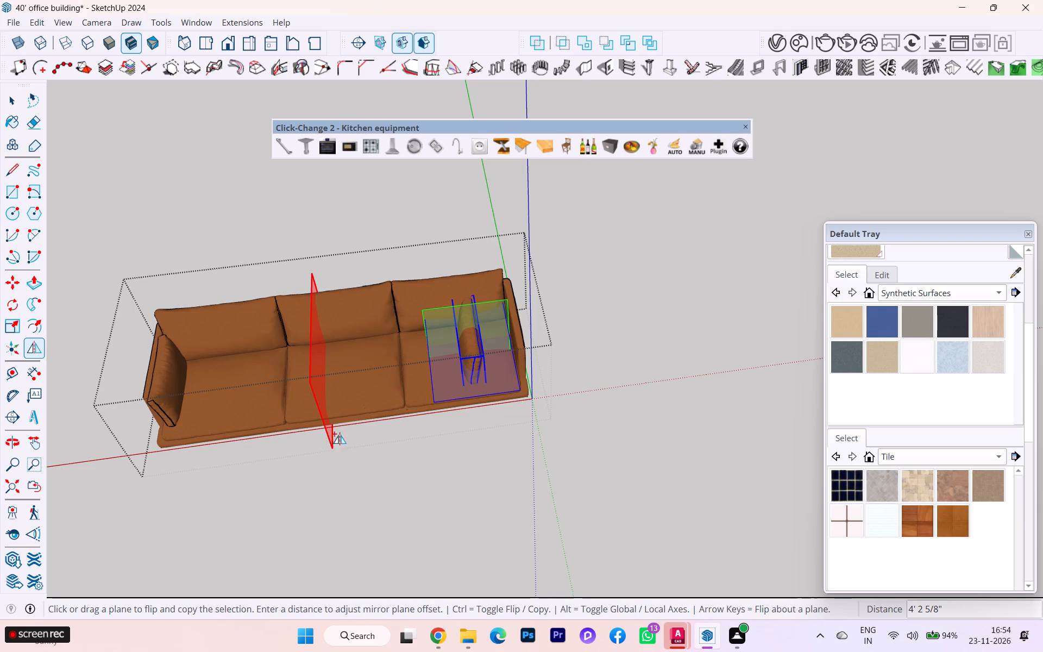
scroll(456, 407, "down", 2)
scroll(461, 407, "up", 2)
scroll(464, 406, "down", 2)
scroll(481, 389, "up", 3)
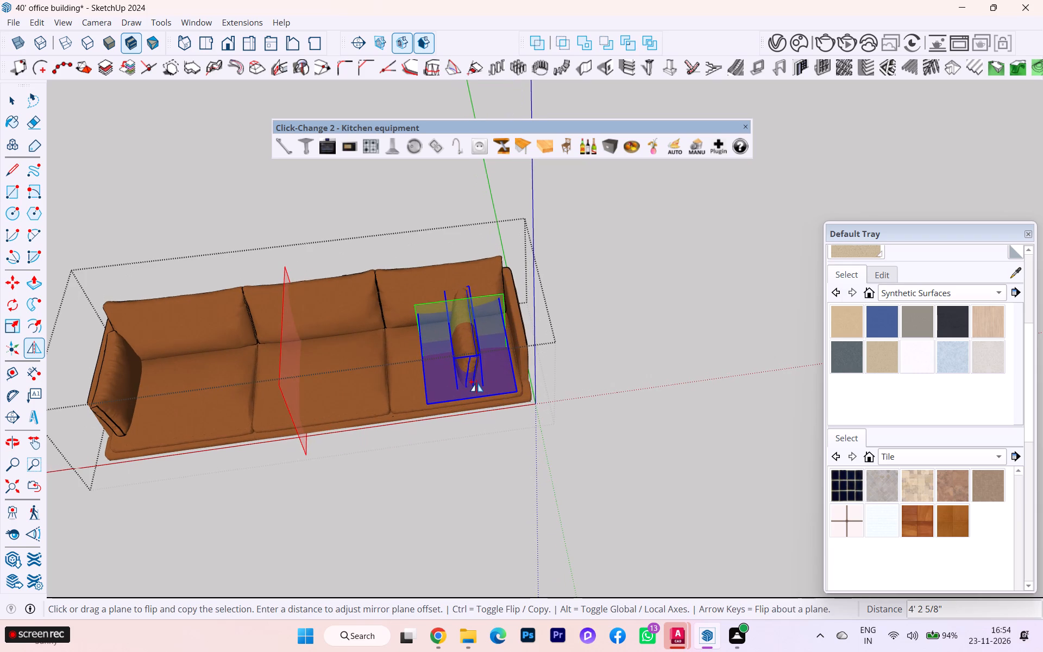
Move the copied arm cushion about 1' 11/16" against the sofa's inner arm and leave the sofa component.
key("m")
left_click(477, 379)
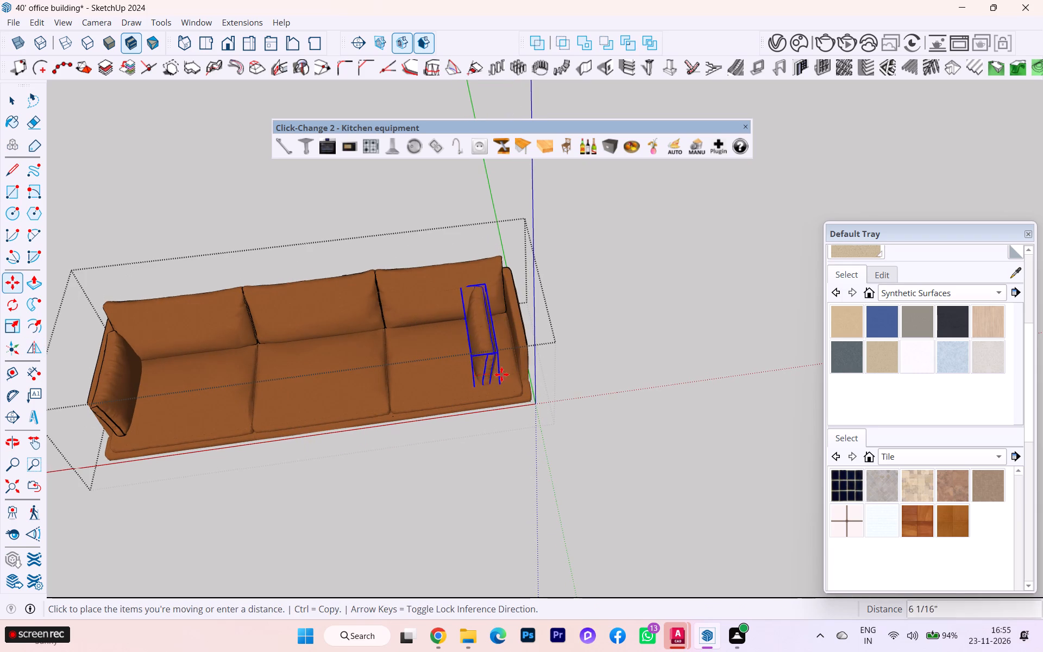
left_click(516, 374)
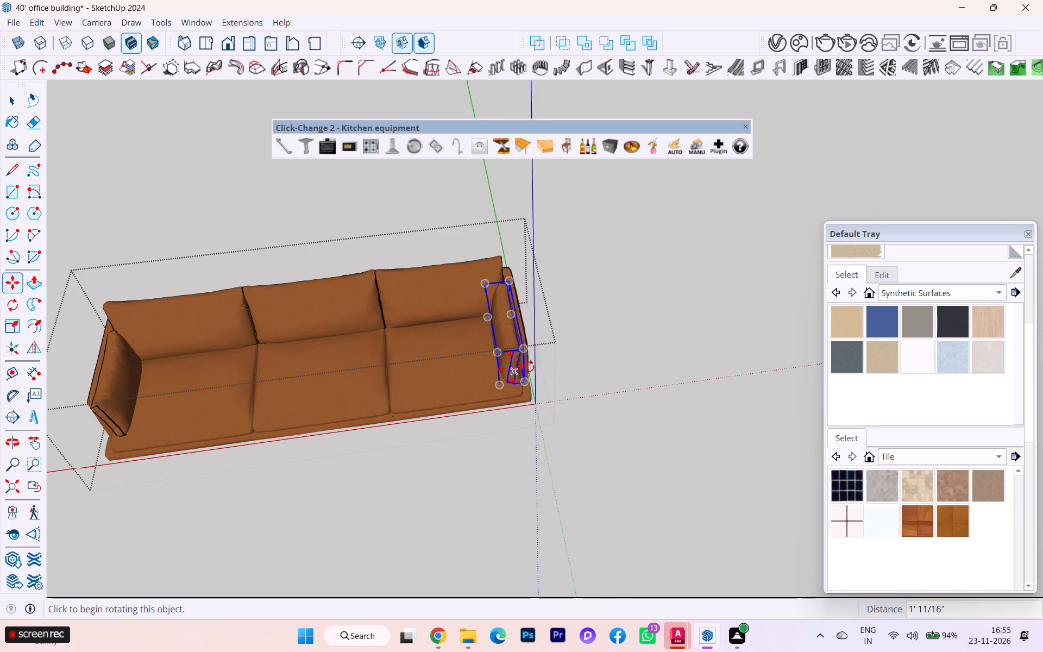
scroll(547, 365, "down", 3)
left_click(15, 97)
left_click(580, 206)
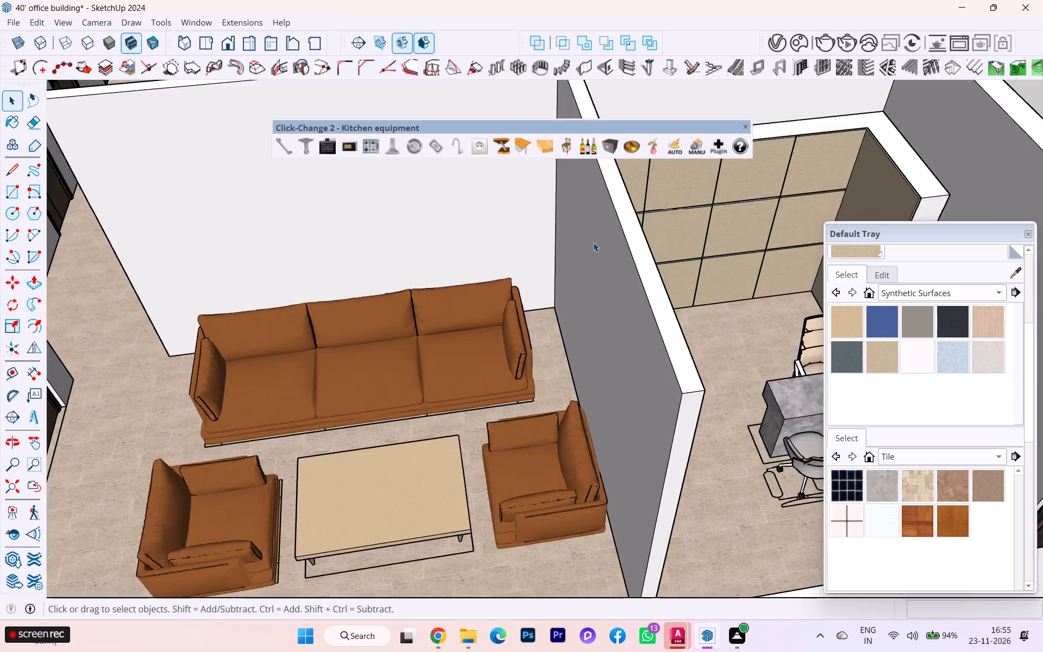
Open the office floor, select its face, and set the Quartz Light Brown texture width to 4'.
scroll(593, 252, "down", 5)
scroll(553, 278, "down", 2)
middle_click_drag(538, 291, 509, 371)
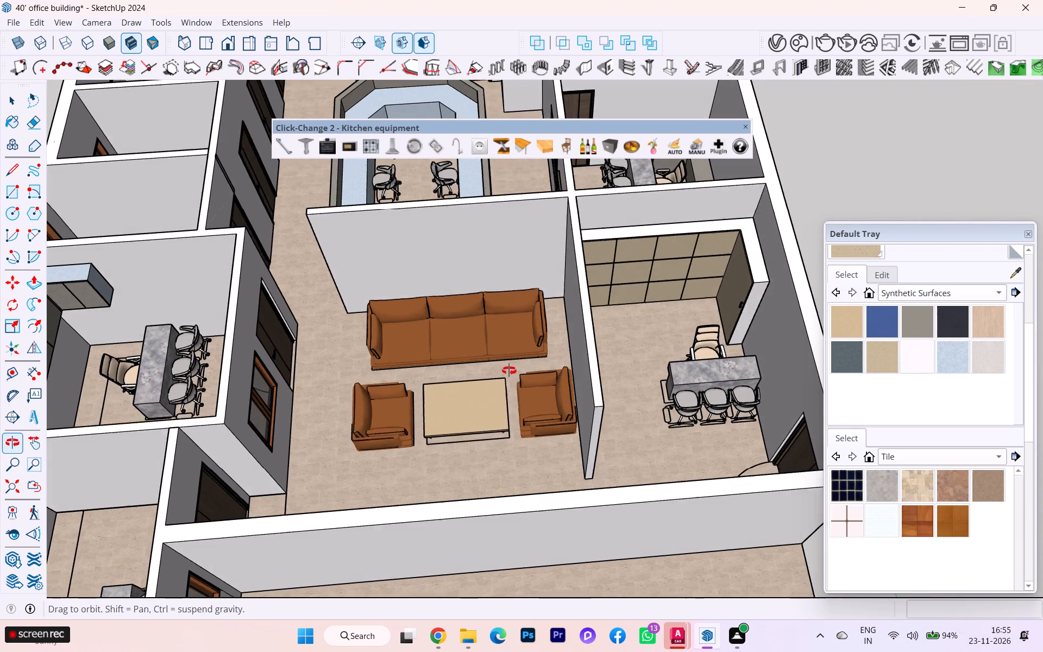
middle_click_drag(509, 371, 508, 371)
scroll(502, 284, "down", 4)
scroll(486, 277, "up", 1)
scroll(486, 277, "down", 1)
scroll(311, 210, "down", 2)
middle_click_drag(313, 222, 258, 380)
scroll(314, 310, "down", 4)
scroll(578, 143, "up", 7)
scroll(402, 204, "down", 1)
scroll(402, 204, "up", 5)
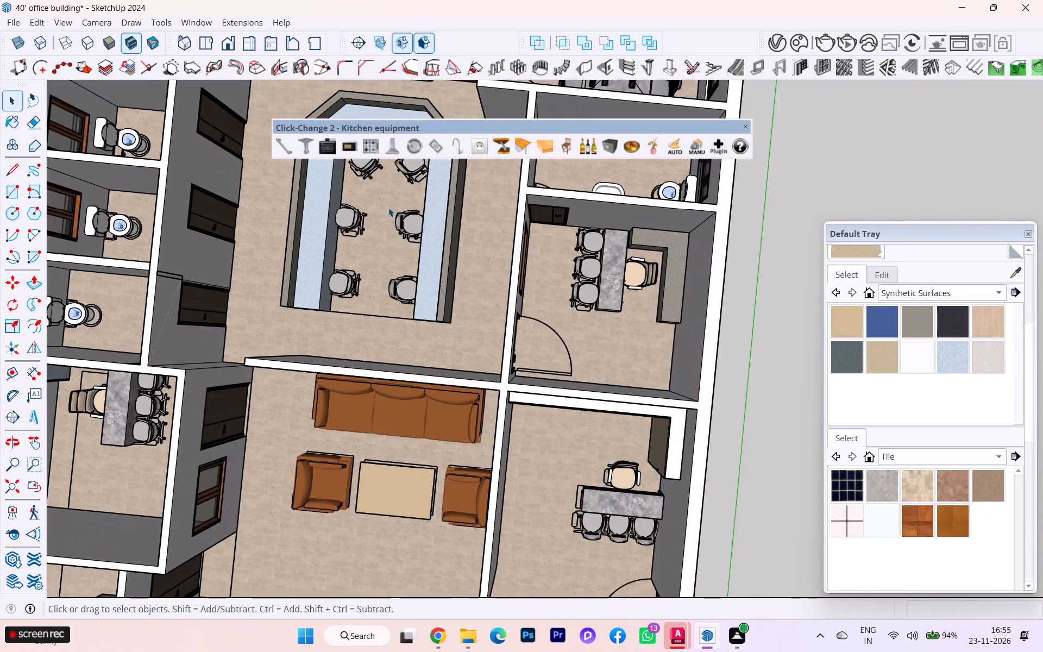
scroll(388, 208, "up", 2)
scroll(388, 205, "down", 1)
scroll(388, 205, "up", 2)
scroll(388, 205, "down", 1)
scroll(388, 205, "up", 3)
scroll(389, 203, "down", 1)
scroll(389, 203, "up", 2)
double_click(551, 246)
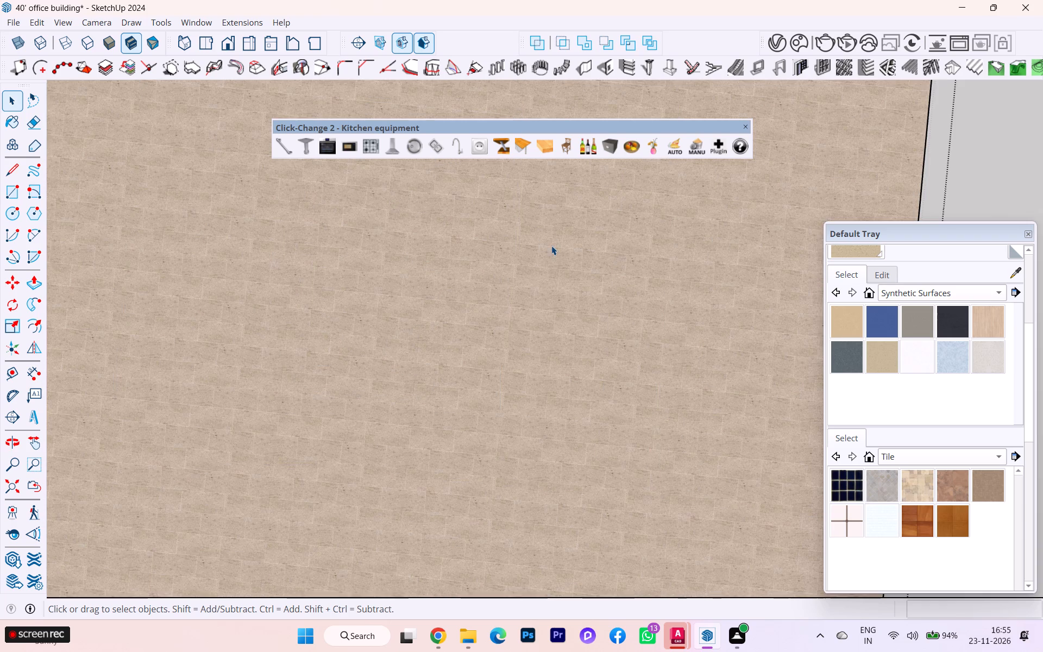
left_click(551, 246)
key("h")
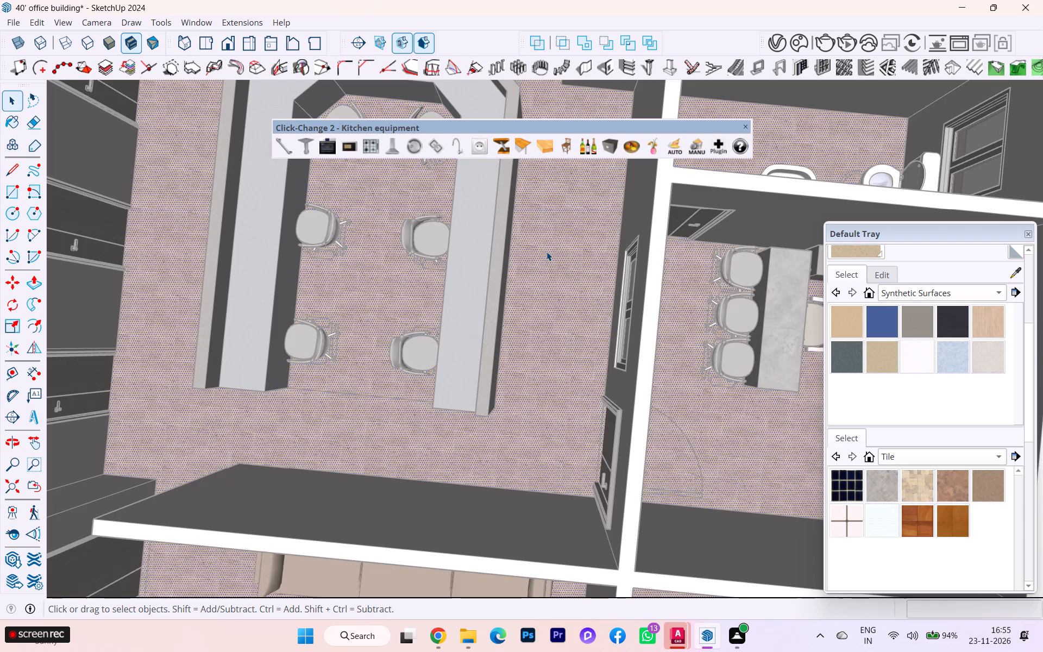
left_click(879, 272)
scroll(879, 334, "down", 3)
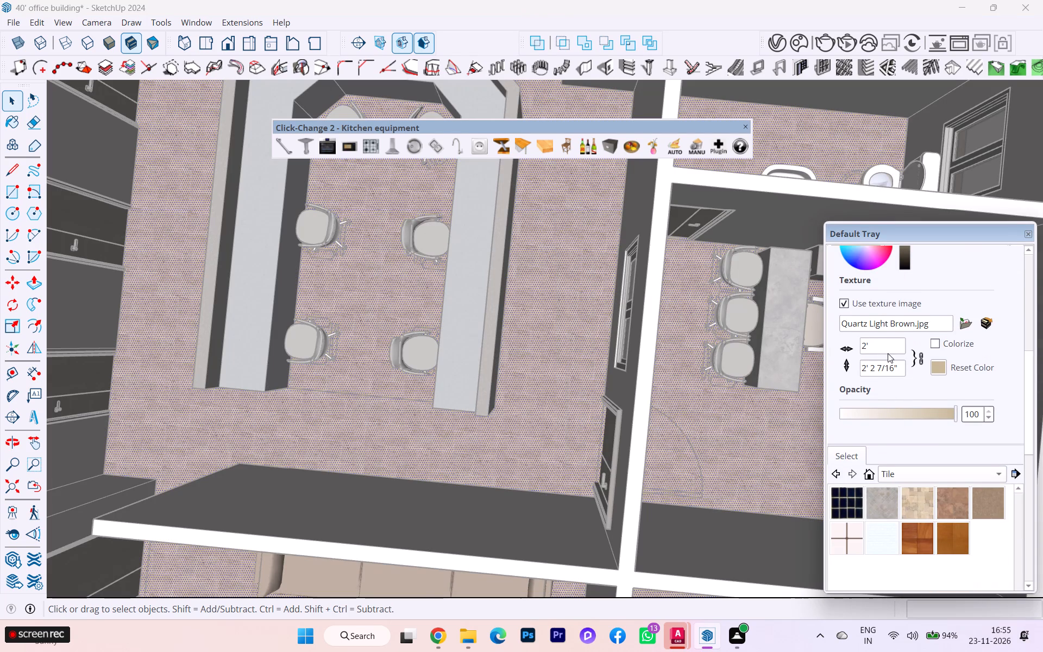
left_click_drag(881, 349, 837, 346)
type("4'")
key("Return")
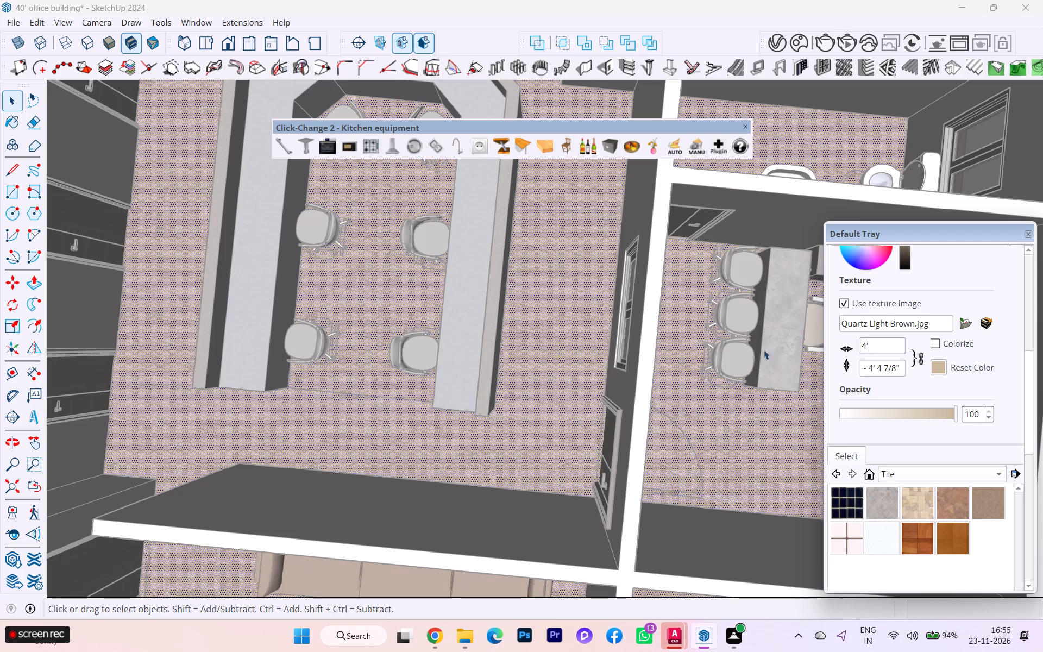
Unlock the width-to-height ratio of the Quartz Light Brown texture.
left_click(918, 361)
left_click(900, 365)
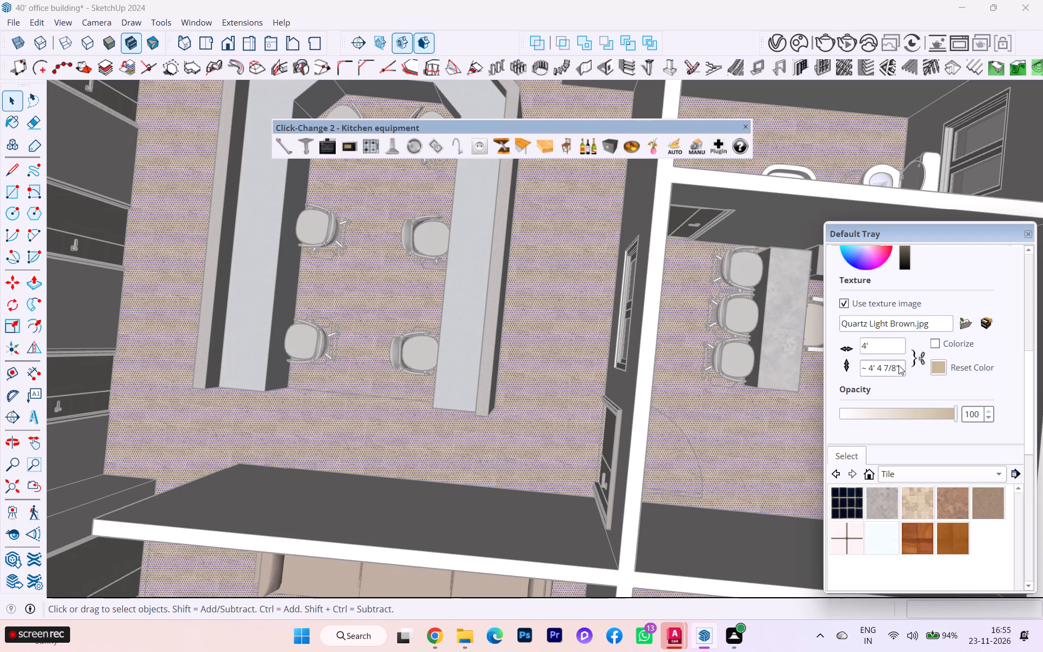
left_click(585, 343)
double_click(585, 343)
left_click(562, 338)
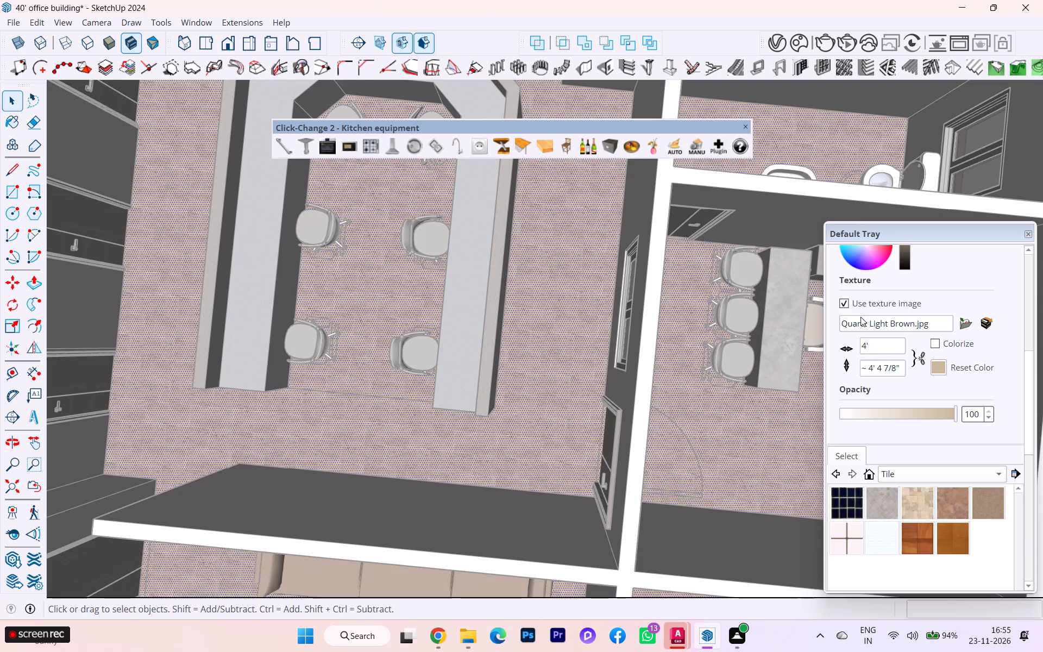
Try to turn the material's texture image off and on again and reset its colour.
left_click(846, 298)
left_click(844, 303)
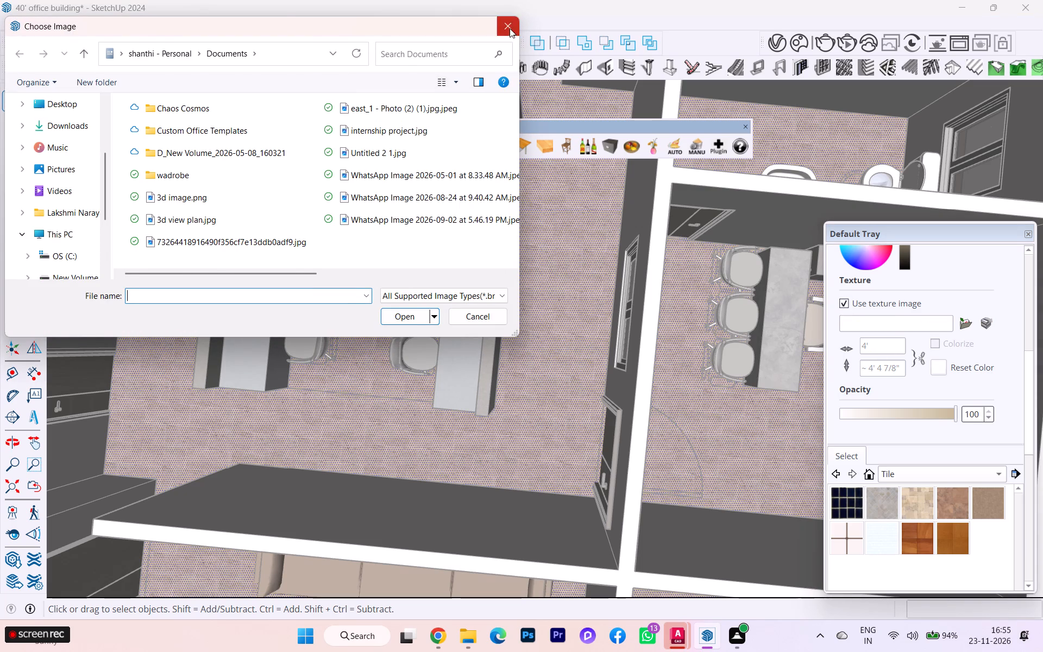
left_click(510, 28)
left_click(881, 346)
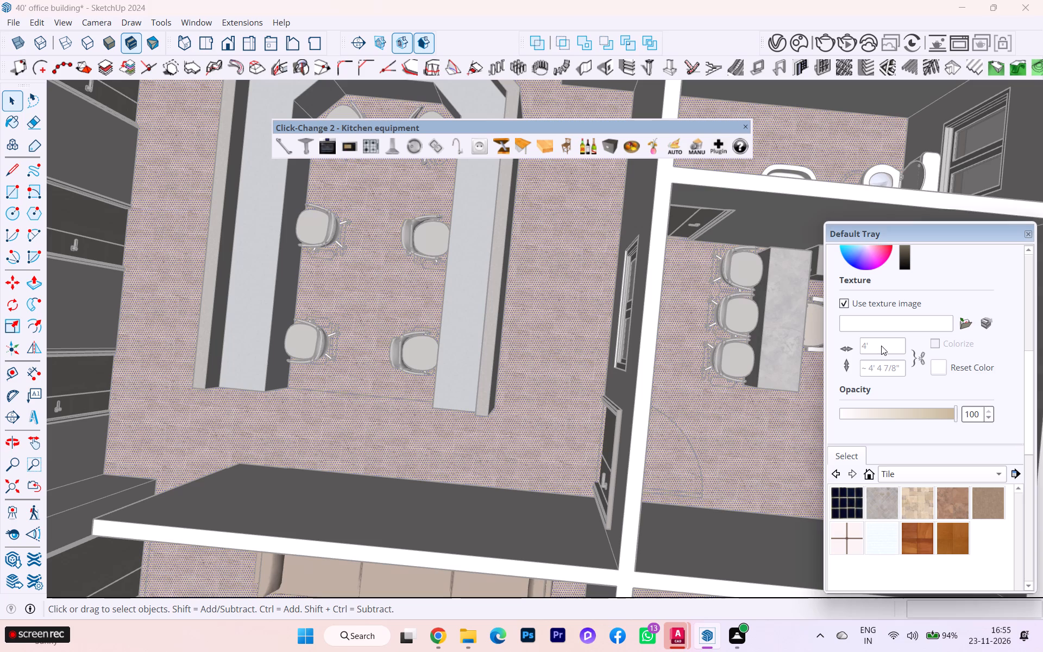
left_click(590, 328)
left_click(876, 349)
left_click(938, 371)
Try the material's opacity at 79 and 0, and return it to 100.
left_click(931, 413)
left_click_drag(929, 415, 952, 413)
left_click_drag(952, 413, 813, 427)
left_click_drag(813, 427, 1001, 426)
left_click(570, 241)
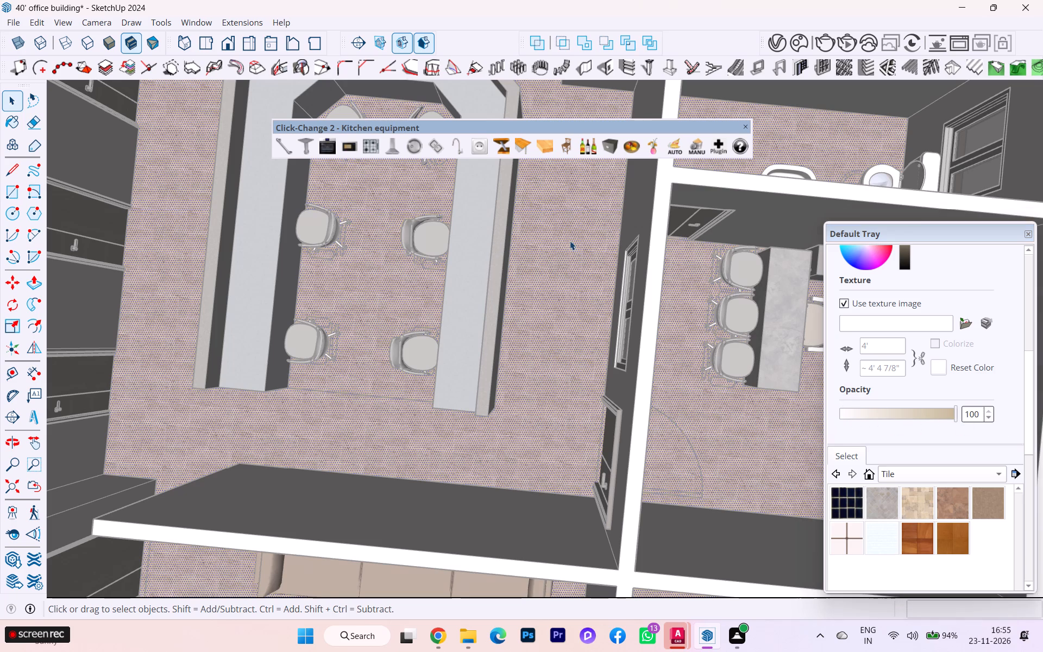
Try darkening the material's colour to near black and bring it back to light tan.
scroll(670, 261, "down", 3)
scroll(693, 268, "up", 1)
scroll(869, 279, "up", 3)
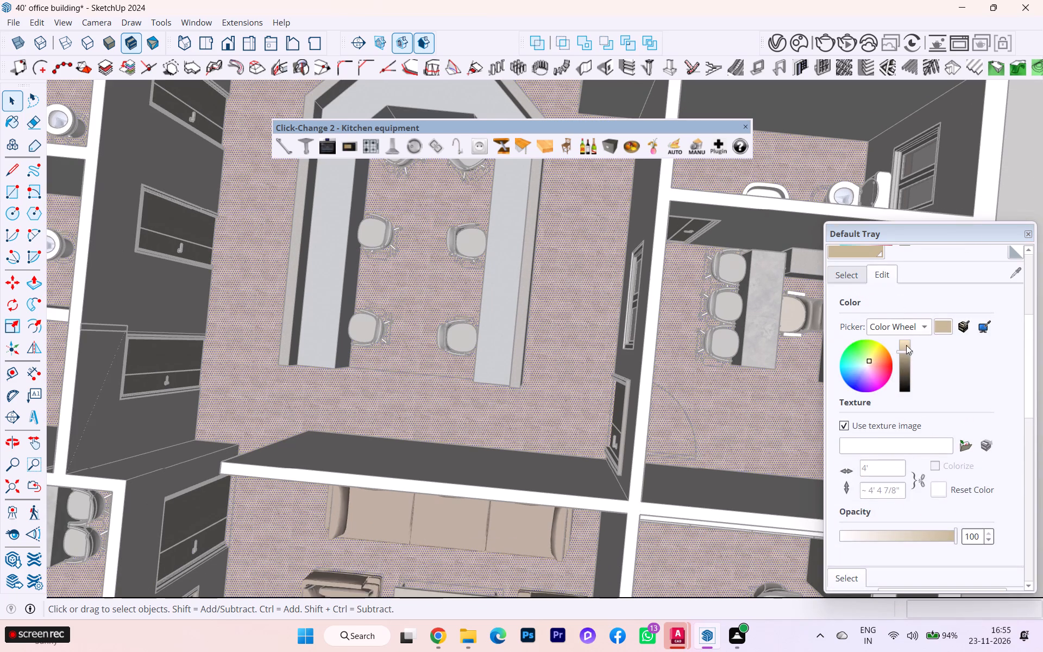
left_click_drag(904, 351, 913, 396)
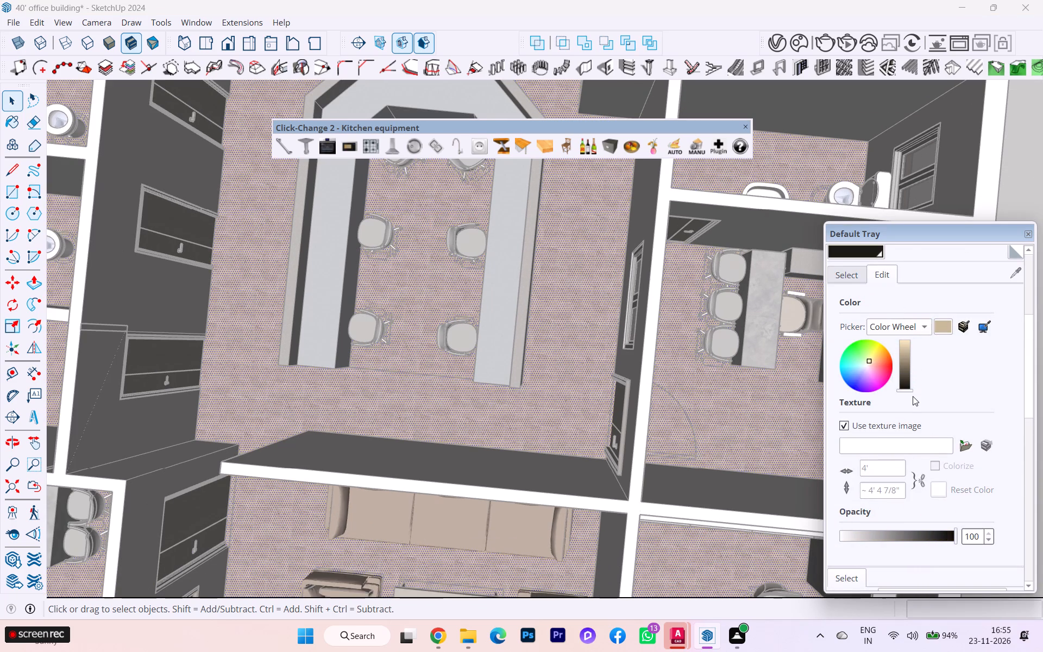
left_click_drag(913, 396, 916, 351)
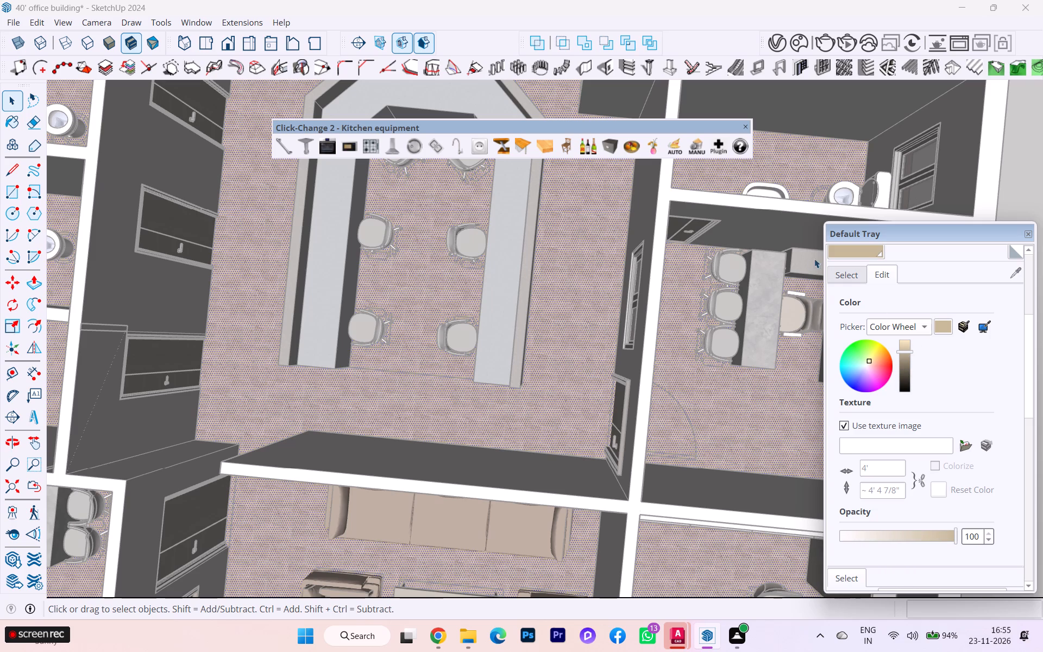
Leave the material's edit settings and return to the Synthetic Surfaces material library.
left_click(846, 268)
scroll(589, 274, "down", 4)
scroll(606, 286, "up", 1)
scroll(607, 286, "down", 1)
scroll(669, 286, "down", 7)
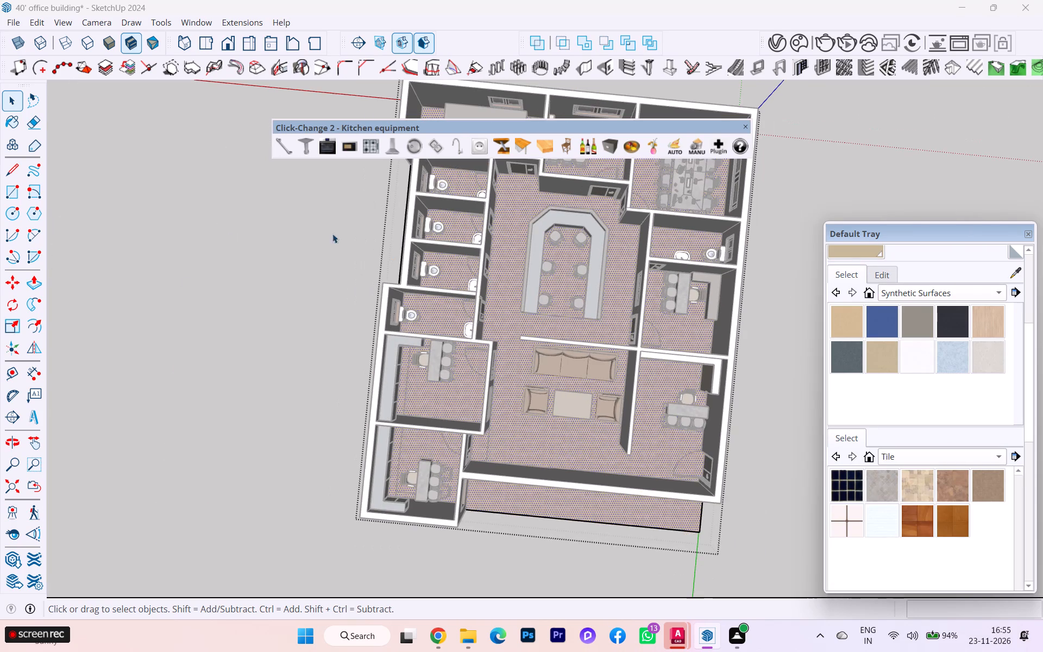
left_click(0, 94)
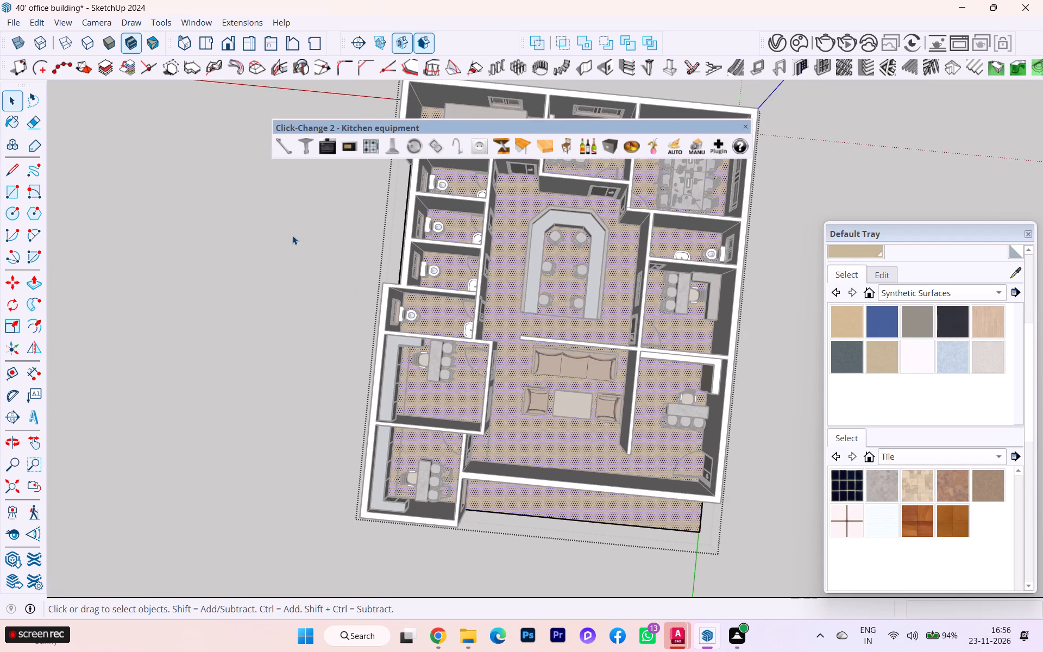
Reposition the floor face's texture, placing its origin at the base corner of the partition wall's open end, behind the lounge sofa.
double_click(617, 278)
scroll(625, 287, "up", 5)
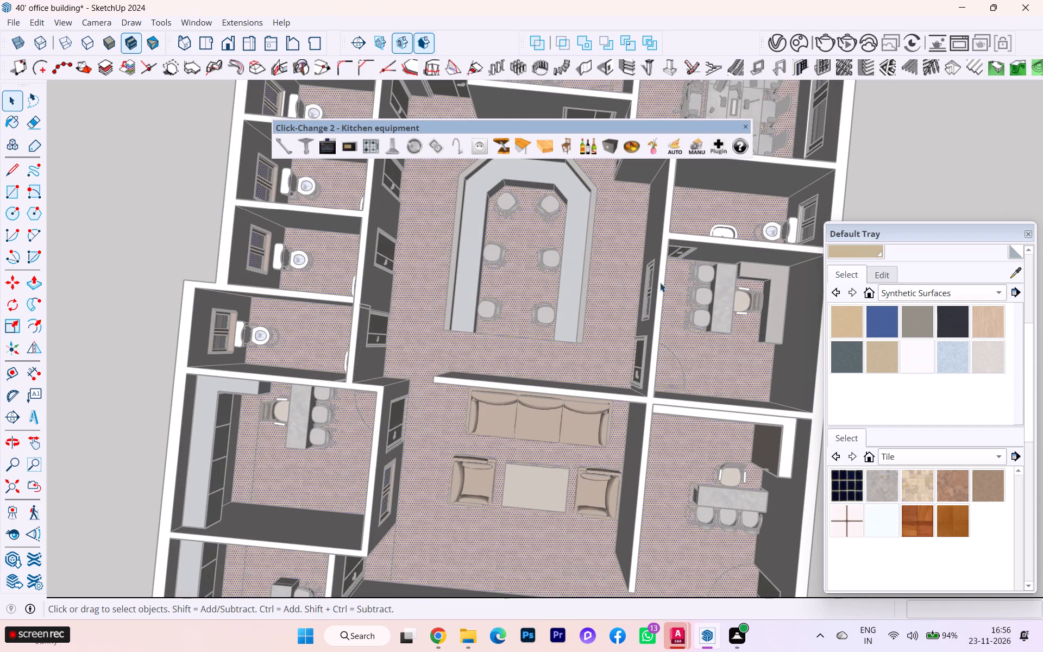
double_click(628, 289)
scroll(627, 290, "up", 5)
scroll(624, 291, "down", 1)
scroll(624, 291, "up", 2)
double_click(617, 293)
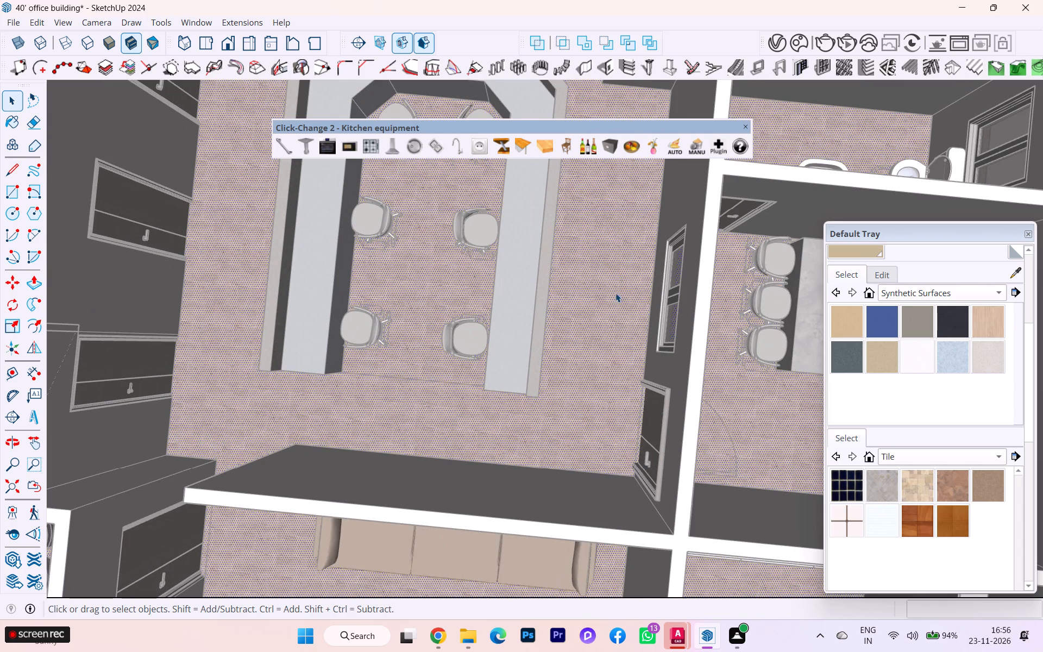
right_click(598, 296)
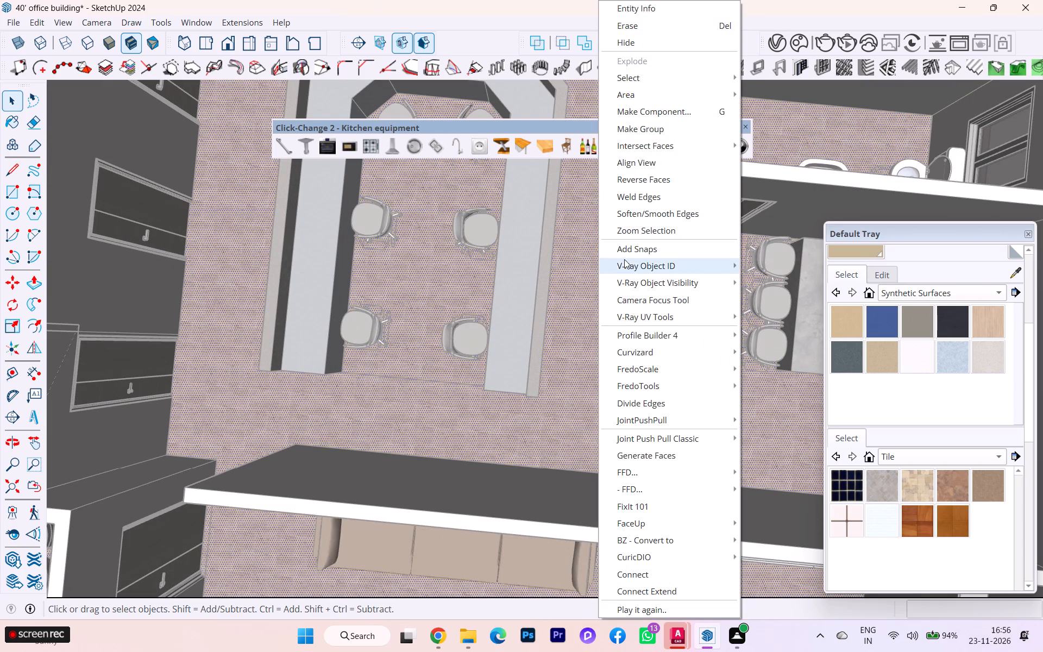
double_click(574, 324)
right_click(578, 324)
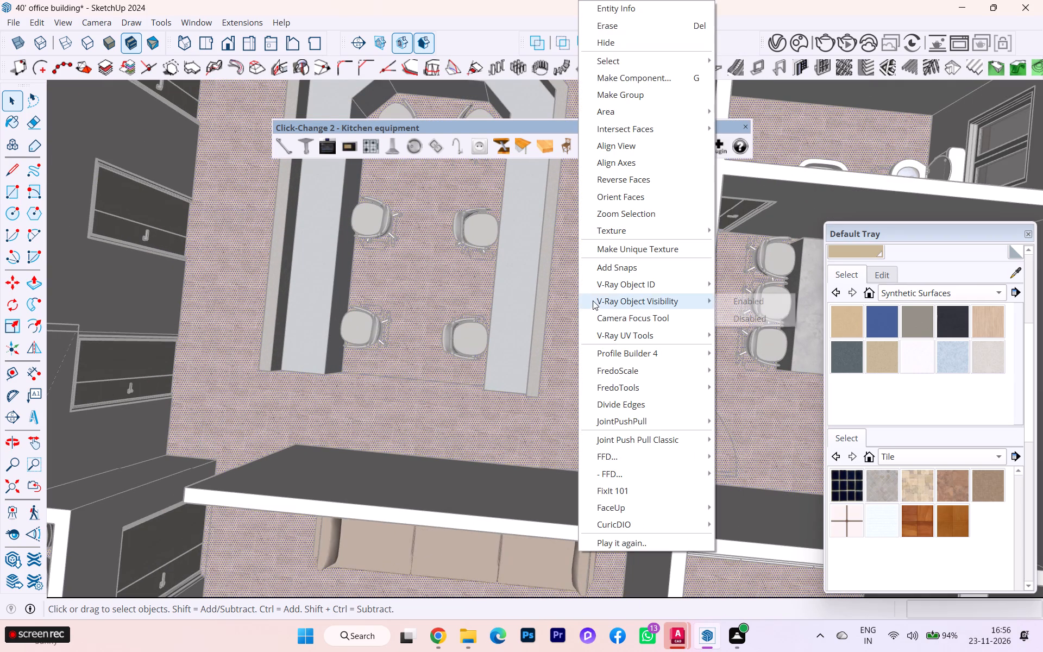
left_click(617, 237)
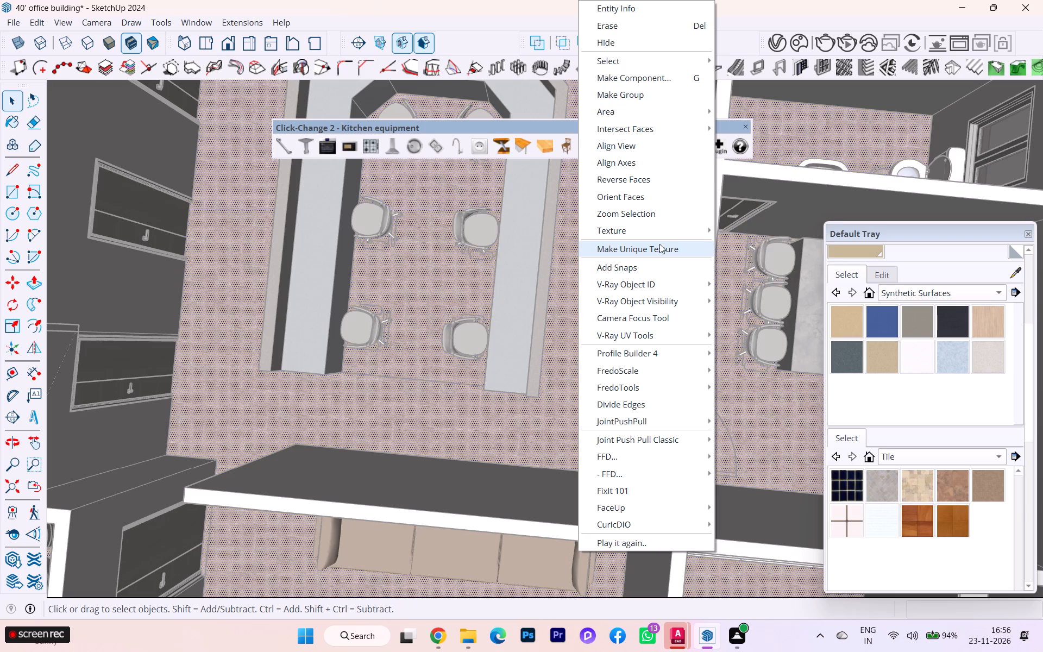
left_click(745, 234)
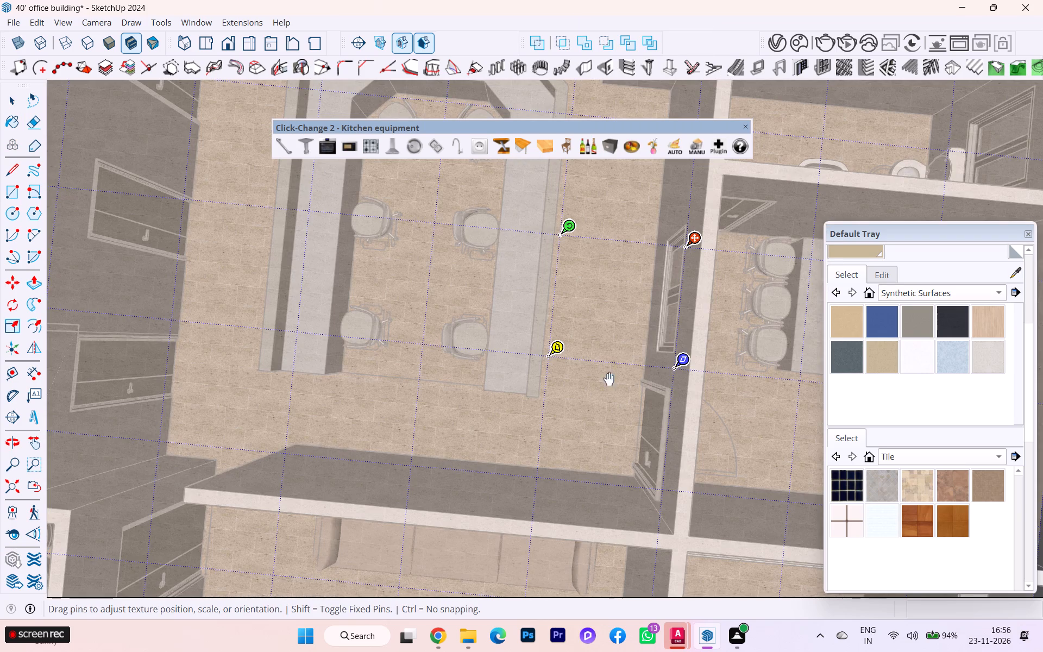
scroll(569, 366, "up", 1)
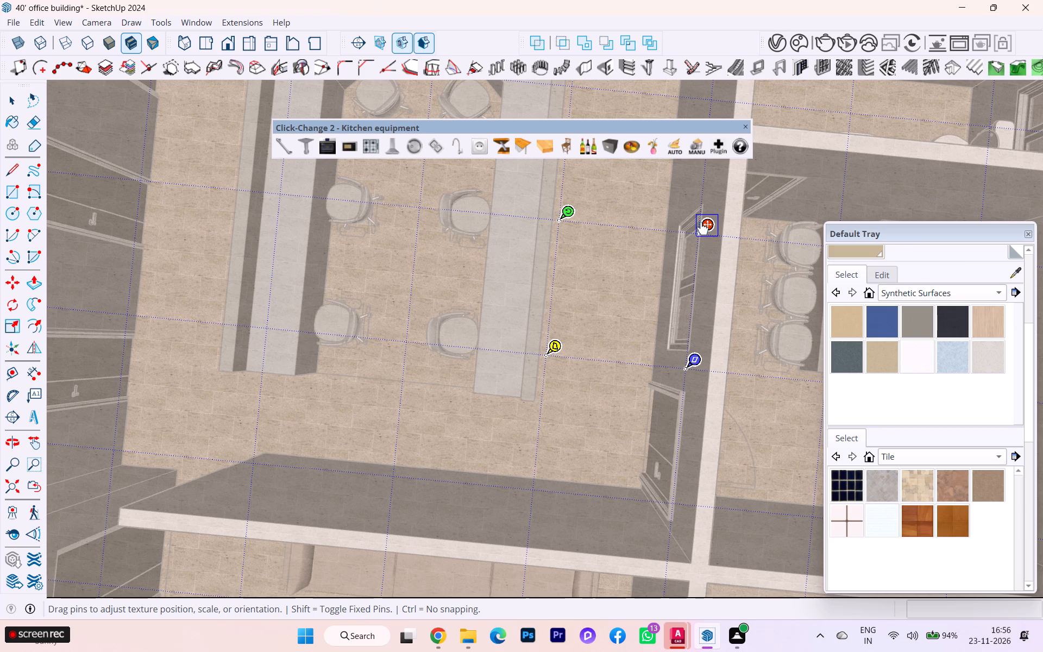
left_click_drag(704, 229, 376, 409)
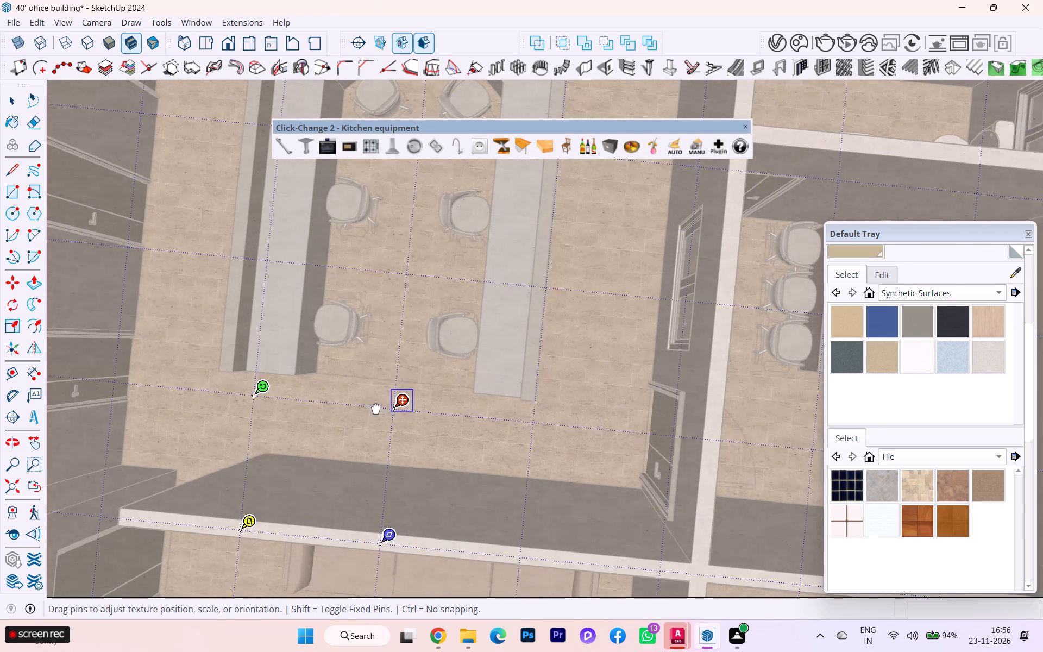
left_click_drag(376, 409, 273, 450)
Rotate the floor texture about 180° and enlarge it so one tile spans the partition wall's base, and apply the new placement.
left_click_drag(131, 434, 643, 462)
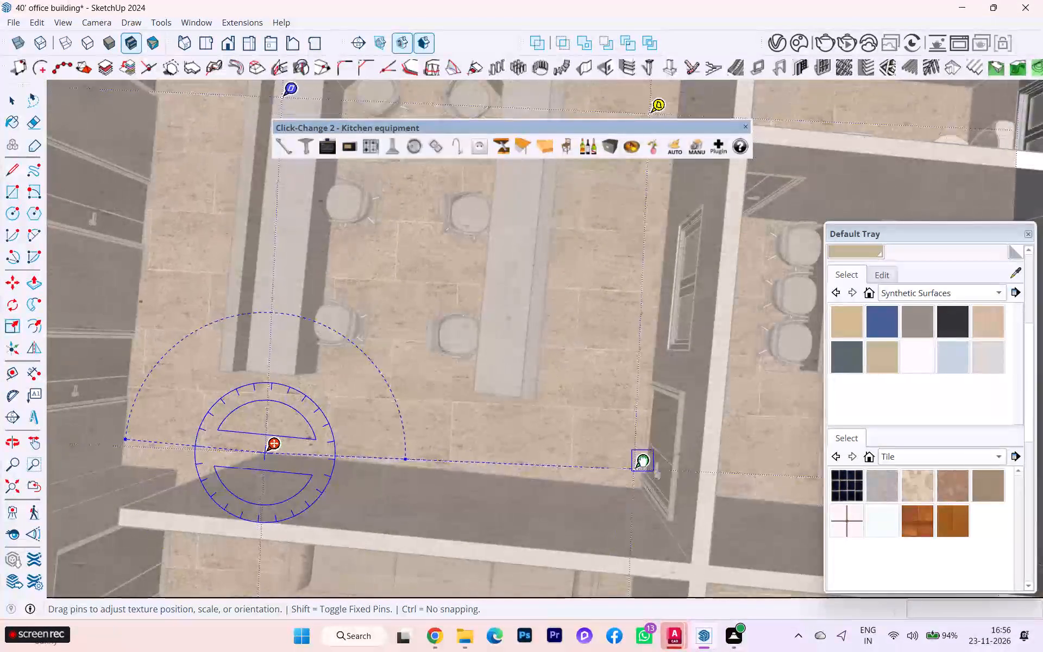
left_click_drag(643, 462, 652, 485)
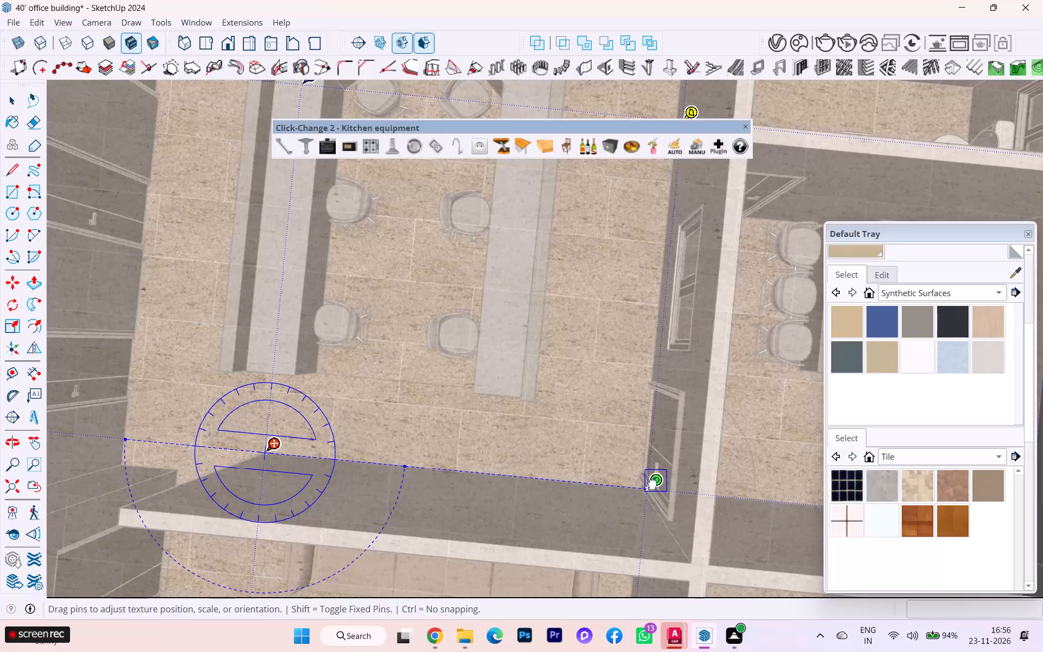
left_click_drag(652, 485, 652, 485)
scroll(537, 419, "down", 4)
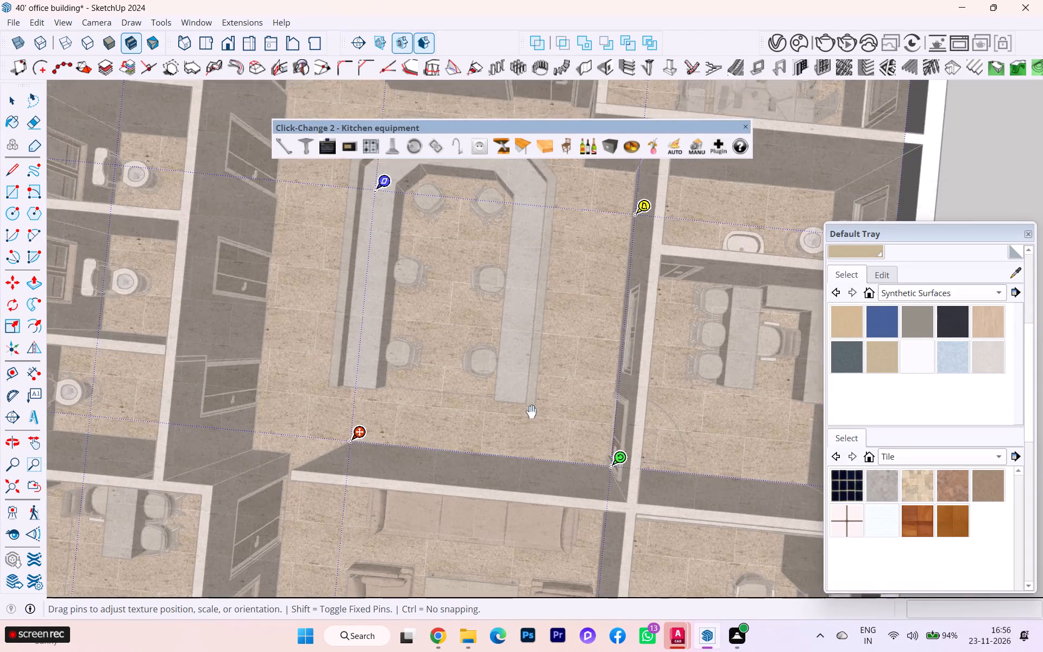
scroll(531, 412, "down", 1)
scroll(407, 373, "down", 3)
left_click(766, 339)
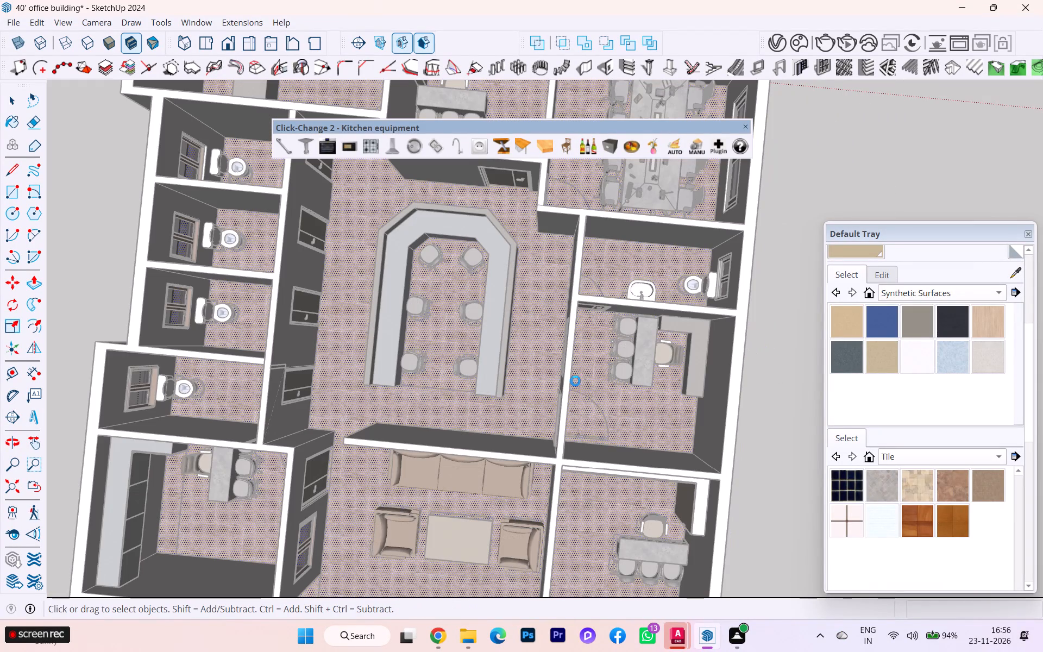
scroll(575, 380, "down", 1)
middle_click_drag(574, 380, 552, 301)
scroll(570, 325, "down", 1)
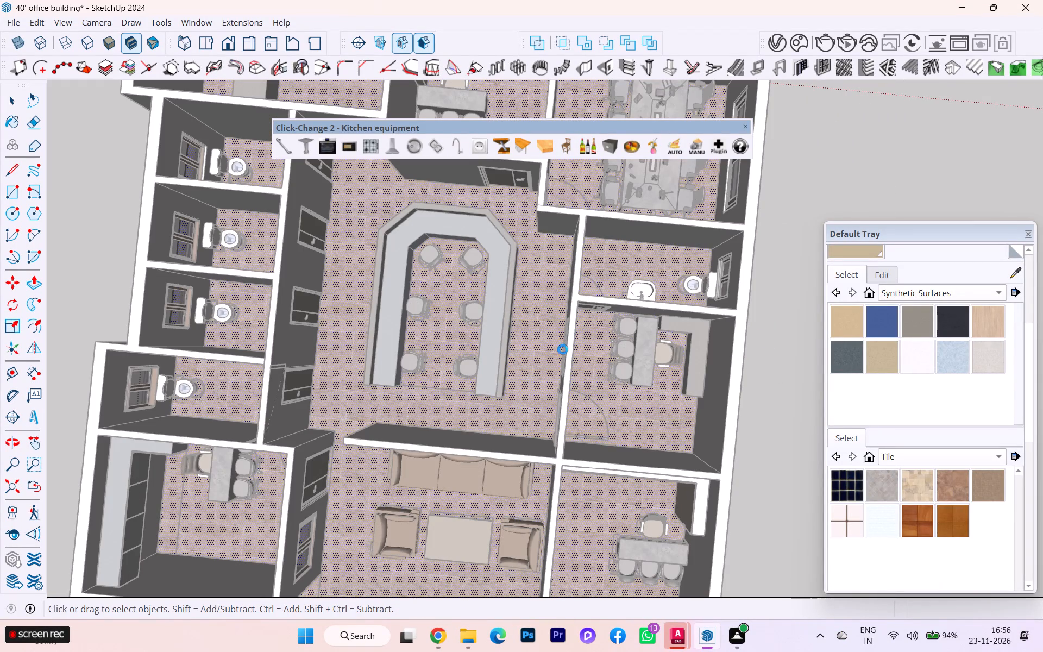
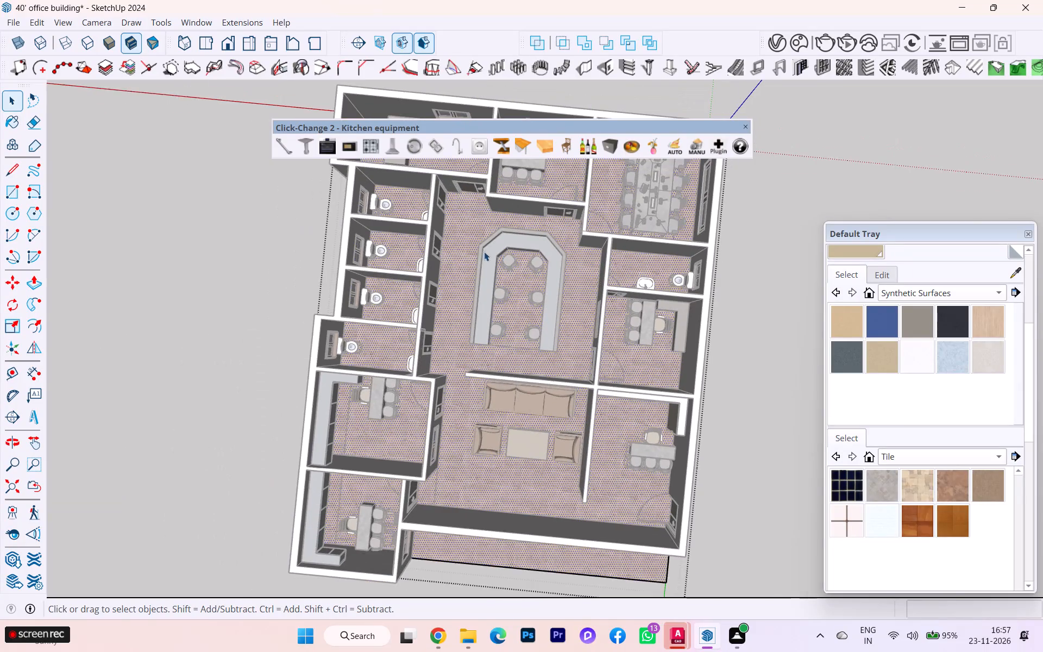
Leave the floor group and examine the floor texture's alignment across the rooms from several angles.
scroll(484, 252, "down", 1)
left_click(284, 260)
scroll(514, 274, "up", 1)
middle_click_drag(514, 274, 538, 97)
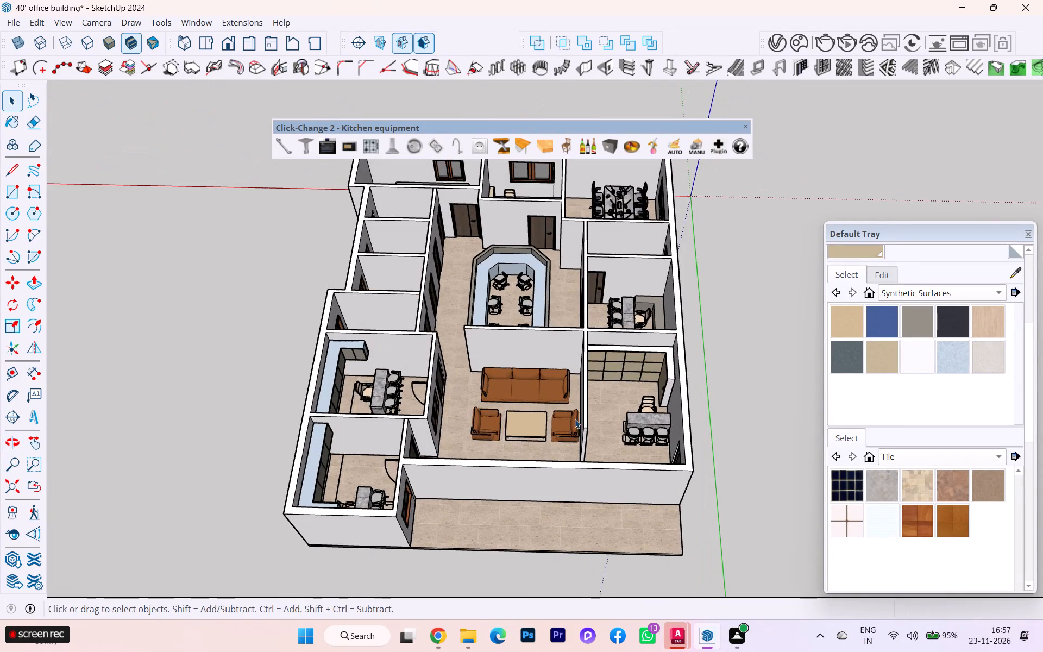
scroll(569, 435, "up", 3)
middle_click_drag(578, 456, 625, 330)
middle_click_drag(564, 516, 540, 592)
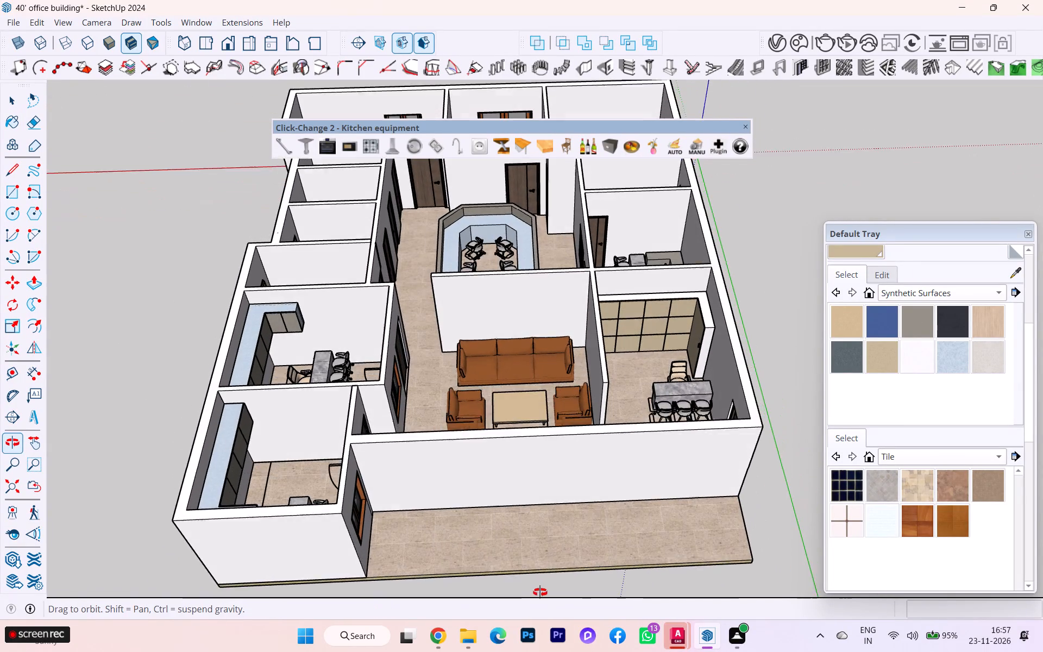
middle_click_drag(540, 592, 539, 596)
scroll(553, 441, "down", 3)
middle_click_drag(544, 438, 499, 550)
scroll(384, 430, "up", 5)
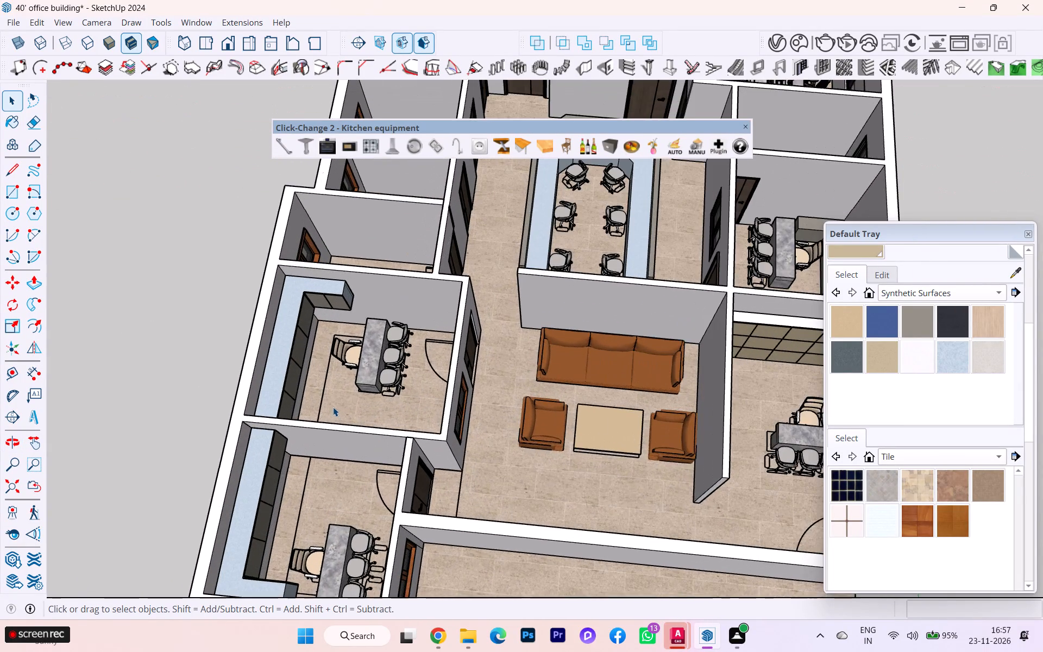
scroll(336, 390, "down", 2)
middle_click_drag(360, 343, 695, 201)
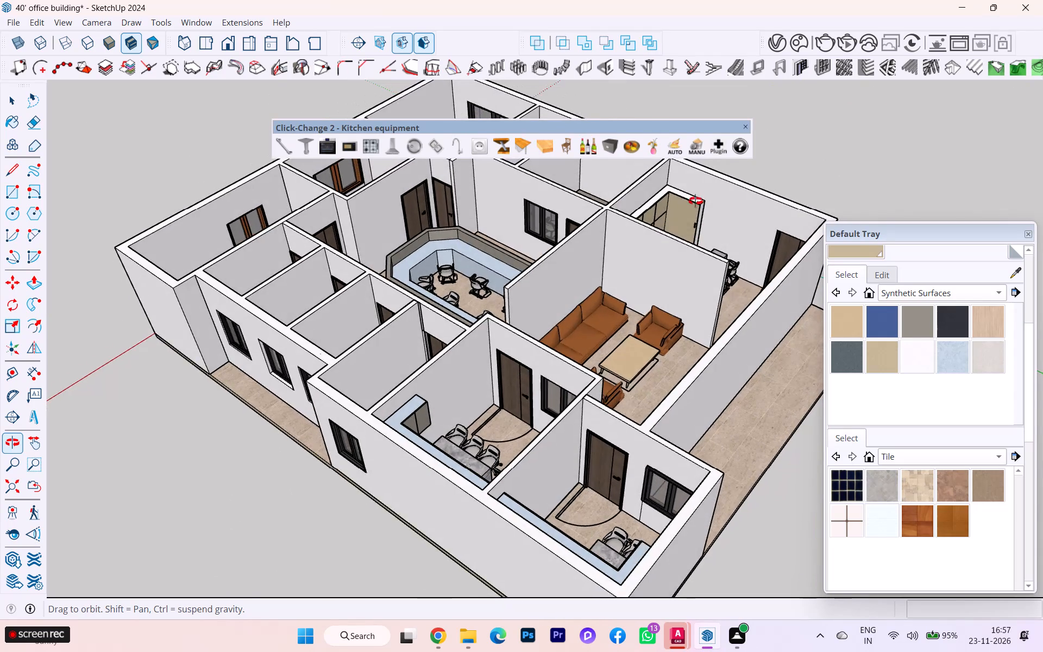
middle_click_drag(695, 201, 783, 218)
scroll(693, 252, "up", 1)
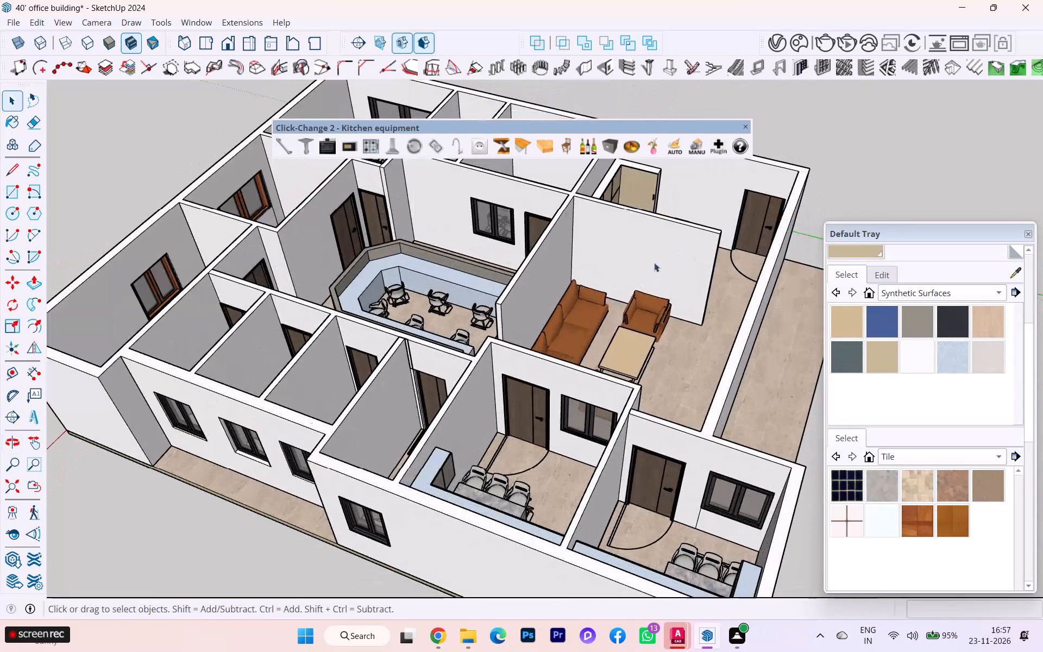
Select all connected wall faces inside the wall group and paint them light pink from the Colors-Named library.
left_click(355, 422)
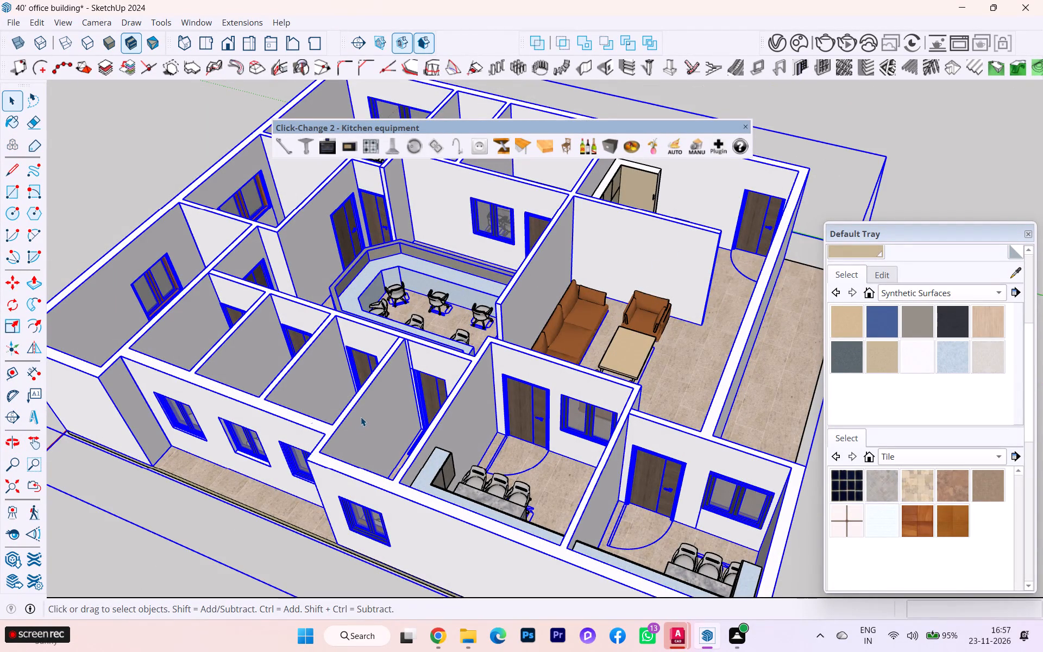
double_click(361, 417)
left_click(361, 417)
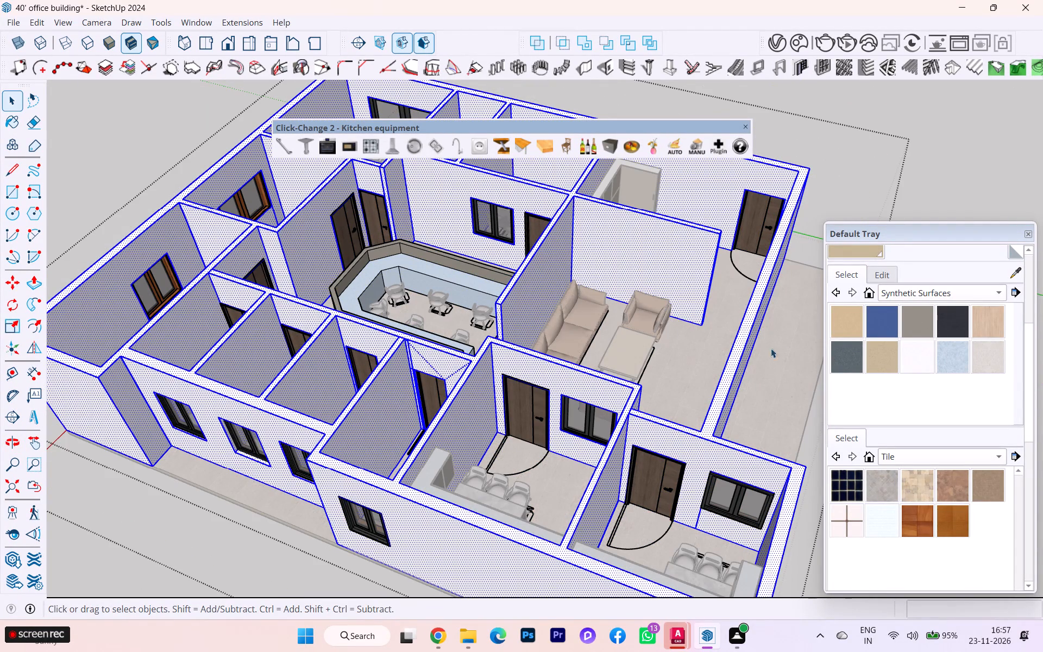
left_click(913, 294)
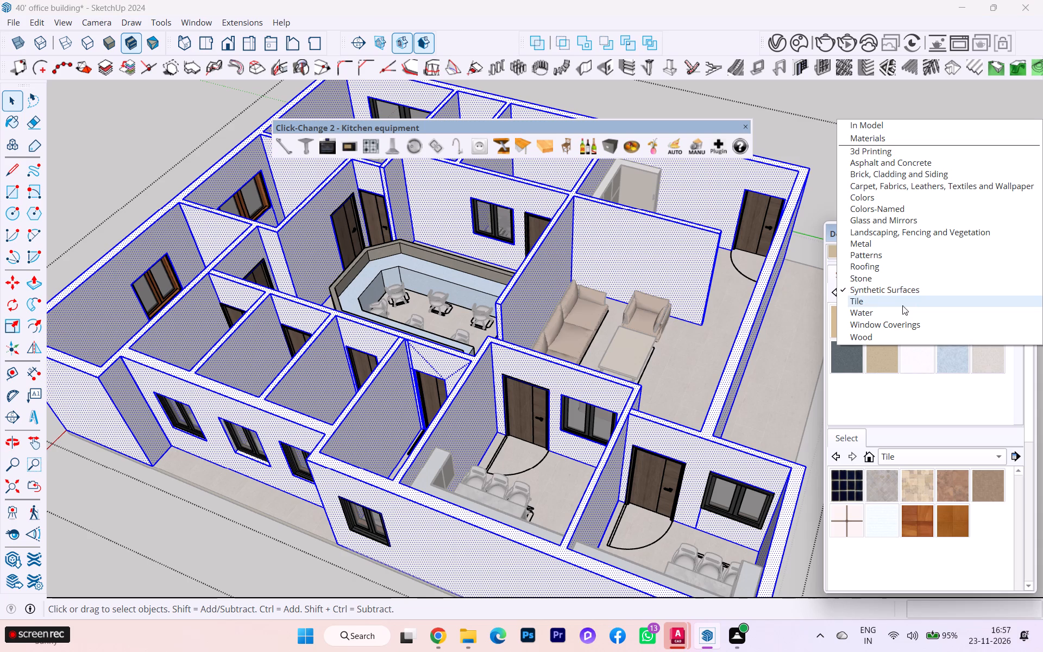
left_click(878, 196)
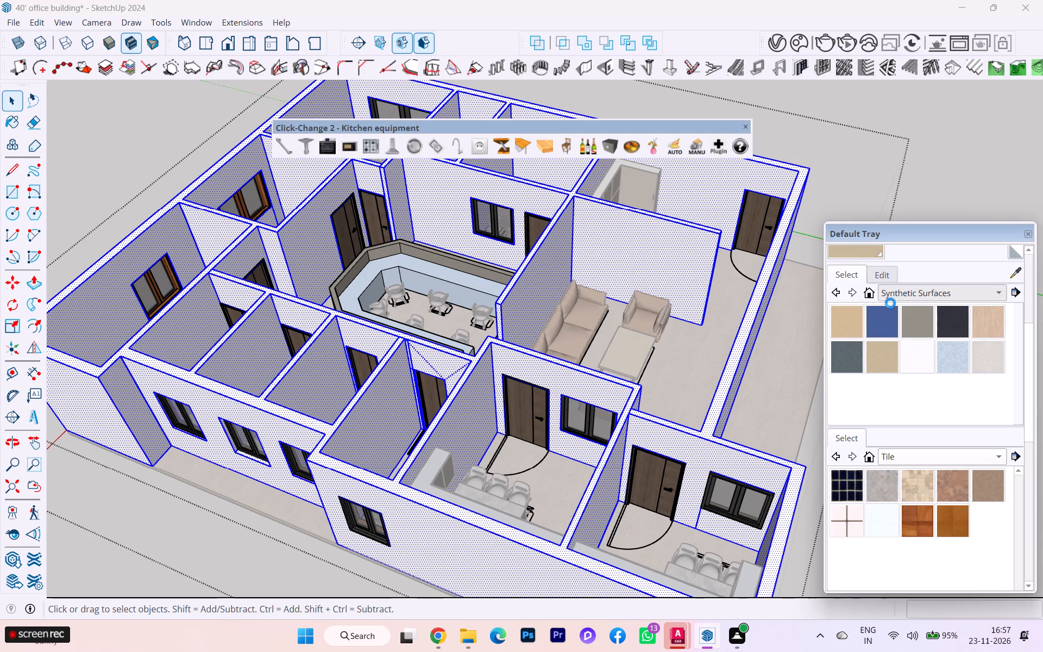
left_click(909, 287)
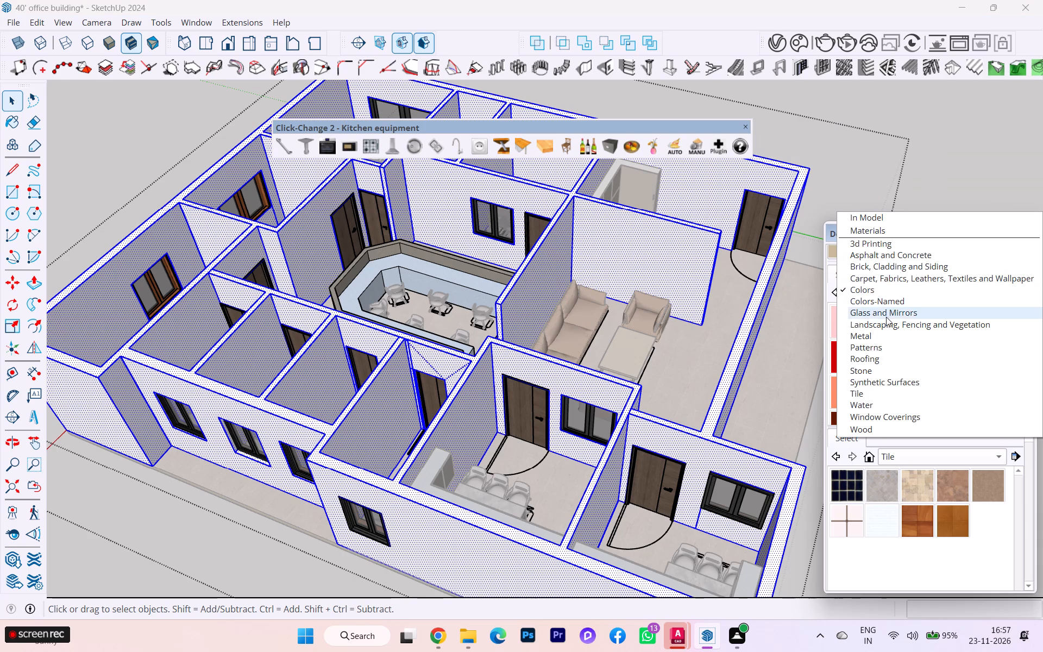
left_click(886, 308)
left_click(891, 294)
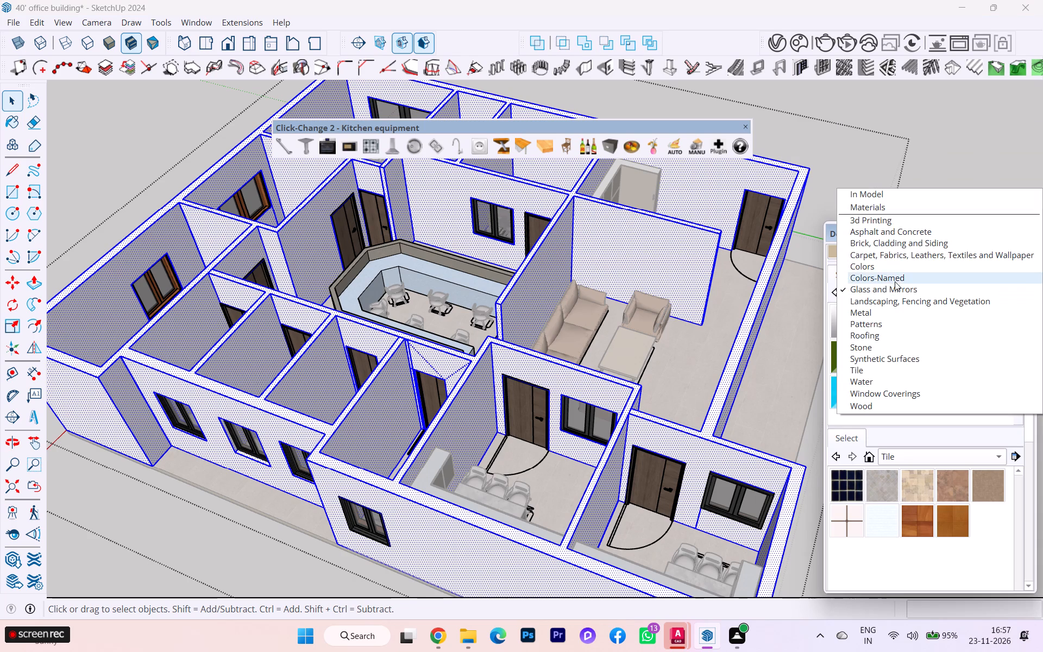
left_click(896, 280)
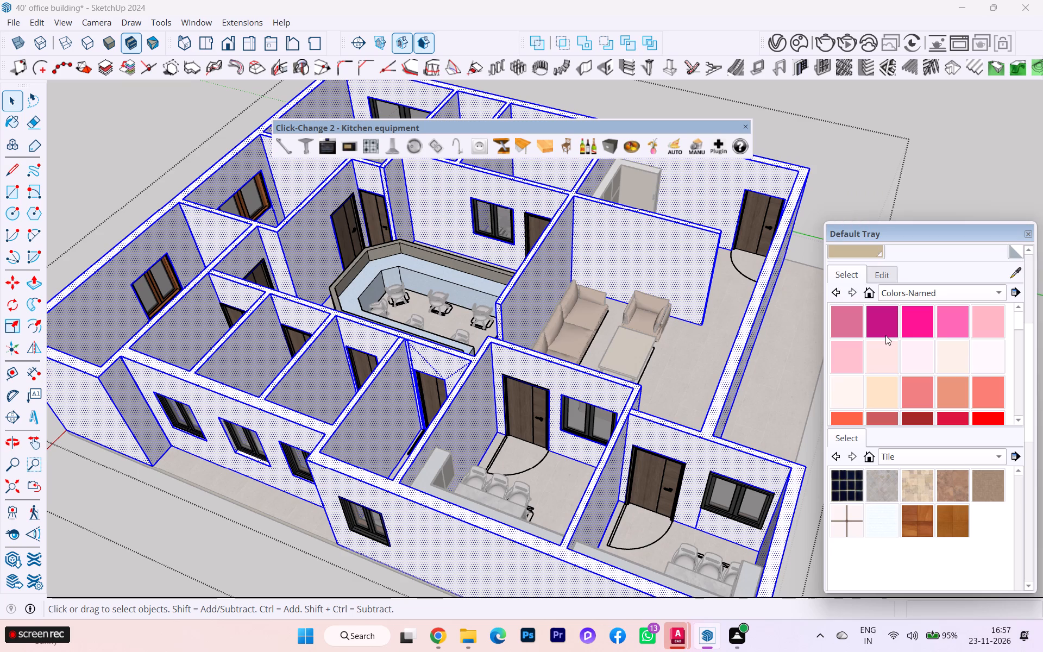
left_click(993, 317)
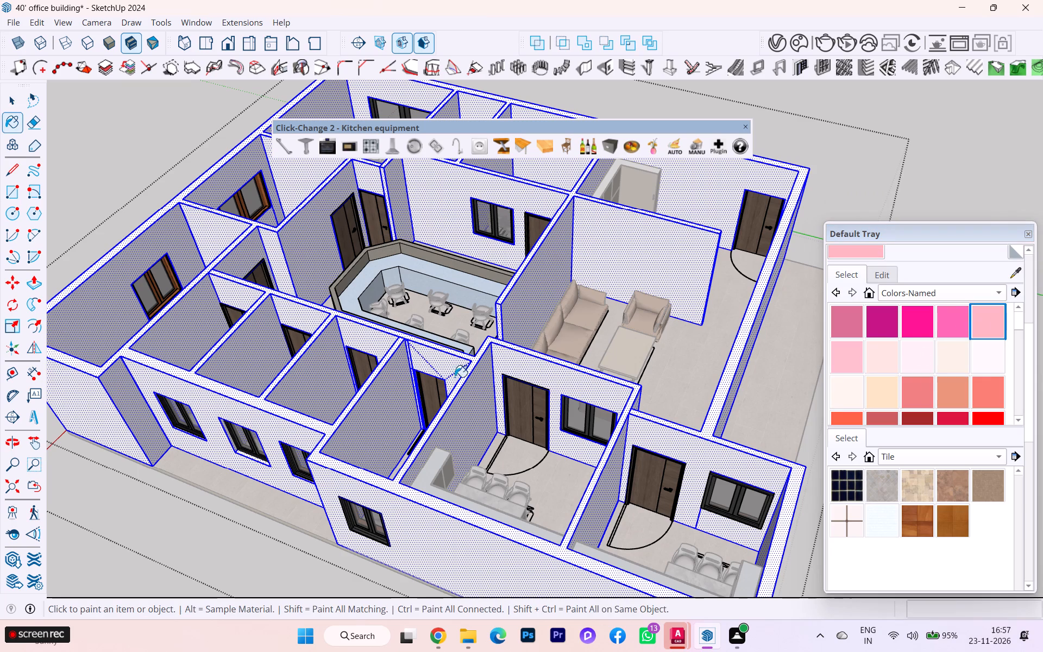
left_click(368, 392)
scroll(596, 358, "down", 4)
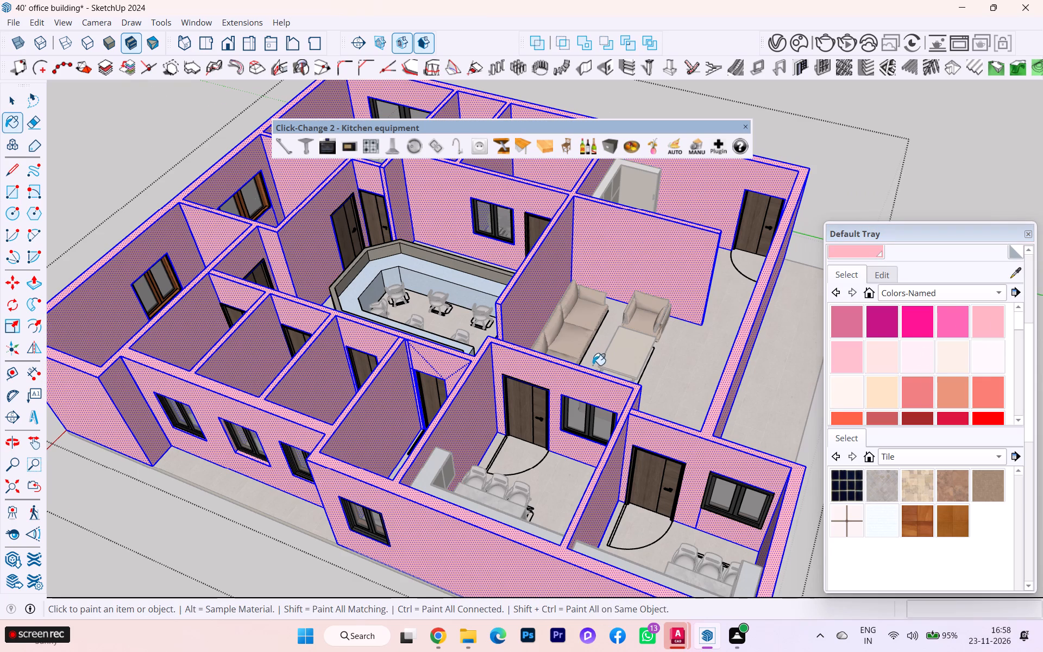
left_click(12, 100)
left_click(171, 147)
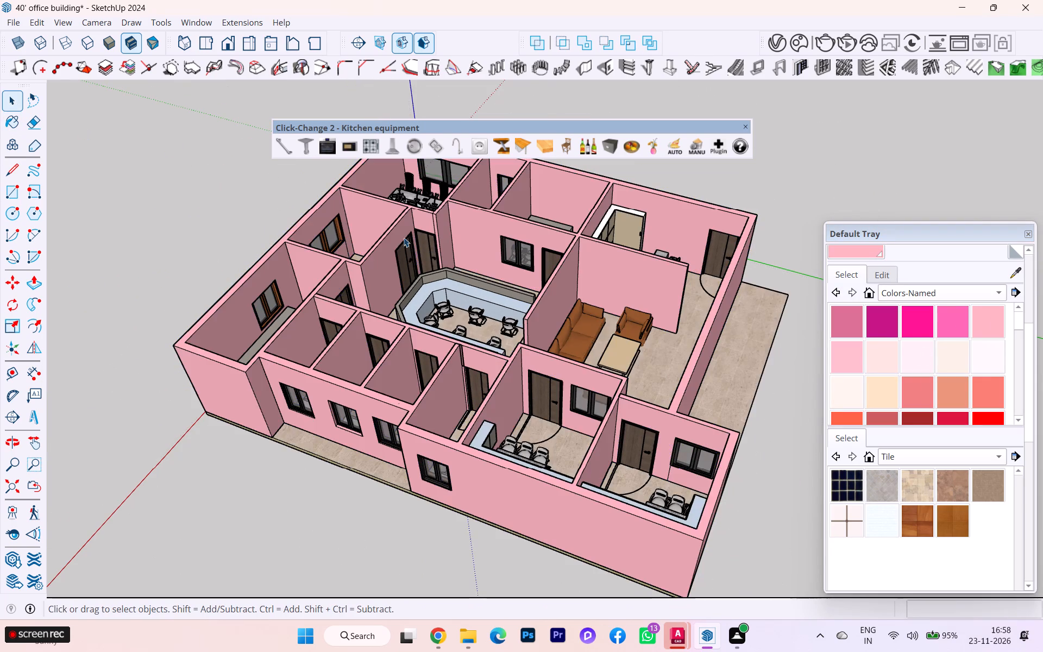
View the whole building from above and compare its walls with the reference office floor plan image in Chrome.
scroll(436, 243, "down", 2)
middle_click_drag(436, 243, 229, 399)
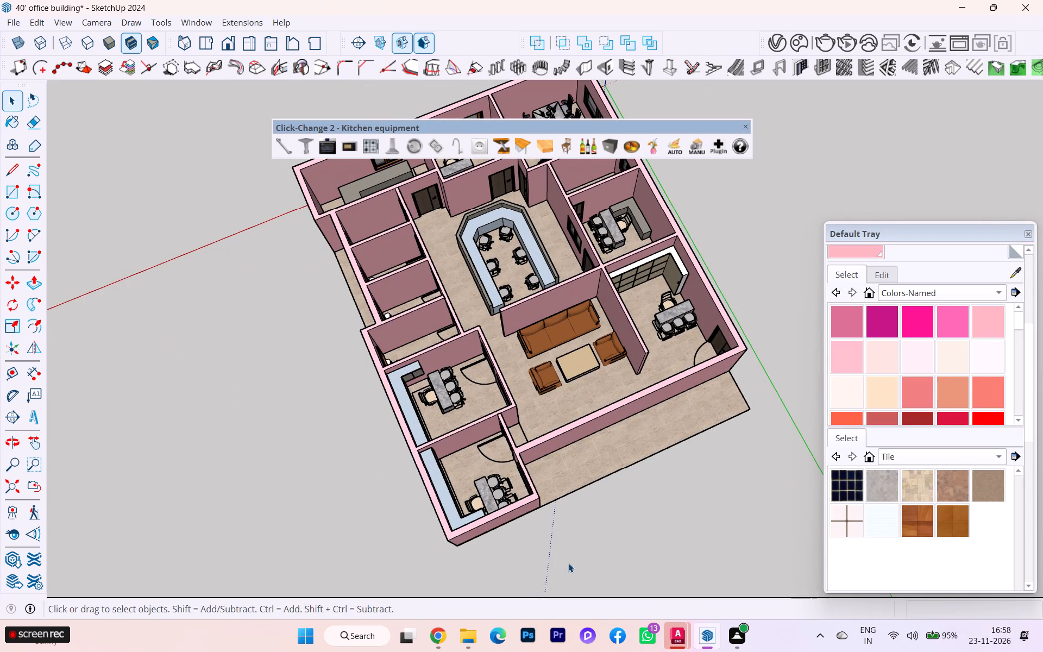
left_click(440, 636)
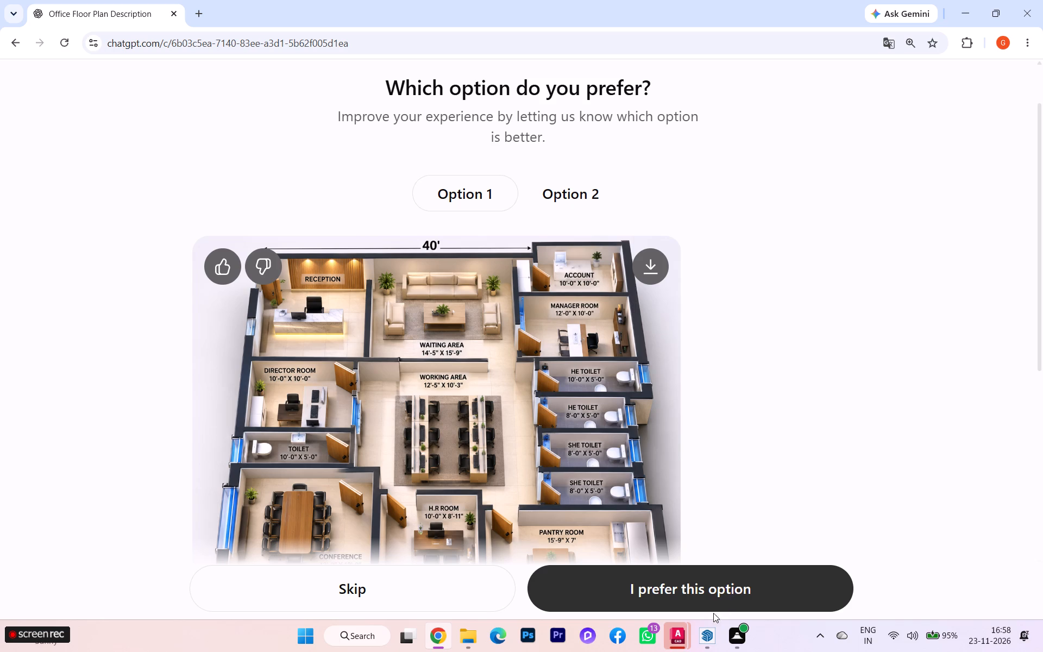
left_click(728, 576)
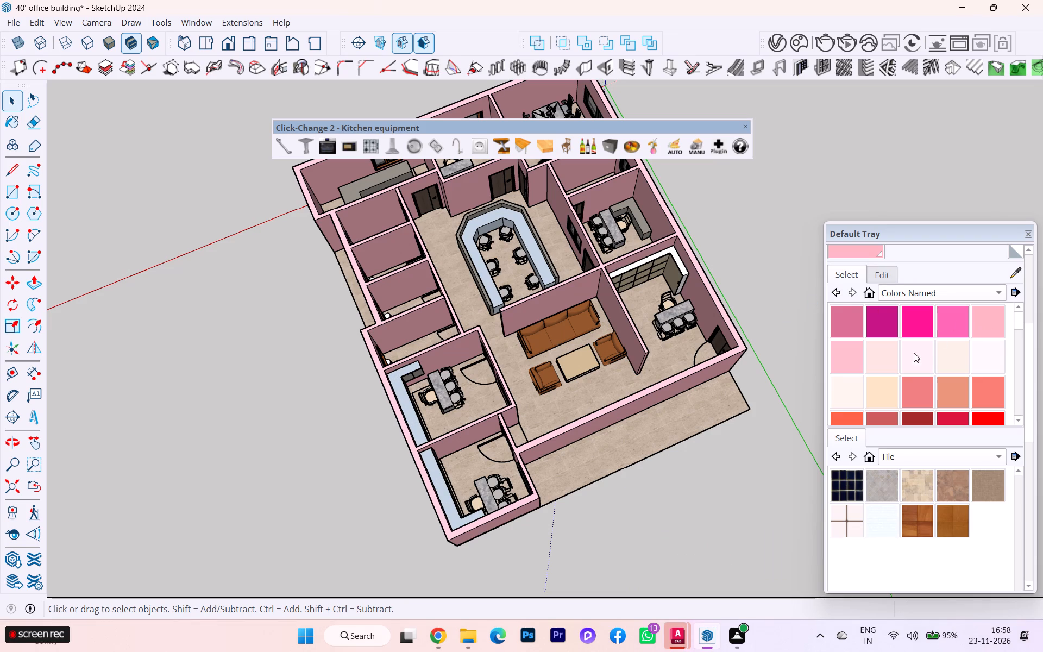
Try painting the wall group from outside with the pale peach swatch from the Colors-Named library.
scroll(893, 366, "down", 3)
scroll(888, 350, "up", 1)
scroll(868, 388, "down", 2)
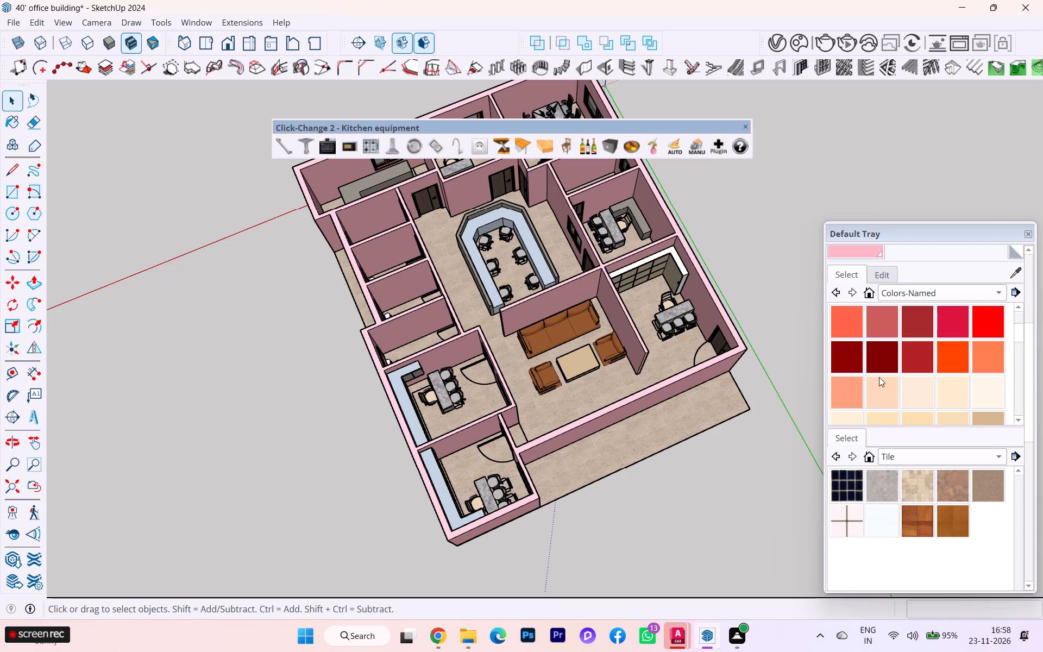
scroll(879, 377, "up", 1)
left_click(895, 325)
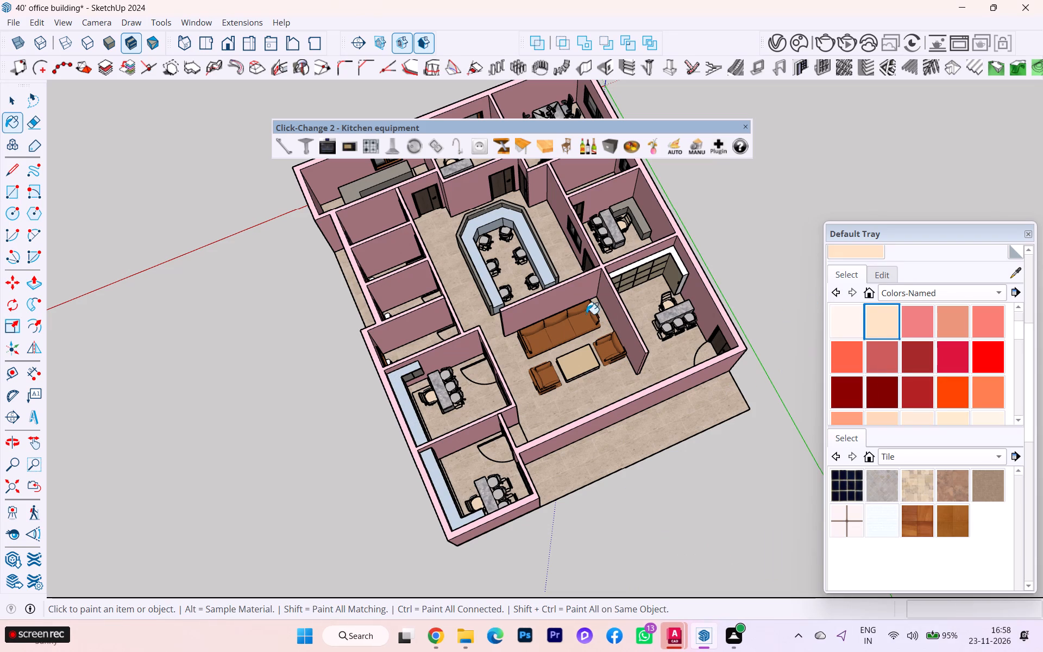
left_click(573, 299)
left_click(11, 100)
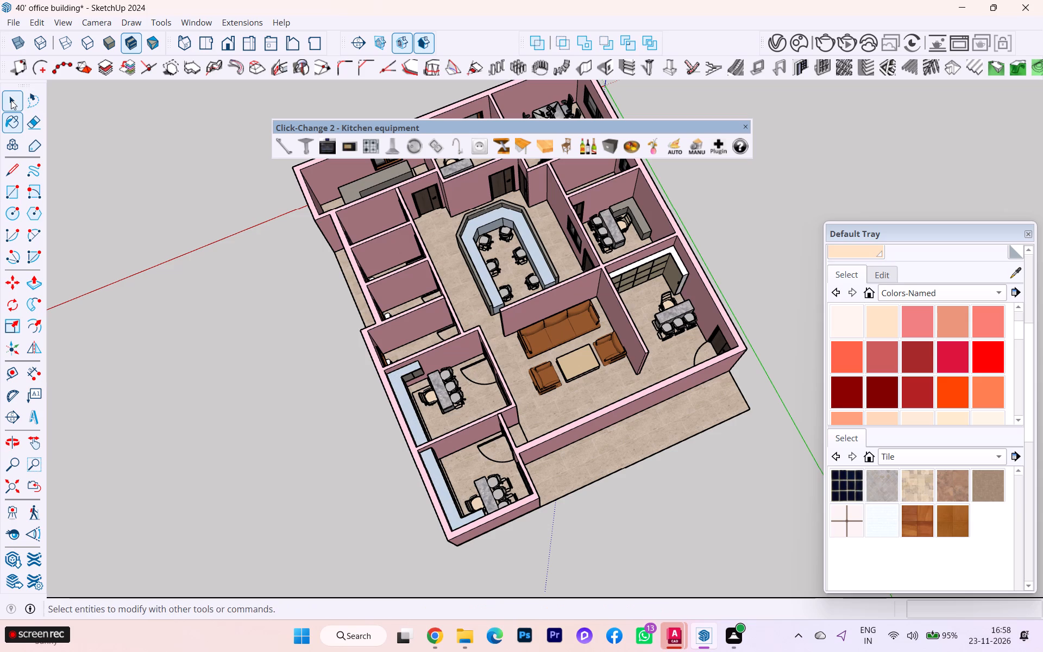
Select all connected wall faces inside the wall group and paint them with the pale peach colour from Colors-Named.
left_click(401, 265)
triple_click(404, 273)
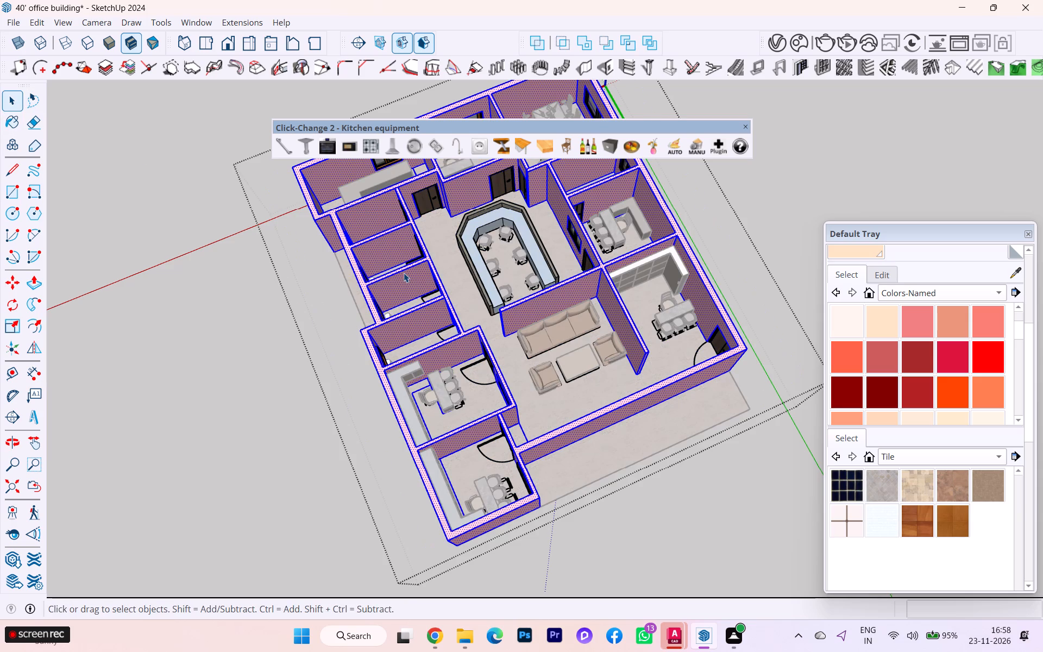
left_click(889, 320)
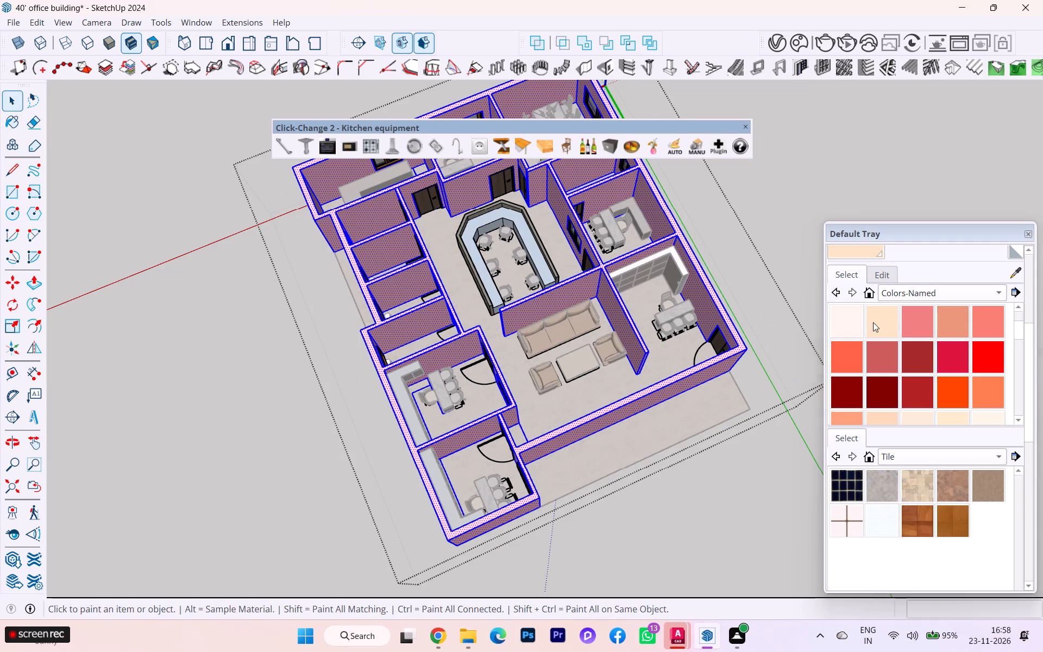
left_click(591, 281)
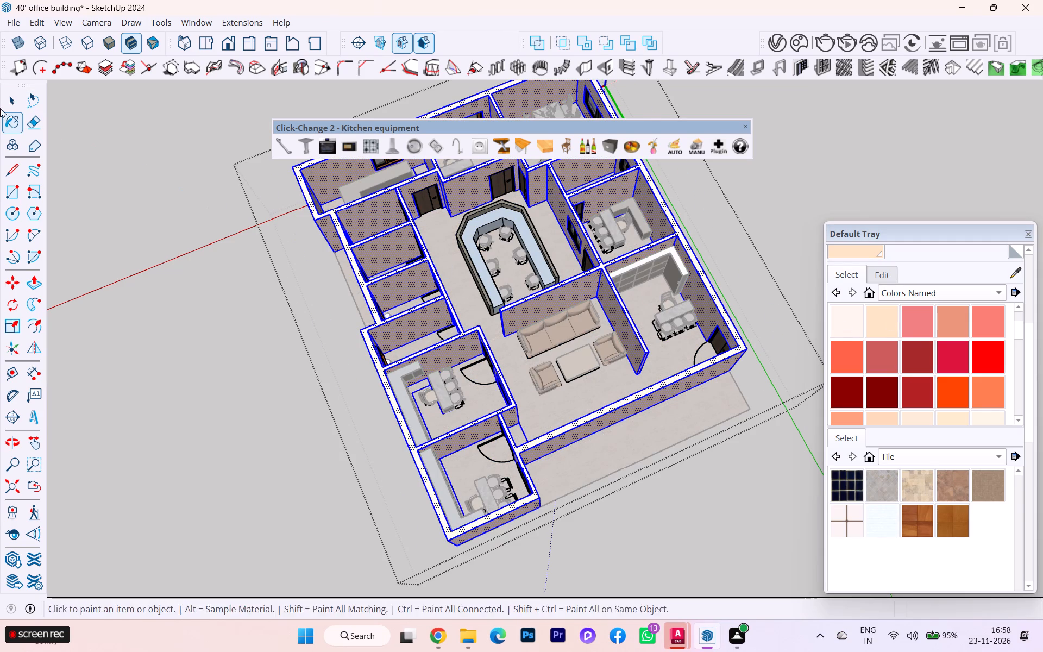
left_click(9, 99)
left_click(156, 159)
Inspect the peach walls and compare the interior with the reference office image in Chrome.
scroll(504, 278, "up", 3)
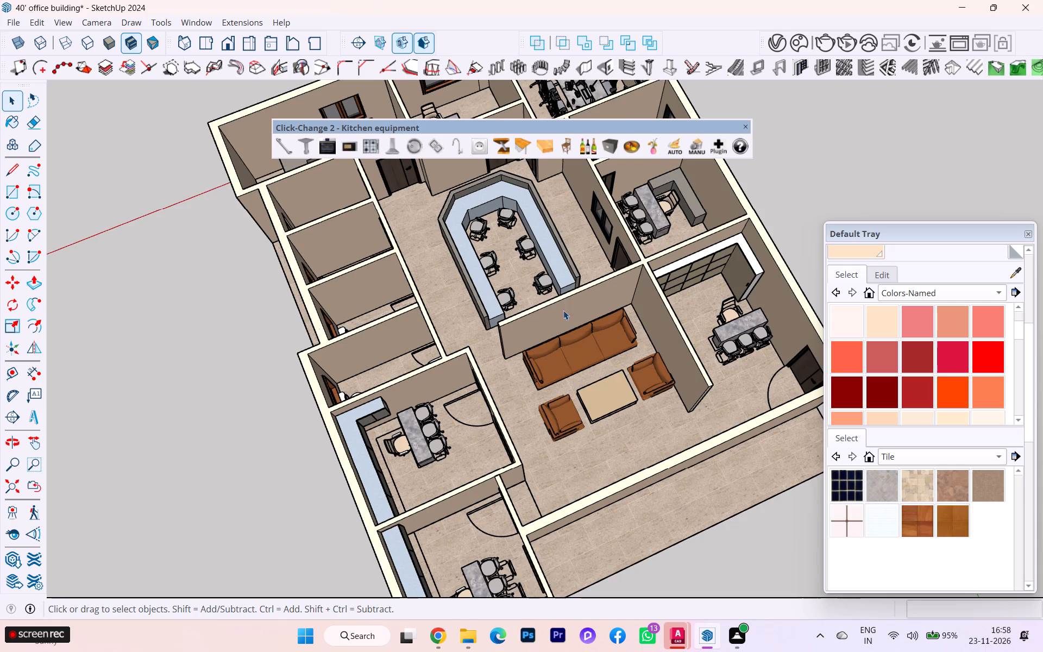
scroll(582, 337, "down", 2)
middle_click_drag(546, 336, 414, 339)
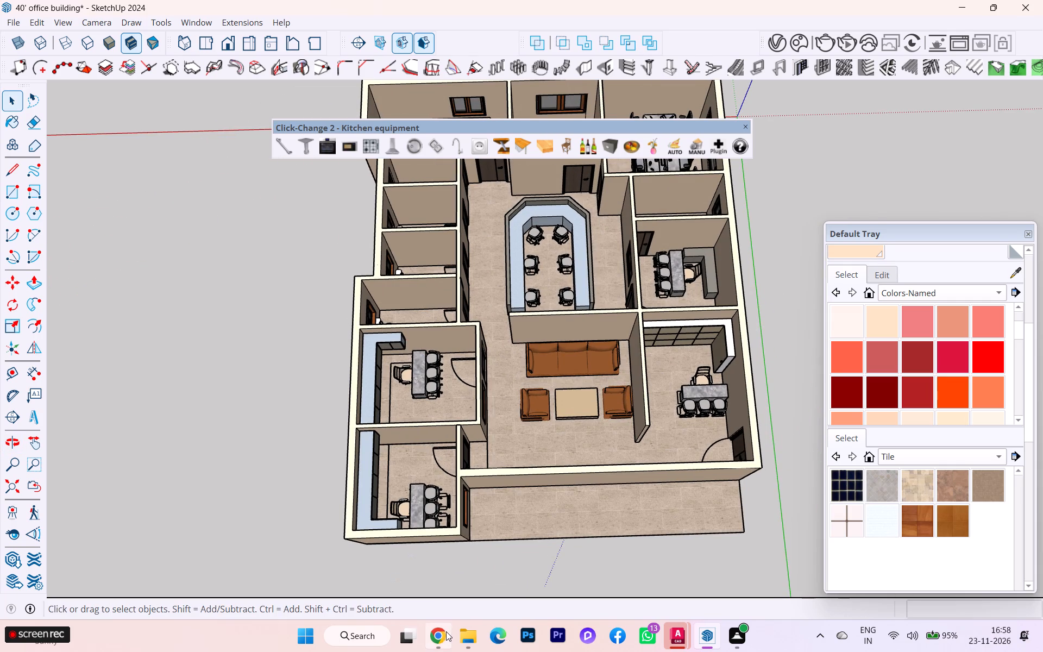
left_click(447, 631)
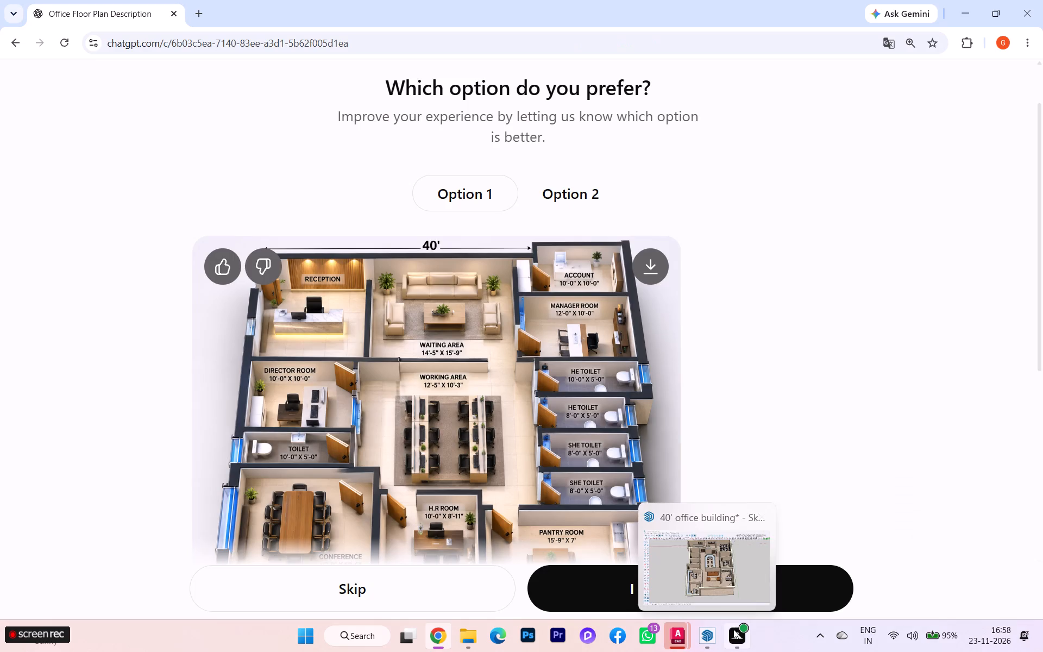
left_click(728, 590)
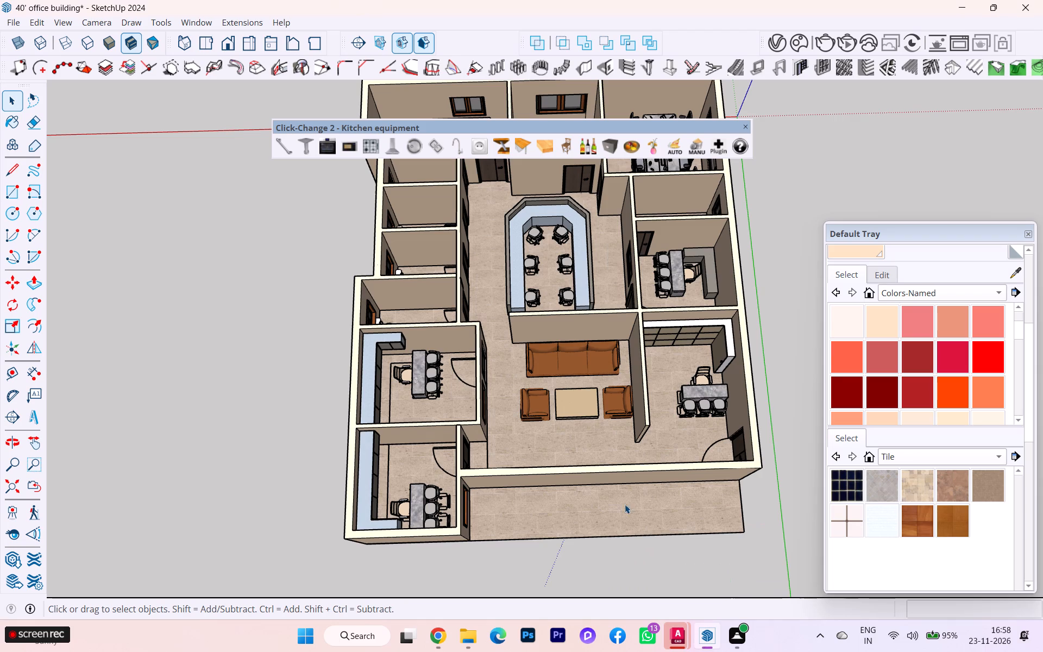
Select the floor face inside its group and repaint it with the light beige square tile from the Tile library.
scroll(590, 467, "up", 4)
scroll(586, 461, "down", 1)
scroll(584, 459, "up", 1)
double_click(556, 445)
left_click(555, 445)
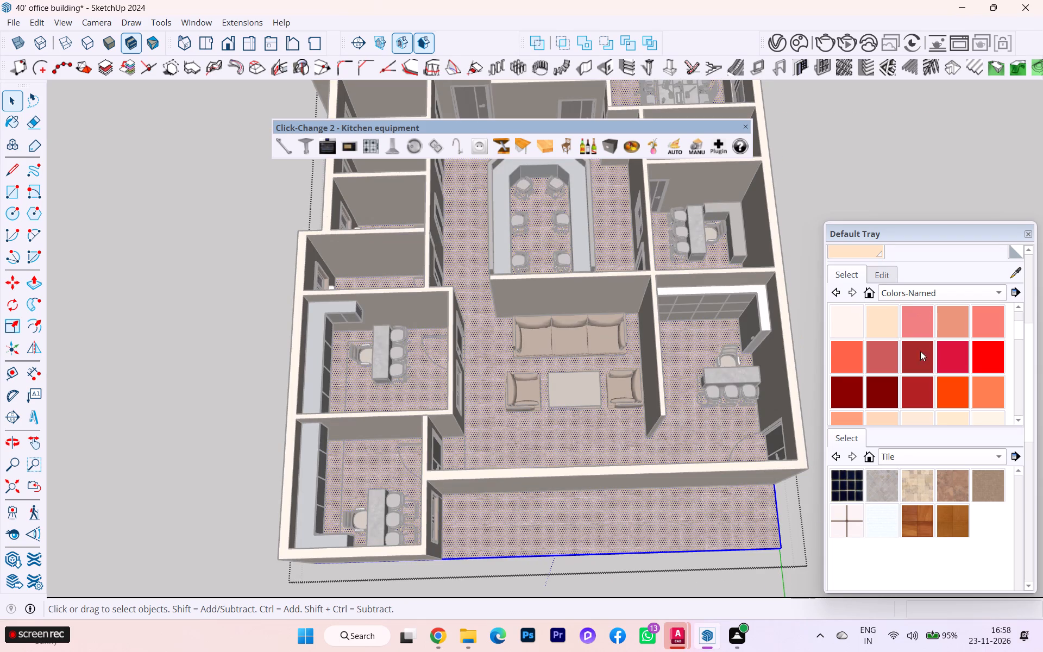
scroll(897, 489, "down", 1)
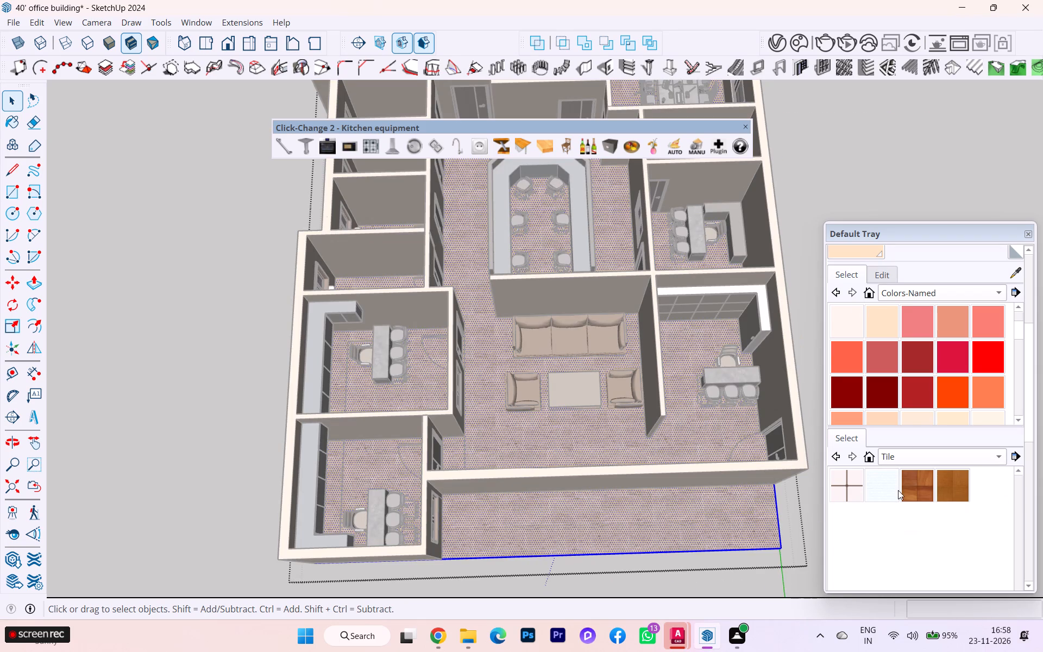
scroll(948, 487, "up", 3)
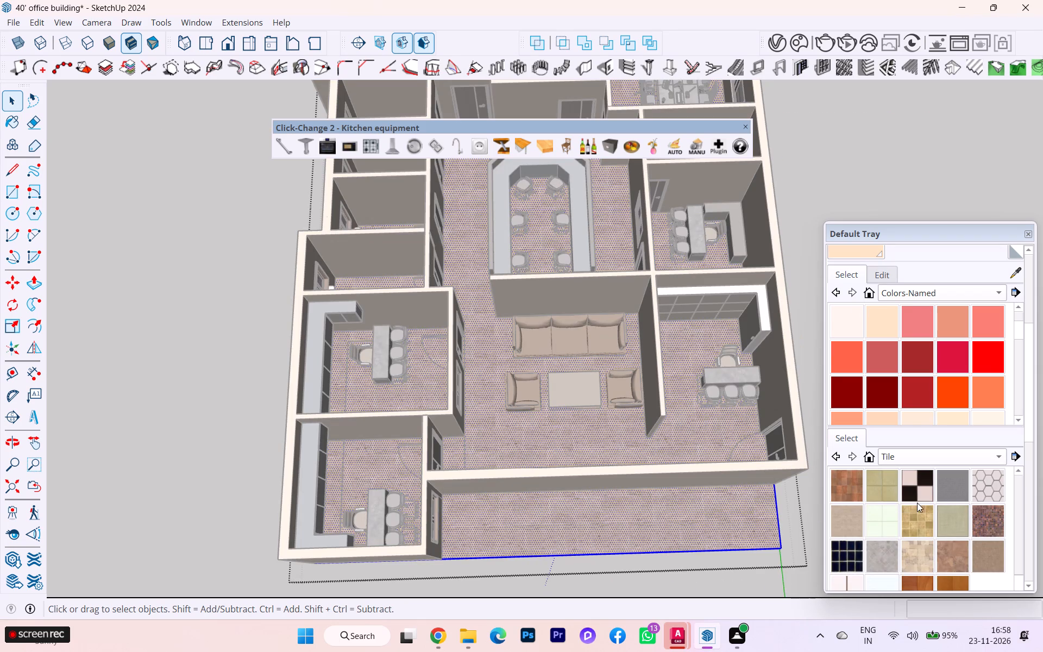
scroll(892, 517, "up", 3)
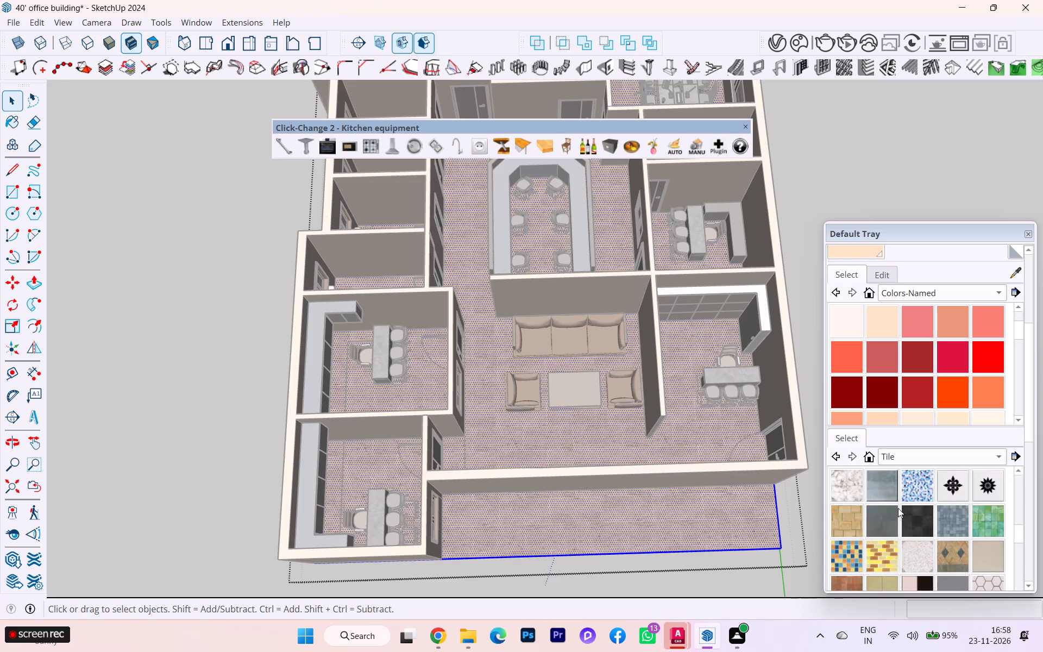
scroll(898, 503, "up", 4)
left_click(885, 514)
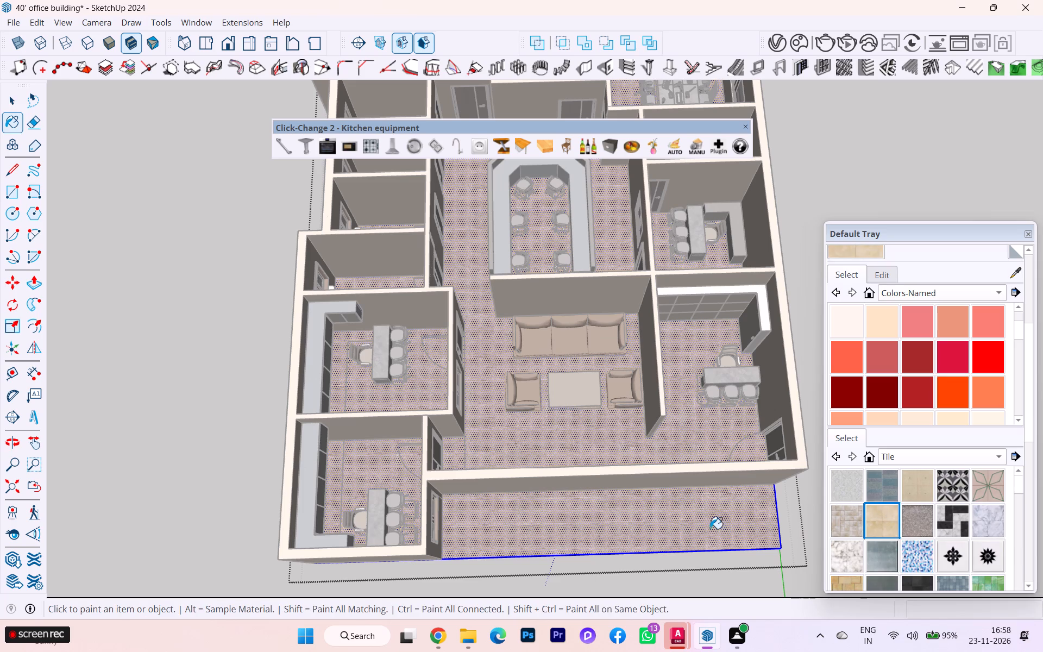
left_click(708, 528)
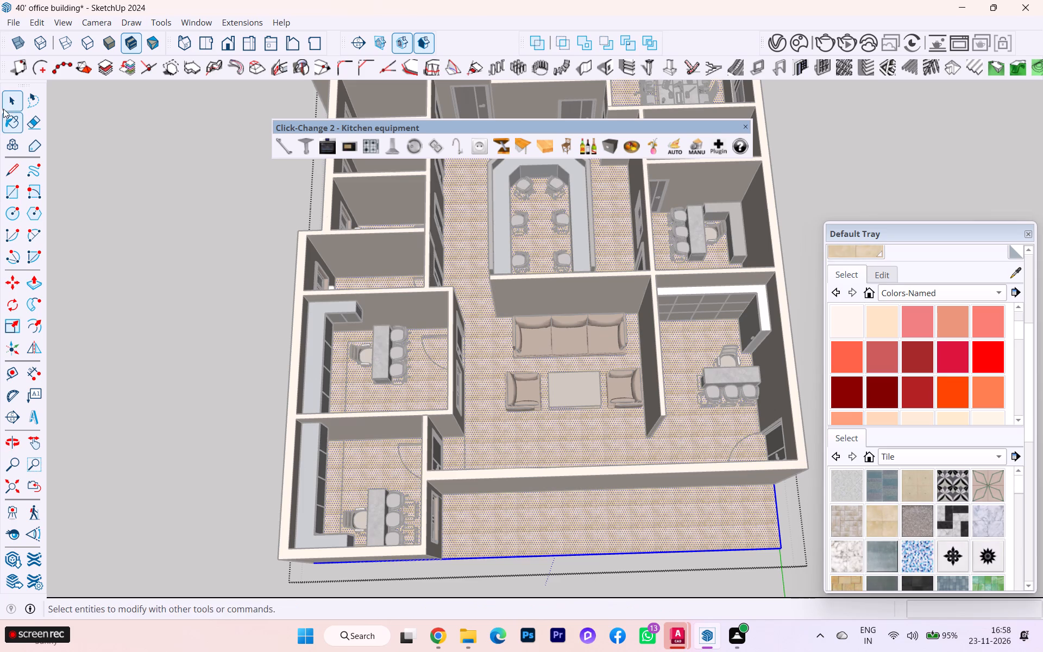
left_click(7, 99)
left_click(152, 128)
scroll(323, 222, "up", 3)
scroll(329, 215, "down", 1)
scroll(329, 214, "up", 2)
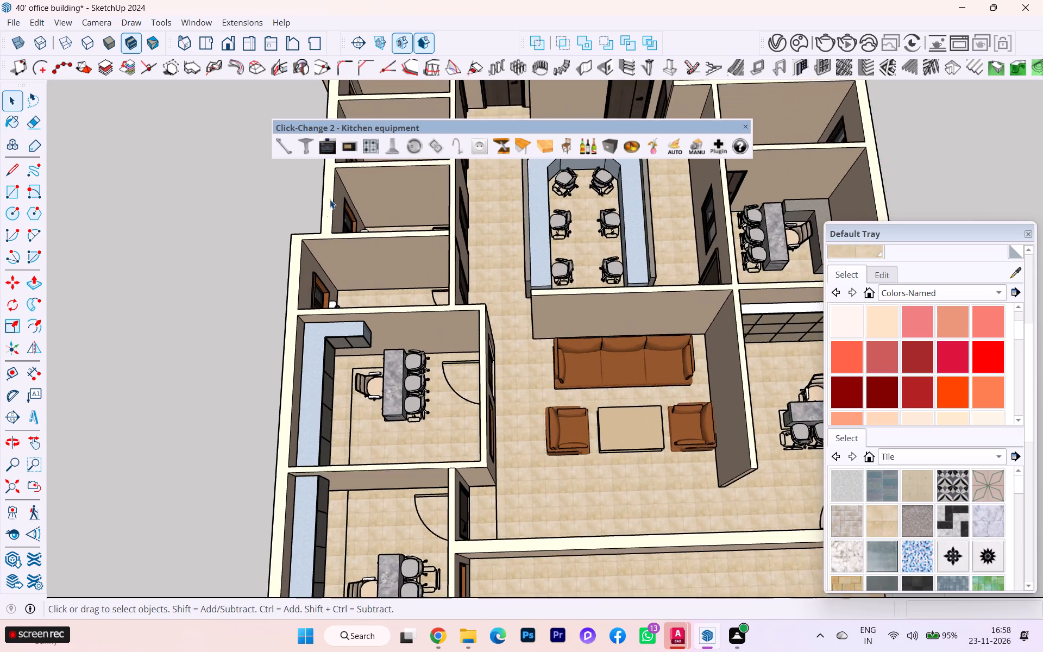
Slightly darken the floor's Field Square Tile material by lowering its colour brightness.
middle_click_drag(330, 199, 686, 170)
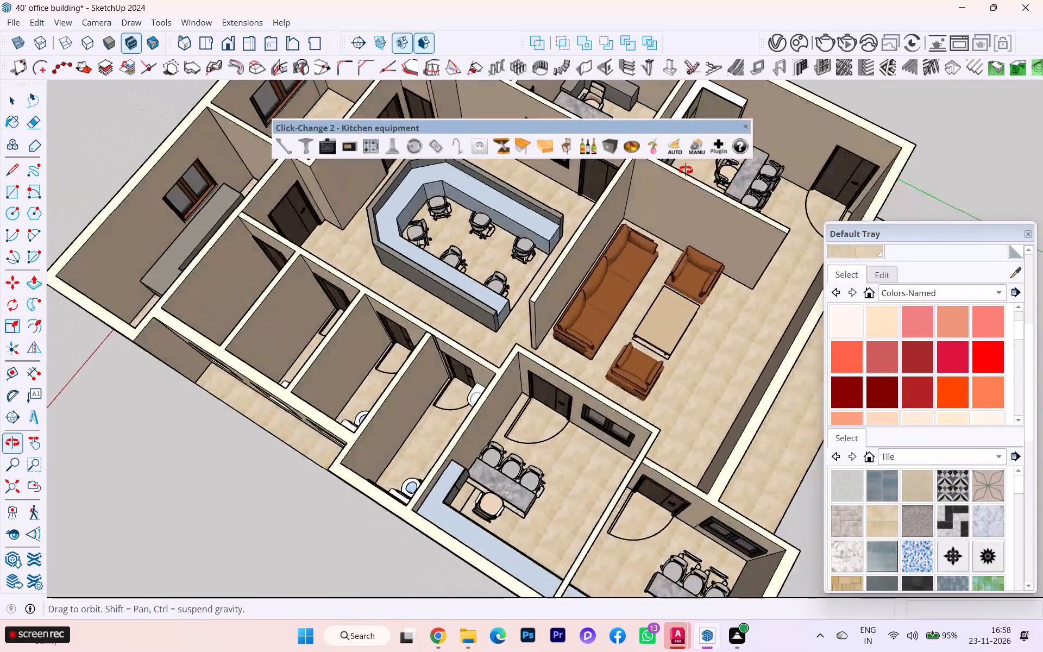
middle_click_drag(686, 170, 755, 77)
scroll(595, 213, "up", 3)
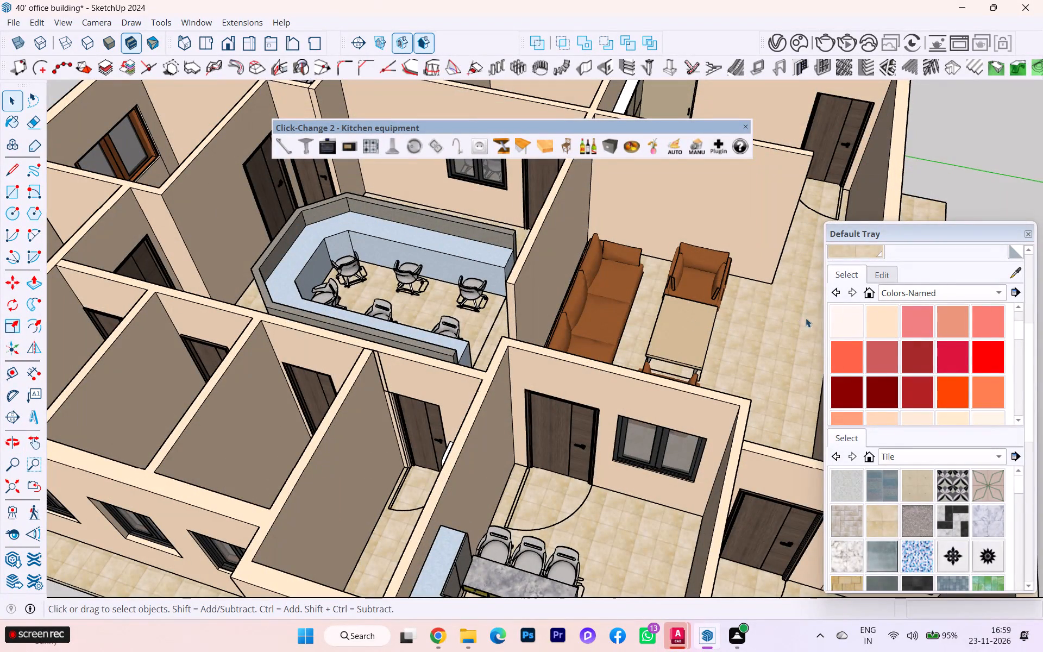
left_click(878, 273)
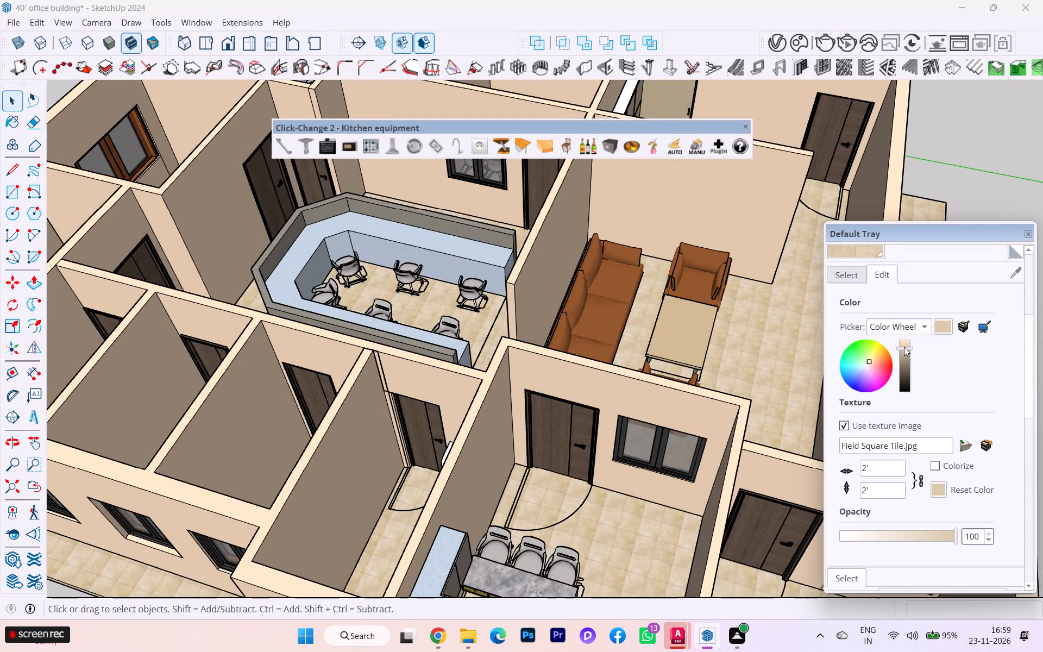
left_click(904, 347)
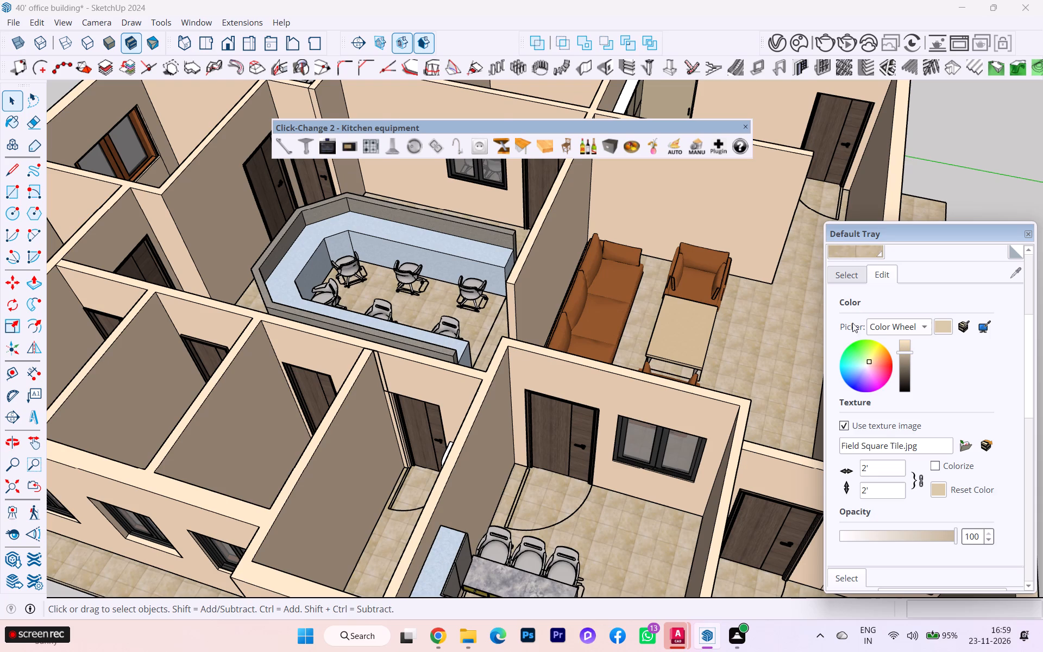
scroll(584, 273, "down", 3)
left_click(70, 164)
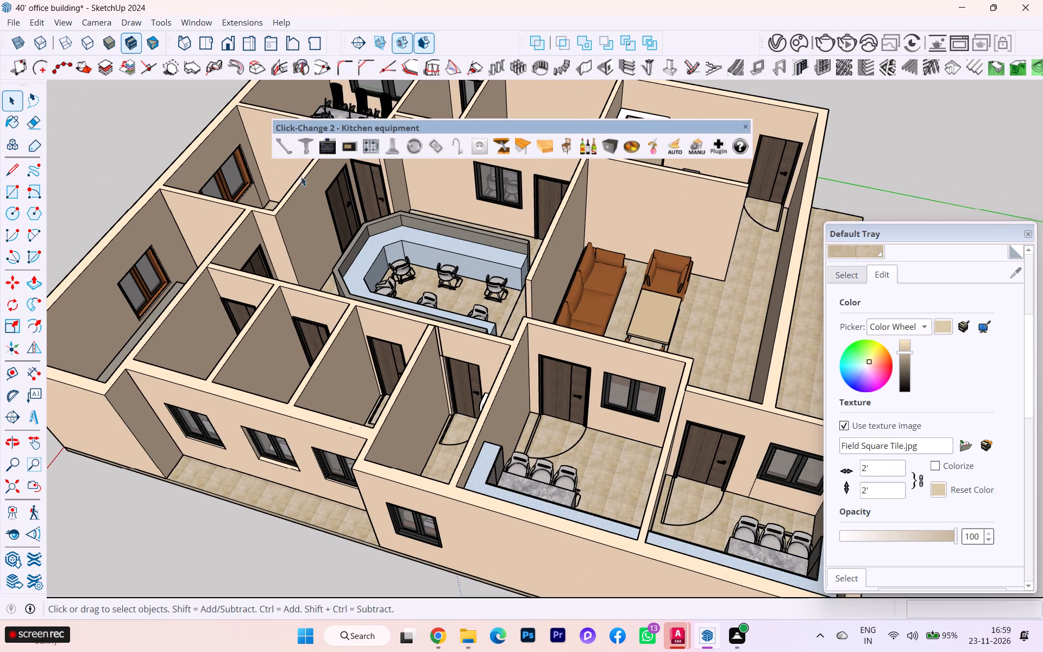
Examine the darkened floor tiles against the peach walls from around and above the building.
scroll(312, 179, "down", 1)
middle_click_drag(312, 179, 0, 120)
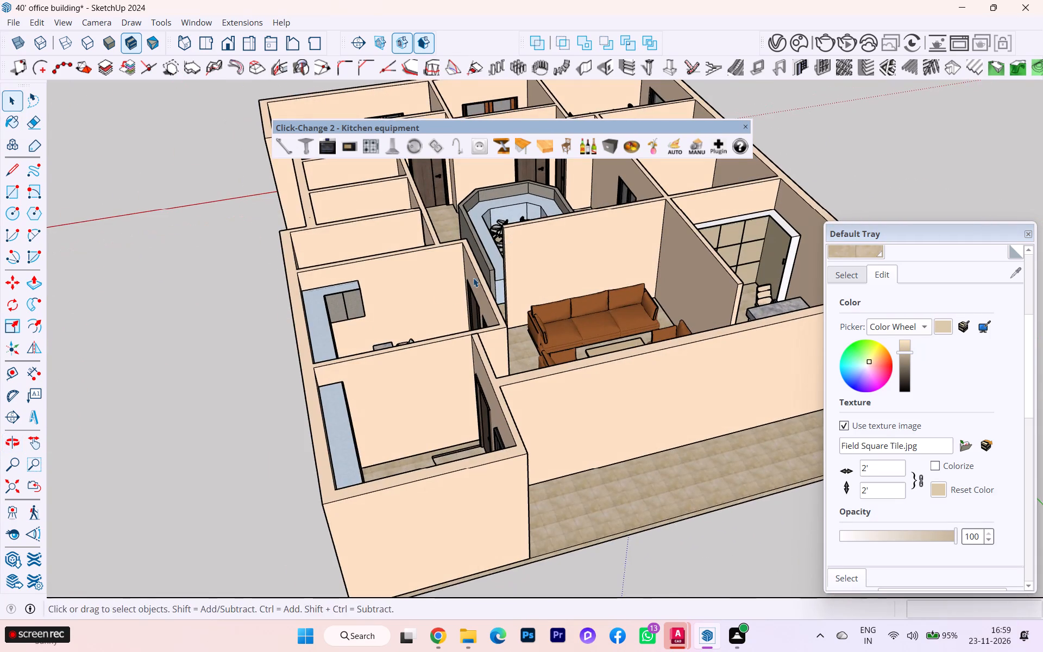
middle_click_drag(470, 280, 317, 479)
scroll(574, 272, "up", 2)
scroll(398, 264, "down", 2)
middle_click_drag(372, 292, 372, 310)
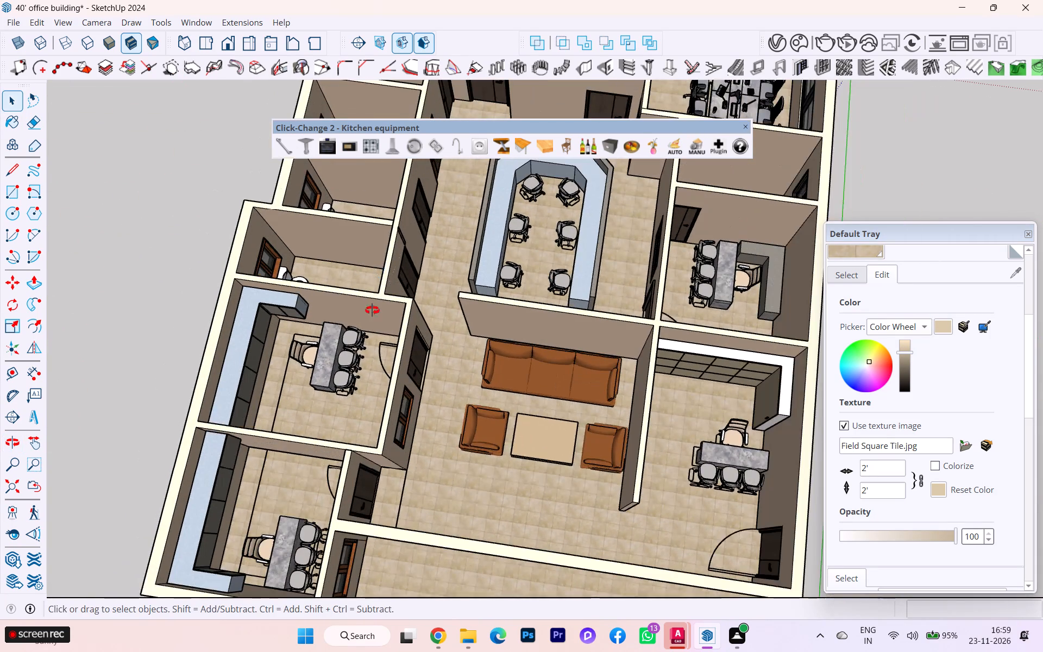
middle_click_drag(372, 310, 374, 162)
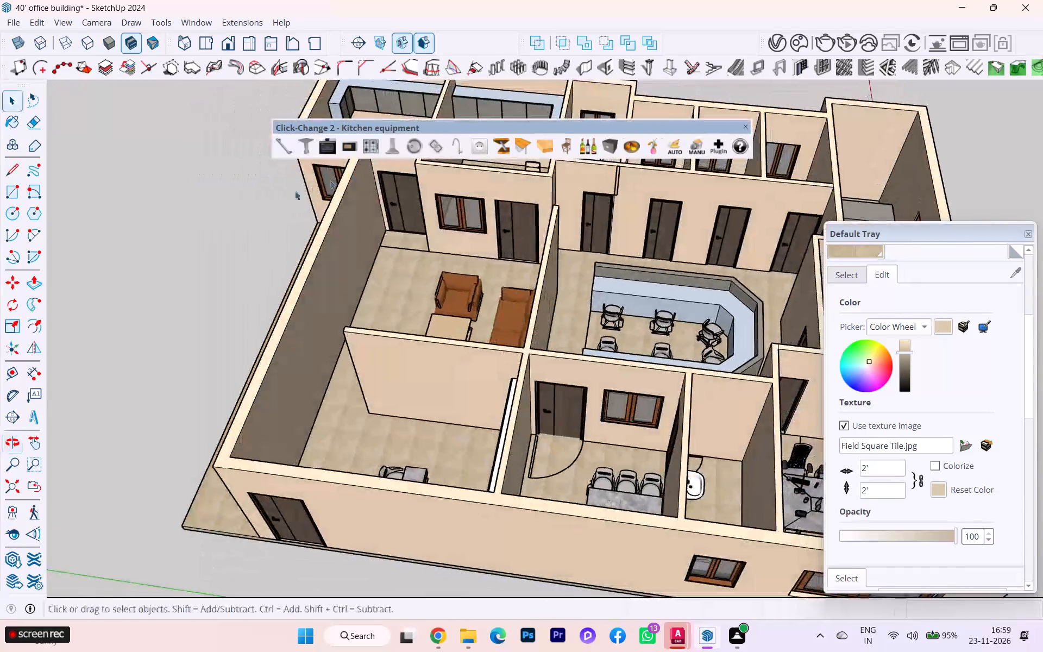
scroll(280, 195, "down", 5)
middle_click_drag(307, 209, 763, 47)
middle_click_drag(391, 206, 552, 235)
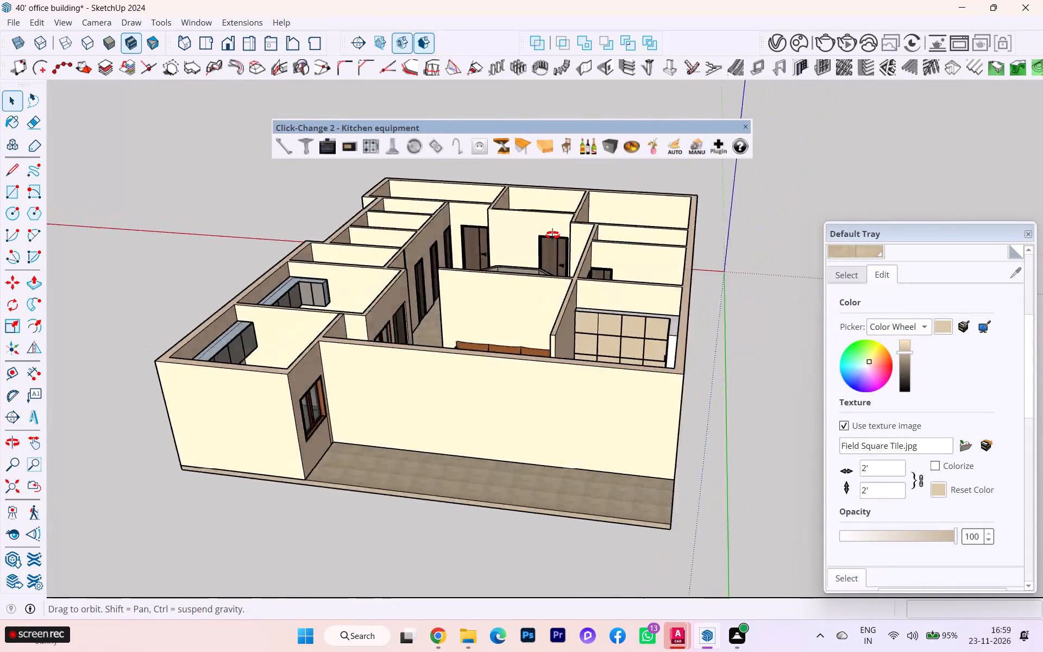
middle_click_drag(552, 235, 529, 242)
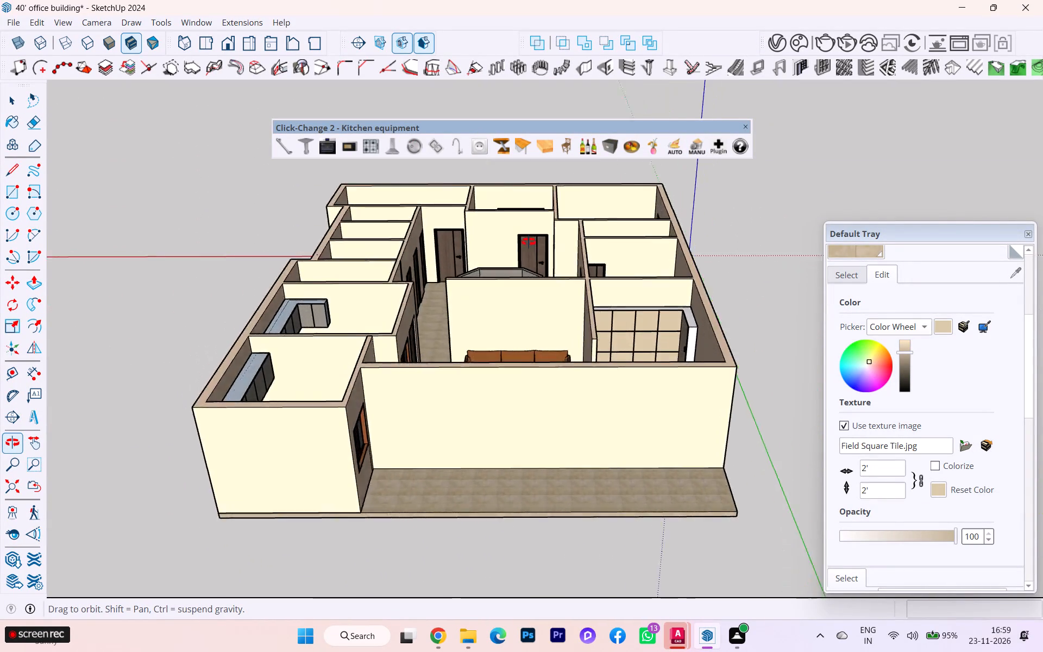
middle_click_drag(529, 242, 606, 374)
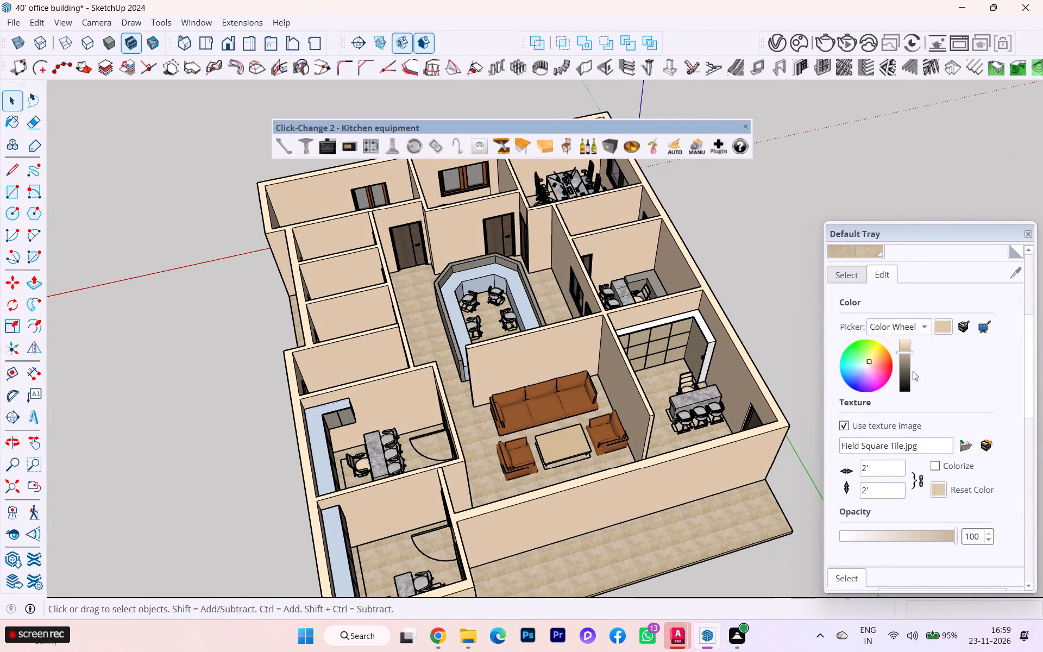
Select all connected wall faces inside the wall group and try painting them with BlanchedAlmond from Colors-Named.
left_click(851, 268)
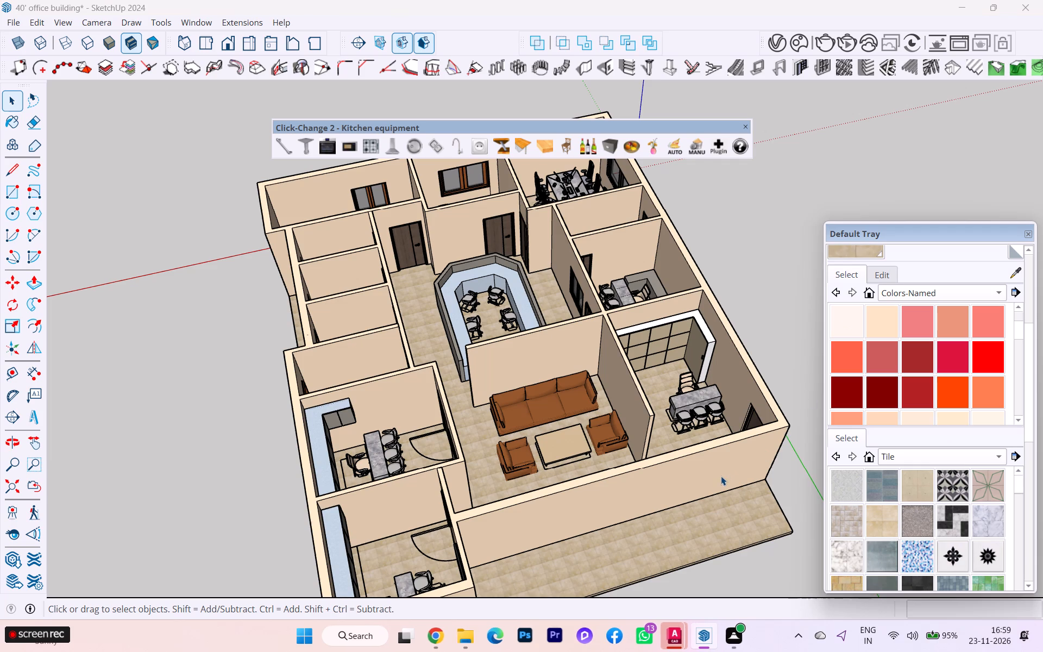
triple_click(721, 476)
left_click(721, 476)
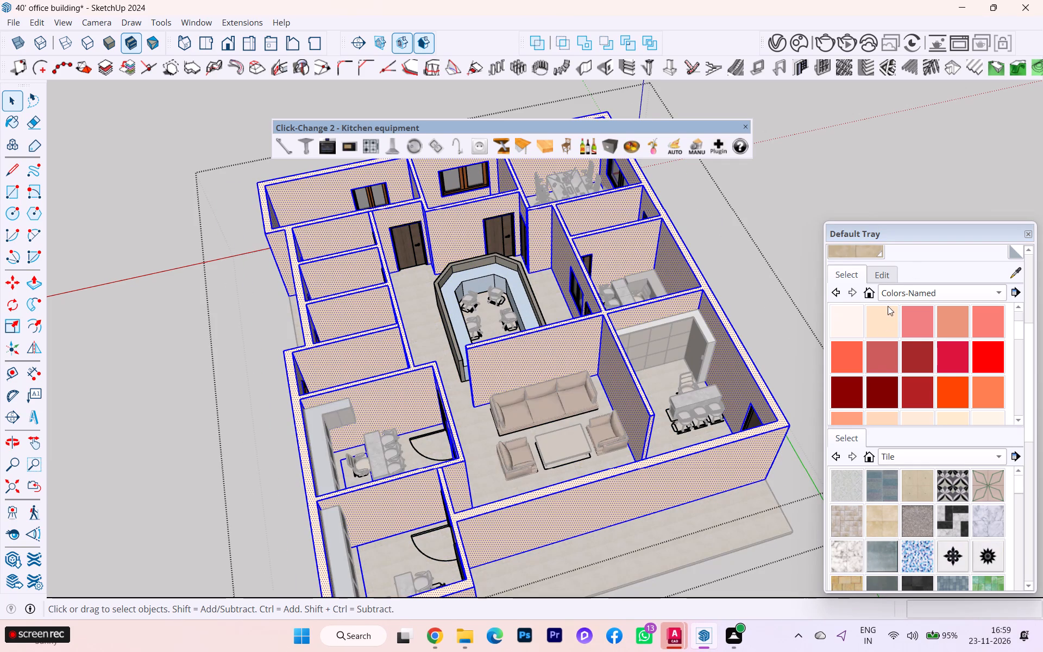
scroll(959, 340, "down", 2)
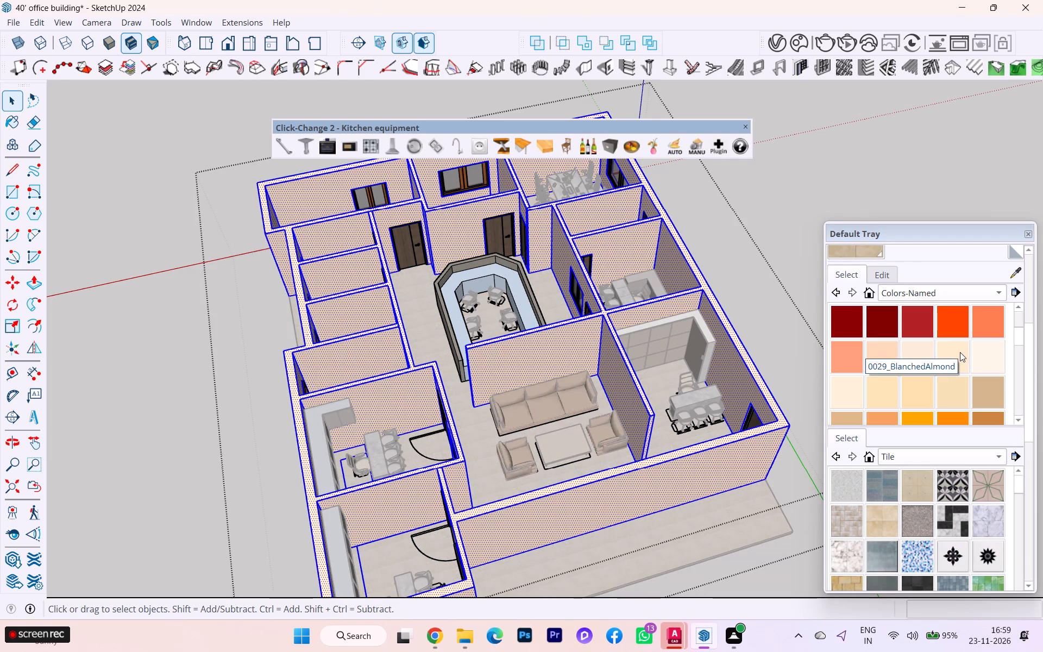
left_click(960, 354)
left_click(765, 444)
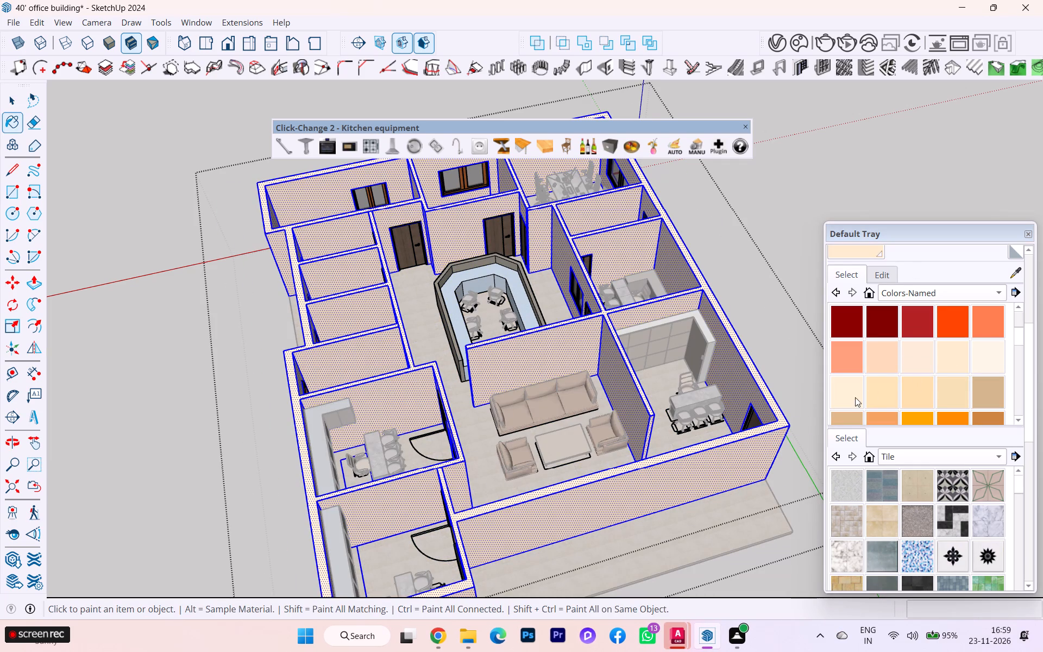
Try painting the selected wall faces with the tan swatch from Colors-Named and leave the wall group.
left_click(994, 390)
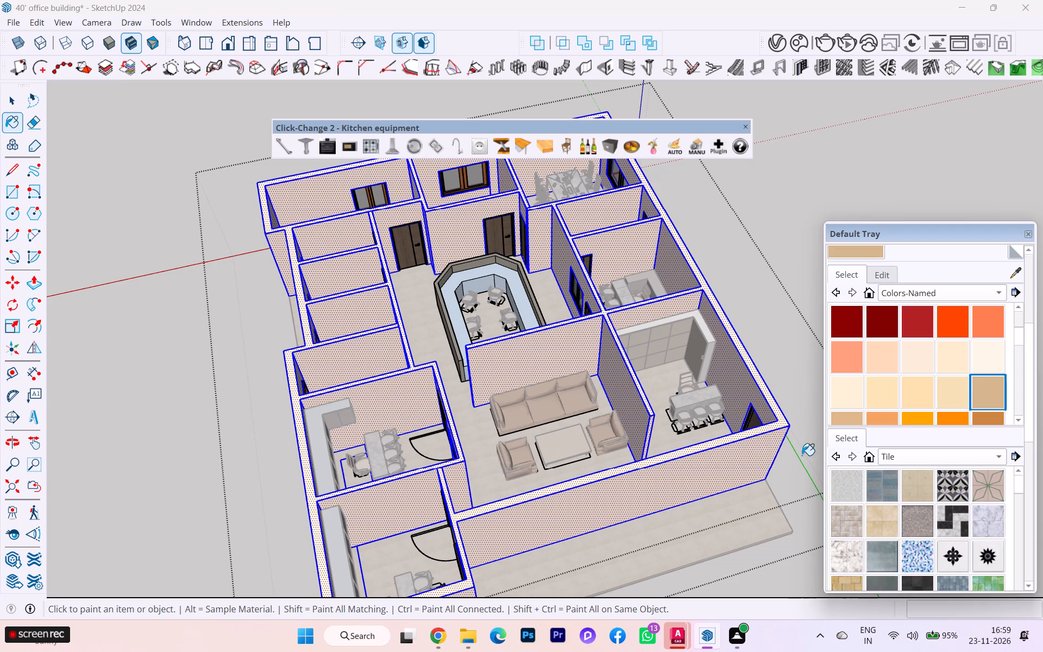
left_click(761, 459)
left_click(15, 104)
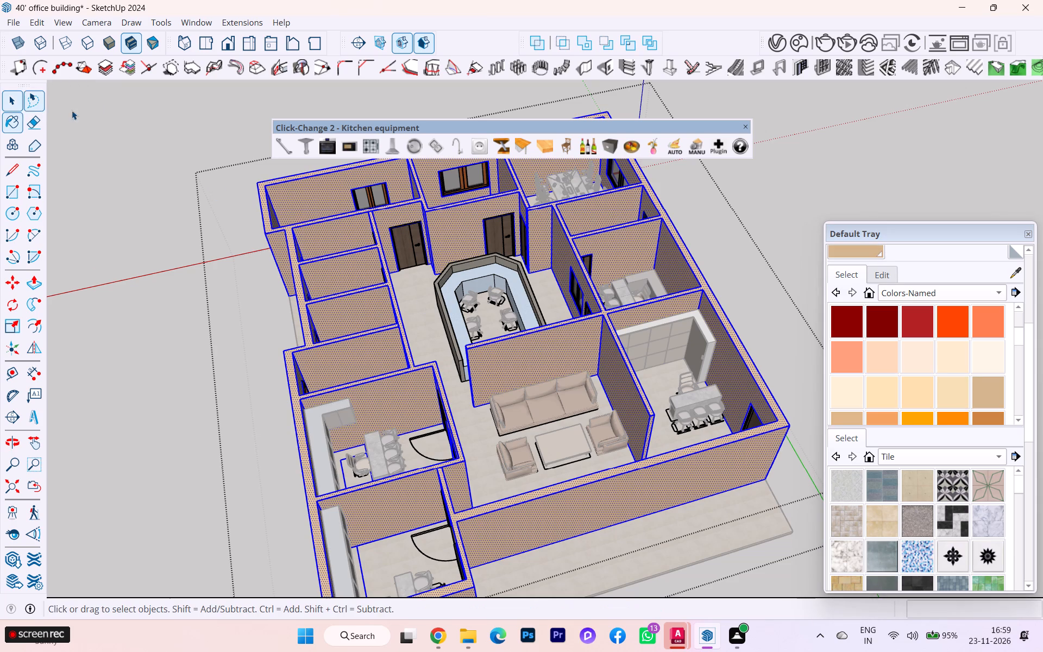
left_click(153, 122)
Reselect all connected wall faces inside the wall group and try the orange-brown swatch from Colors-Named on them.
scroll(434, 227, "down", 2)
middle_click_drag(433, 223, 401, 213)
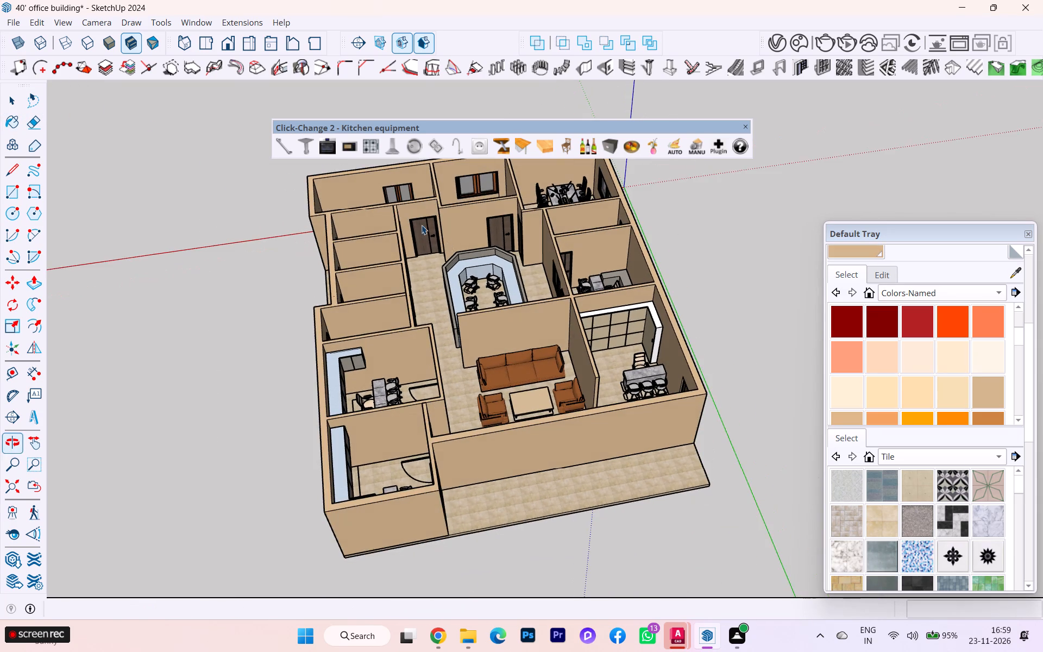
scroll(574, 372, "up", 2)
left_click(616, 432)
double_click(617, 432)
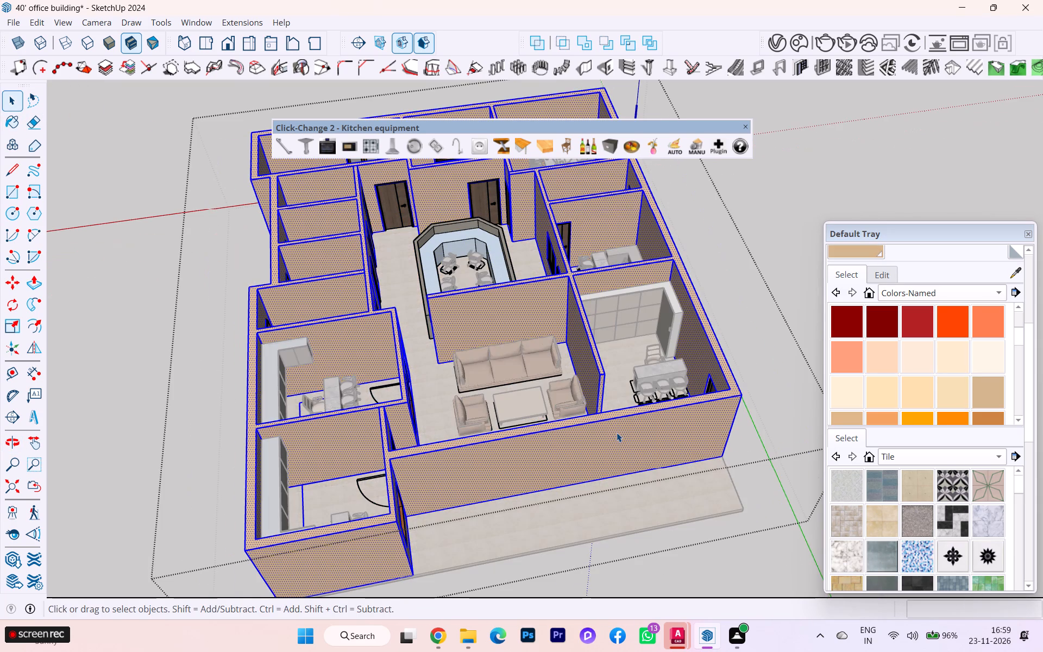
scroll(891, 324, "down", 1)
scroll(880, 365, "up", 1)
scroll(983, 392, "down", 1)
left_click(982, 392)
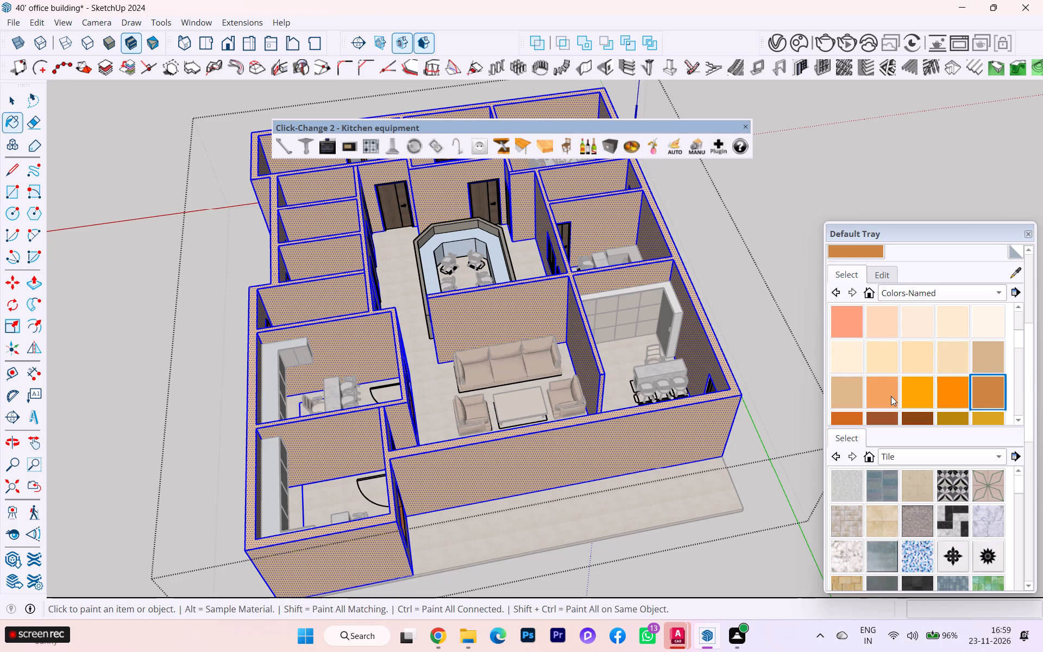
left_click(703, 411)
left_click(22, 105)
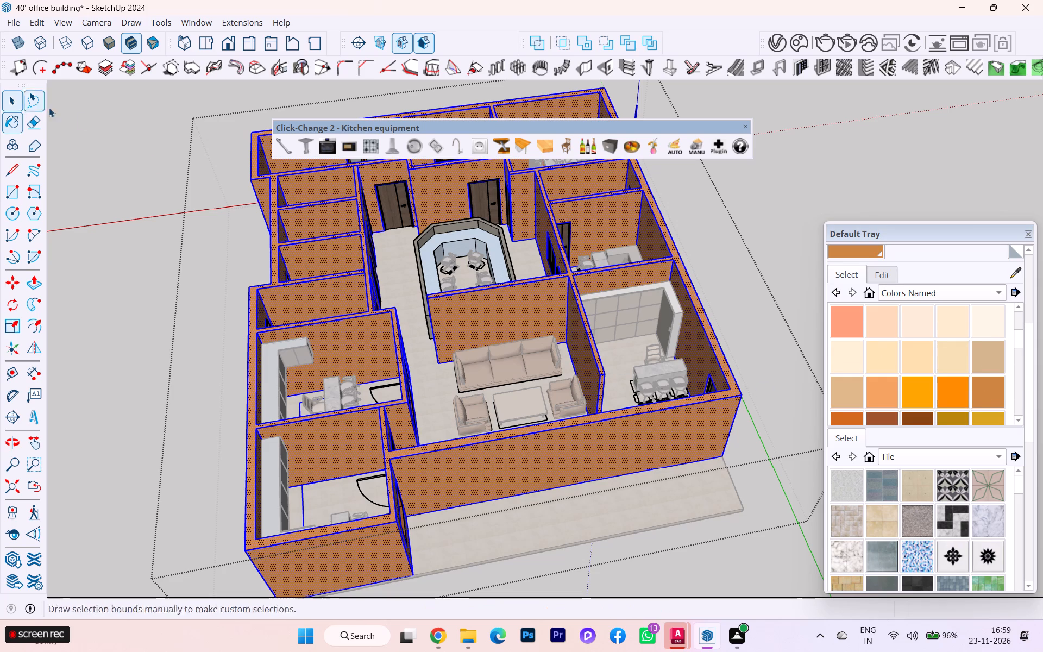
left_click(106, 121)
Examine how the orange-brown walls look with the reception counter, sofa area and floor tiles.
scroll(349, 270, "up", 3)
scroll(445, 267, "up", 2)
scroll(494, 265, "down", 1)
scroll(507, 265, "up", 2)
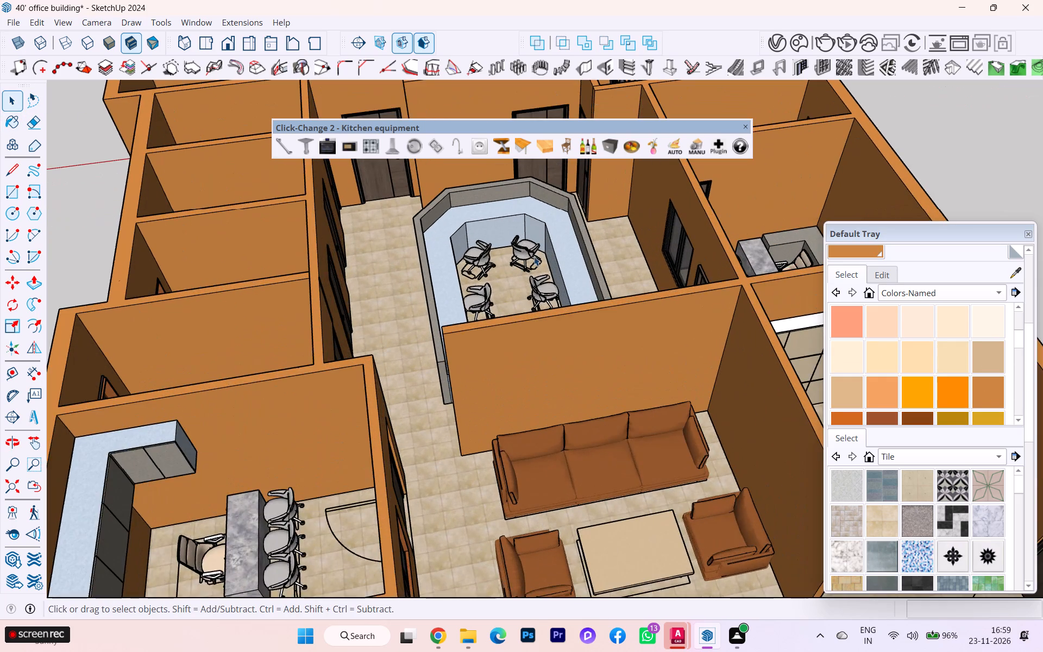
scroll(532, 252, "down", 2)
scroll(403, 234, "down", 3)
middle_click_drag(403, 233, 619, 205)
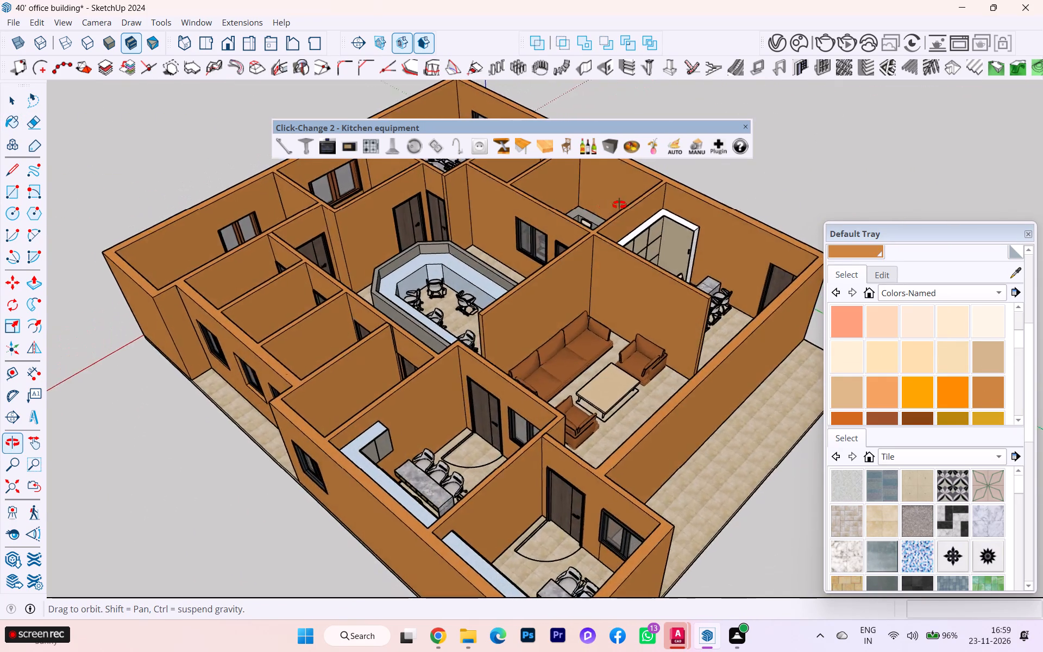
middle_click_drag(619, 205, 455, 198)
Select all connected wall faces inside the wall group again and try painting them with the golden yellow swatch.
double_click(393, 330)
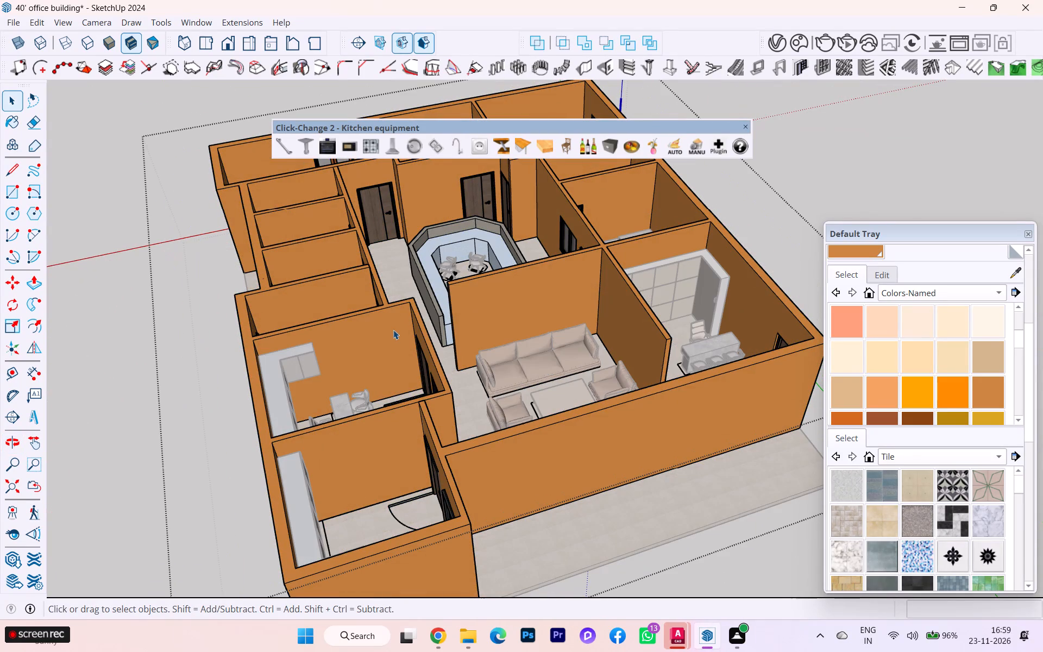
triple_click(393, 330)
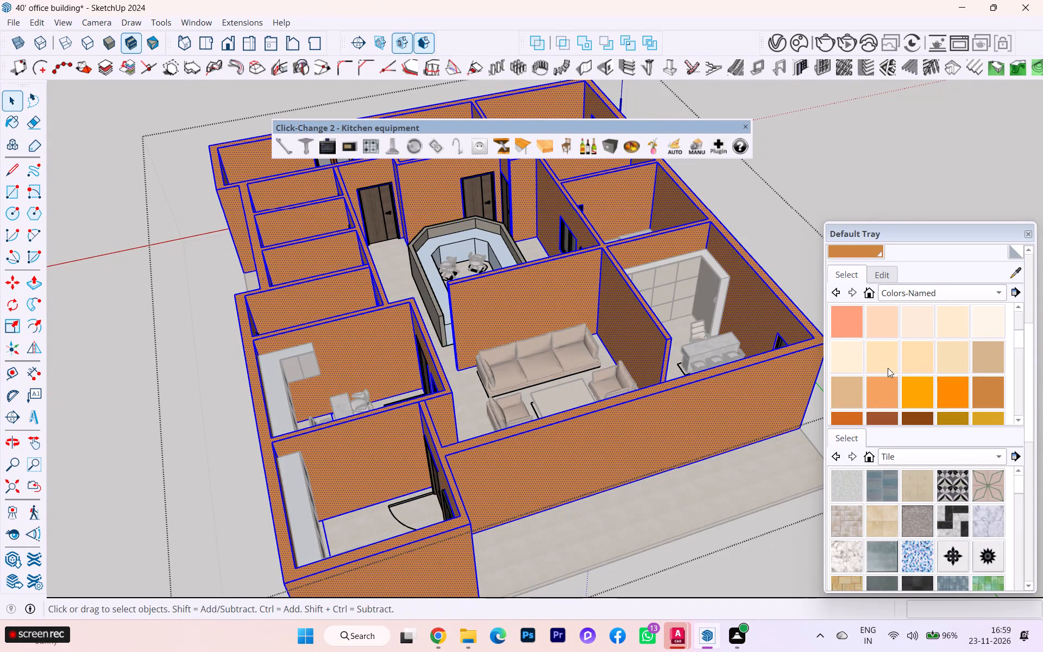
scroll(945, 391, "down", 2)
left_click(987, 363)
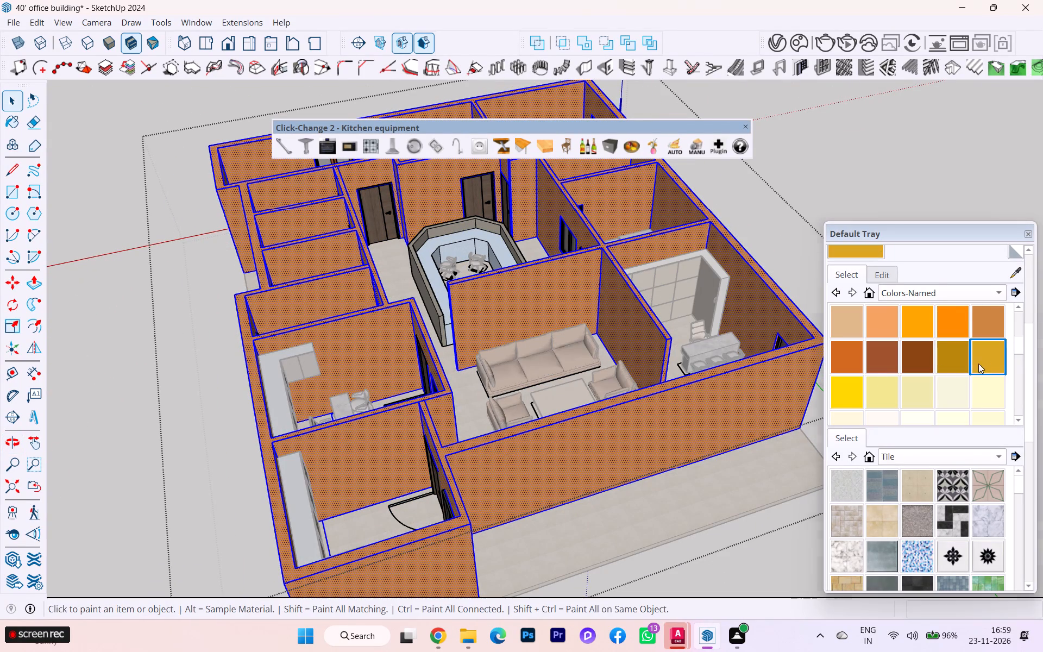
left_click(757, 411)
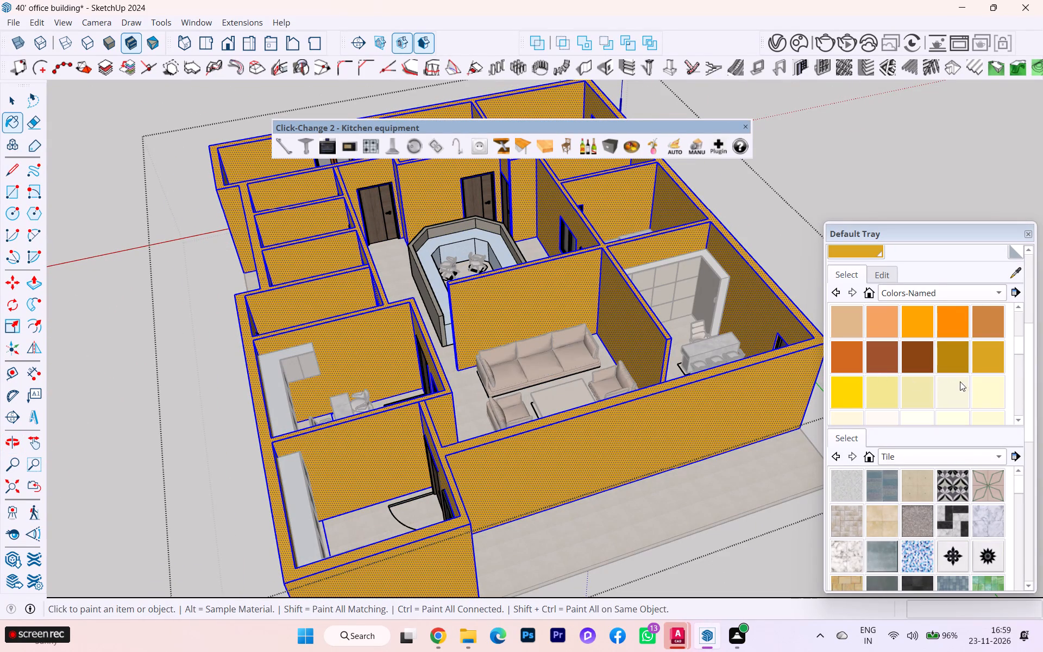
Paint the selected wall faces with the olive green swatch from Colors-Named and leave the wall group.
scroll(962, 385, "down", 3)
left_click(924, 357)
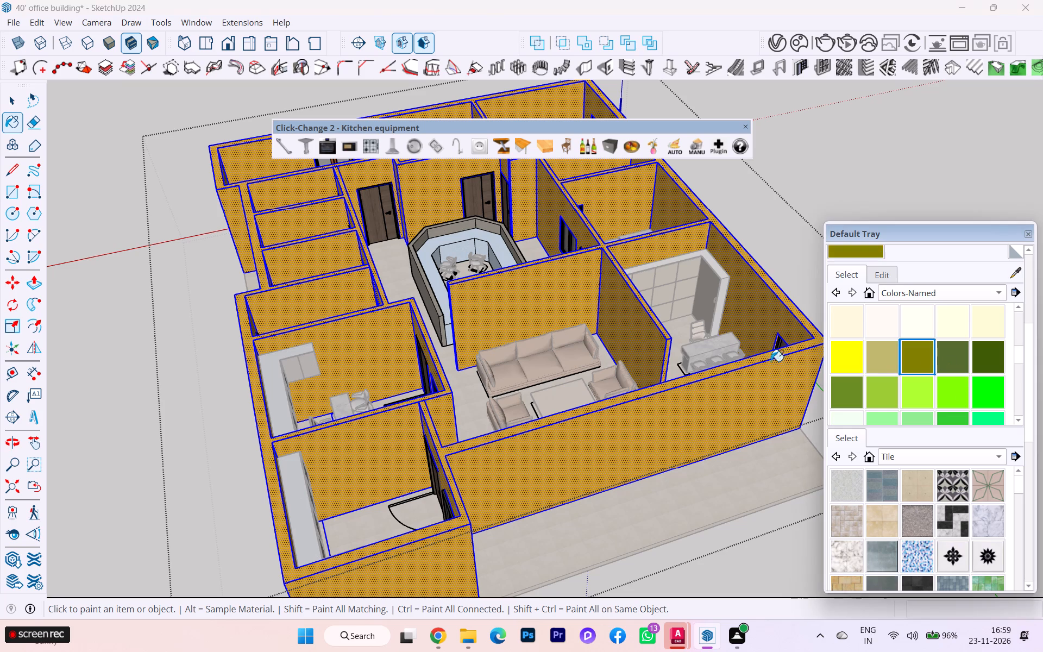
left_click(730, 383)
left_click(12, 99)
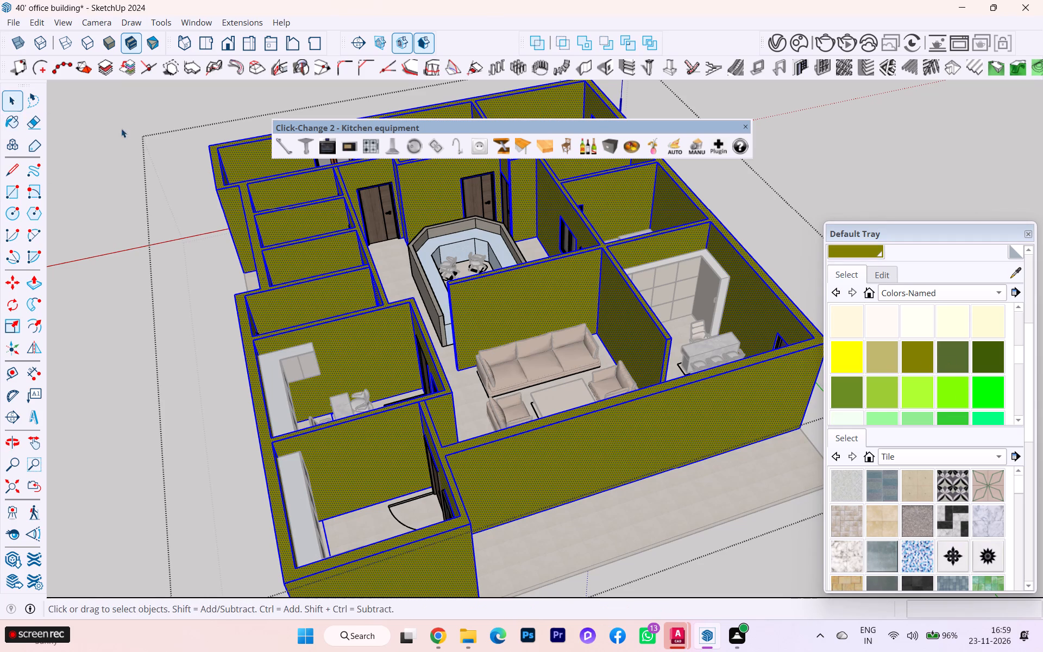
left_click(125, 132)
Examine the olive green walls around the sofa area, reception counter and corridor doors, close up and as a whole.
scroll(393, 239, "down", 1)
scroll(493, 261, "down", 1)
middle_click_drag(490, 263, 402, 296)
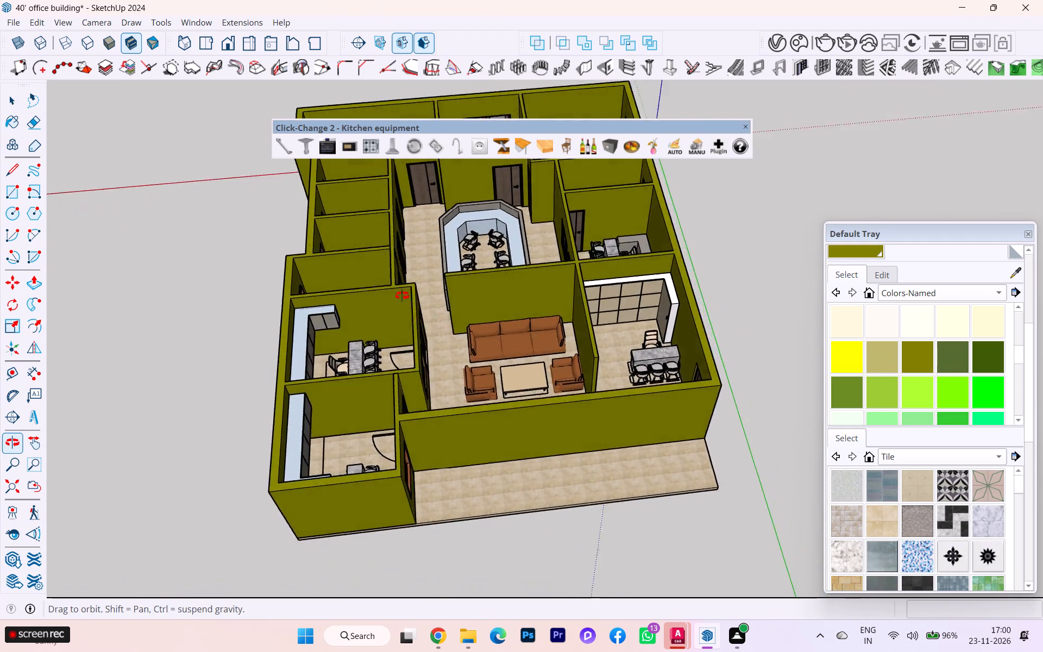
middle_click_drag(402, 296, 411, 211)
scroll(526, 258, "up", 8)
scroll(529, 262, "down", 1)
scroll(529, 262, "up", 5)
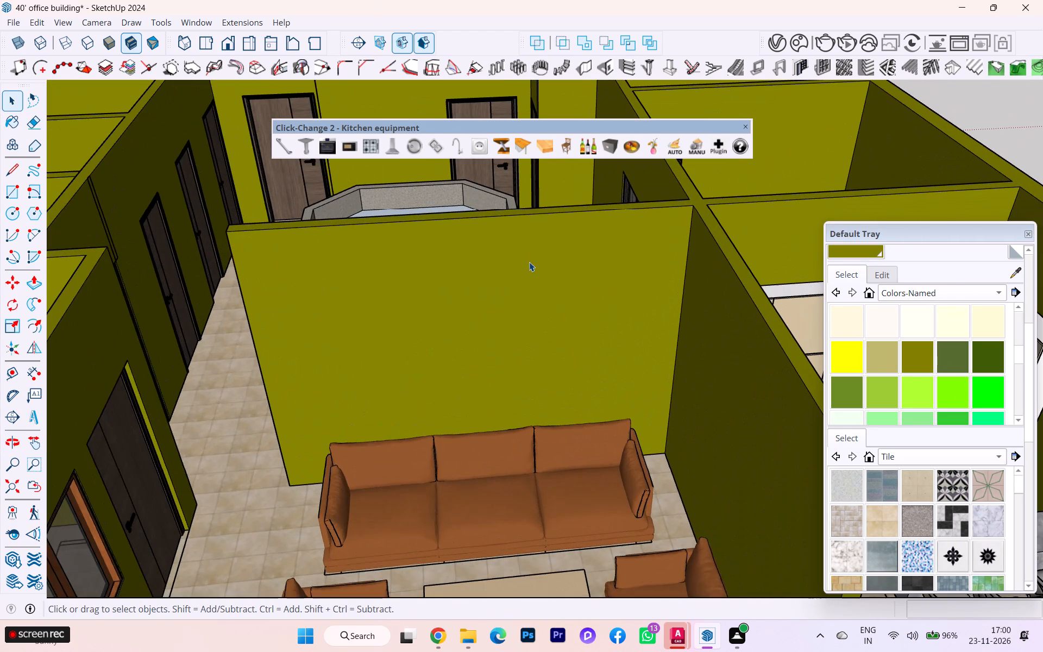
scroll(529, 262, "up", 3)
scroll(529, 262, "down", 3)
middle_click_drag(529, 262, 580, 252)
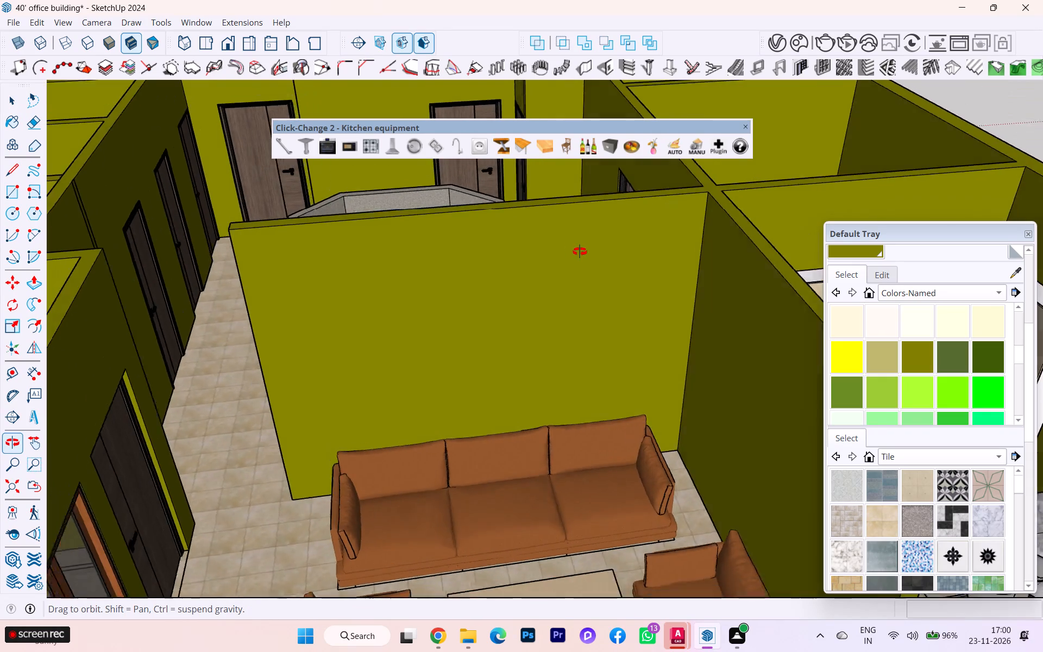
middle_click_drag(580, 252, 682, 255)
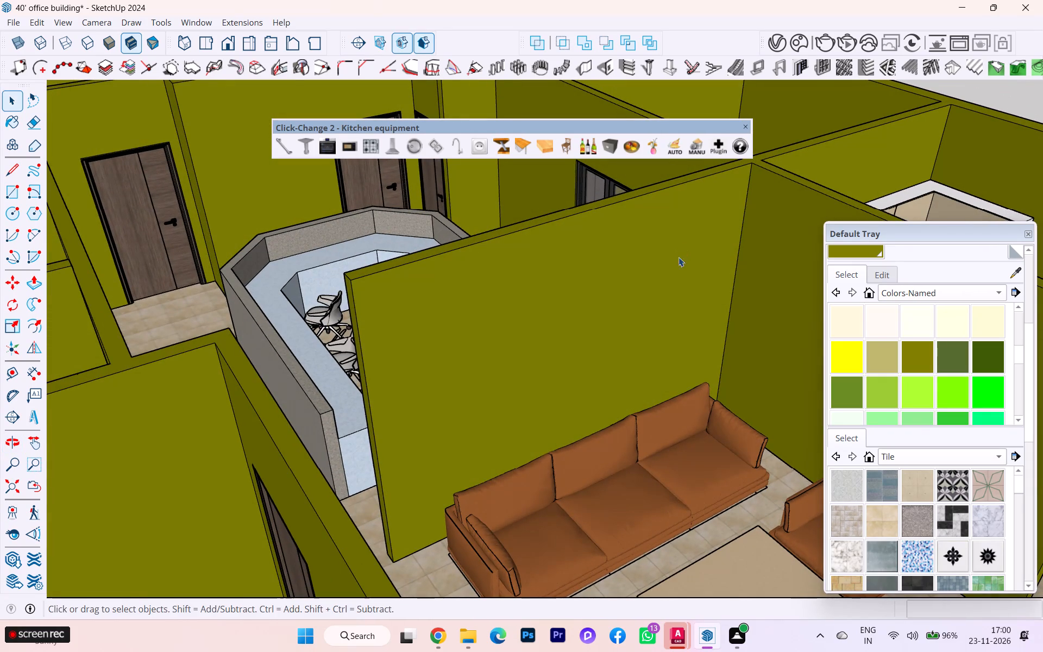
scroll(624, 265, "down", 4)
scroll(529, 259, "down", 6)
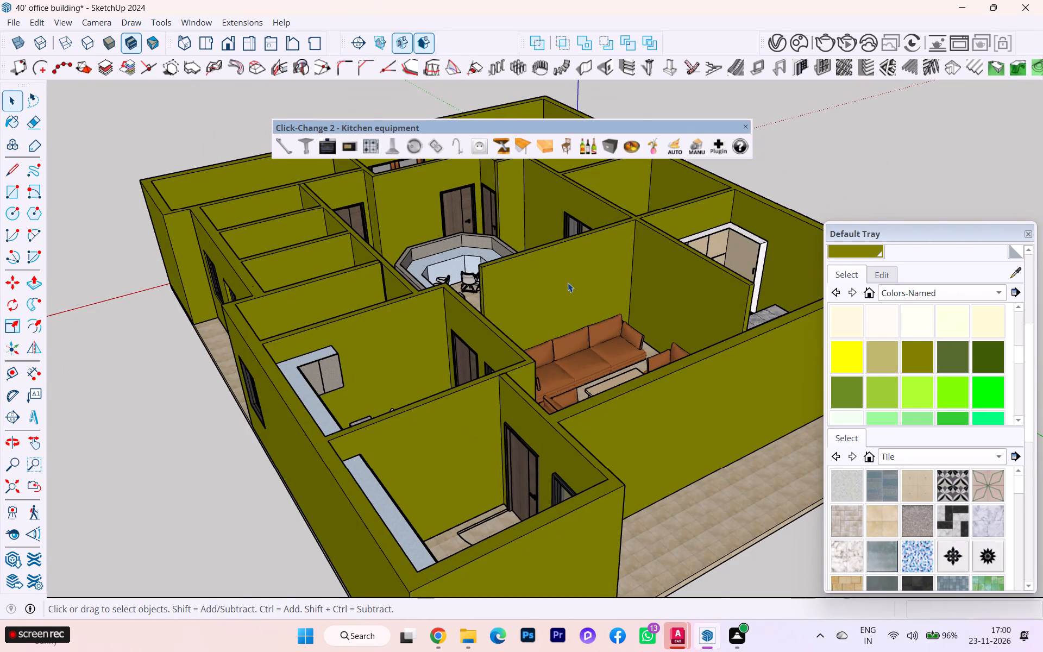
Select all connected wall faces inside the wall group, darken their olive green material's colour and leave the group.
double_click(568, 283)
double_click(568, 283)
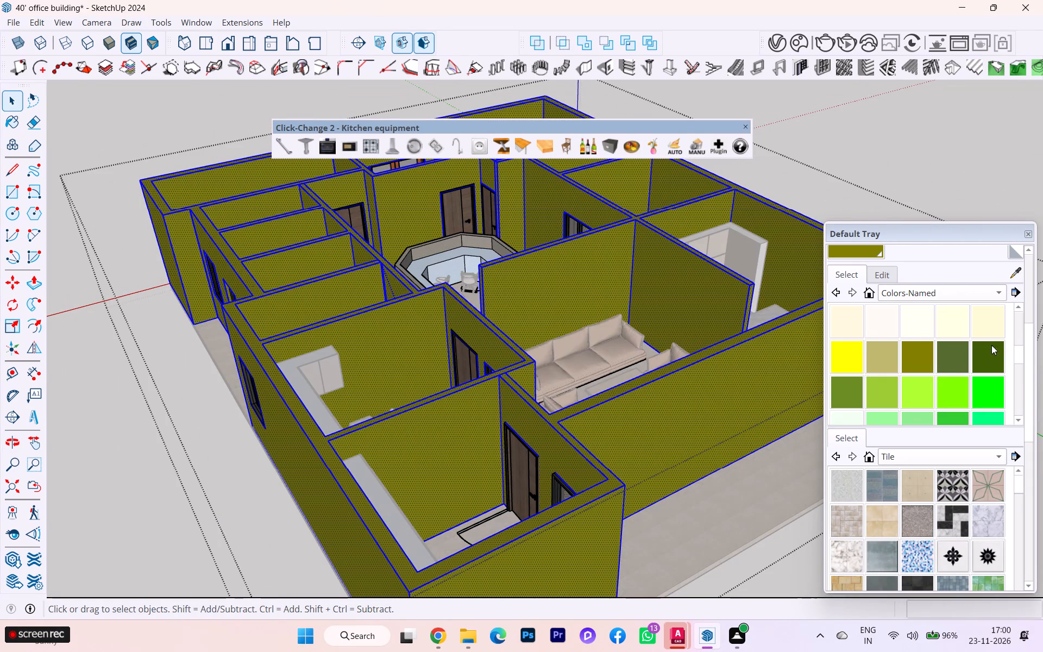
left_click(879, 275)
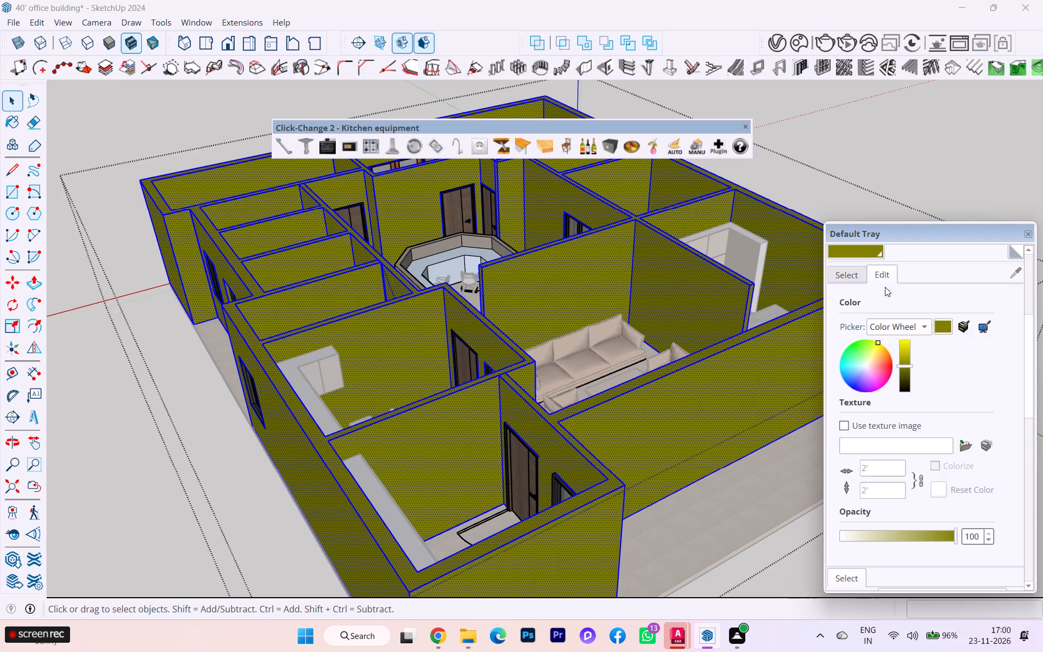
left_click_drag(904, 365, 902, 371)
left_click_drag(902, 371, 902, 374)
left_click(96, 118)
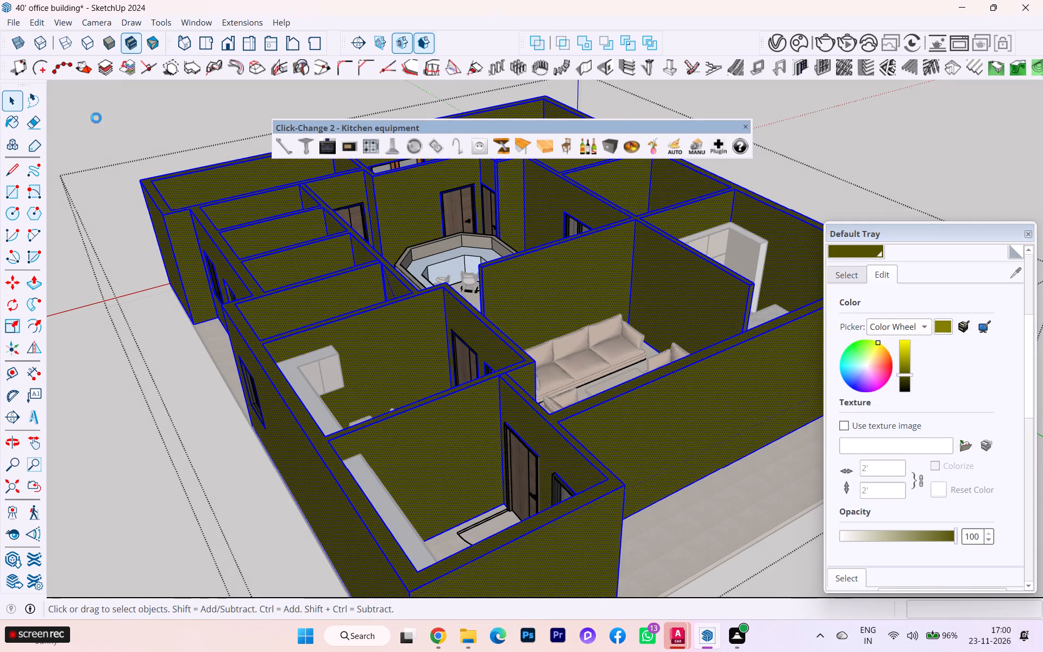
Examine how the dark olive walls look around the sofa area, reception counter and corridor doors.
scroll(212, 158, "up", 1)
scroll(394, 241, "down", 1)
scroll(396, 243, "up", 2)
middle_click_drag(451, 232, 241, 244)
scroll(393, 315, "up", 6)
scroll(507, 309, "up", 2)
scroll(507, 292, "down", 3)
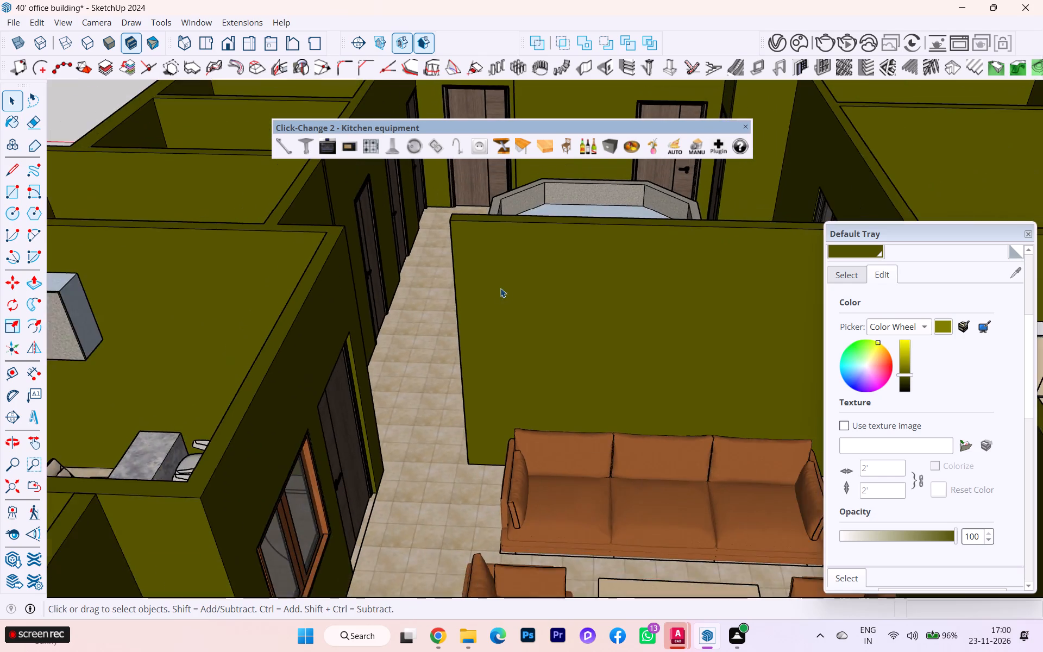
middle_click_drag(438, 299, 493, 300)
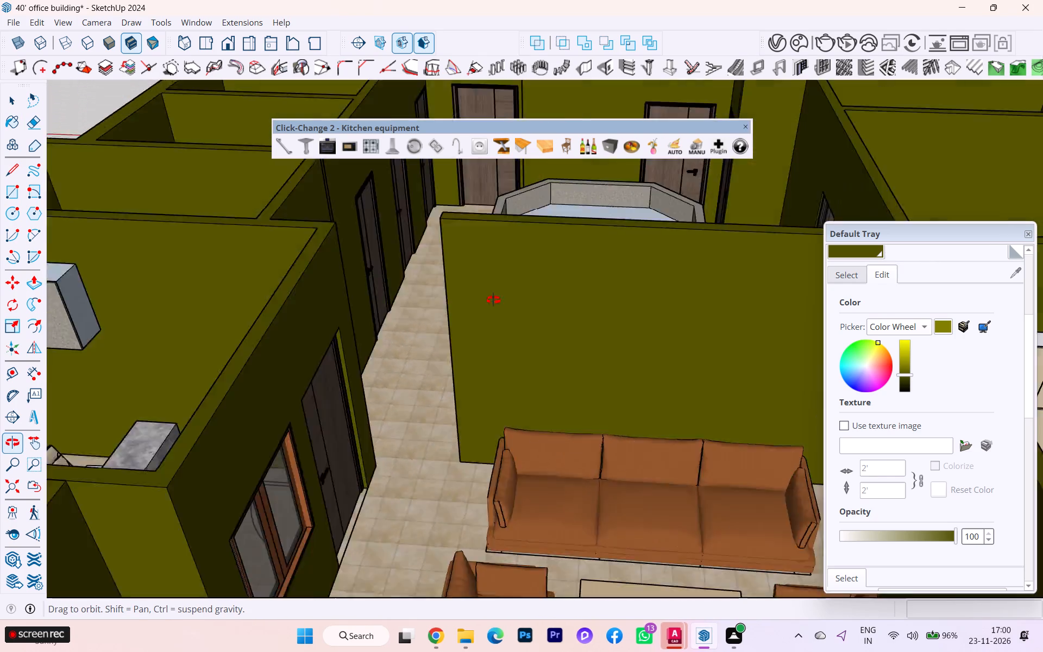
middle_click_drag(493, 300, 539, 288)
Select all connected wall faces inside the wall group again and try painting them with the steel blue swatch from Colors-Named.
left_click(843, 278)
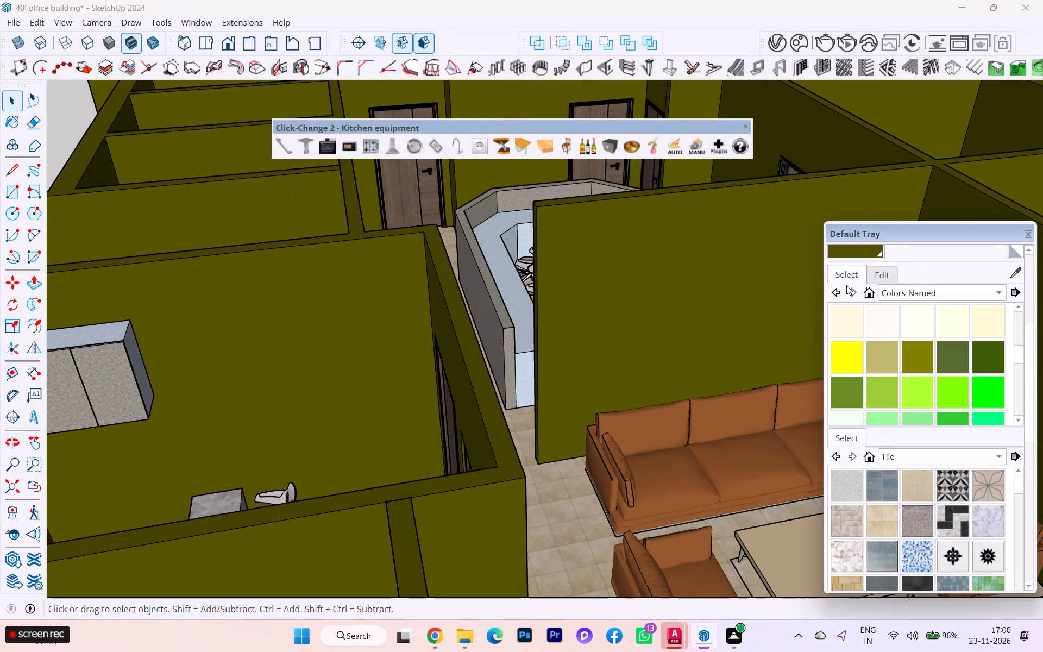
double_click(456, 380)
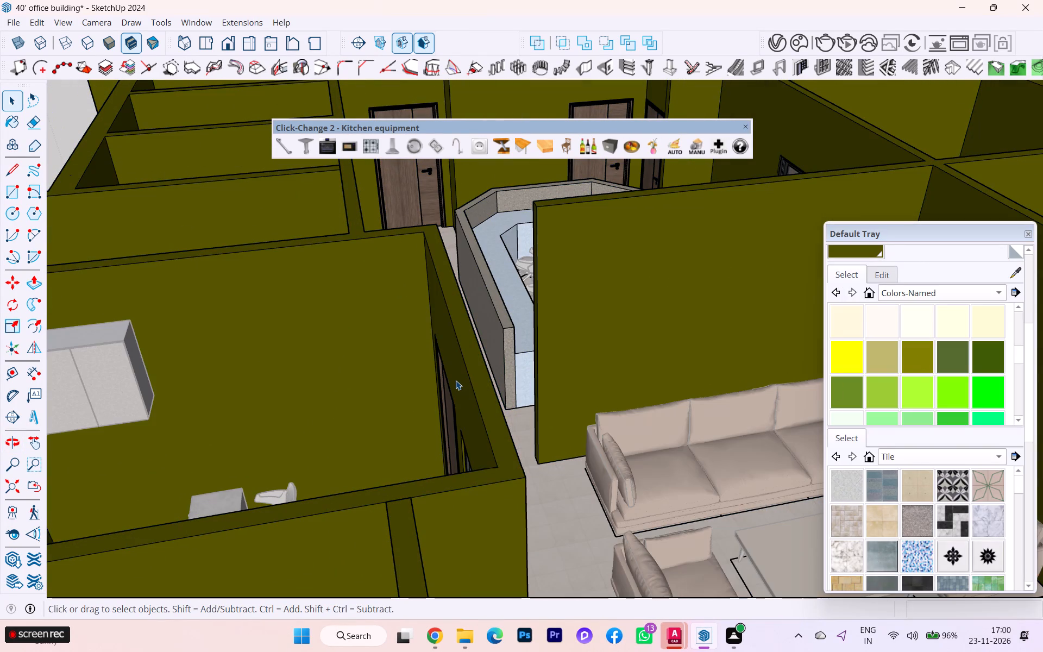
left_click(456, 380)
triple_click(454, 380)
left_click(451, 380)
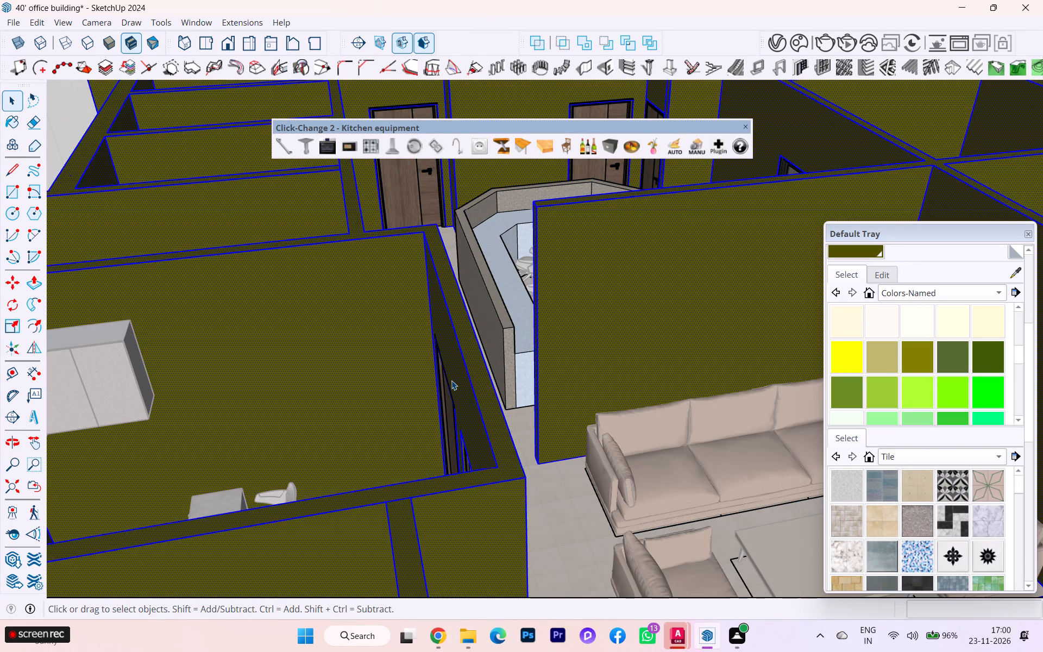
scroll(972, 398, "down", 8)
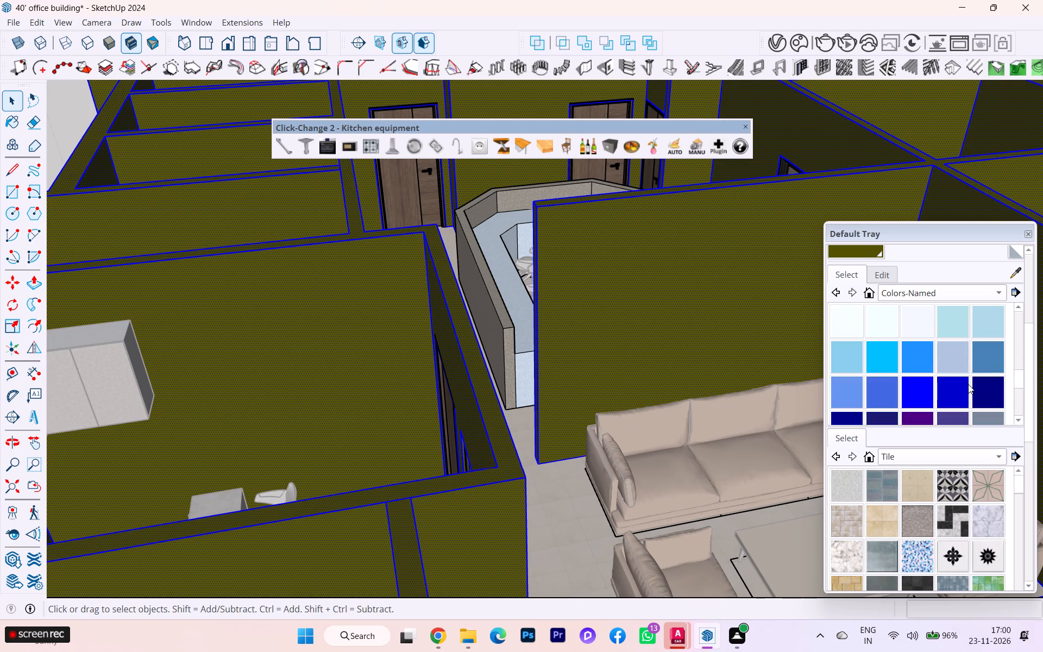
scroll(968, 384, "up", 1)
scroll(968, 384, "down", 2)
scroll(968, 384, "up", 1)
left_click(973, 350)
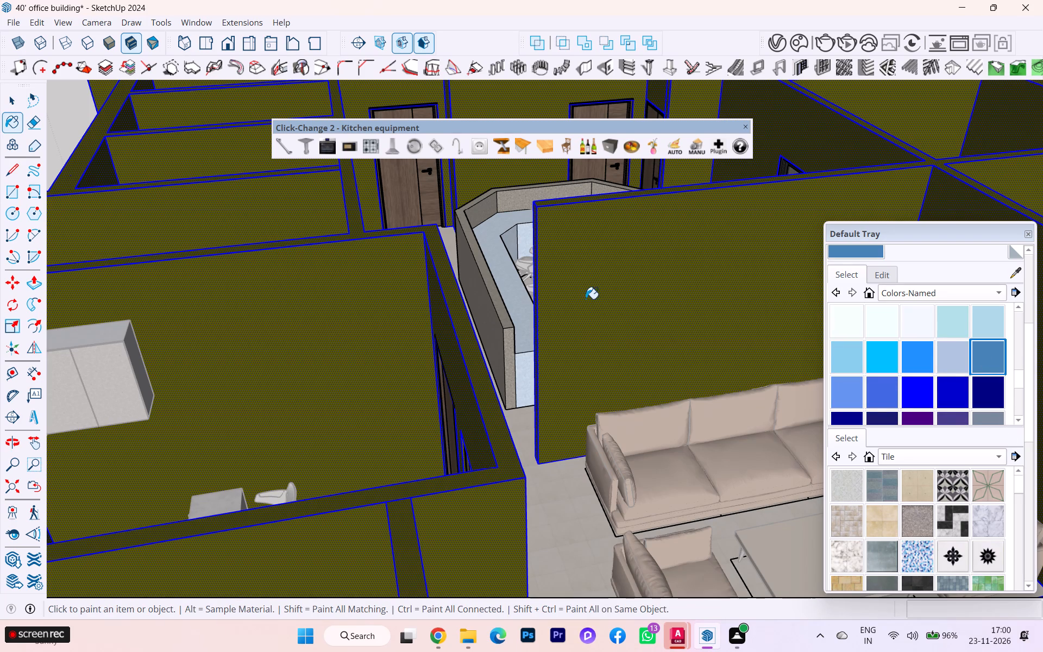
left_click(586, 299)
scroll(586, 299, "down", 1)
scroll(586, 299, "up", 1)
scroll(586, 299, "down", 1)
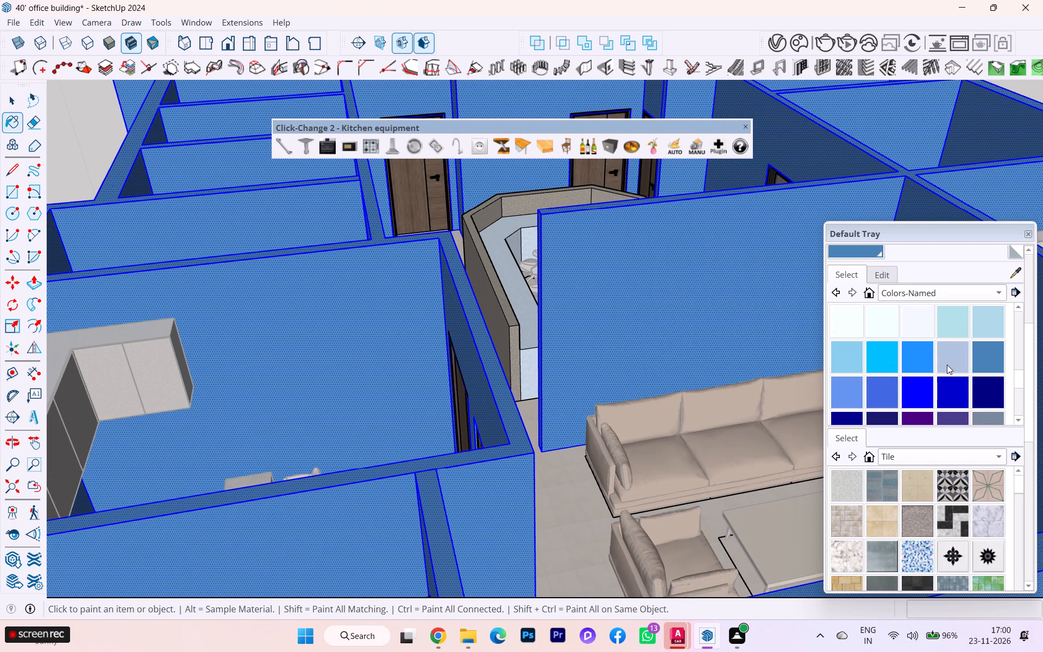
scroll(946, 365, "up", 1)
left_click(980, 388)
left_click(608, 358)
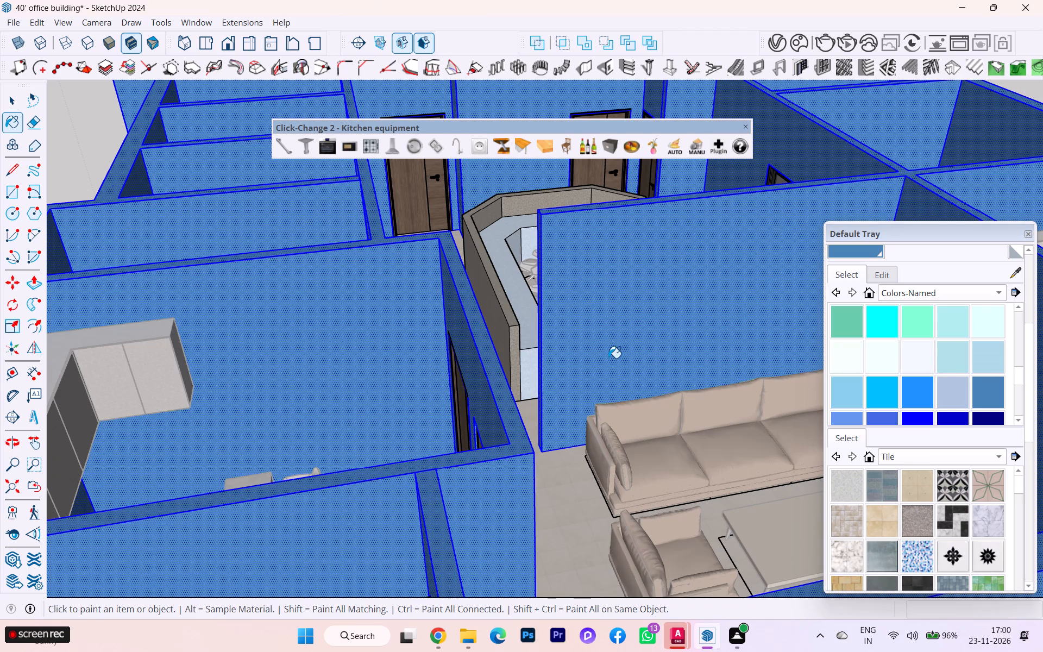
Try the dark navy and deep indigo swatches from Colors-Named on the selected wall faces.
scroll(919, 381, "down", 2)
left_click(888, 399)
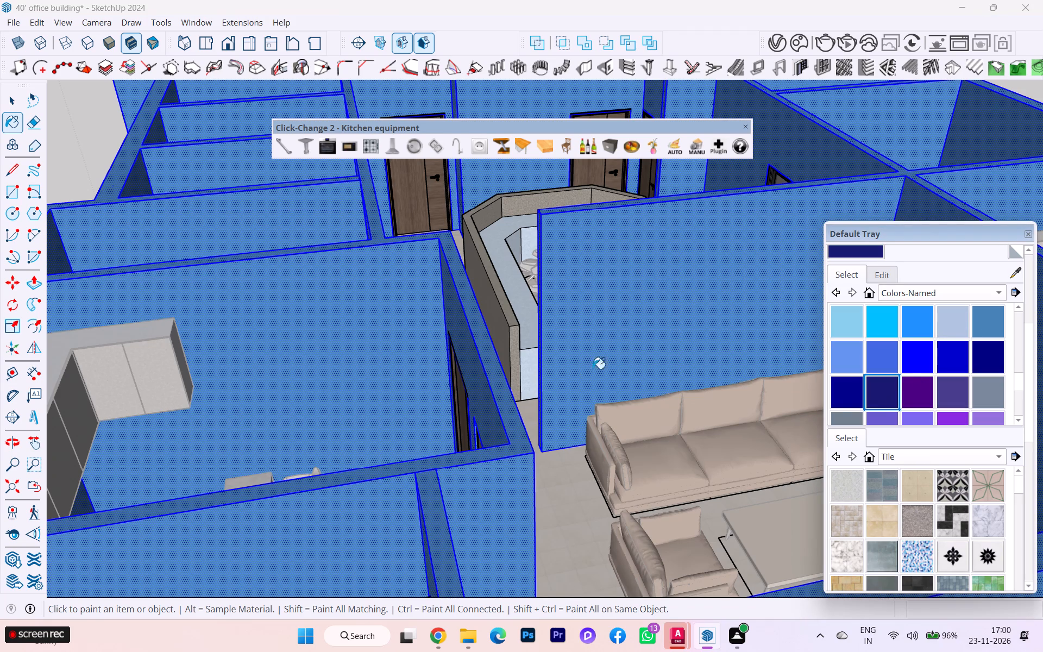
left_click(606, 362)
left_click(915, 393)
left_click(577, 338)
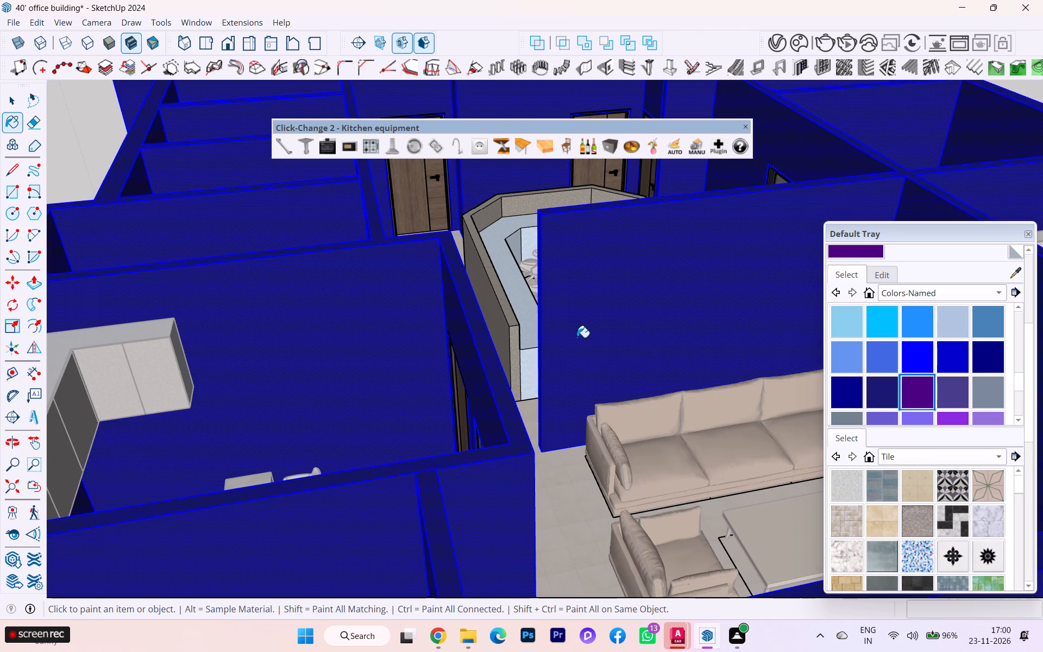
Paint the selected wall faces with the dusty pink swatch from Colors-Named and leave the wall group.
scroll(938, 398, "down", 1)
scroll(938, 398, "up", 1)
scroll(938, 398, "down", 3)
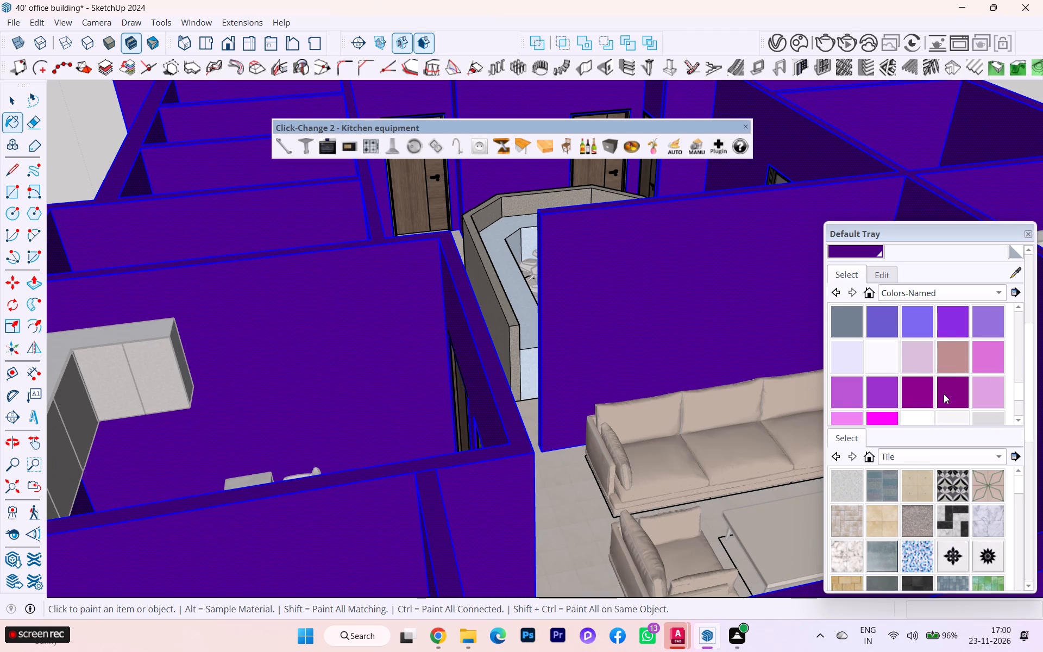
left_click(950, 366)
left_click(594, 330)
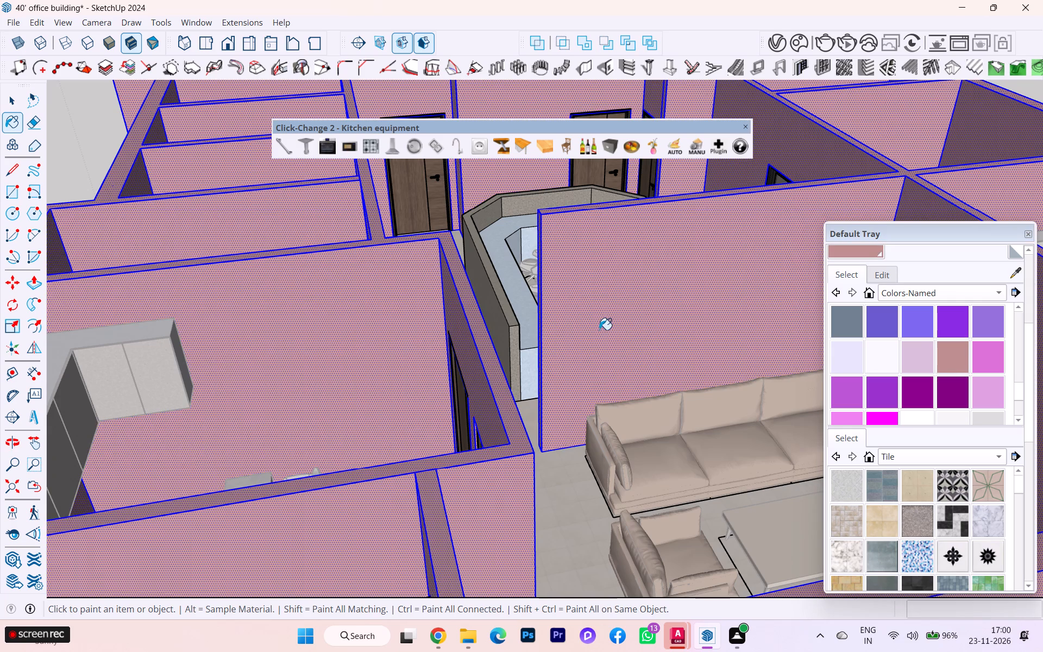
scroll(599, 330, "down", 3)
scroll(601, 332, "up", 1)
scroll(630, 351, "down", 8)
scroll(631, 353, "up", 1)
scroll(631, 353, "down", 1)
scroll(627, 360, "up", 1)
scroll(610, 366, "down", 1)
scroll(607, 366, "up", 4)
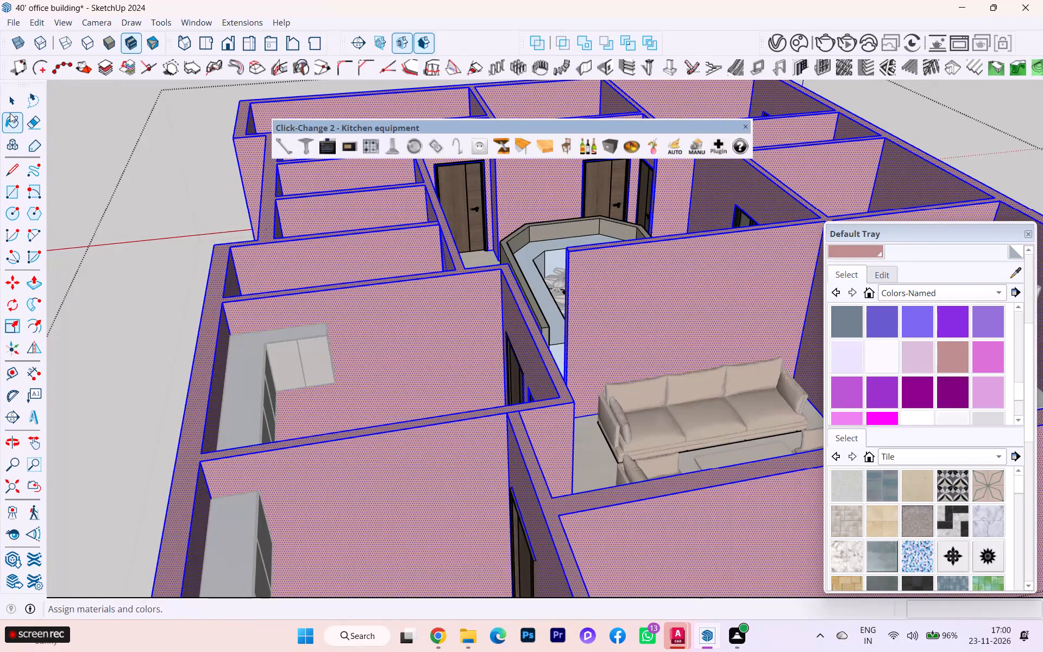
left_click(12, 105)
left_click(164, 158)
scroll(286, 256, "down", 2)
scroll(445, 267, "down", 1)
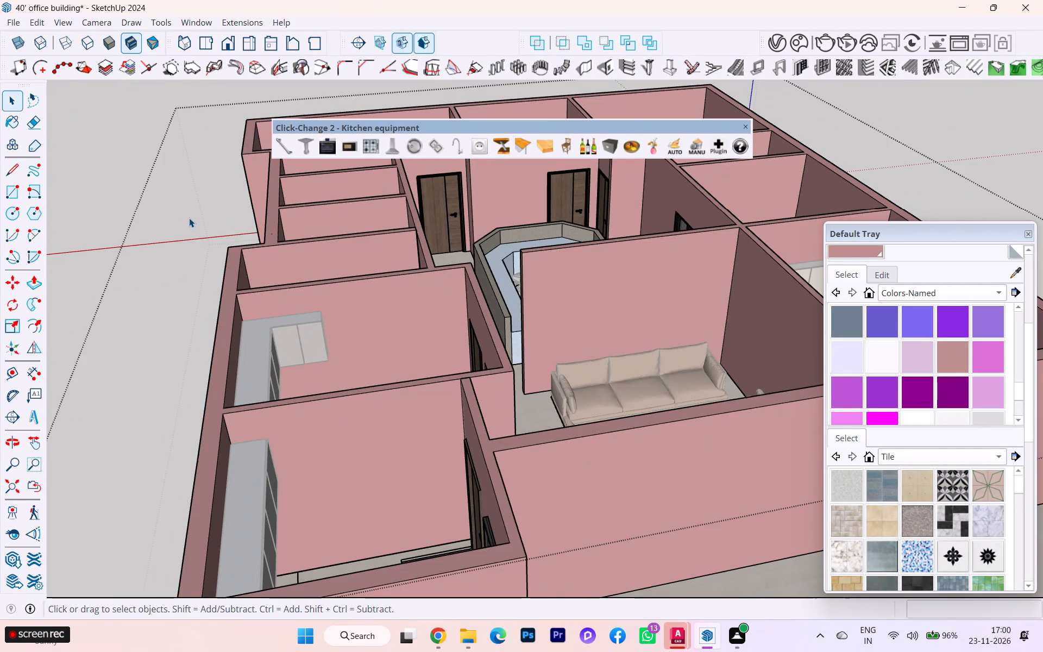
left_click(189, 218)
left_click(189, 218)
left_click(189, 218)
Examine the dusty pink walls close up around the reception counter, its chairs, and the nearby doors and windows.
scroll(414, 233, "down", 2)
scroll(414, 233, "up", 1)
middle_click_drag(409, 246, 324, 375)
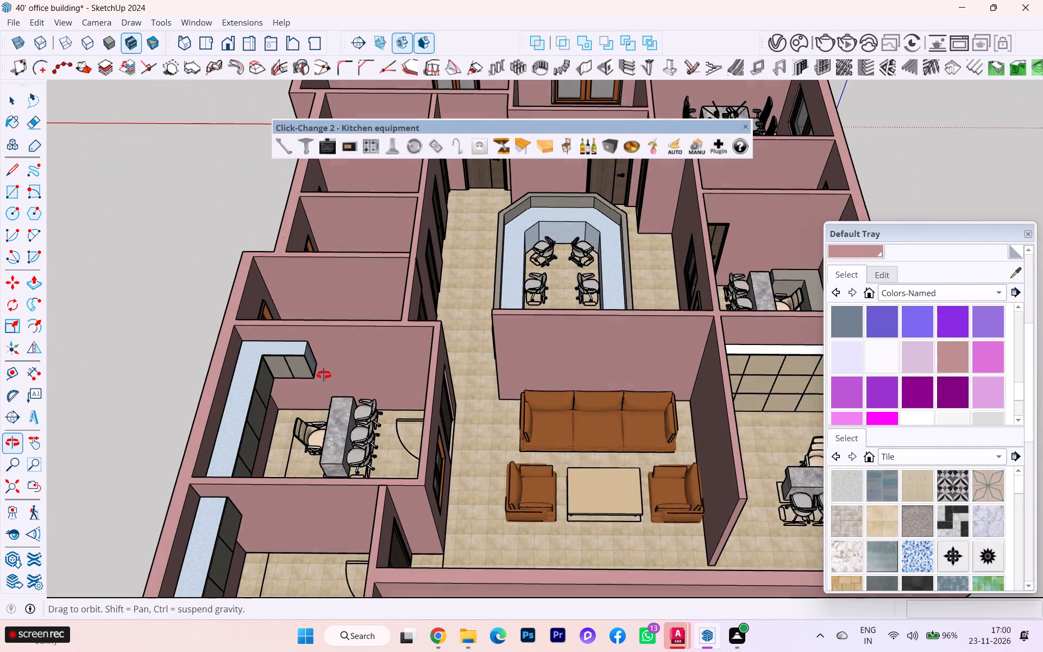
middle_click_drag(324, 375, 324, 376)
scroll(623, 294, "up", 4)
scroll(677, 258, "down", 1)
scroll(695, 256, "up", 3)
middle_click_drag(712, 253, 925, 207)
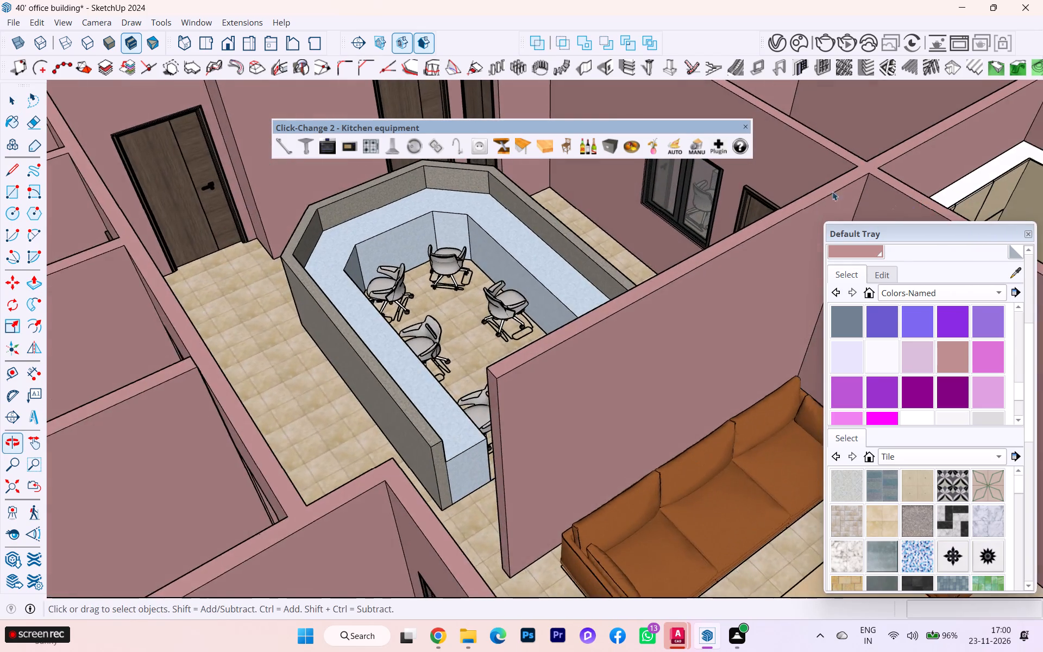
scroll(762, 185, "up", 3)
scroll(689, 197, "up", 6)
middle_click_drag(653, 215, 812, 184)
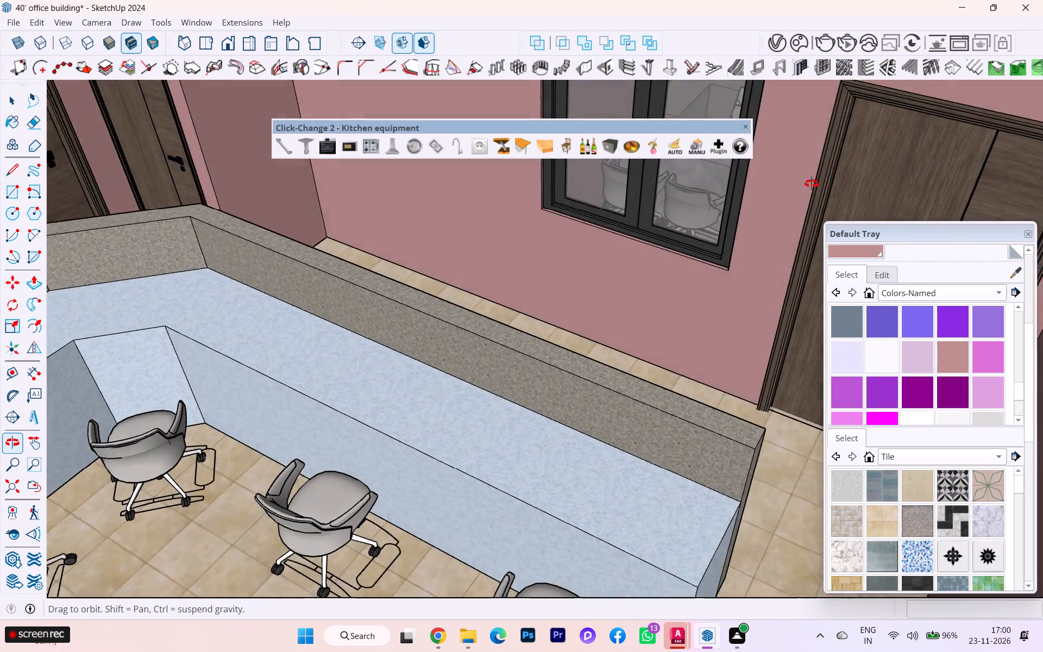
middle_click_drag(812, 184, 876, 202)
scroll(658, 228, "down", 3)
middle_click_drag(645, 230, 587, 225)
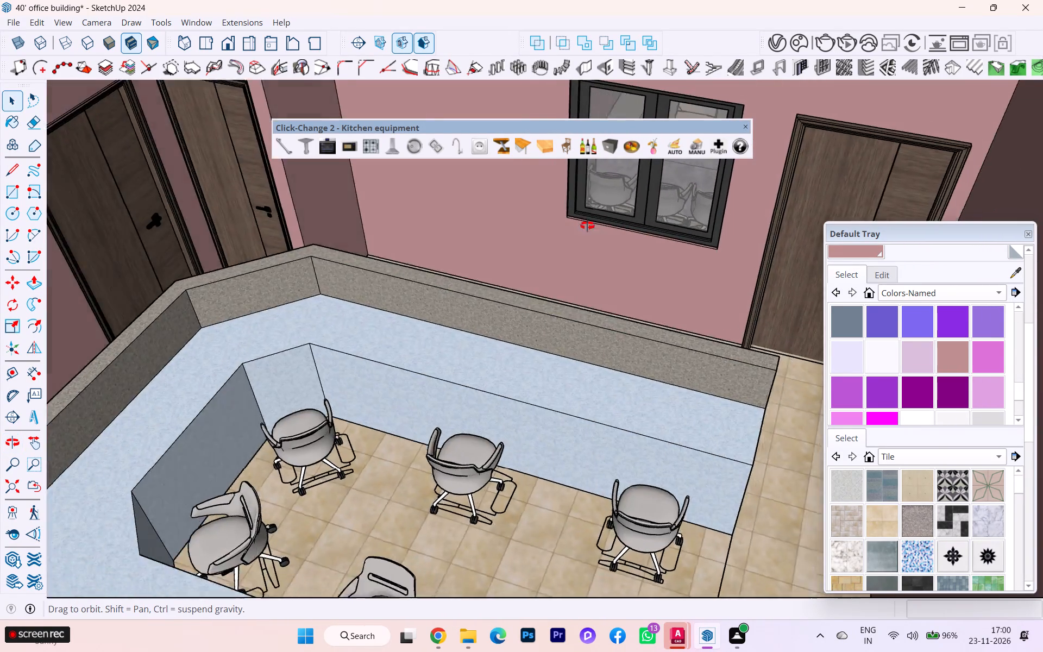
middle_click_drag(587, 225, 145, 316)
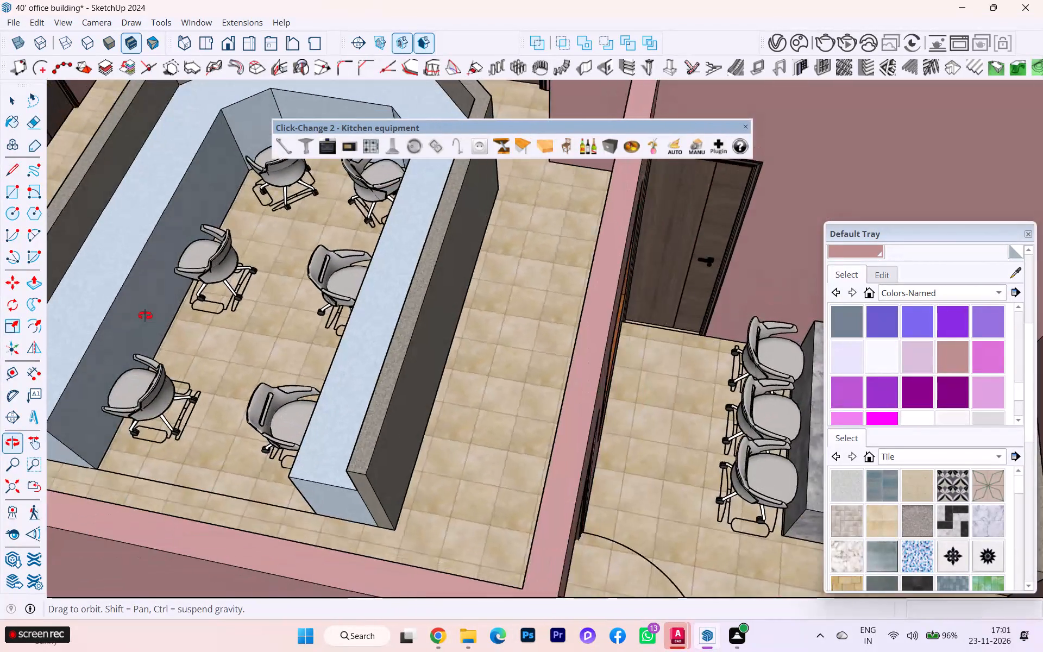
middle_click_drag(145, 316, 154, 223)
Examine the dusty pink walls across the whole office, including the sofa area and the open space inside the reception counter.
scroll(460, 271, "down", 6)
scroll(630, 289, "down", 4)
scroll(744, 280, "down", 3)
scroll(745, 281, "up", 2)
scroll(745, 281, "down", 2)
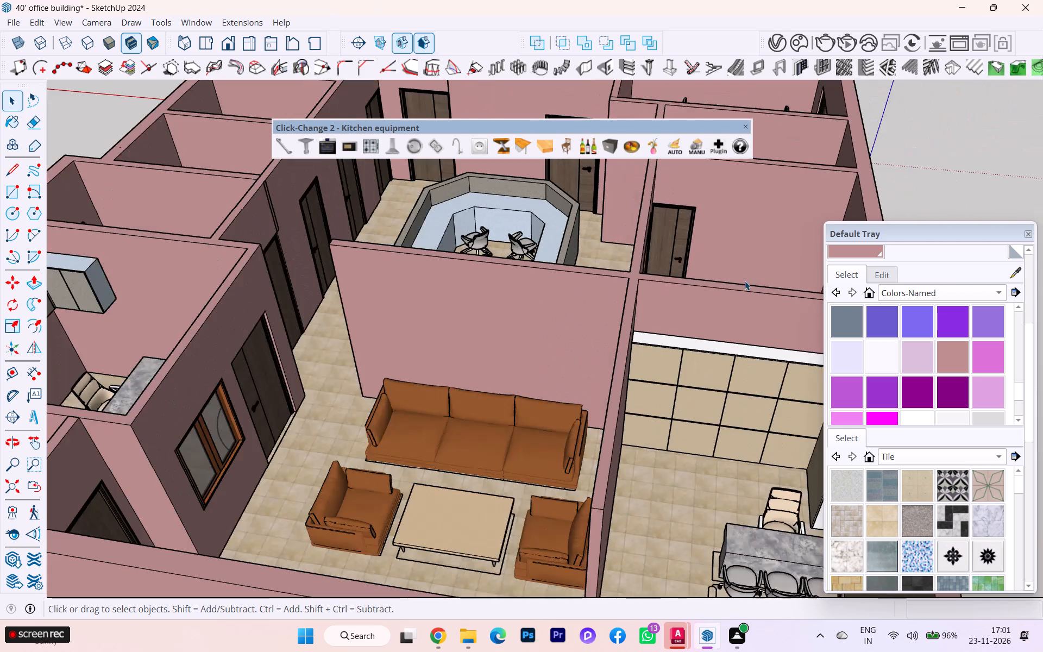
scroll(626, 304, "down", 4)
scroll(495, 312, "down", 2)
middle_click_drag(495, 312, 483, 430)
scroll(469, 284, "up", 1)
scroll(466, 272, "down", 1)
scroll(466, 272, "up", 2)
scroll(466, 267, "down", 2)
scroll(466, 267, "up", 6)
scroll(466, 267, "down", 4)
scroll(466, 267, "up", 6)
scroll(466, 267, "down", 1)
middle_click_drag(463, 267, 106, 262)
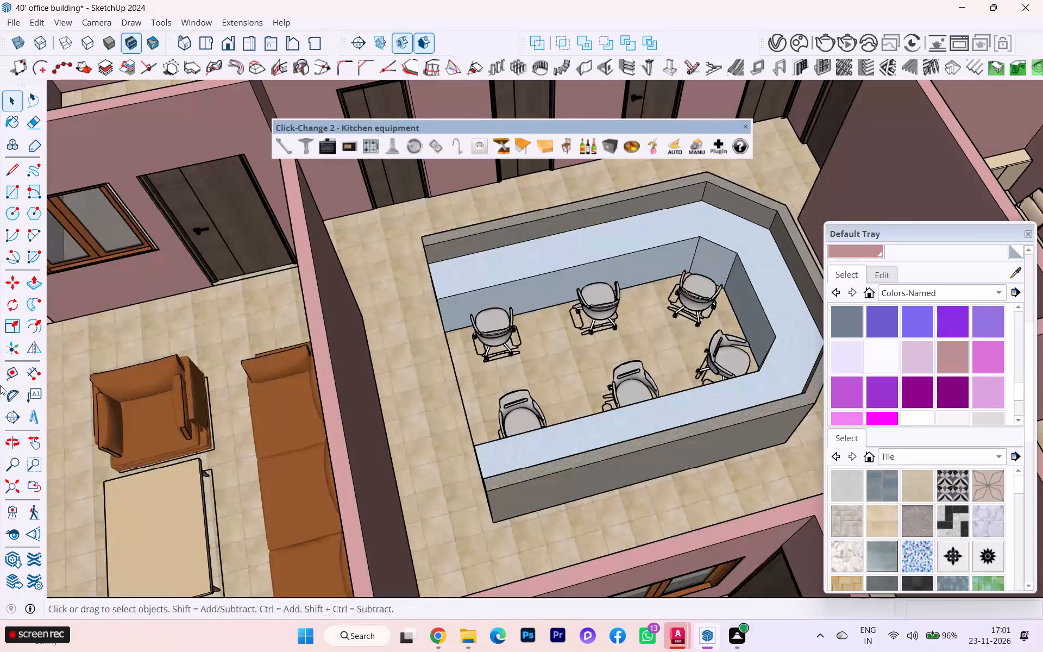
Search 3D Warehouse for "laptop" and look through the models offered.
left_click(7, 563)
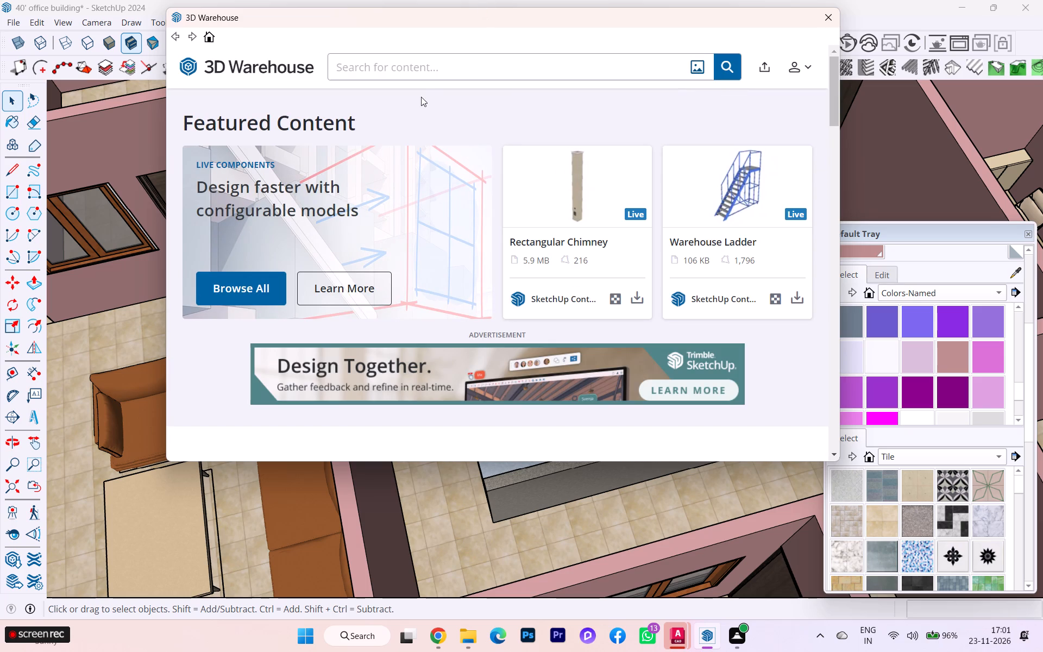
left_click(456, 67)
type("laptop")
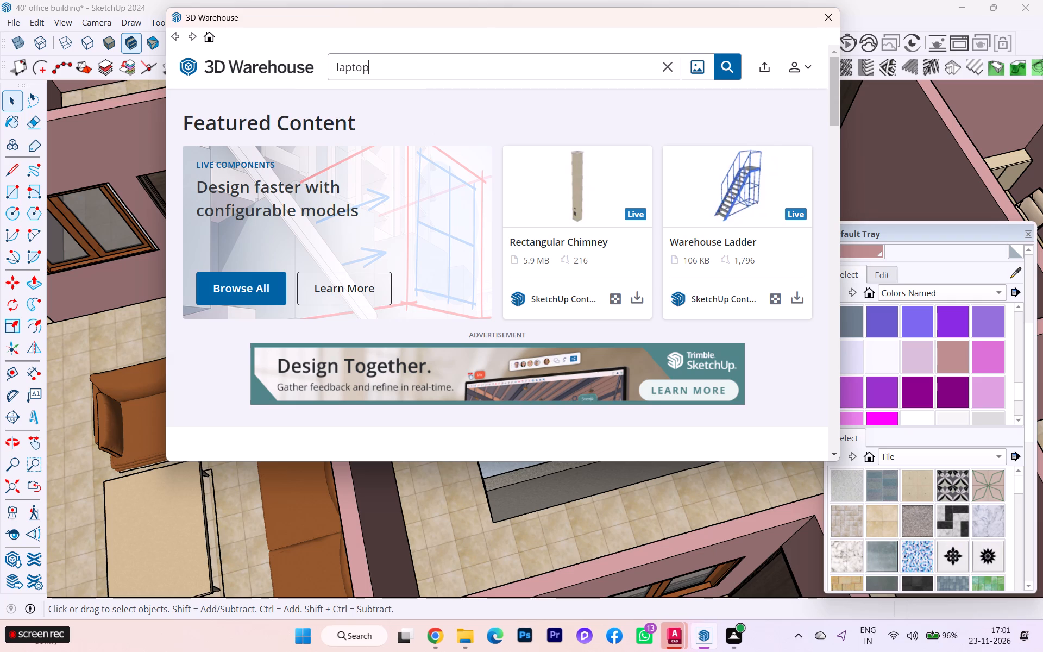
key("Return")
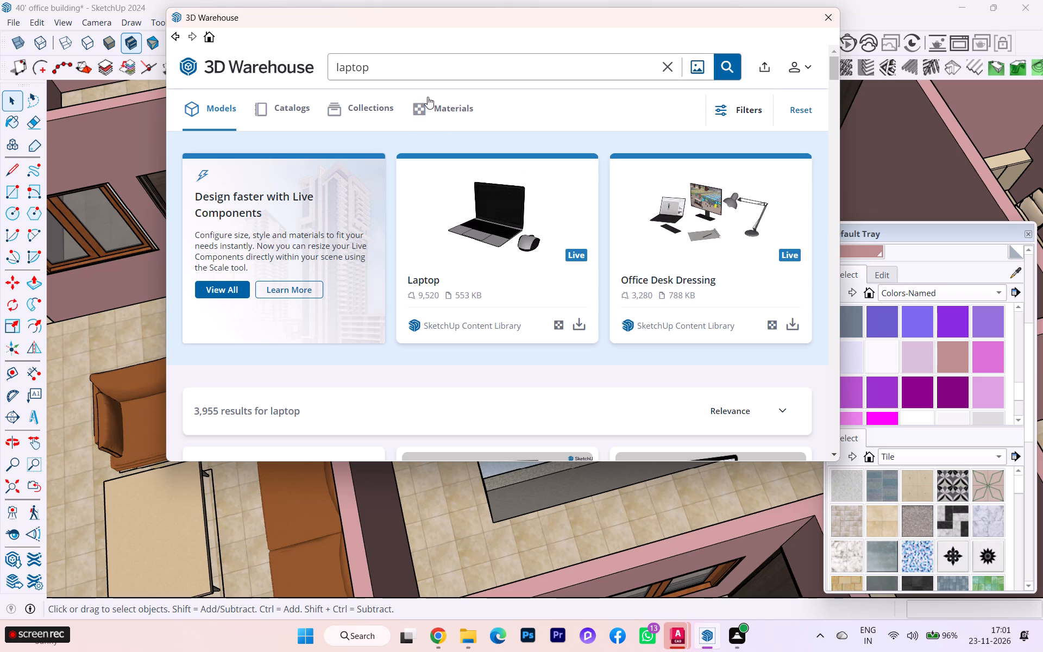
scroll(553, 236, "down", 3)
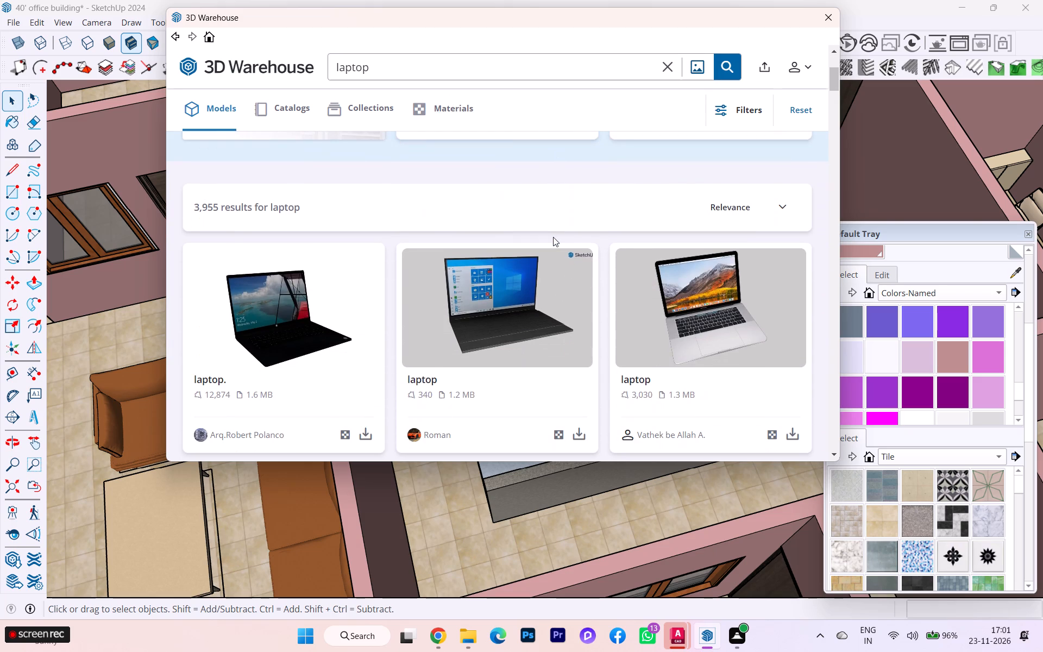
scroll(553, 237, "down", 3)
scroll(553, 237, "up", 1)
scroll(553, 237, "down", 2)
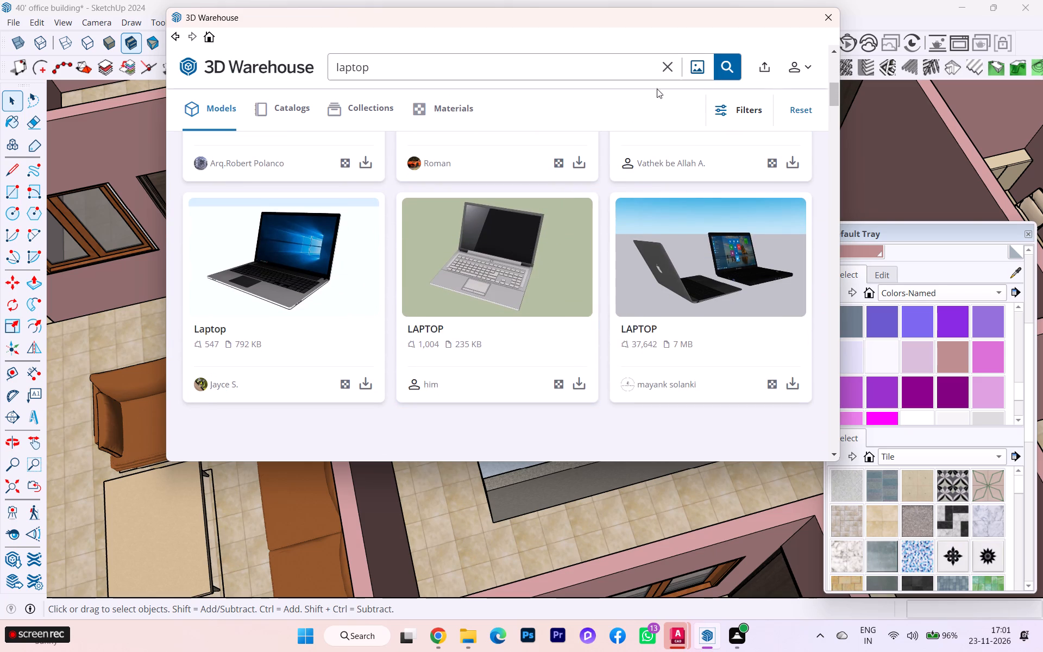
Search 3D Warehouse for "systems" and look through the offered models for desktop computer equipment.
left_click(671, 64)
type("systems")
key("Return")
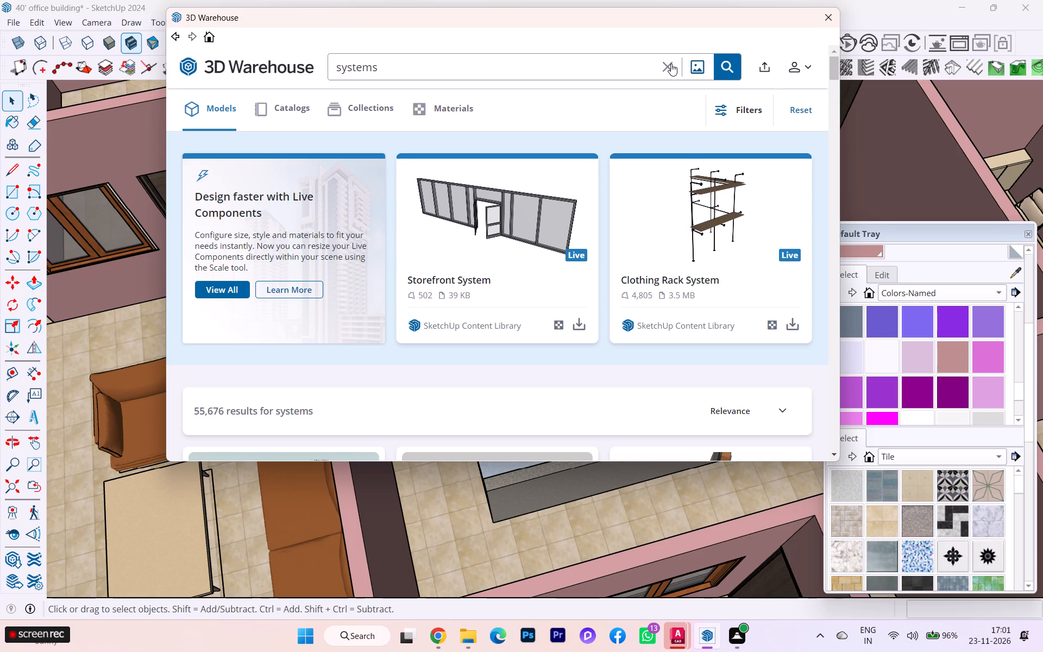
scroll(671, 79, "down", 3)
scroll(592, 183, "down", 8)
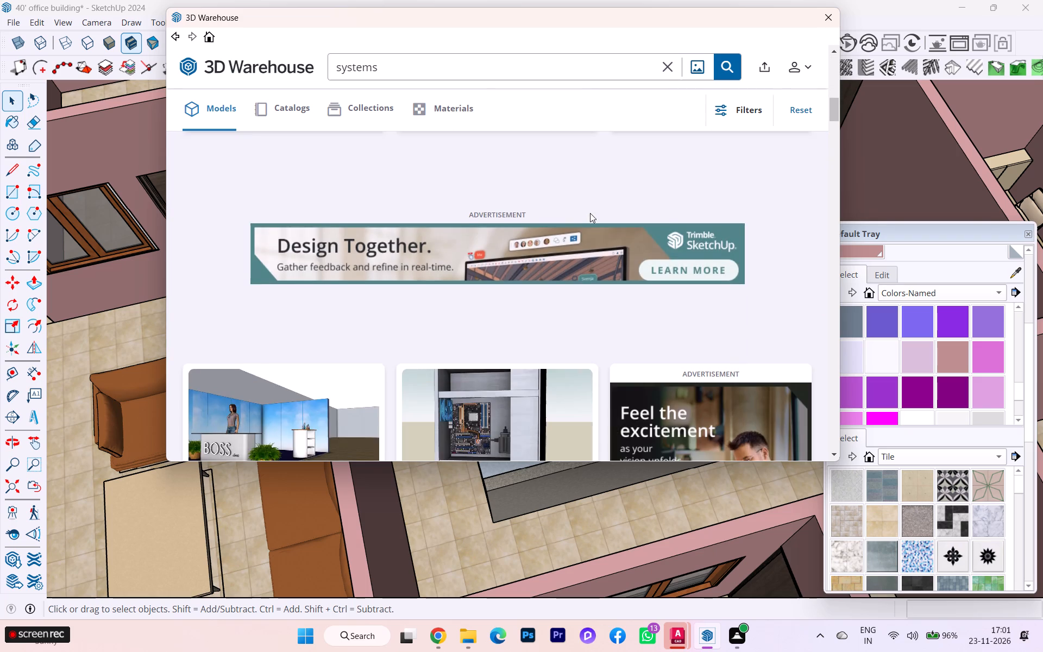
scroll(590, 213, "up", 11)
scroll(590, 213, "down", 2)
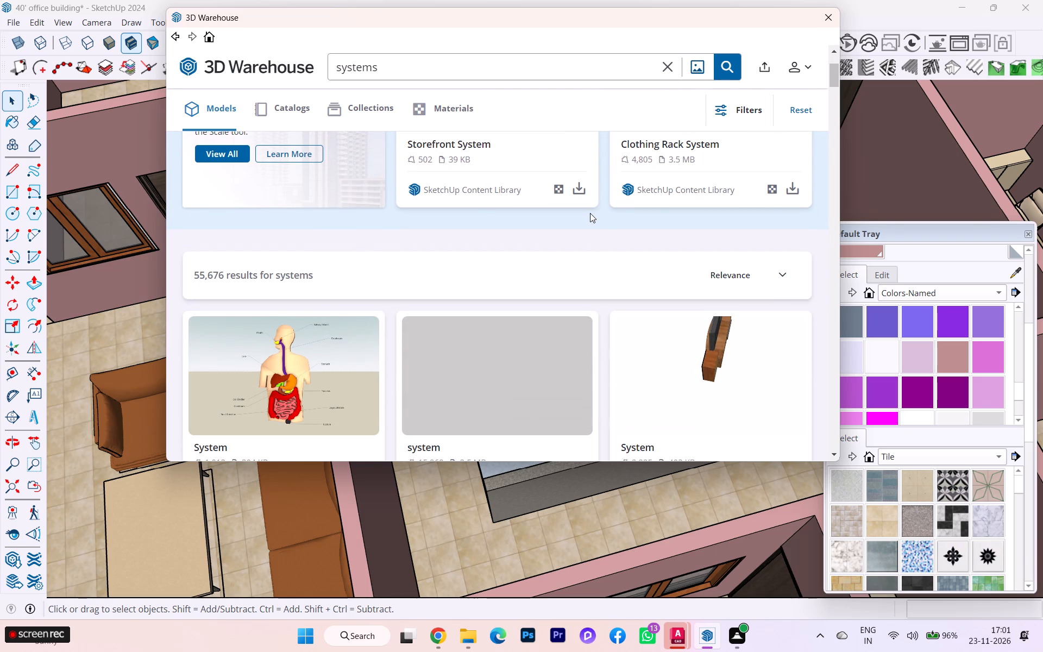
scroll(590, 213, "down", 3)
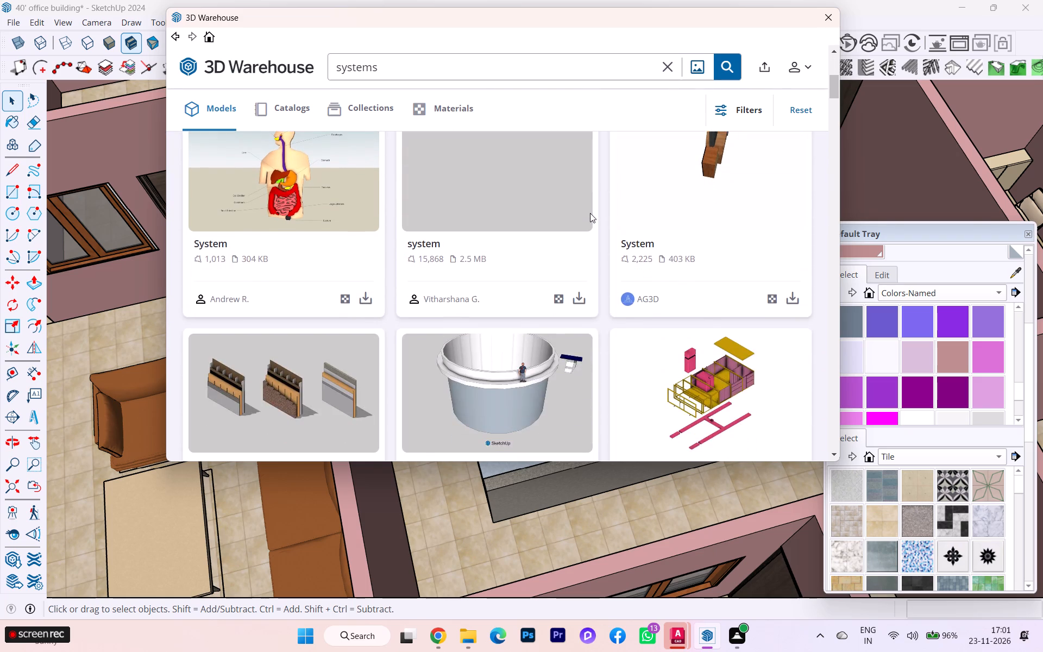
scroll(590, 213, "down", 13)
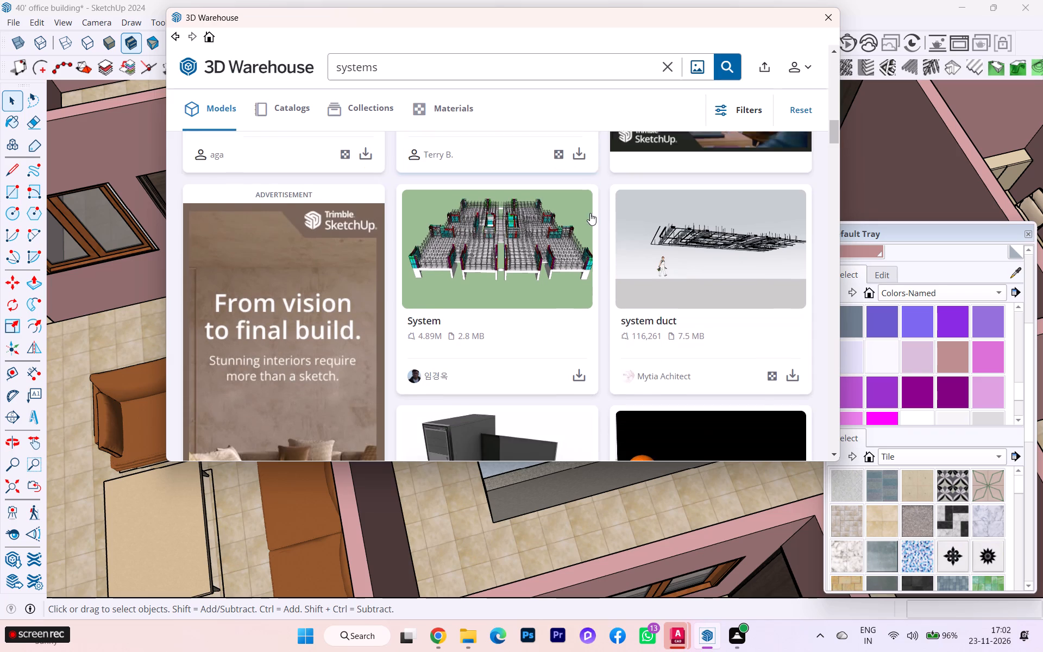
scroll(590, 213, "down", 3)
scroll(590, 213, "up", 1)
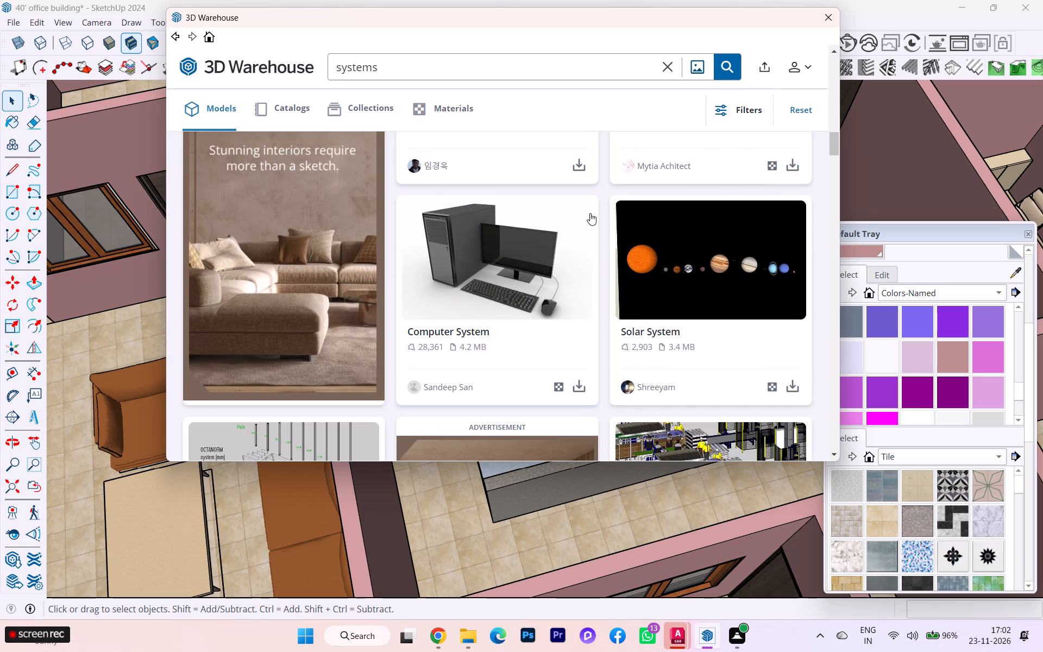
scroll(590, 213, "down", 3)
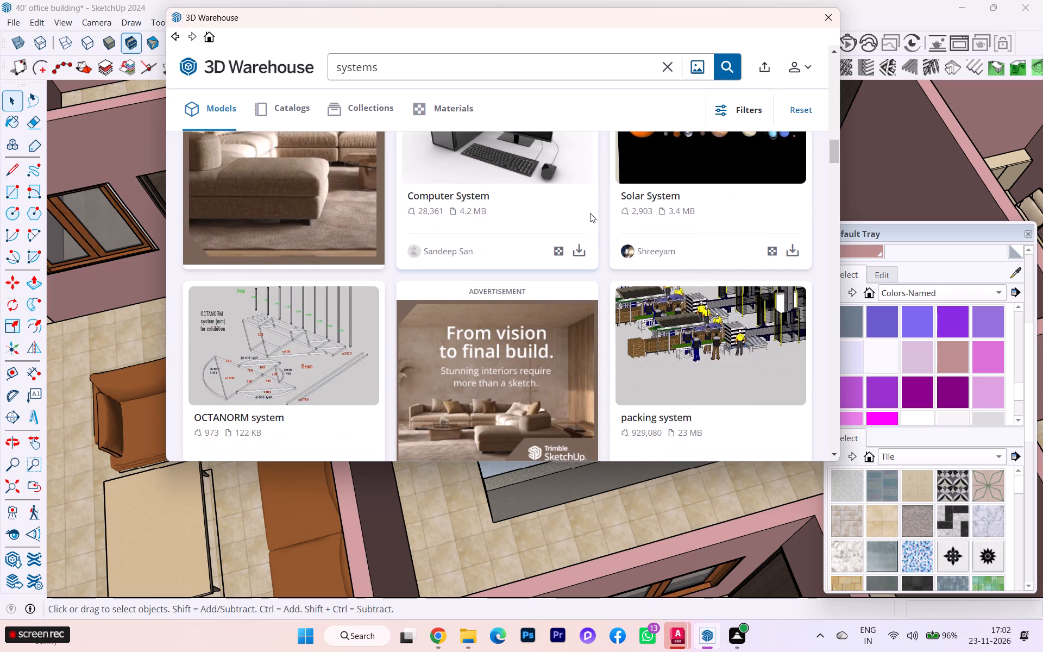
scroll(590, 213, "down", 1)
scroll(590, 213, "up", 2)
scroll(590, 213, "down", 6)
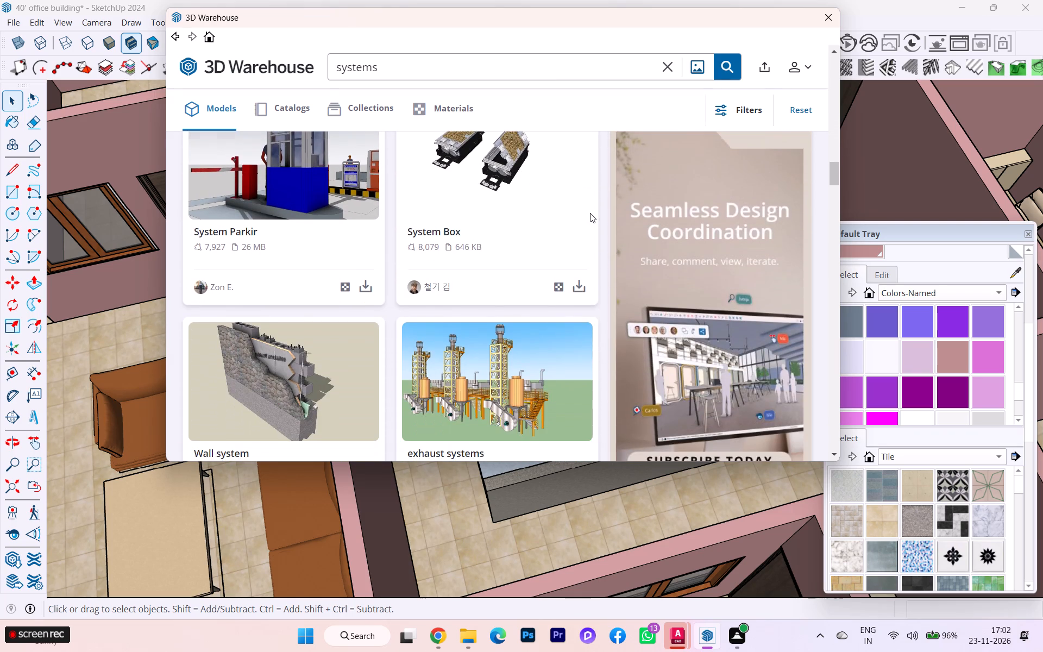
scroll(590, 213, "down", 4)
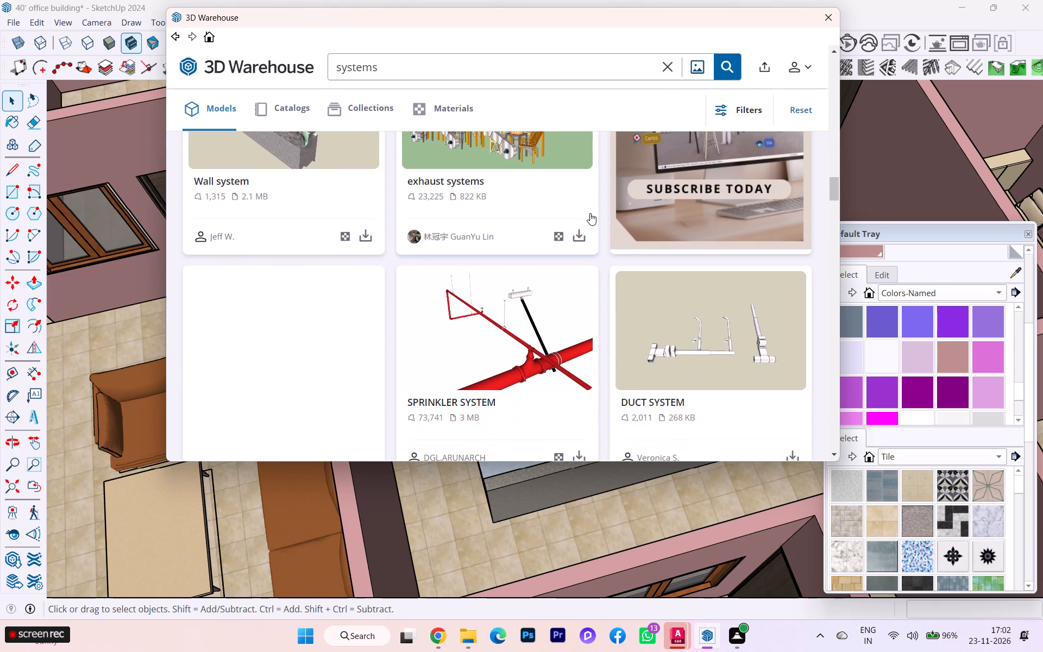
scroll(590, 213, "down", 6)
scroll(590, 213, "up", 2)
scroll(590, 213, "down", 4)
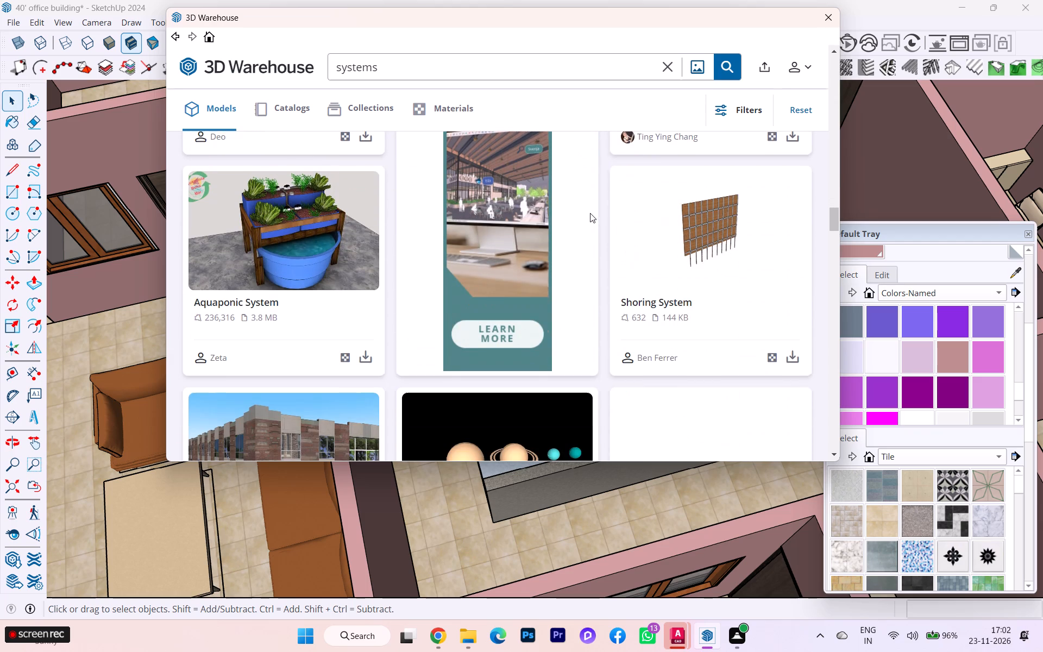
scroll(590, 213, "down", 7)
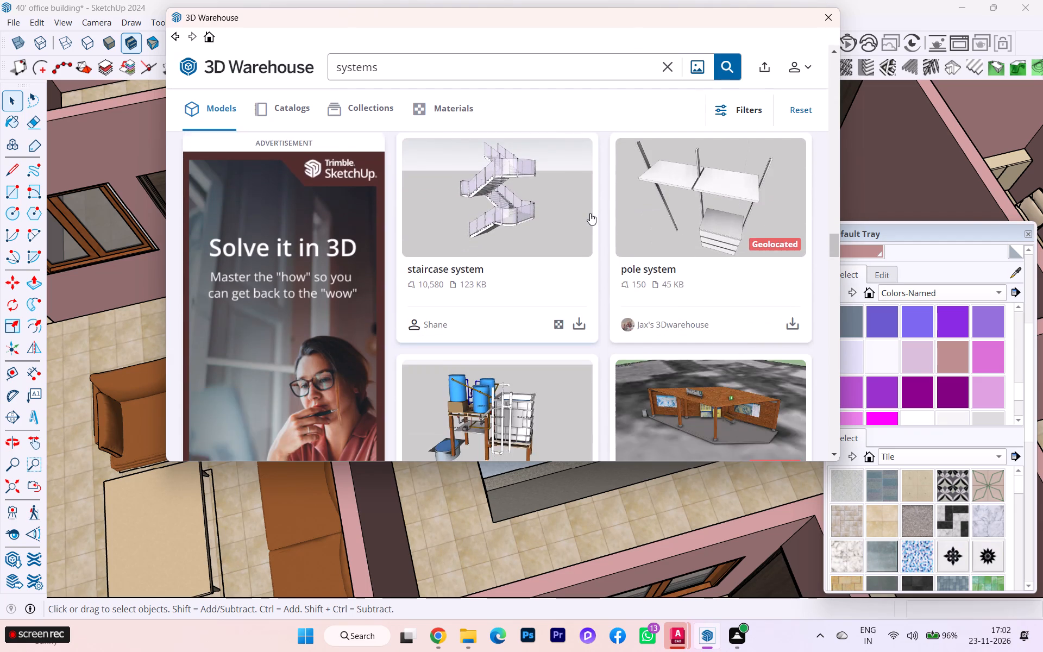
scroll(590, 213, "down", 3)
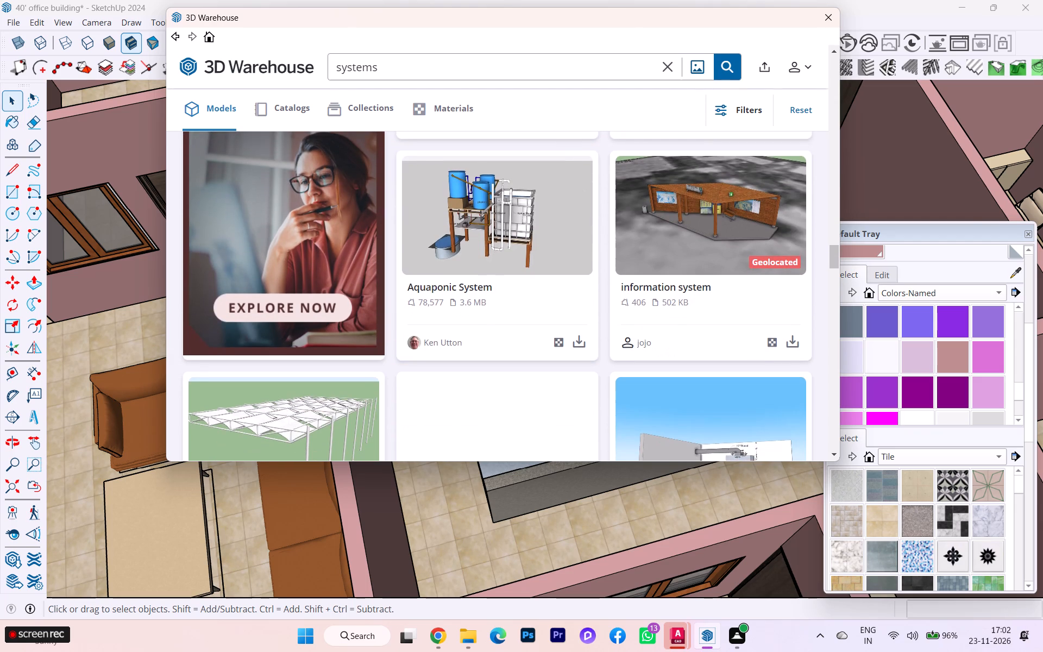
Search 3D Warehouse for "computer".
left_click(668, 65)
type("compuer")
key("Return")
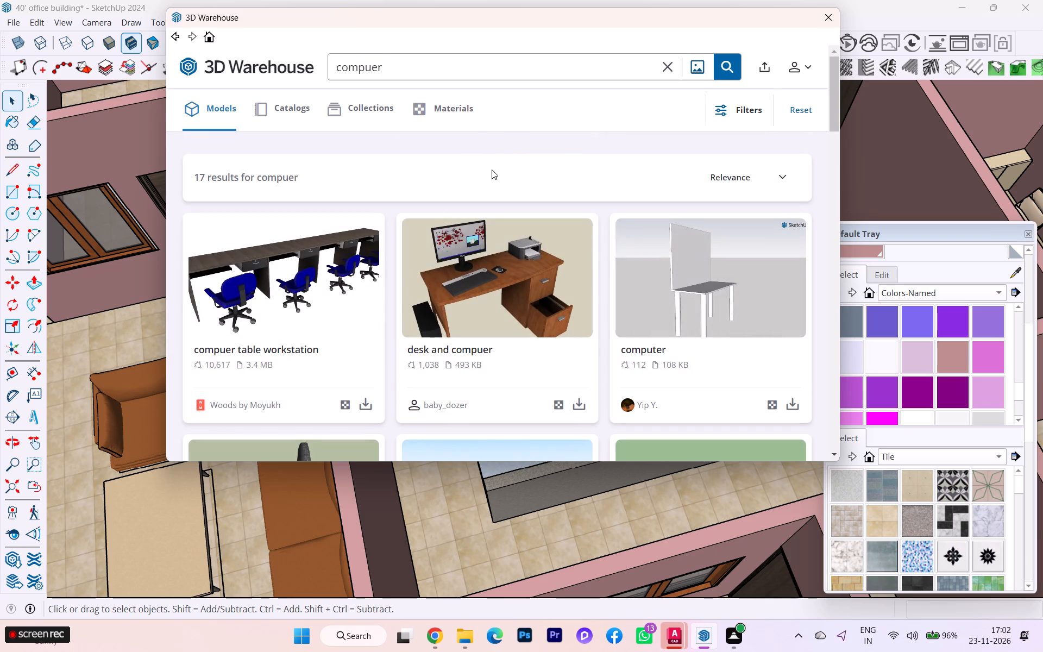
left_click(407, 74)
key("BackSpace")
key("BackSpace")
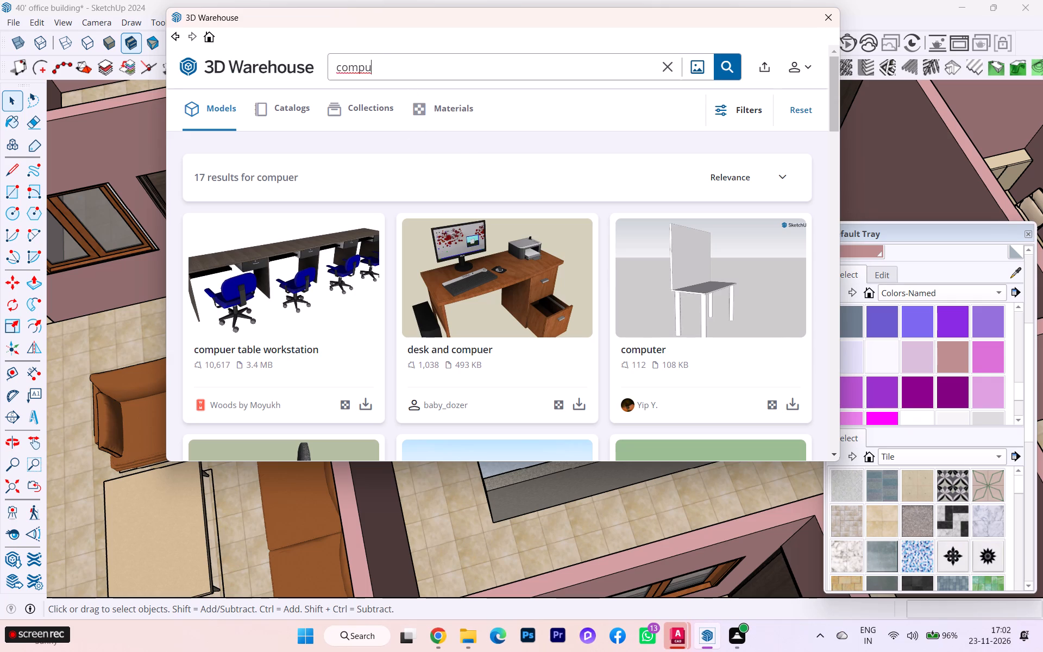
type("ter")
key("Return")
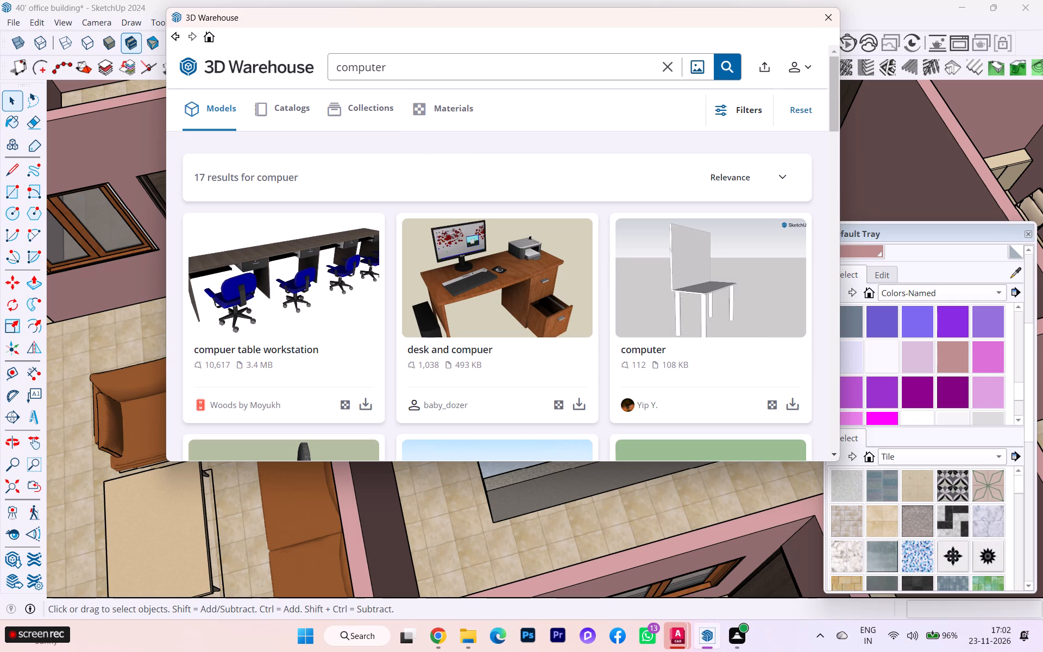
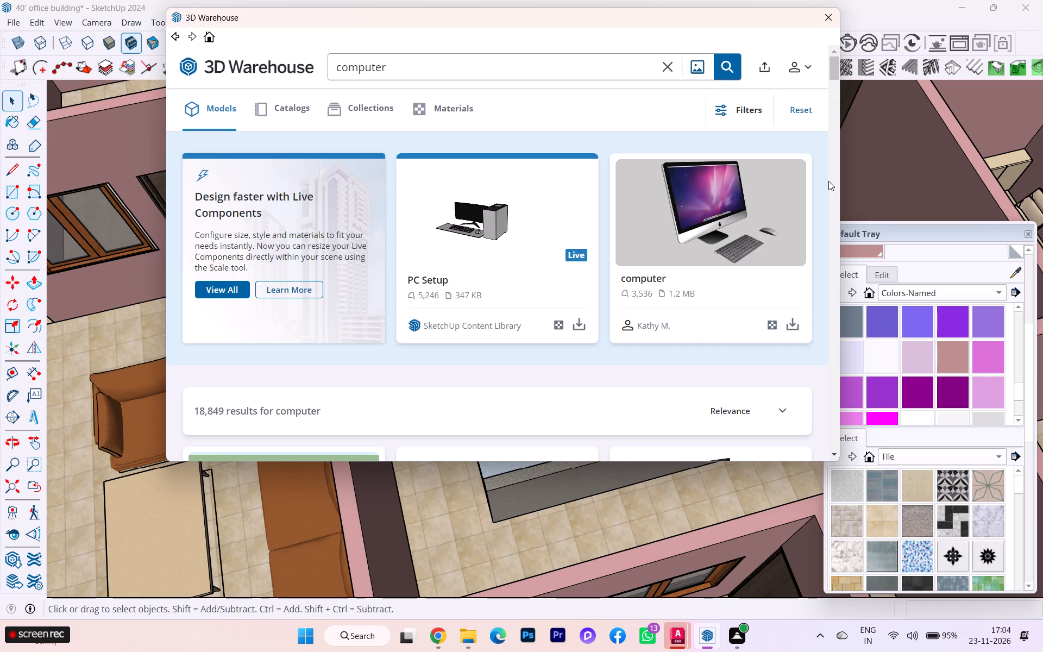
Look through the "computer" results and load the 3.4 MB all-in-one "computer" model with keyboard and mouse into the office model.
scroll(828, 181, "down", 1)
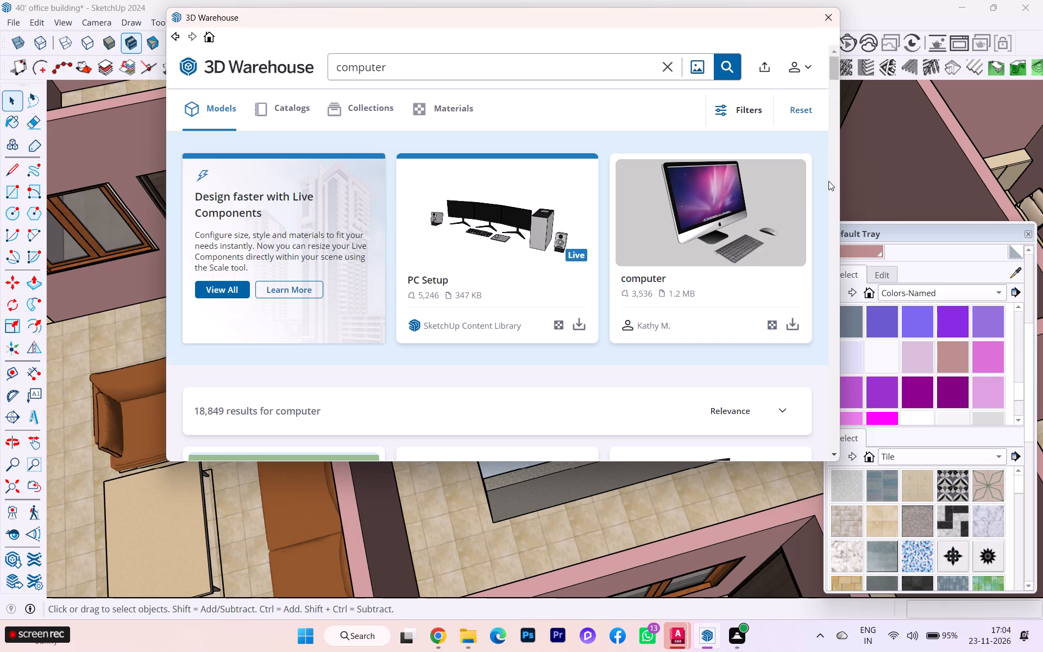
scroll(828, 181, "down", 4)
scroll(528, 287, "down", 3)
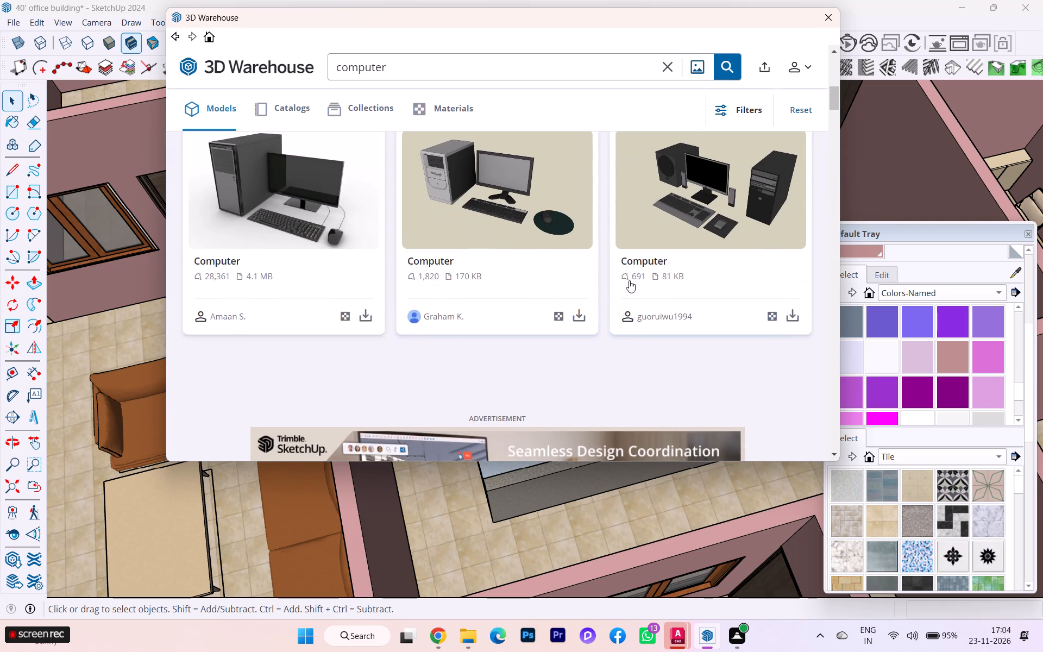
scroll(630, 280, "down", 5)
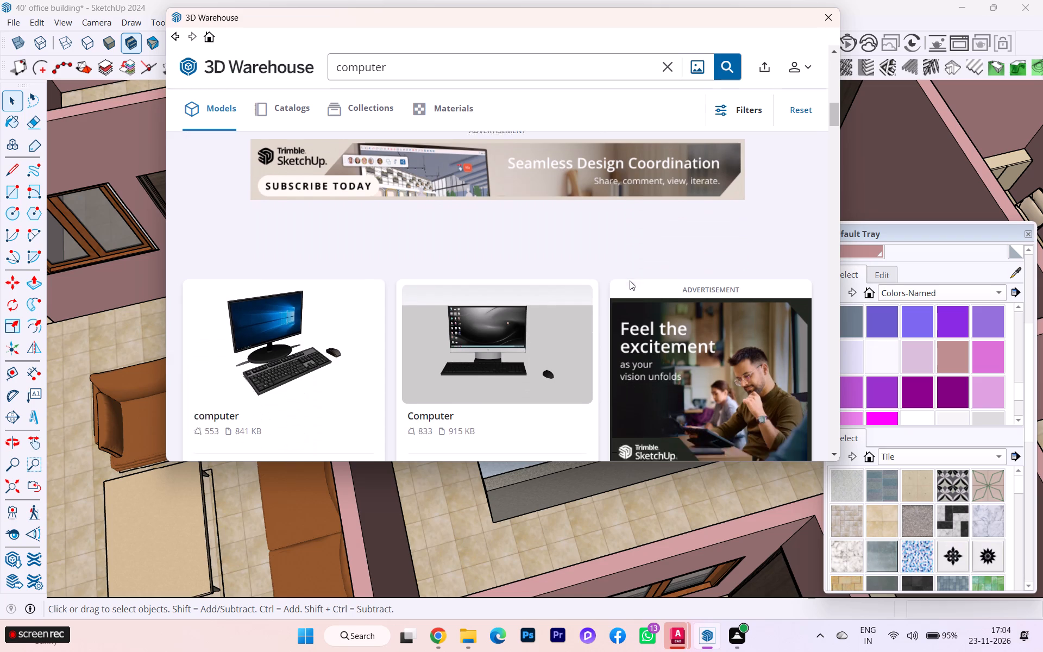
scroll(631, 280, "down", 1)
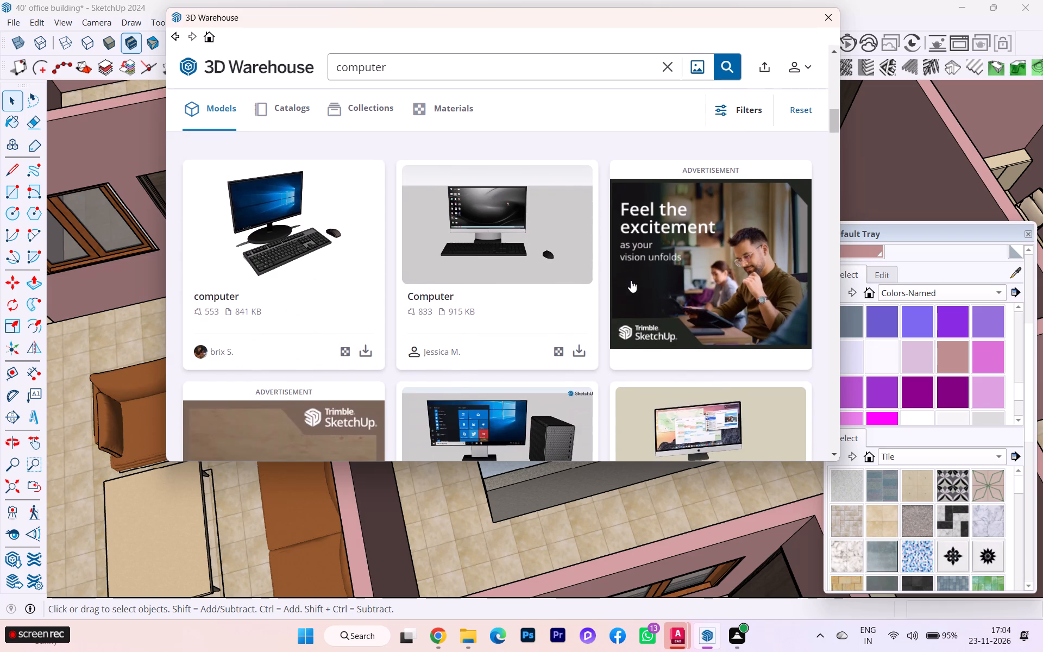
scroll(631, 280, "down", 2)
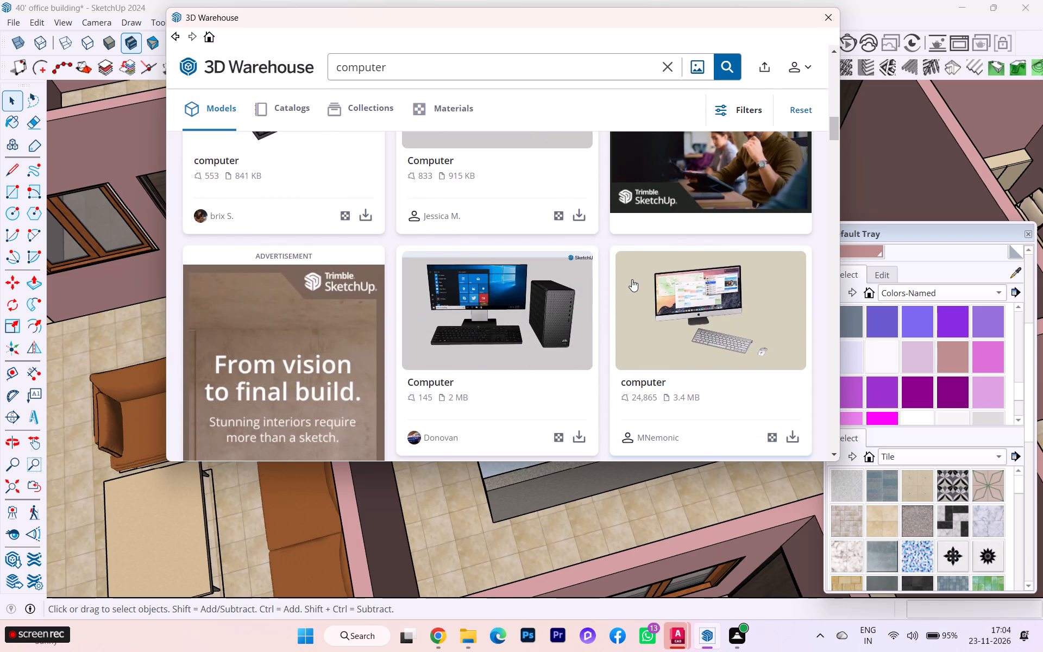
scroll(633, 278, "down", 2)
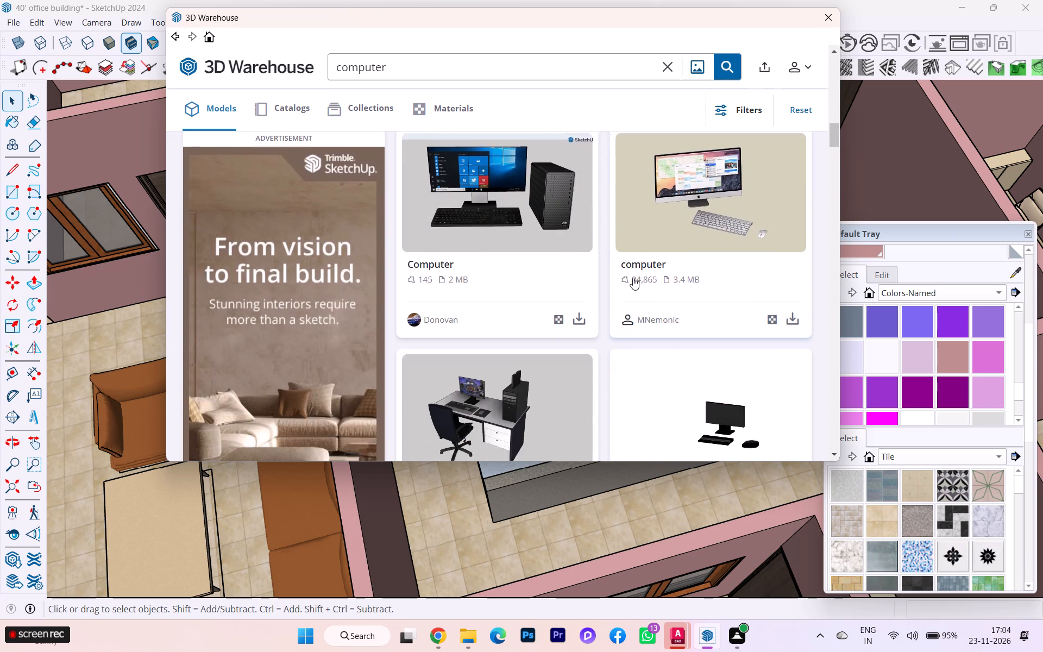
scroll(635, 276, "down", 2)
scroll(635, 276, "up", 3)
scroll(635, 276, "down", 1)
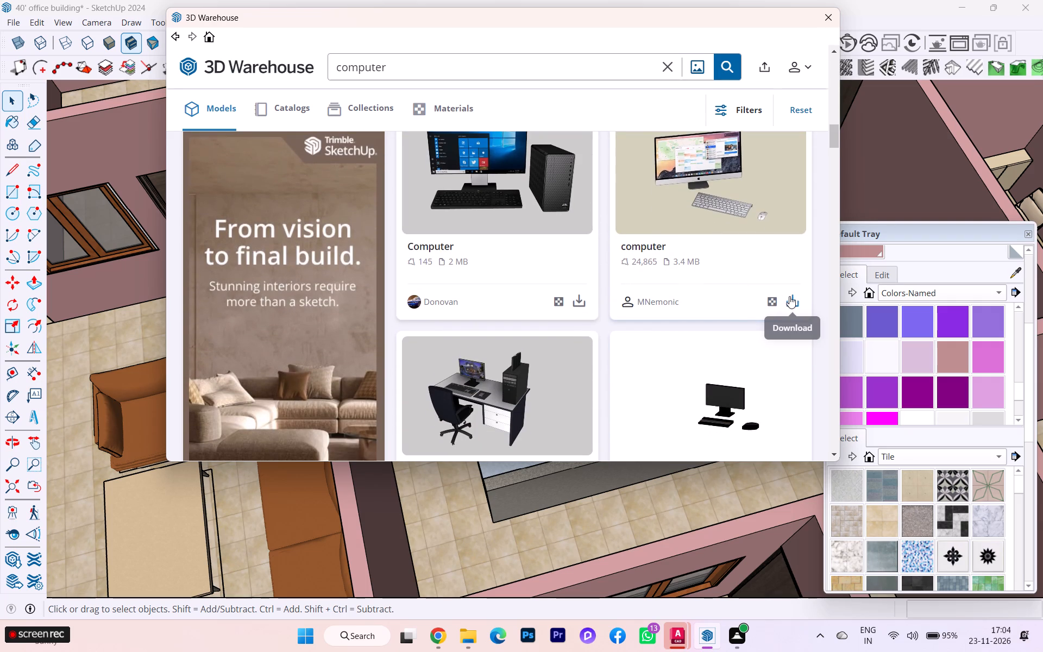
left_click(790, 297)
left_click(457, 251)
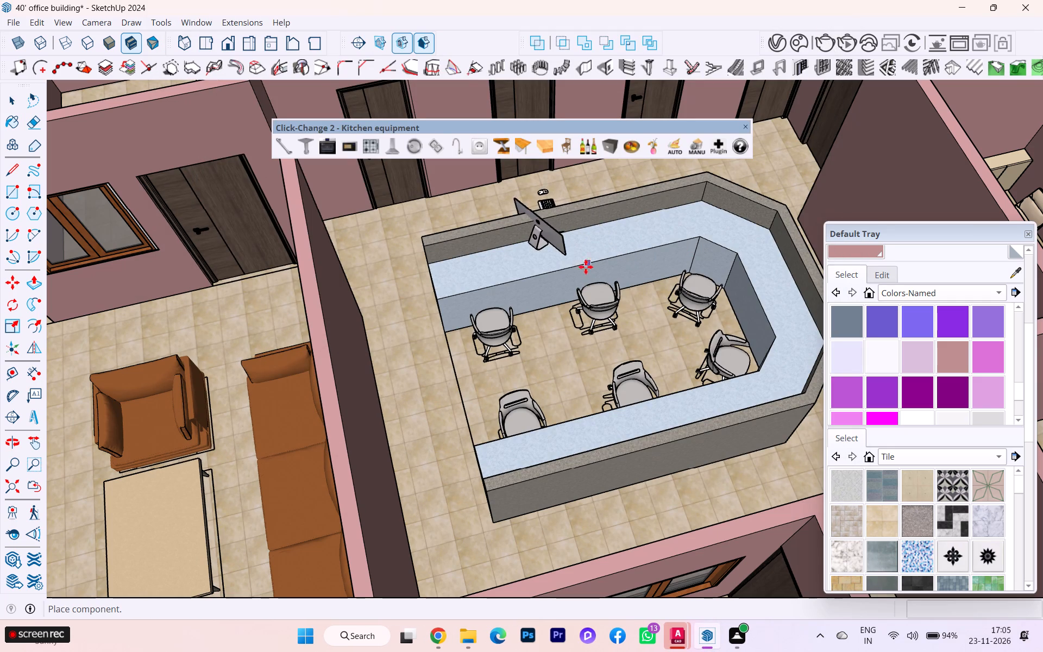
Place the computer near the reception counter's open end and move it about 3' onto the counter.
scroll(556, 274, "up", 3)
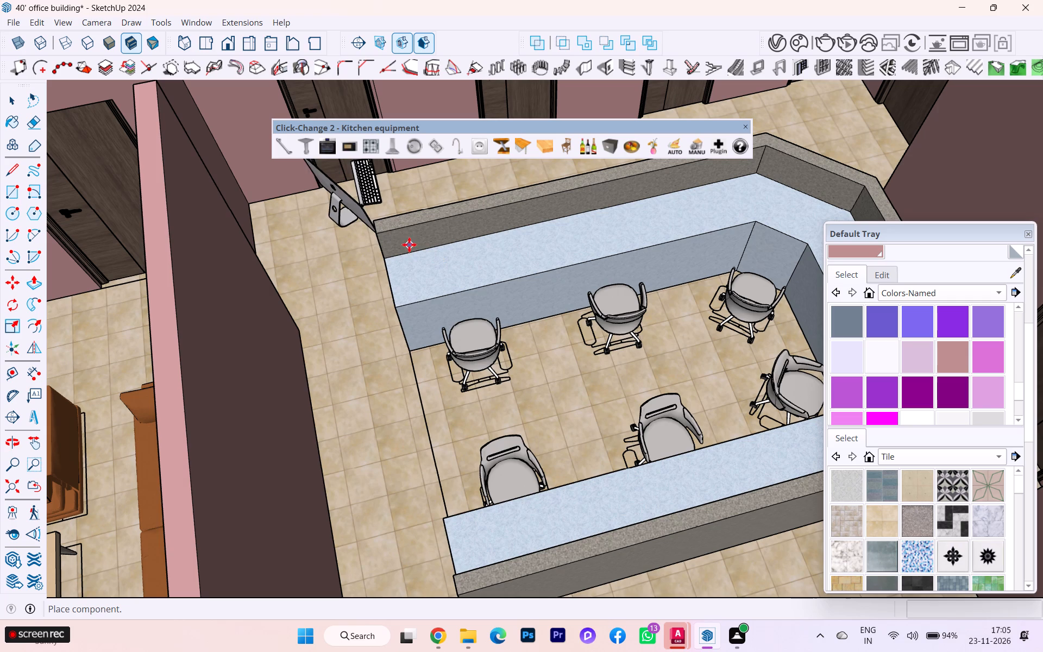
left_click(413, 240)
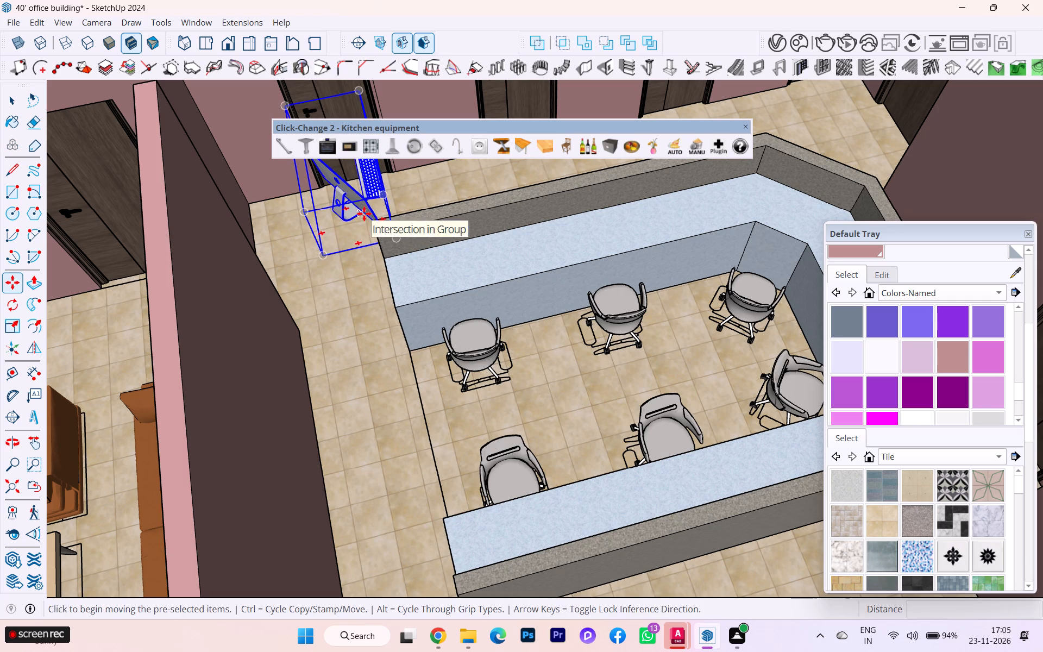
key("m")
left_click(358, 208)
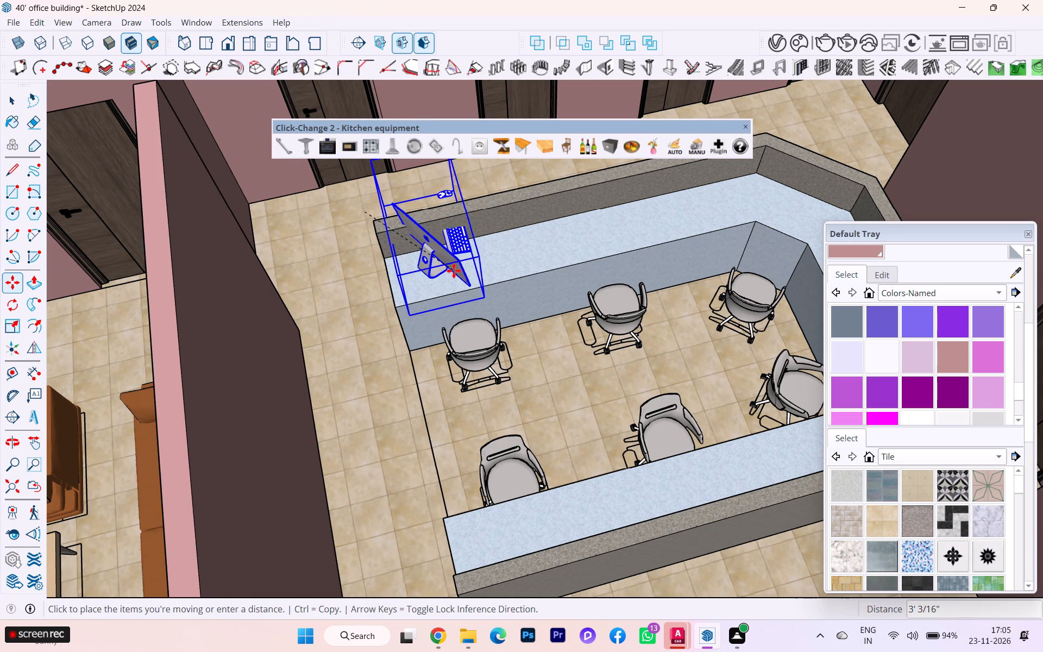
left_click(454, 271)
Rotate the computer about 115 degrees so its screen faces the chairs inside the reception counter.
key("q")
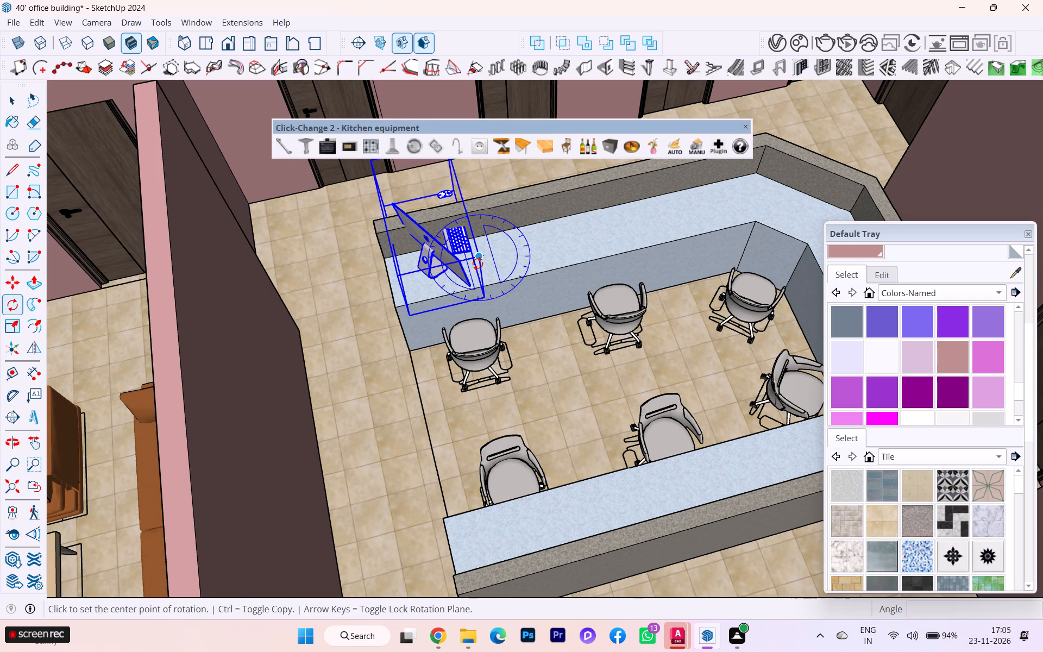
left_click(477, 264)
left_click(479, 240)
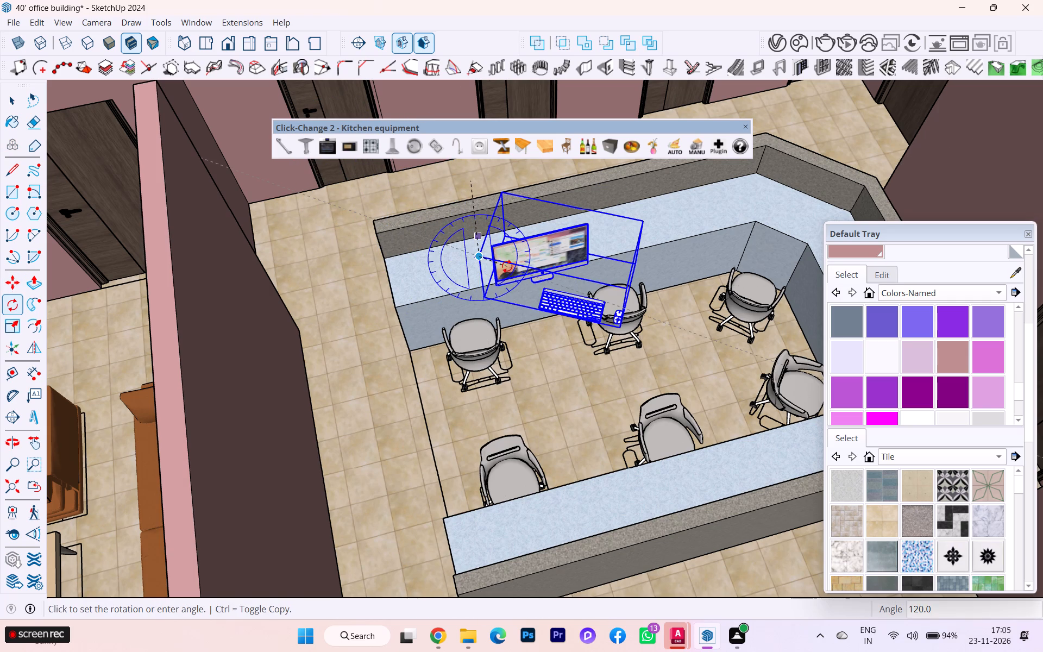
left_click(539, 274)
Move the rotated computer onto the end of the reception counter, in front of the first chair.
scroll(505, 269, "up", 3)
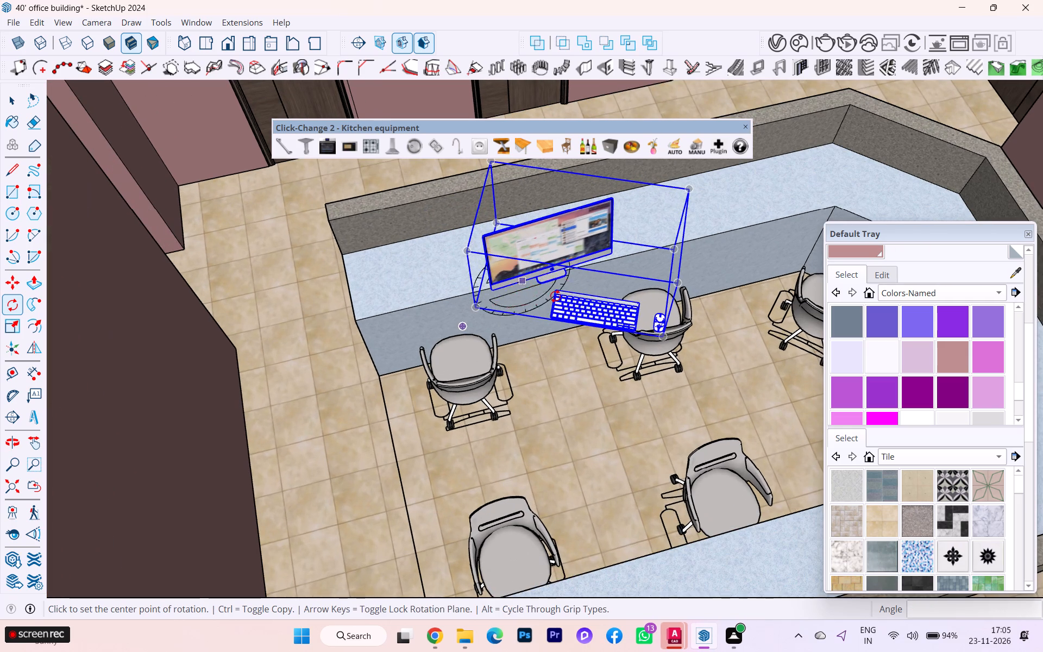
key("m")
left_click(588, 323)
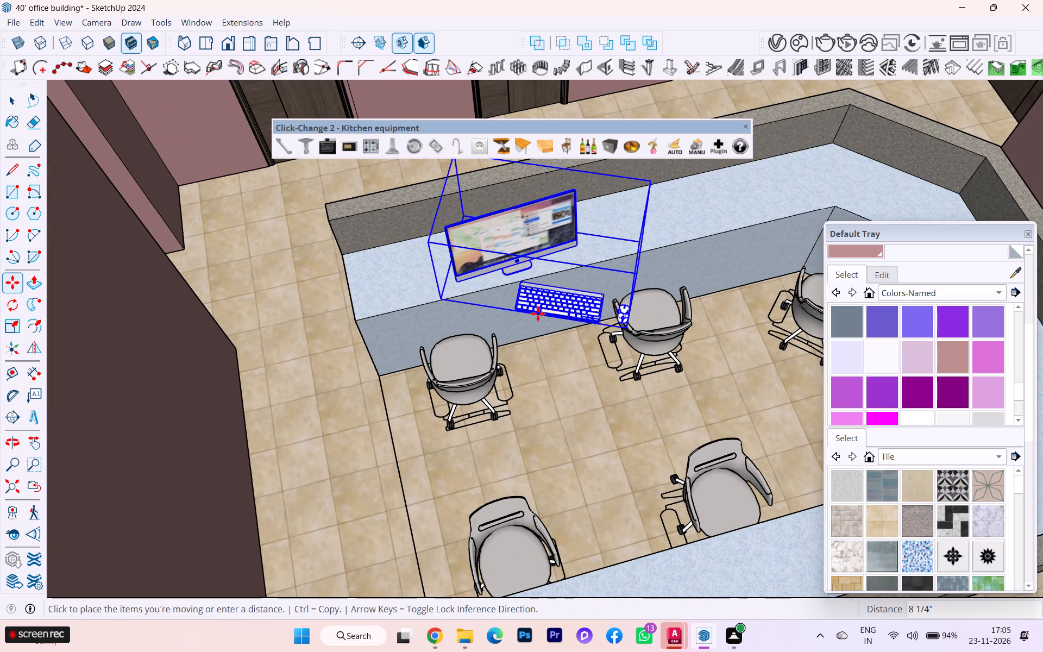
left_click(462, 312)
Open the computer component and move its keyboard about 6 3/8" along the green axis toward the monitor.
scroll(461, 309, "up", 3)
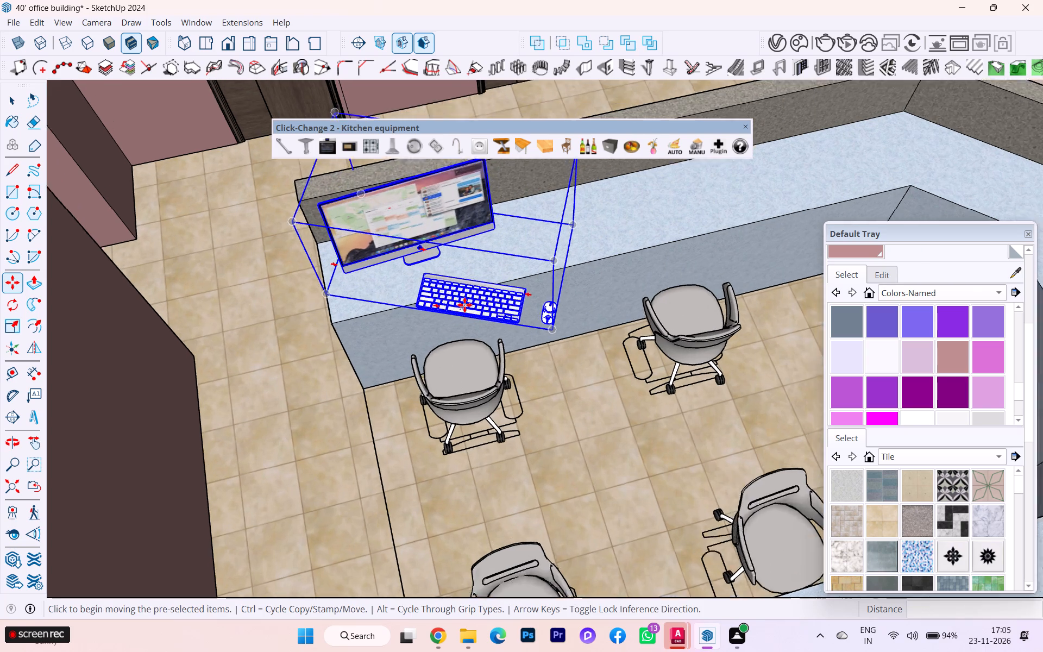
scroll(475, 296, "up", 1)
left_click(11, 87)
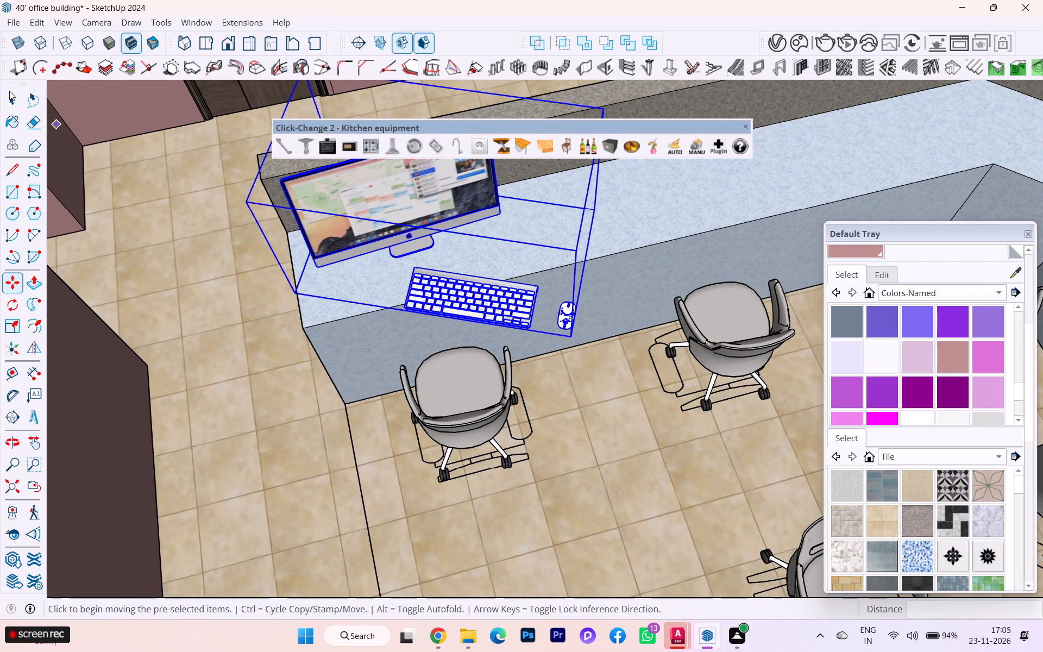
left_click(9, 92)
left_click(7, 103)
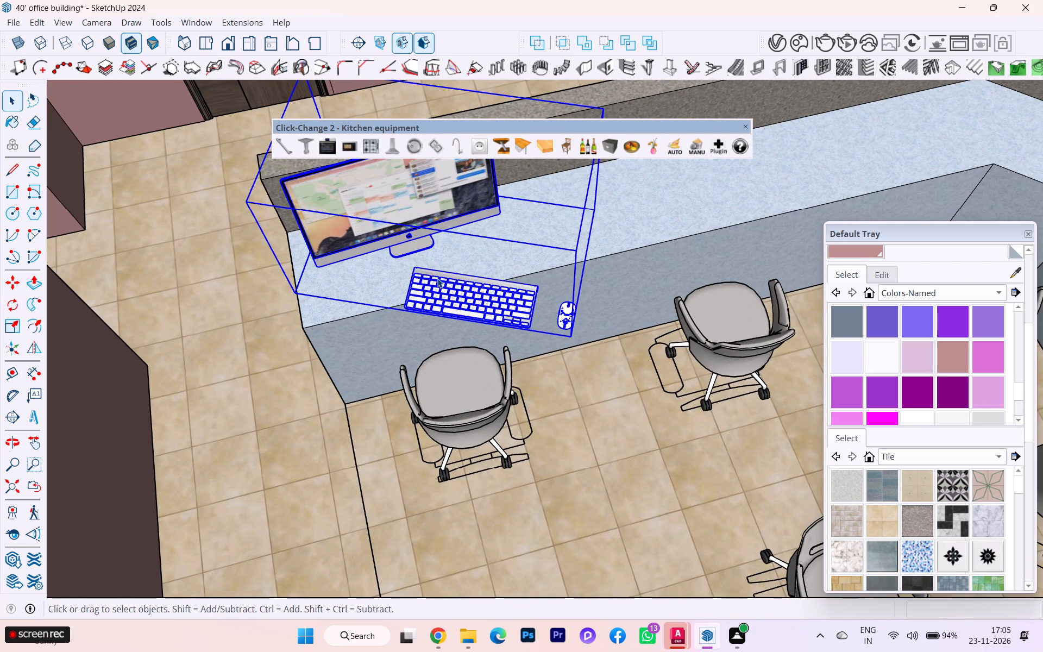
double_click(438, 287)
left_click(438, 287)
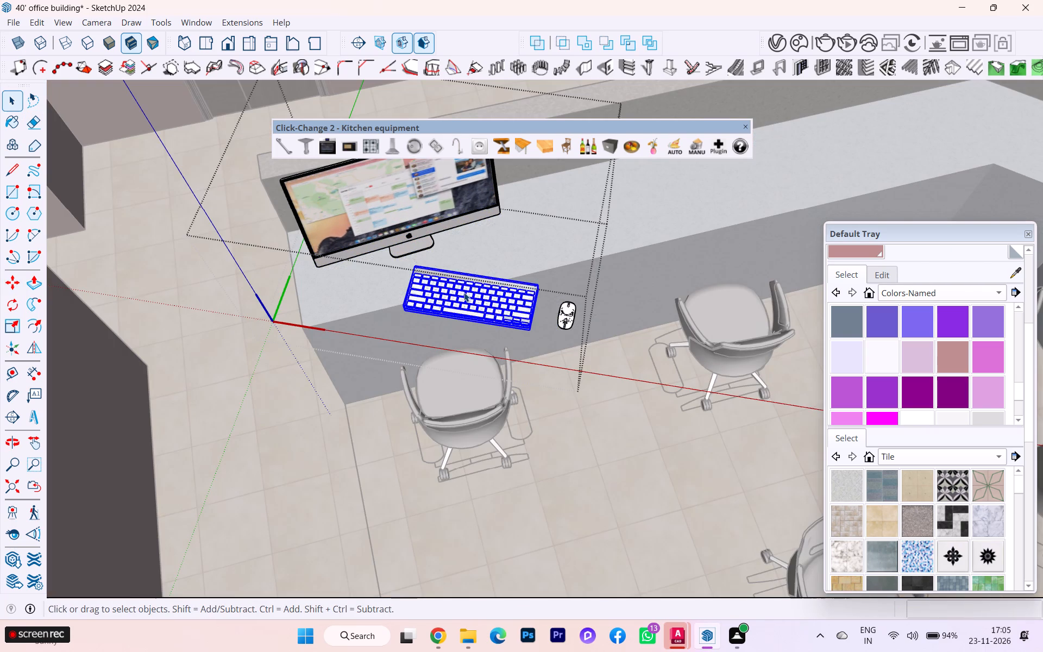
key("m")
left_click(476, 298)
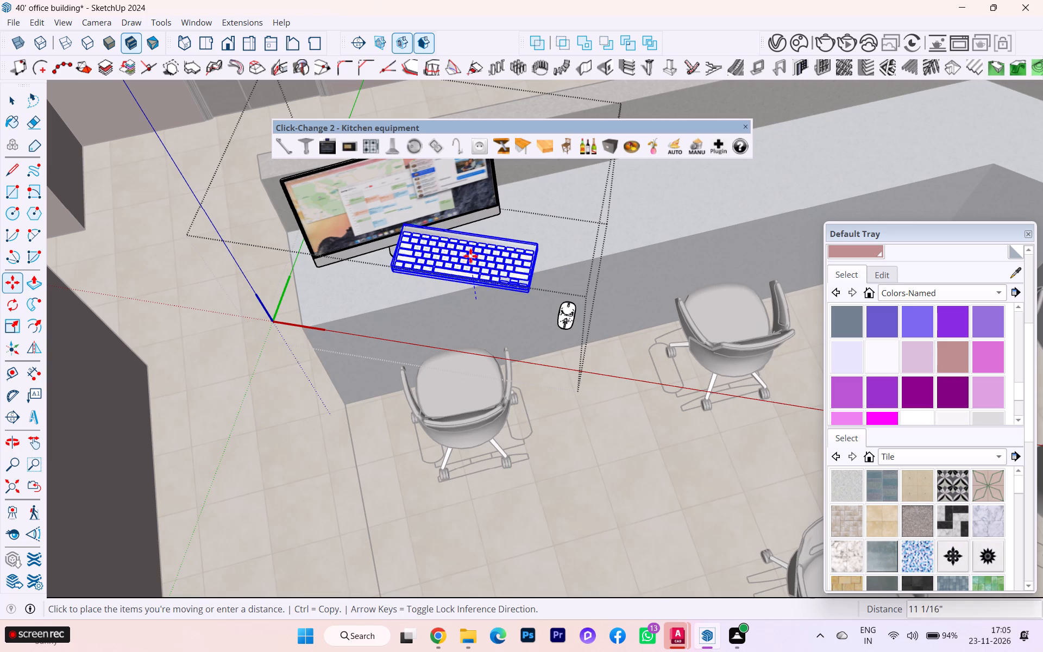
key("Left")
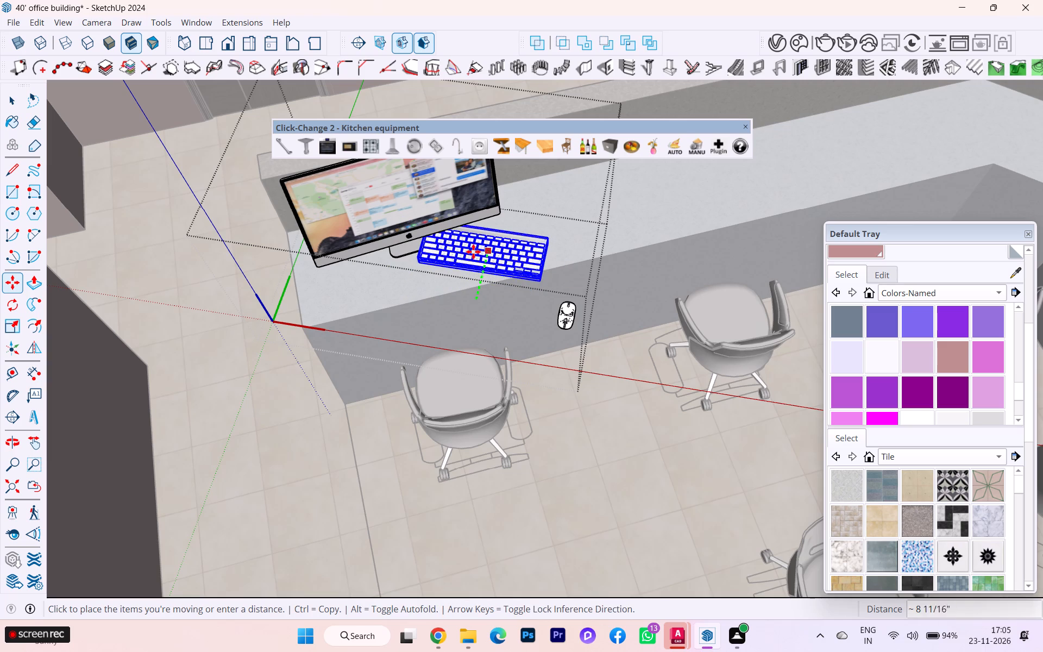
left_click(457, 260)
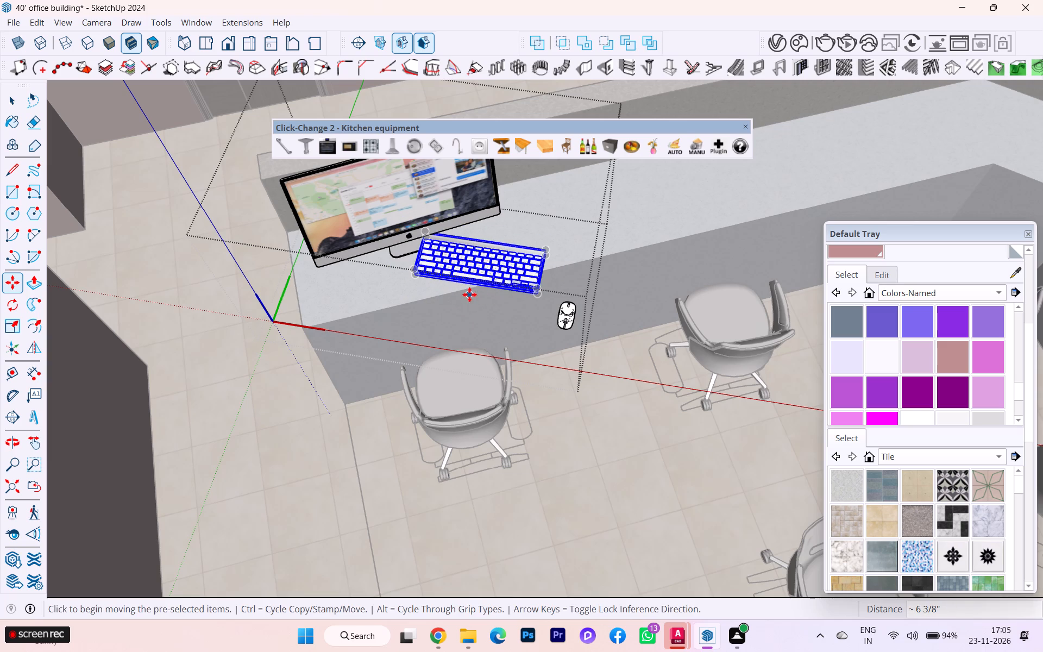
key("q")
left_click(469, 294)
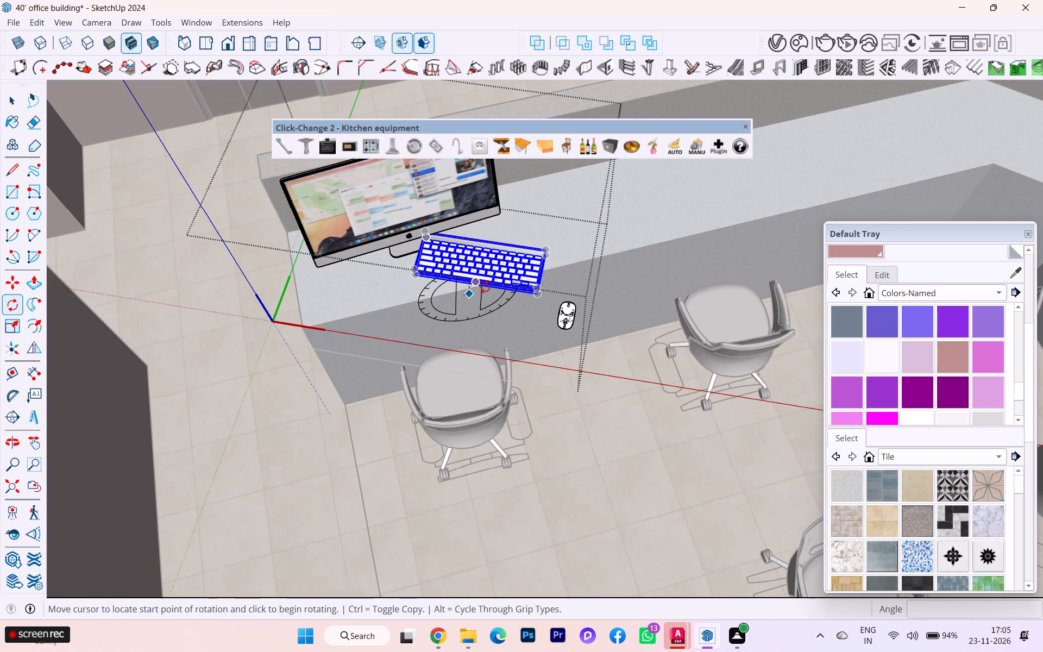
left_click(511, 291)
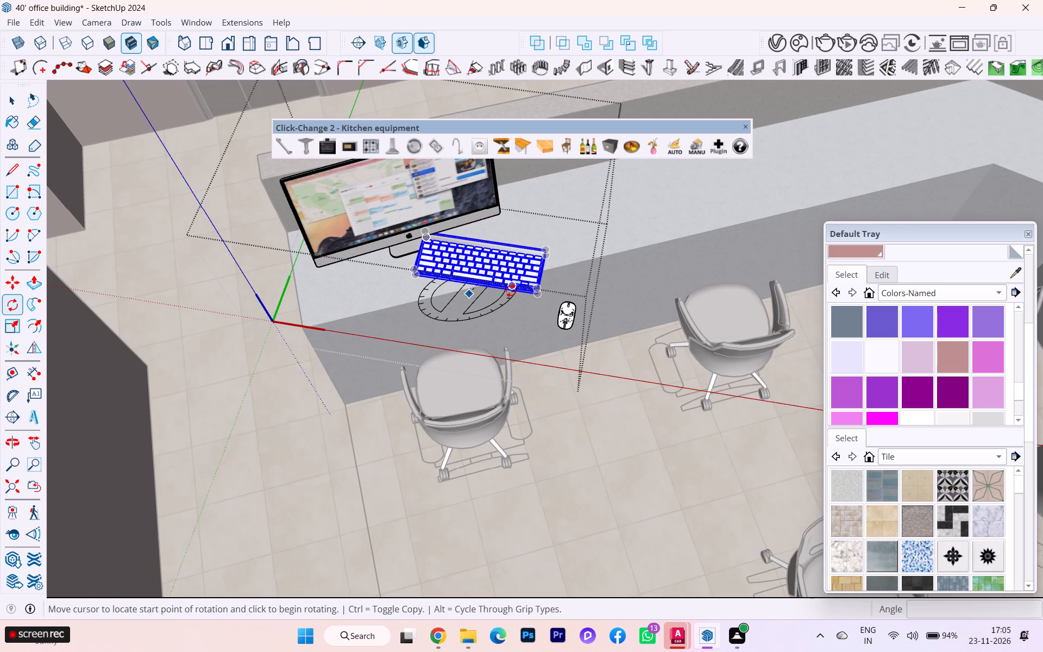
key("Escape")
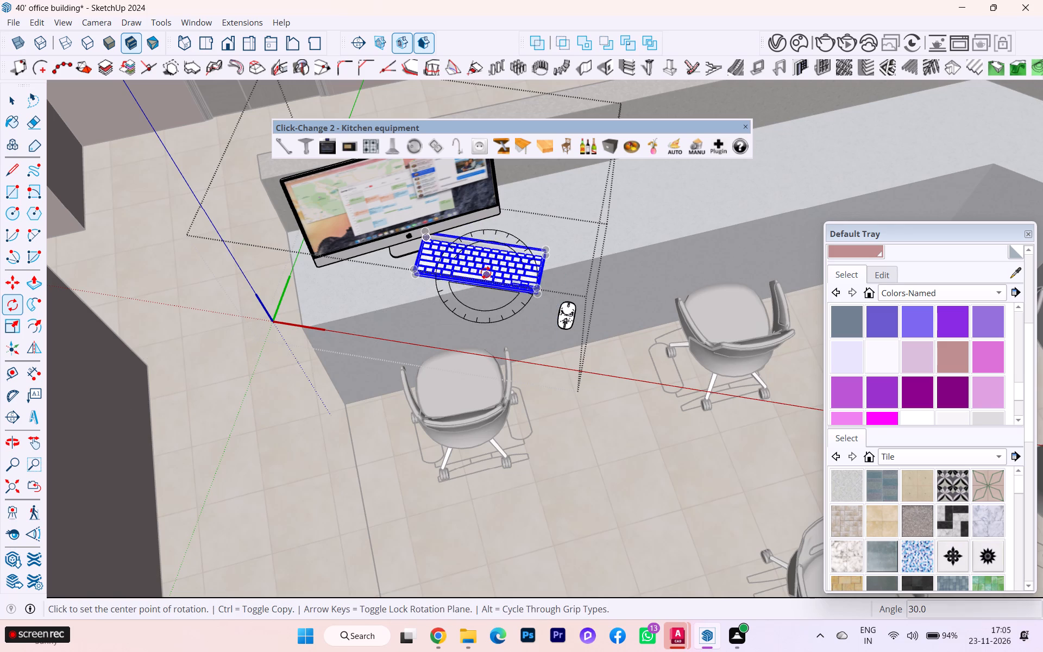
Rotate the keyboard about 26.5 degrees in the horizontal plane to align it with the monitor.
key("Up")
left_click(466, 264)
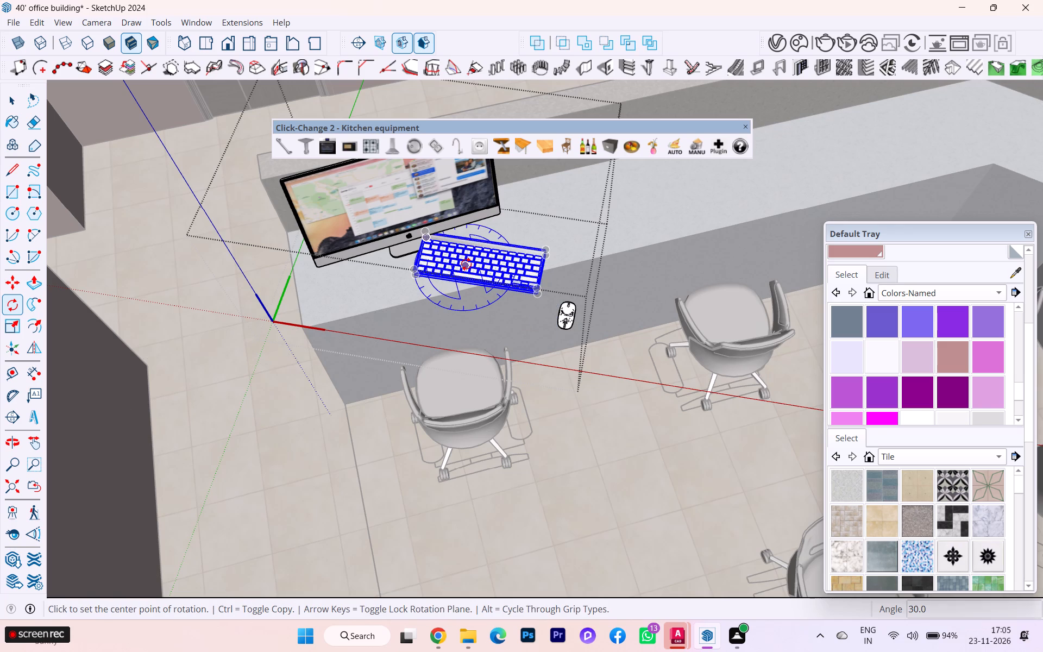
left_click(487, 264)
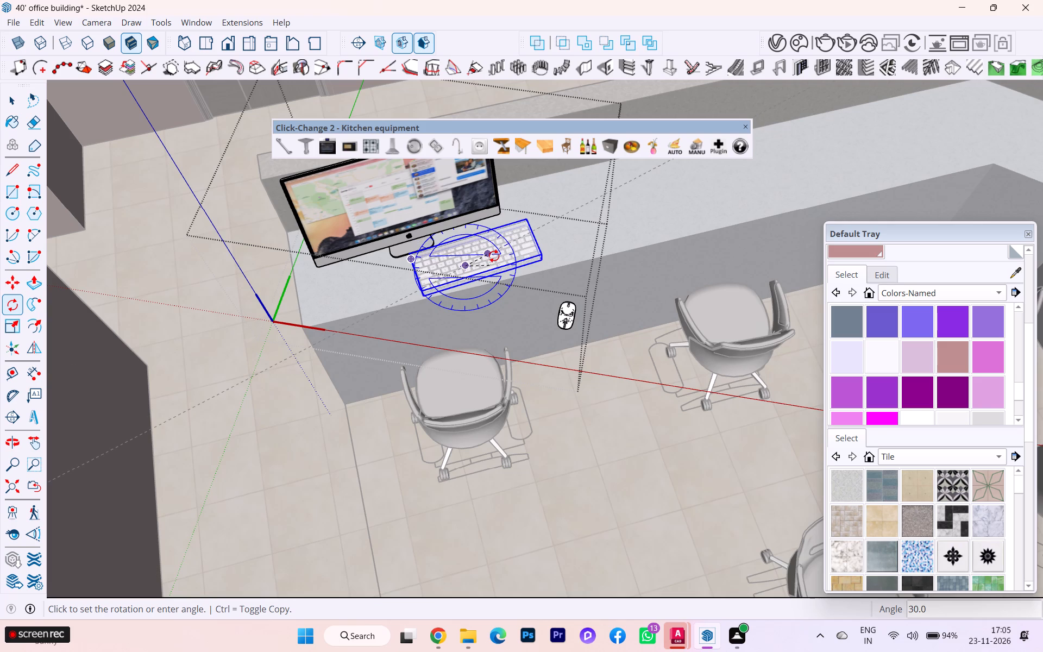
left_click(540, 233)
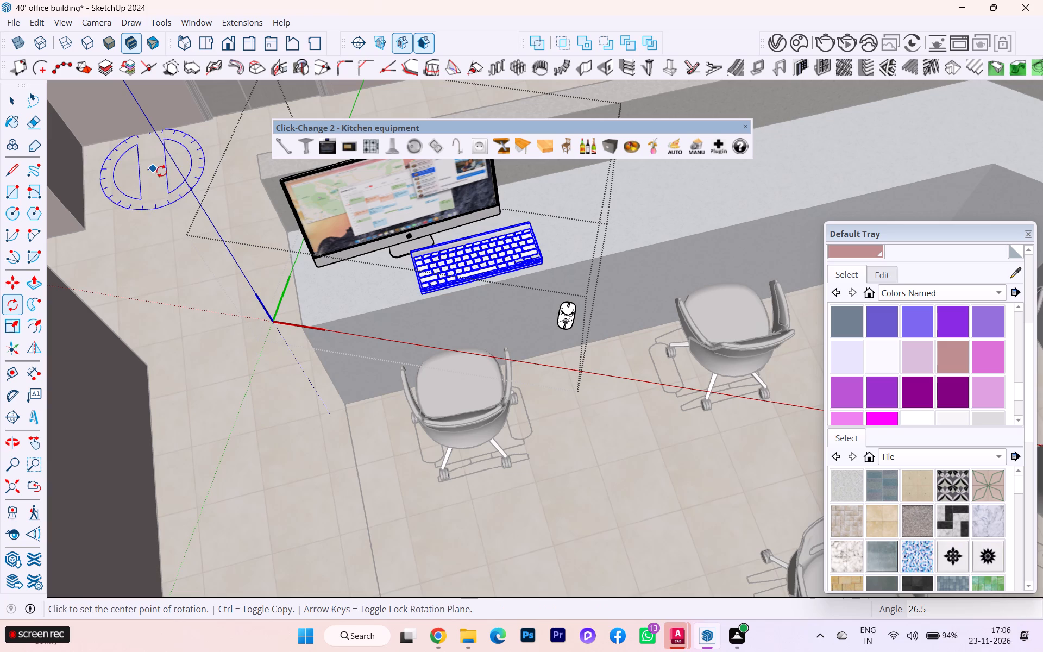
Move the computer mouse onto the countertop beside the keyboard and leave the component's editing mode.
left_click(4, 101)
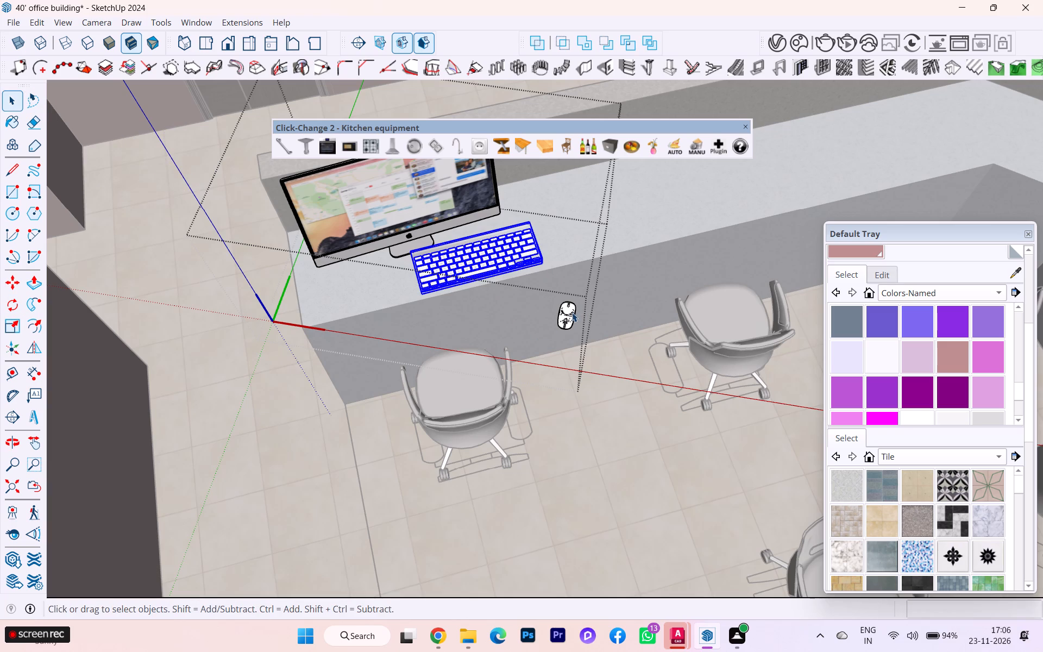
left_click(573, 312)
scroll(524, 377, "left", 1)
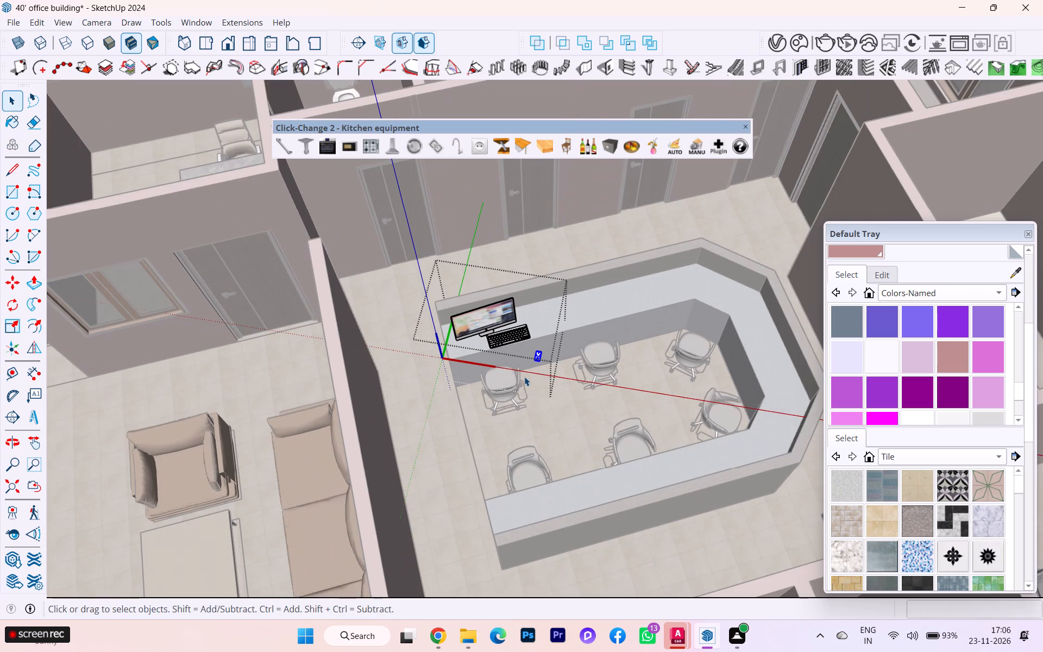
key("m")
scroll(528, 376, "up", 8)
scroll(544, 344, "down", 3)
scroll(544, 344, "up", 6)
scroll(545, 333, "down", 2)
scroll(545, 333, "up", 6)
scroll(542, 338, "down", 1)
scroll(542, 342, "up", 1)
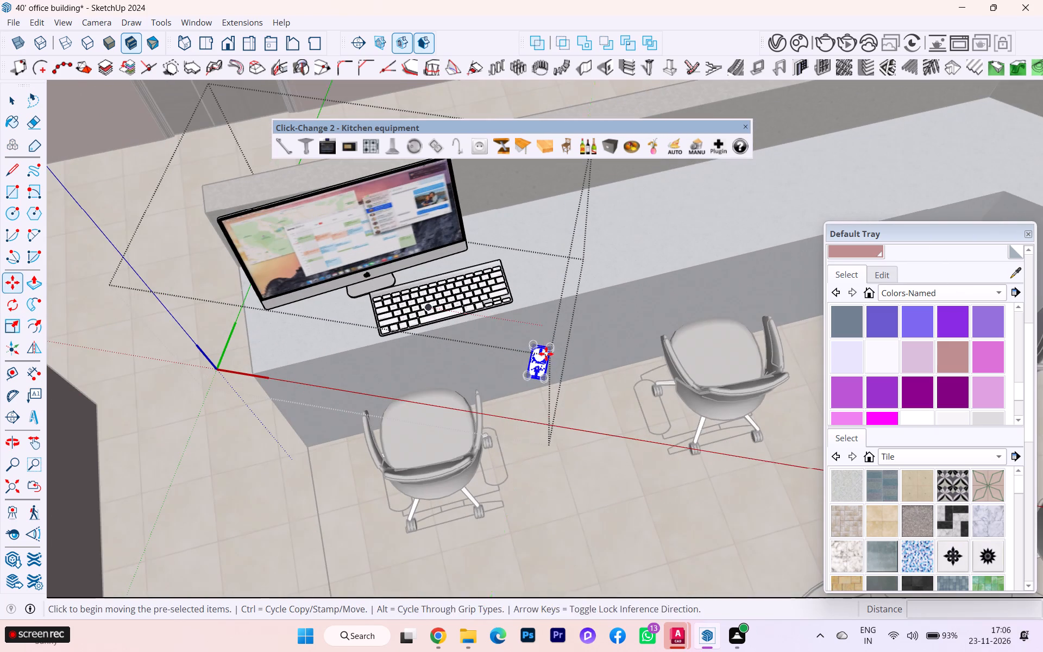
scroll(550, 355, "up", 5)
scroll(551, 353, "down", 1)
scroll(551, 353, "up", 2)
left_click(542, 361)
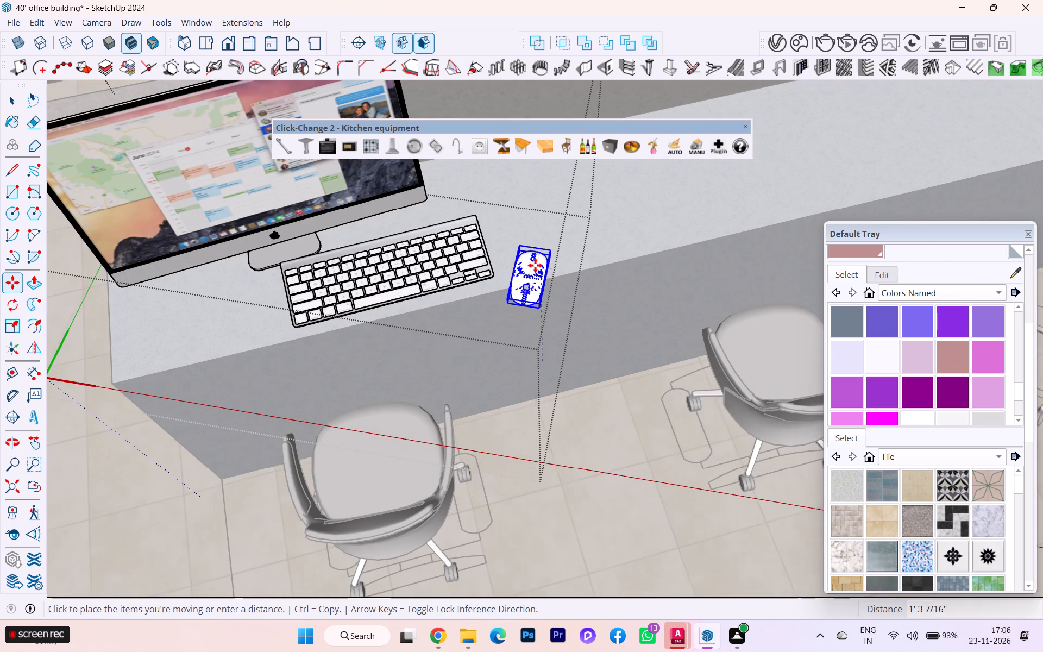
left_click(530, 241)
scroll(579, 302, "down", 3)
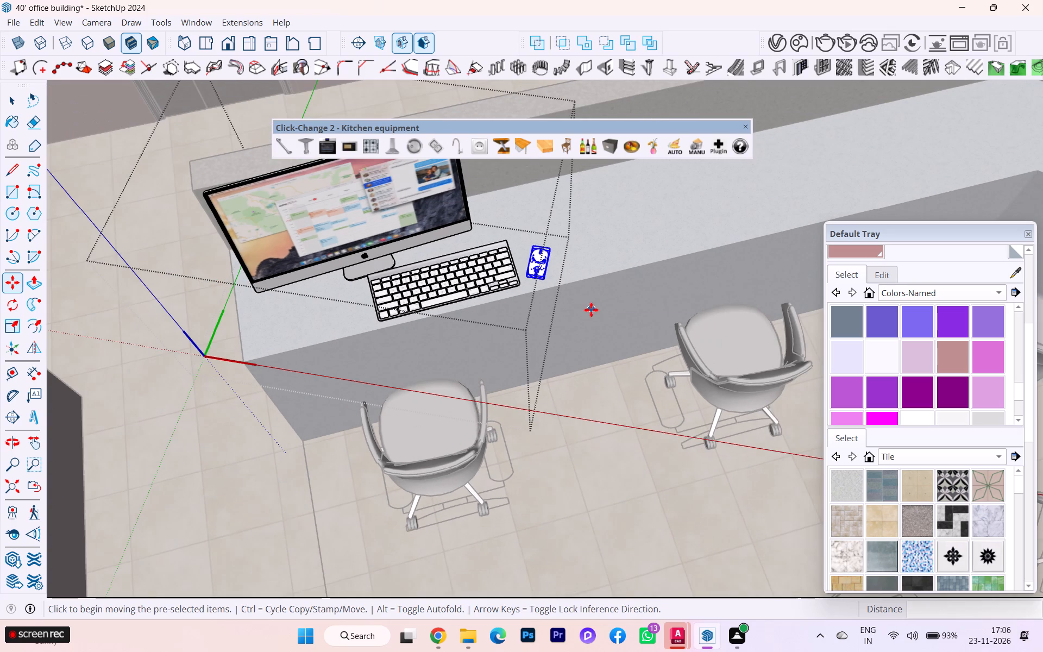
left_click(10, 101)
left_click(131, 305)
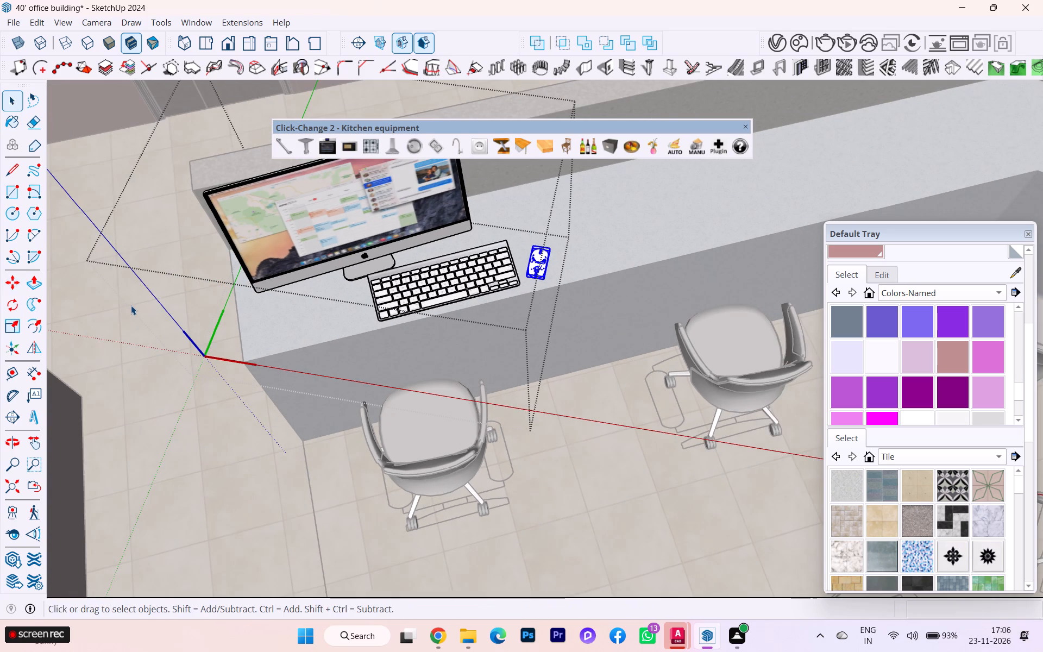
scroll(219, 299, "down", 5)
left_click(211, 402)
Examine the monitor, keyboard and mouse up close at the end of the reception counter.
scroll(291, 266, "down", 1)
scroll(292, 264, "up", 2)
scroll(293, 261, "down", 1)
scroll(293, 261, "up", 1)
middle_click_drag(305, 215, 282, 124)
scroll(324, 213, "up", 3)
scroll(340, 240, "down", 2)
scroll(342, 248, "up", 4)
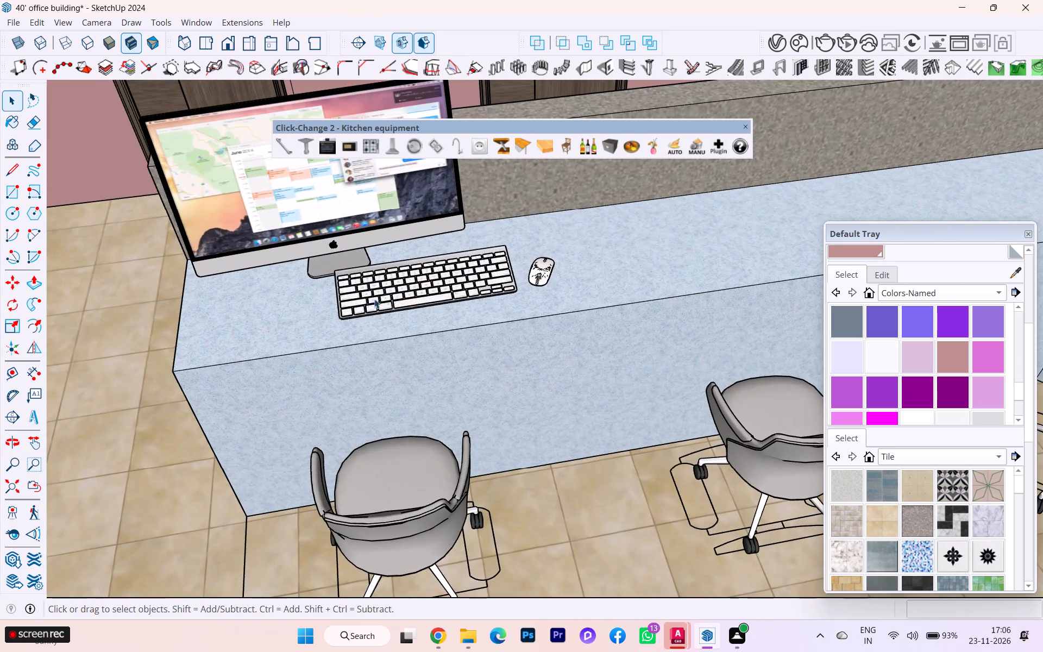
Open the computer component on the reception counter and lower its keyboard and mouse together about 7 7/16" along the blue axis.
left_click(378, 297)
double_click(384, 294)
left_click(438, 290)
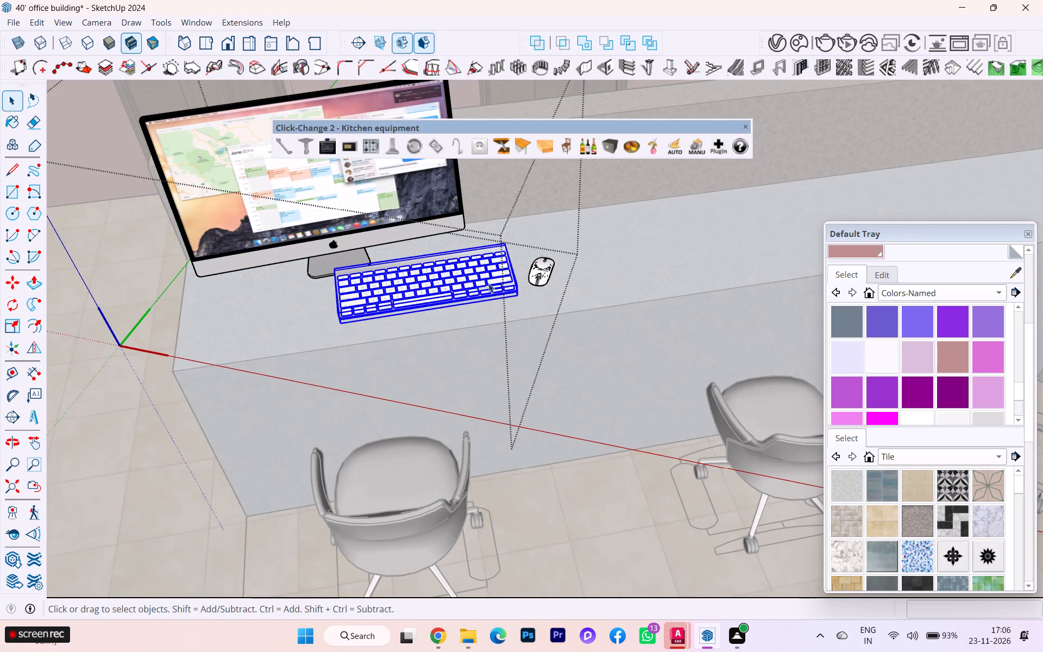
left_click(539, 266, "shift")
key("m")
left_click(529, 274)
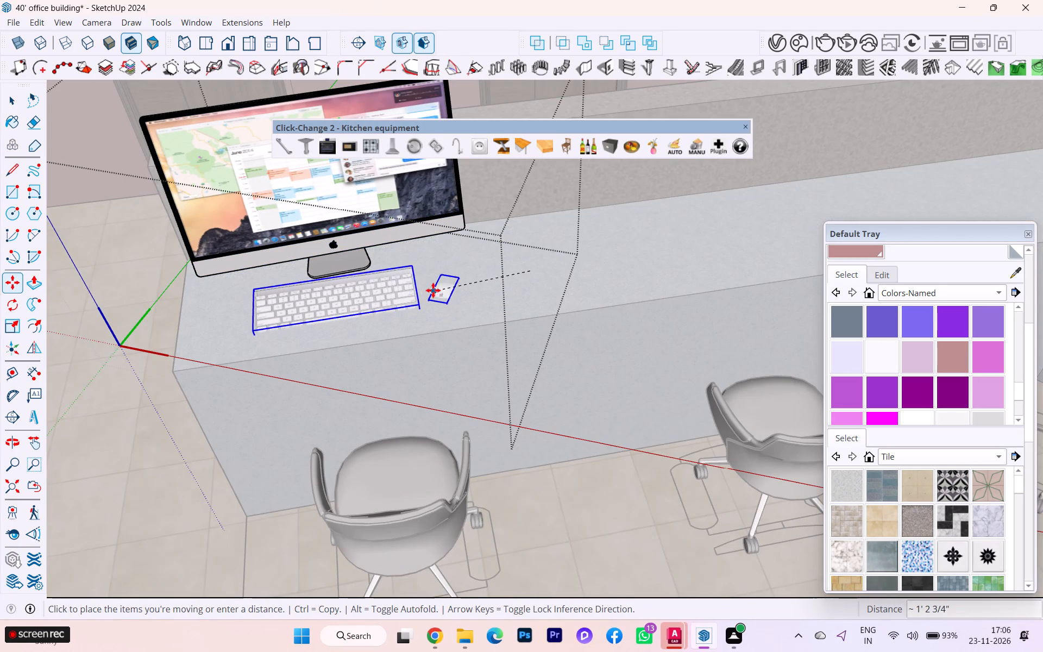
key("Left")
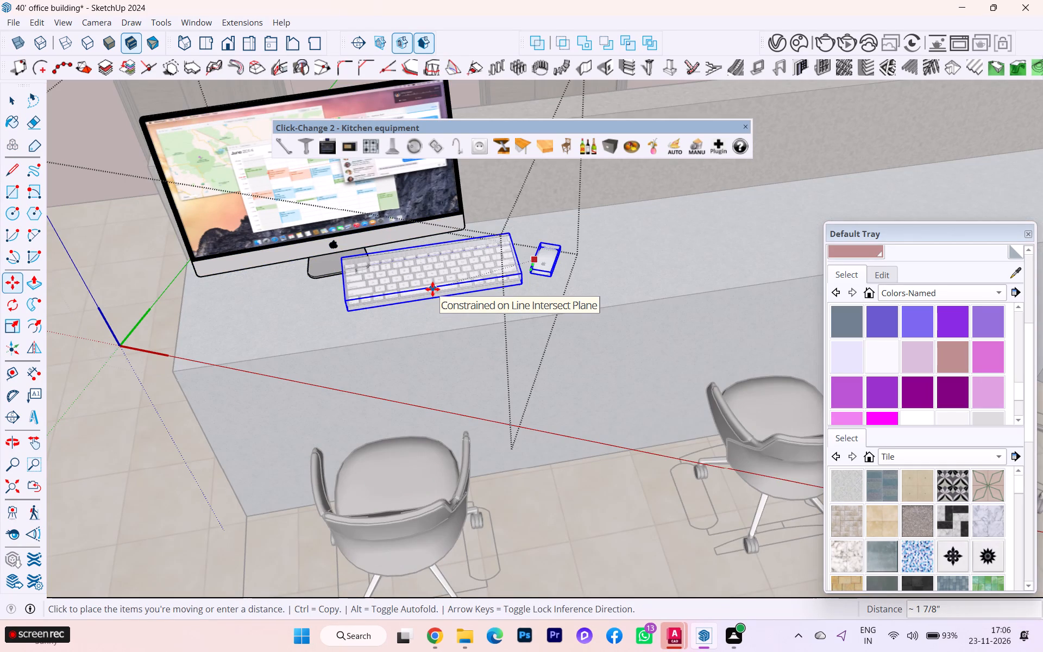
key("Right")
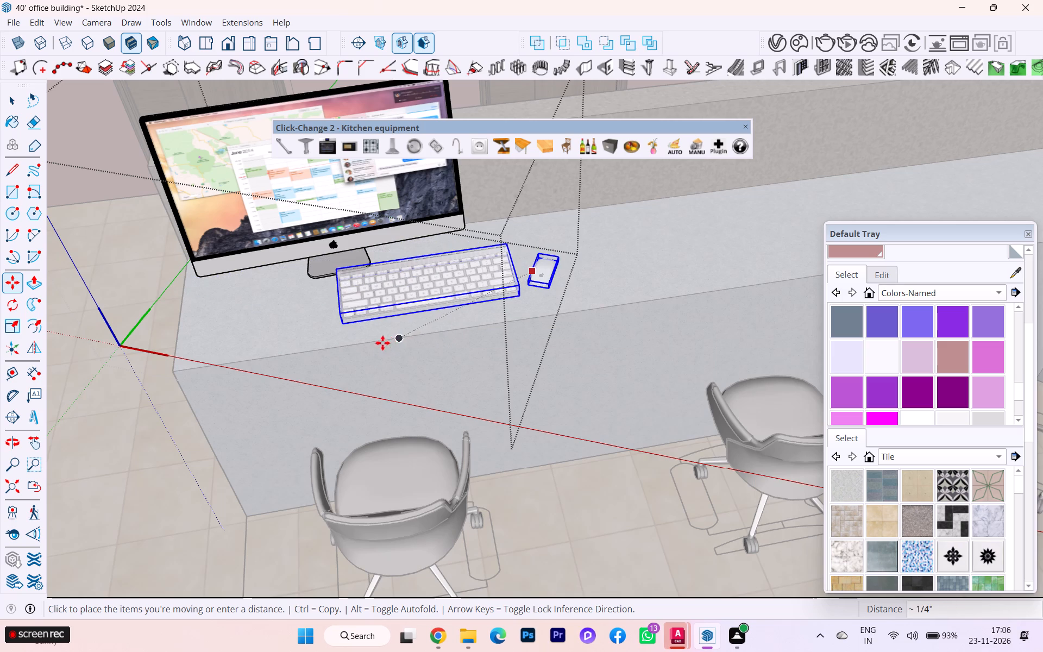
key("Up")
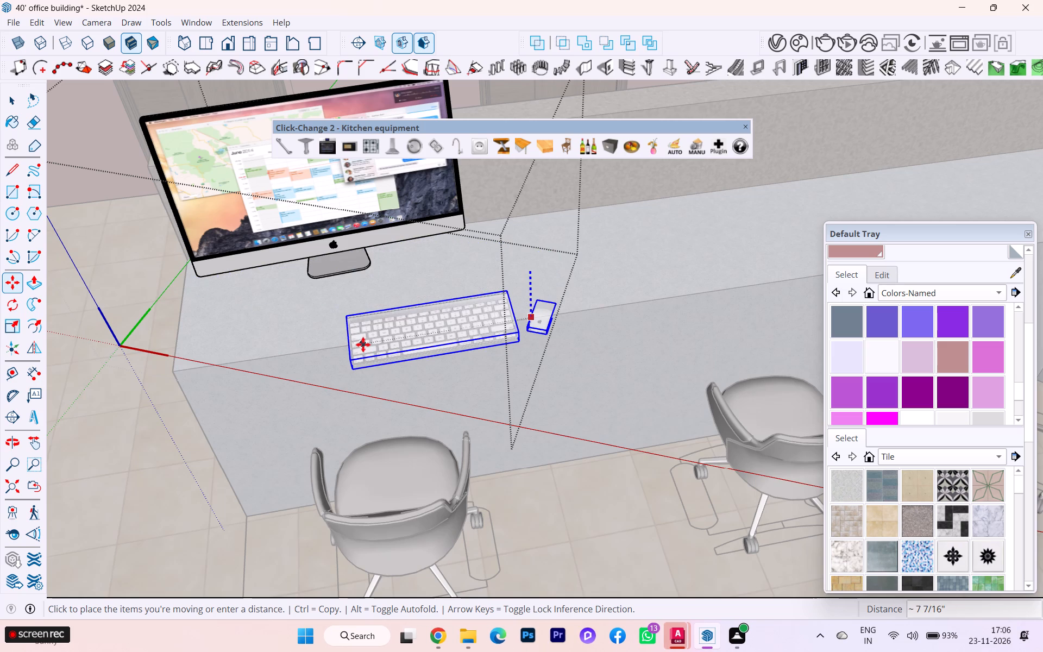
left_click(337, 327)
Move the keyboard and mouse together about 10 3/8" along the red axis toward the monitor.
scroll(549, 297, "down", 8)
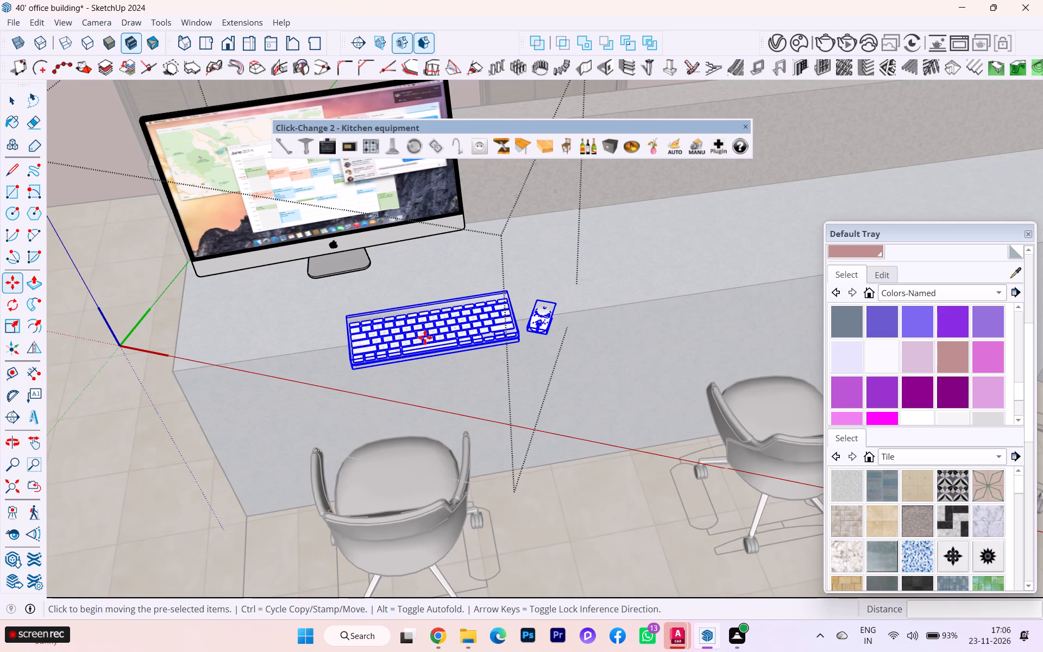
left_click(425, 337)
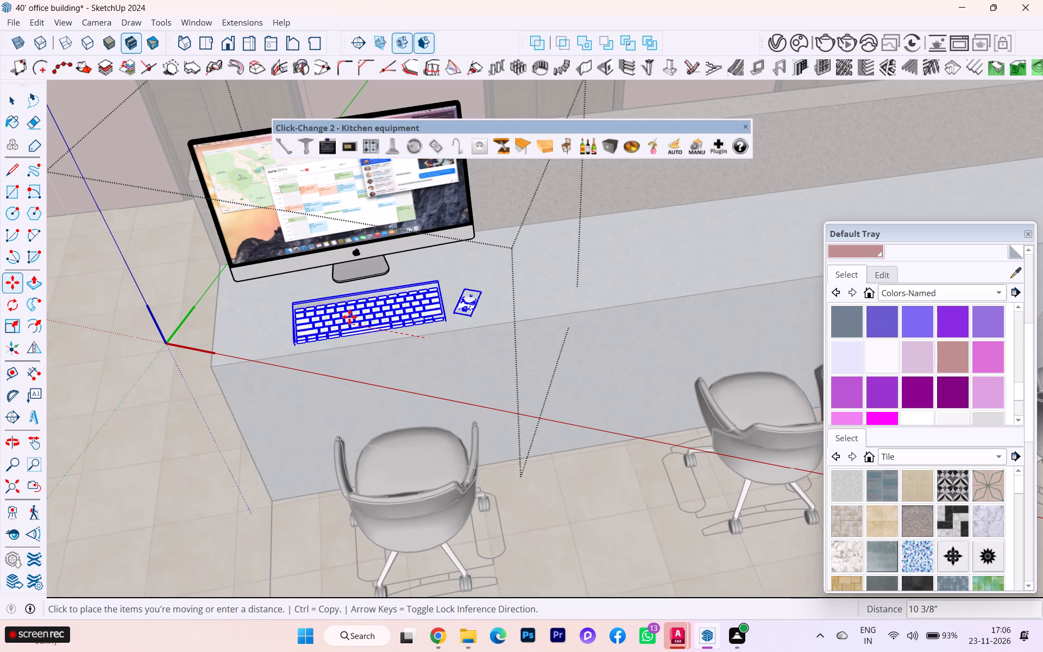
left_click(345, 314)
Raise the keyboard and mouse about 2 1/16" along the blue axis toward the countertop surface.
scroll(374, 308, "up", 2)
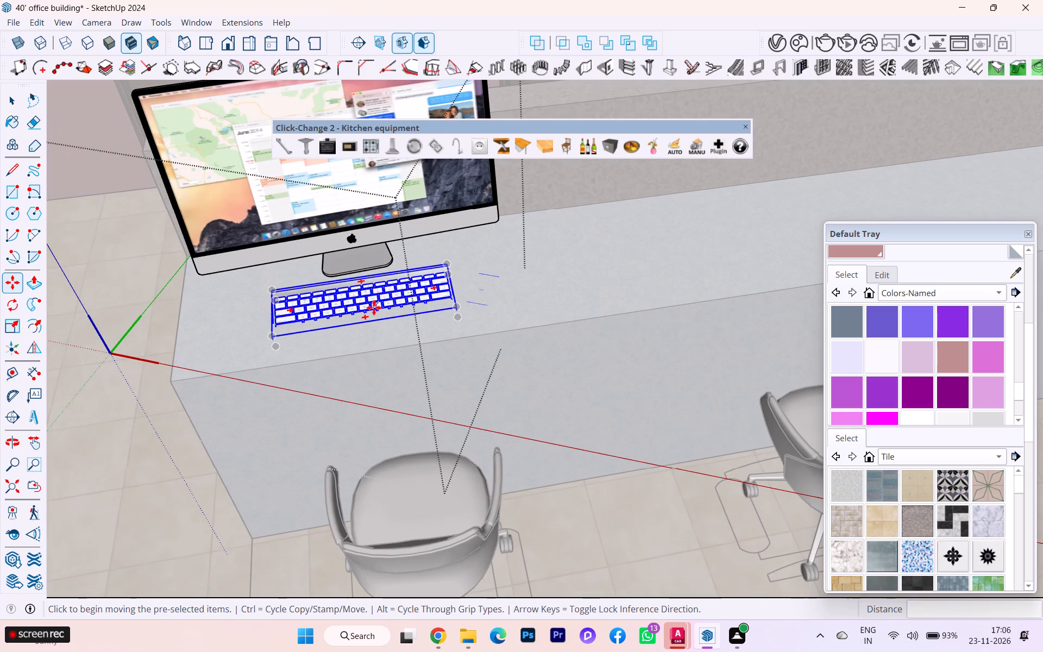
left_click(374, 308)
key("Up")
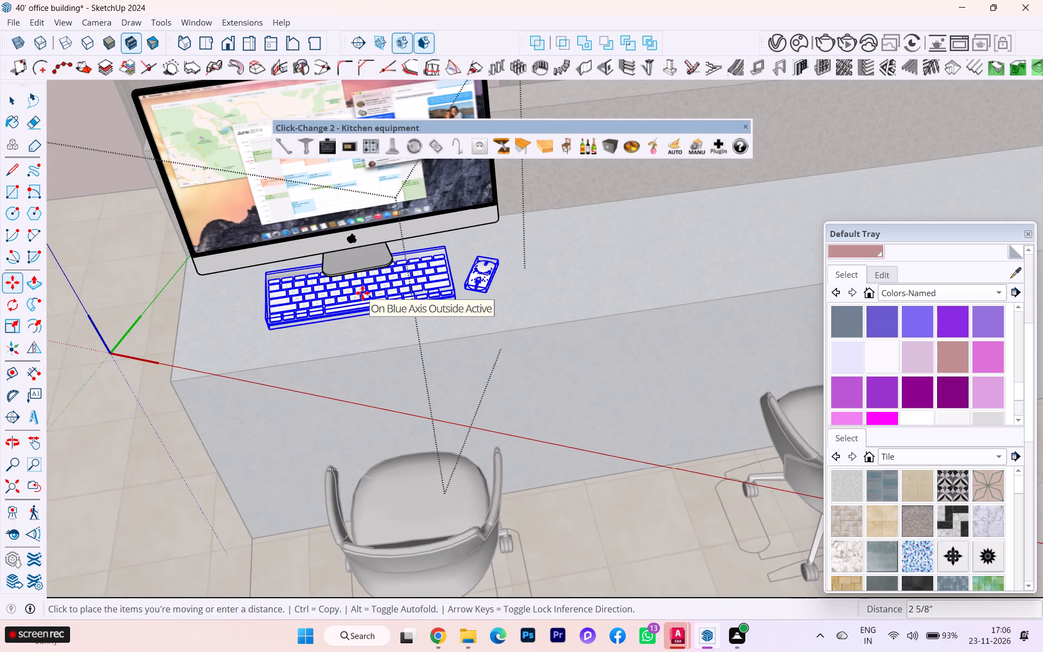
left_click(361, 297)
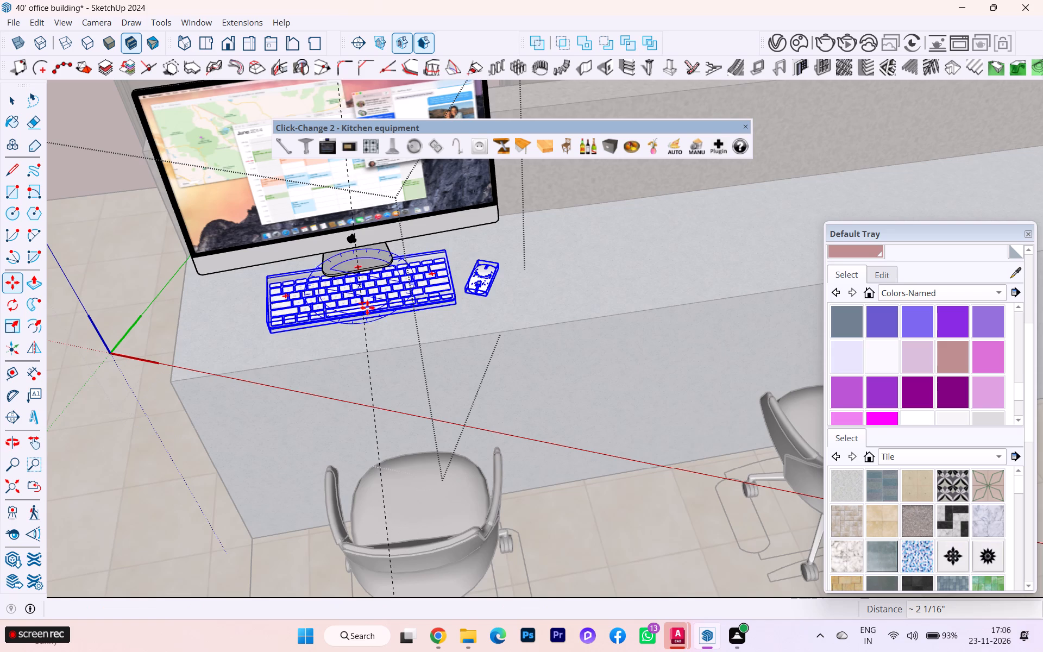
Shift the keyboard and mouse about 1 11/16" away from the monitor stand and leave the component's editing mode.
left_click(370, 310)
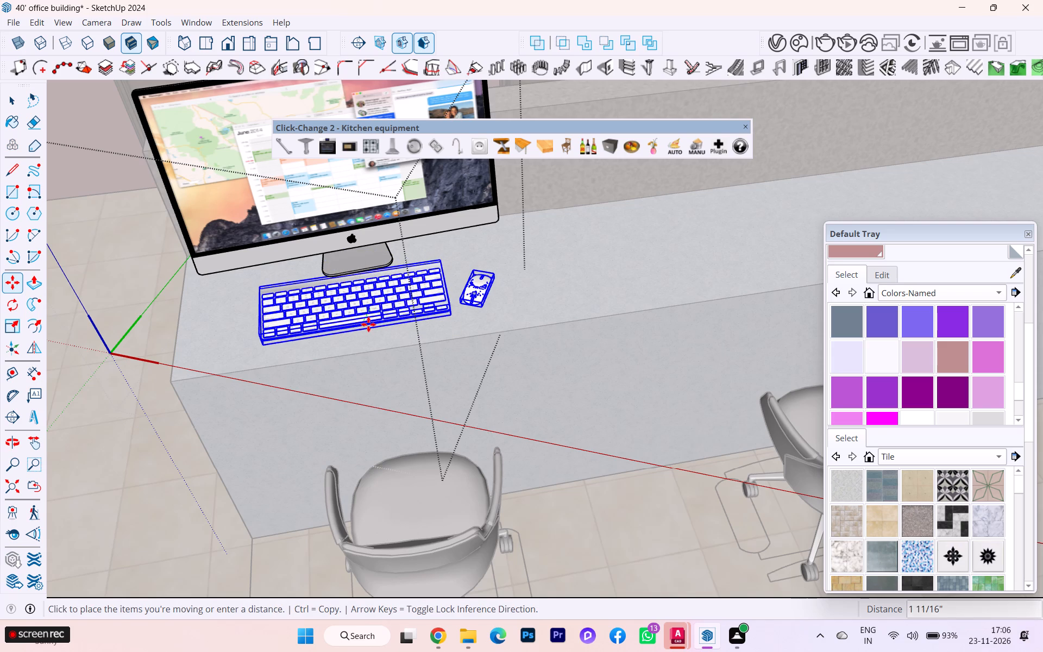
left_click(371, 325)
scroll(513, 316, "down", 4)
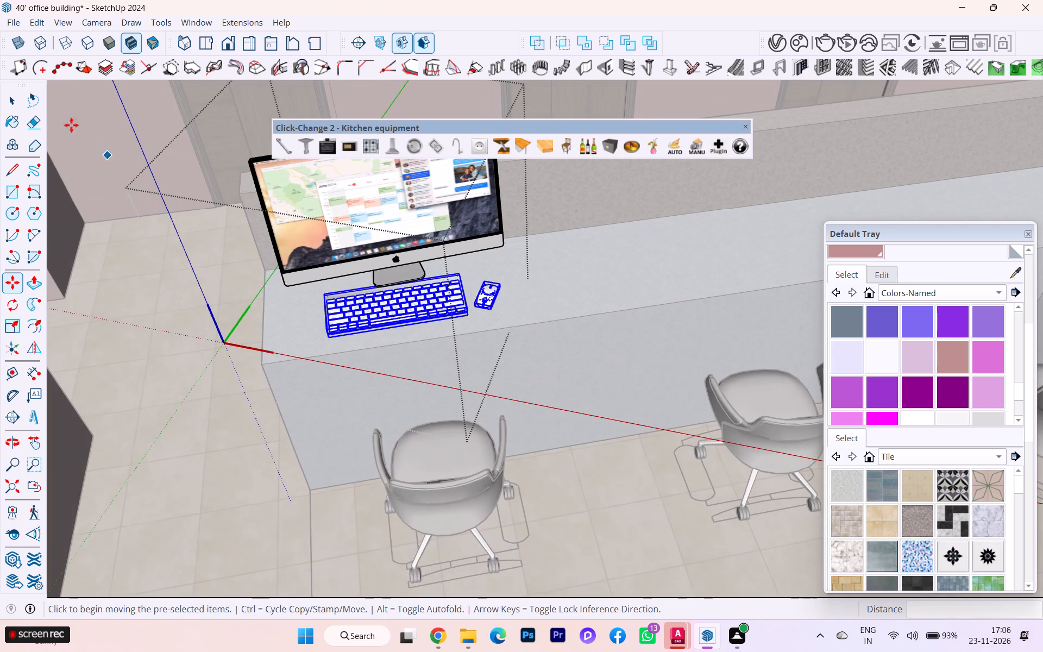
left_click(14, 108)
left_click(229, 334)
scroll(212, 365, "down", 1)
left_click(208, 379)
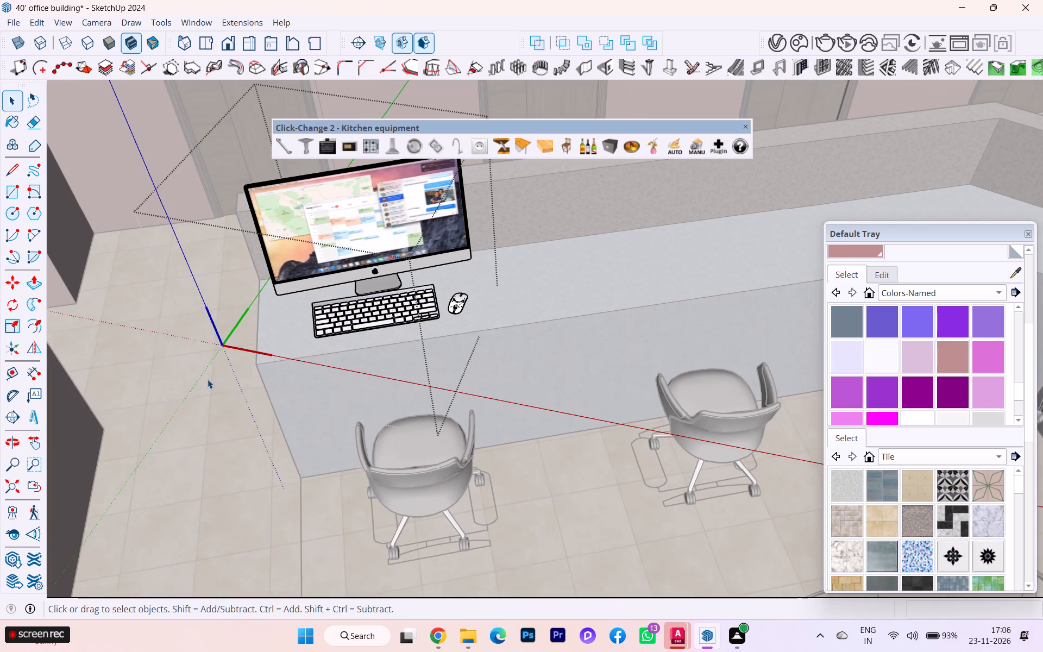
Copy the whole computer about 3' 10 5/16" along the green axis to the counter section by the middle chair.
scroll(250, 380, "down", 2)
scroll(250, 380, "up", 1)
scroll(250, 380, "down", 4)
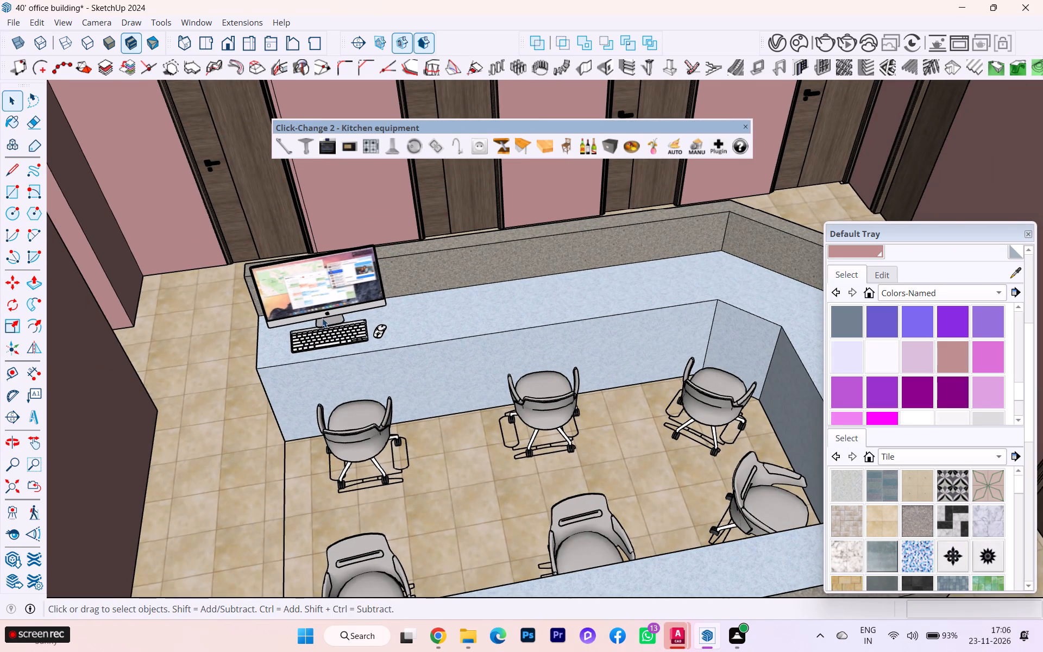
left_click(324, 303)
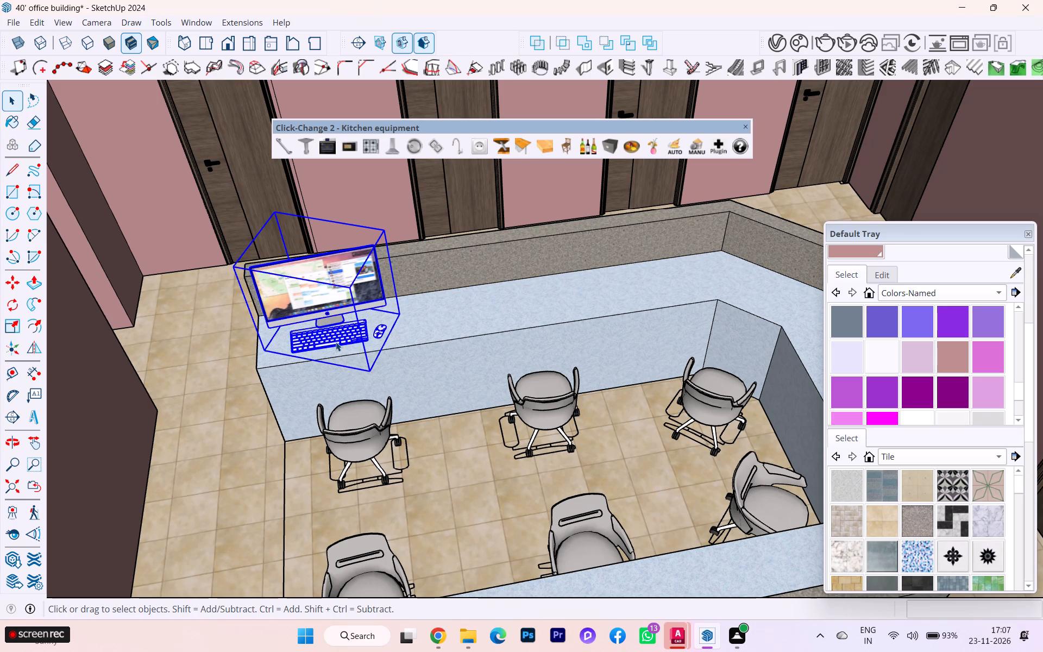
key("m")
left_click(336, 342)
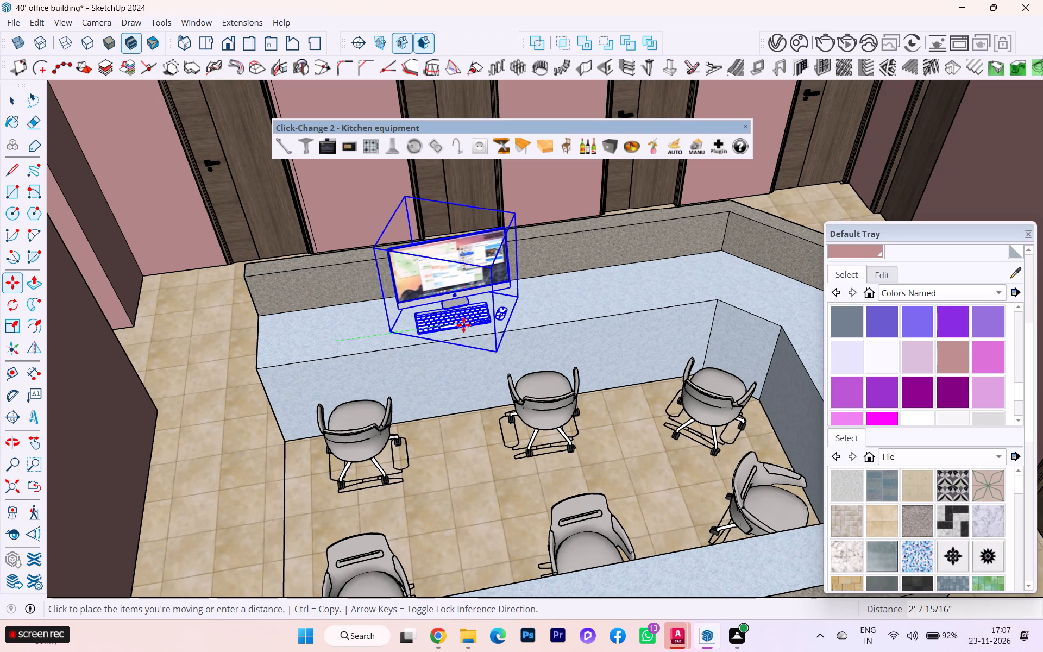
left_click(516, 316)
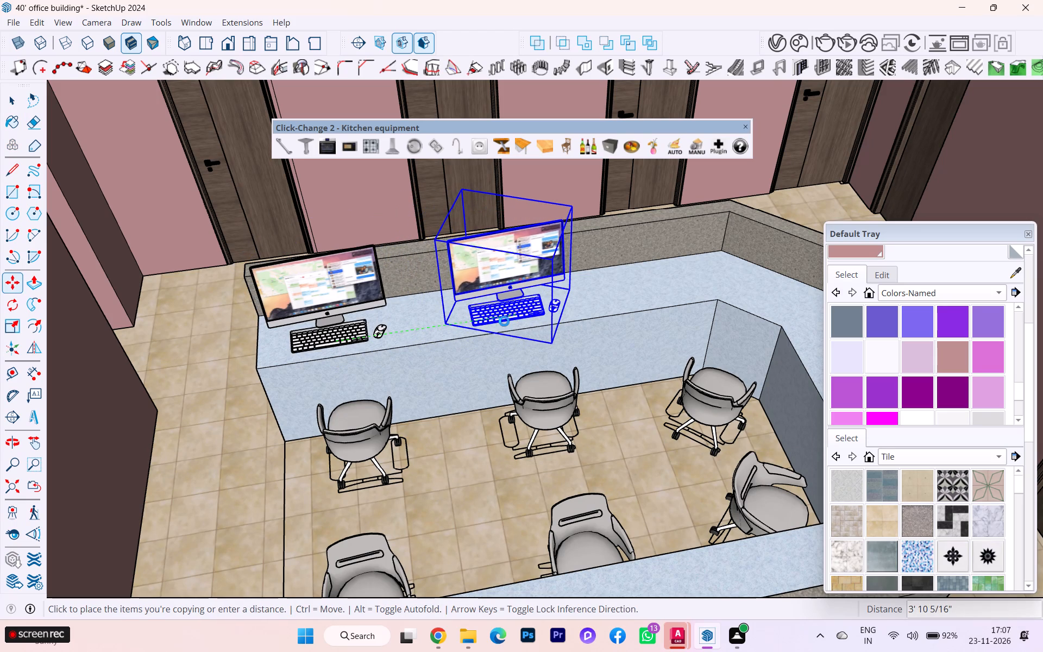
Copy the computer again about 6' 1 1/4" along the counter to its angled corner.
left_click(504, 321, "ctrl")
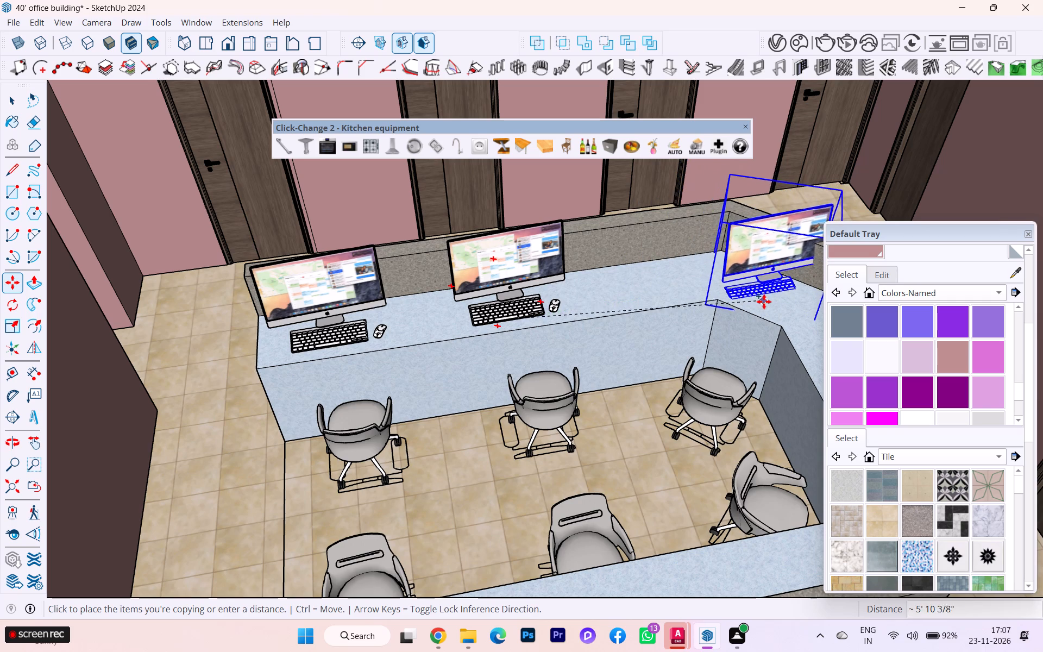
left_click(773, 301)
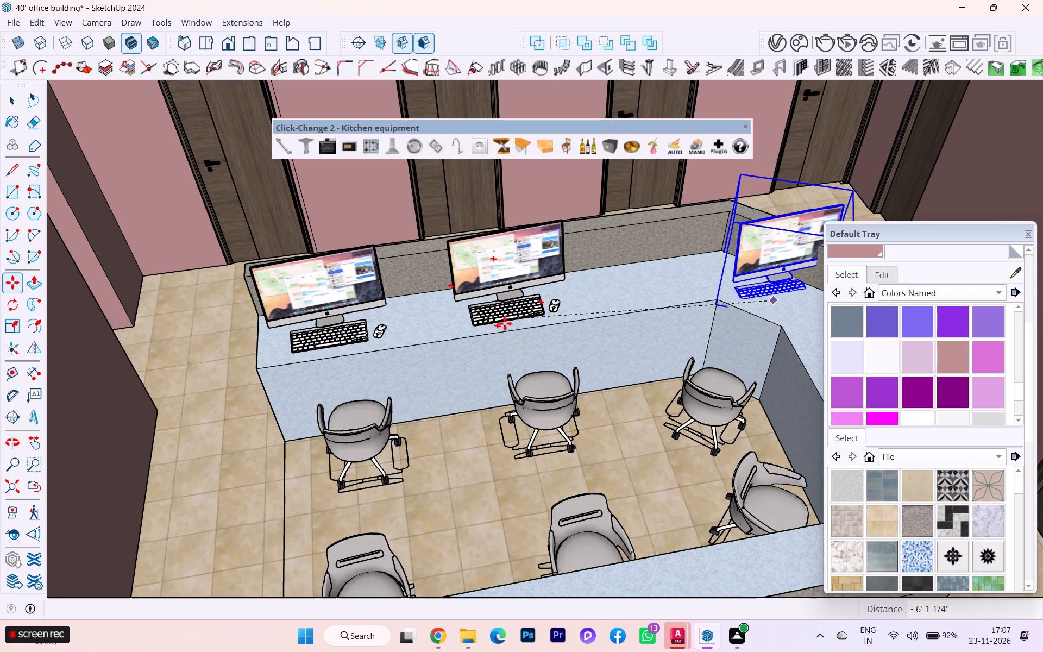
Move the middle computer about 1' 1" along the counter toward the corner, in front of the middle chair.
left_click(10, 107)
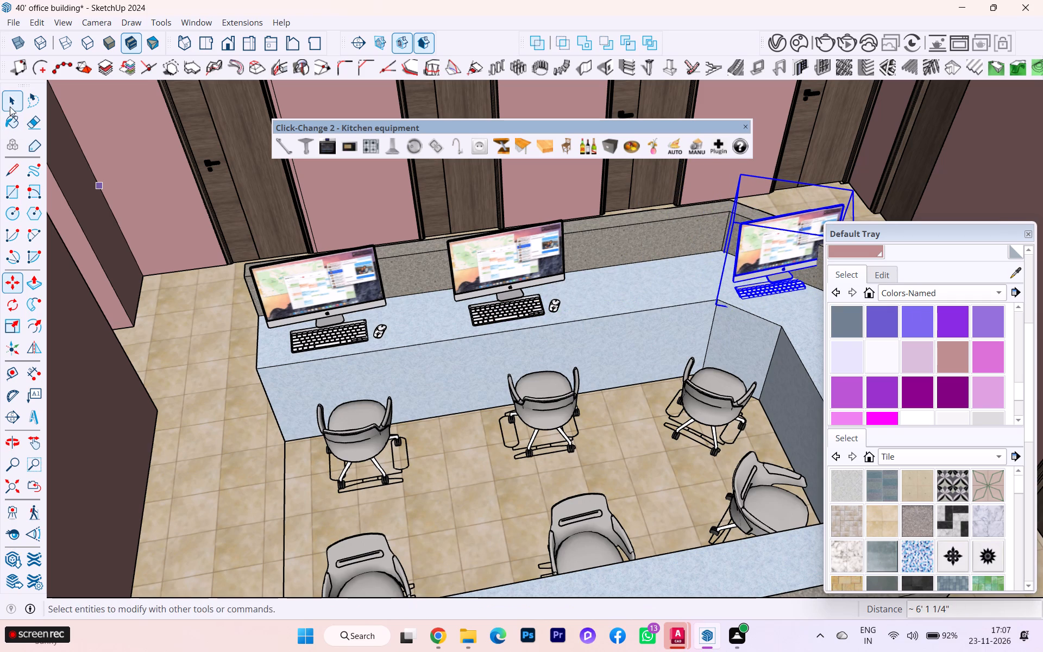
left_click(477, 266)
key("m")
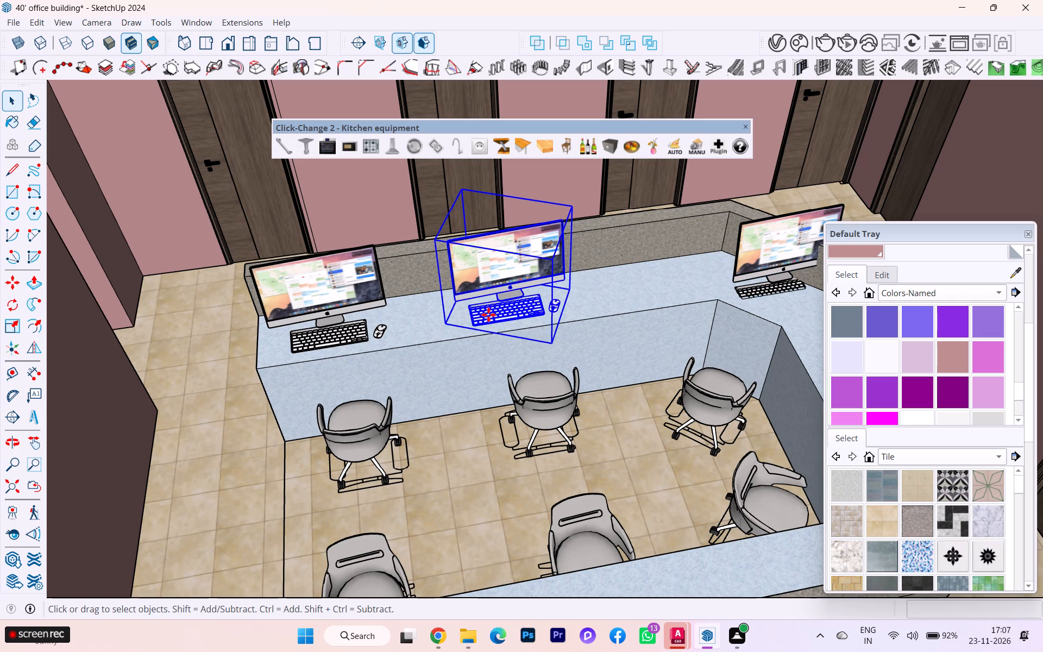
left_click(496, 318)
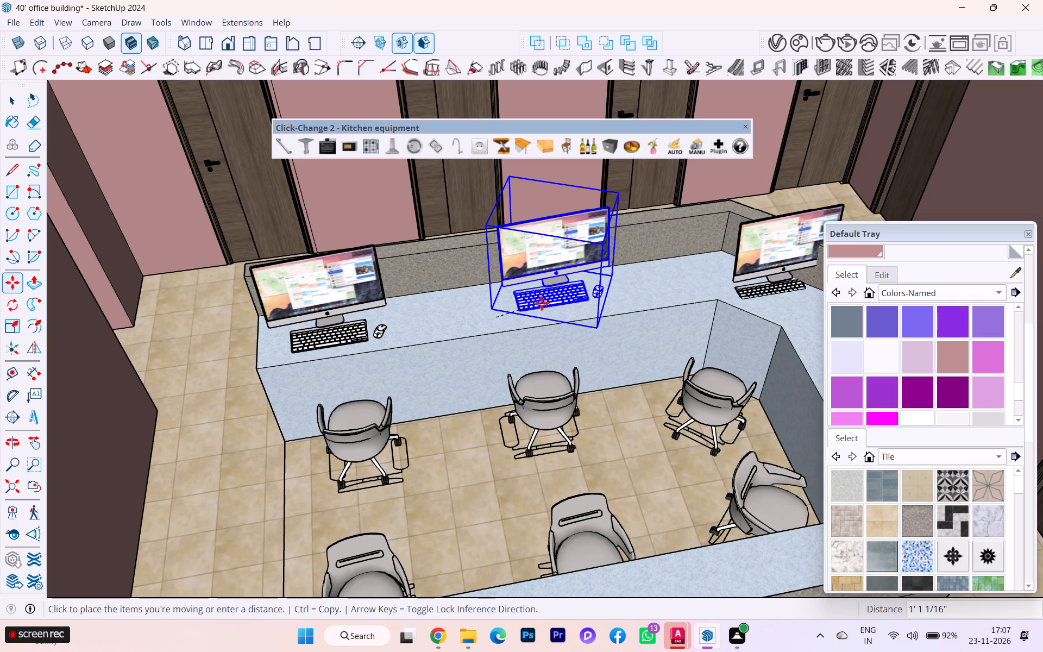
left_click(542, 310)
Rotate the corner computer 45 degrees in the horizontal plane to follow the counter's angled section.
scroll(488, 273, "down", 4)
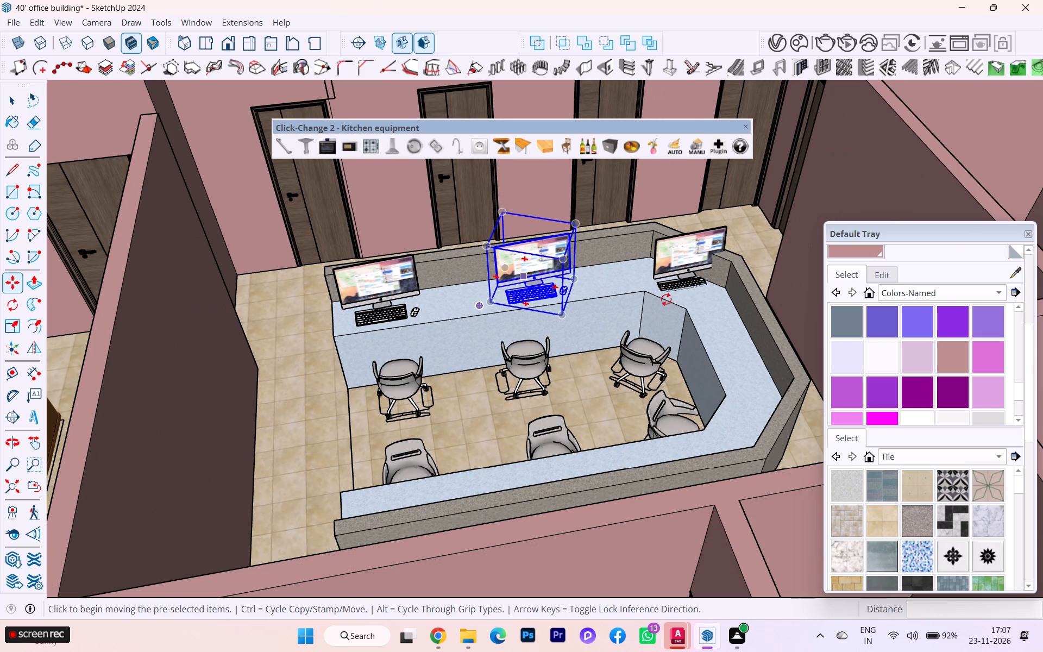
scroll(769, 279, "up", 4)
left_click(7, 92)
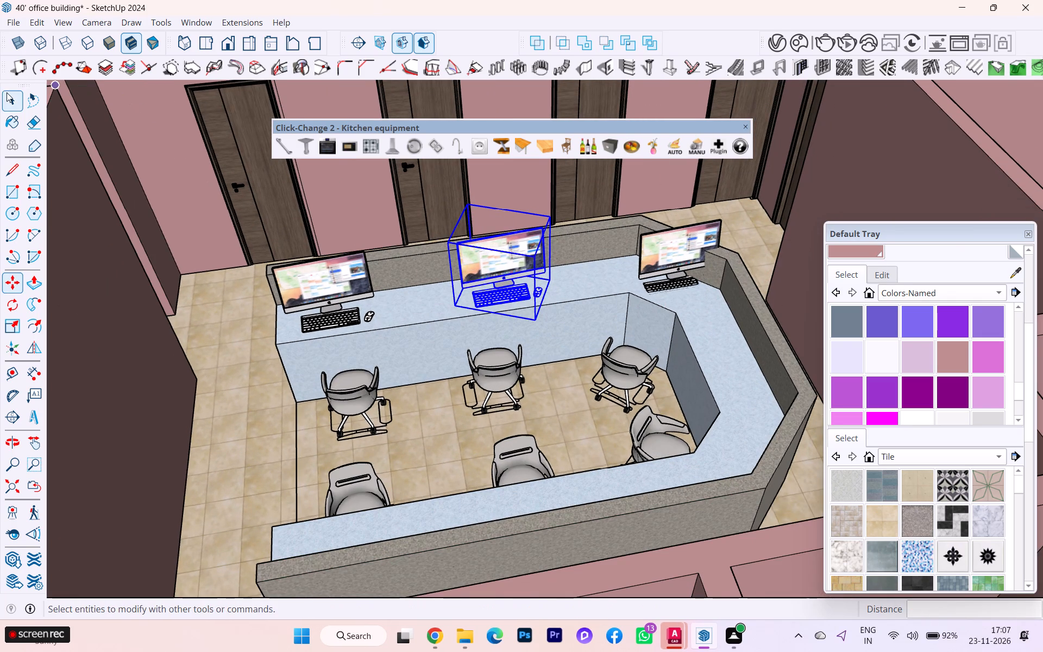
scroll(635, 231, "up", 4)
left_click(690, 266)
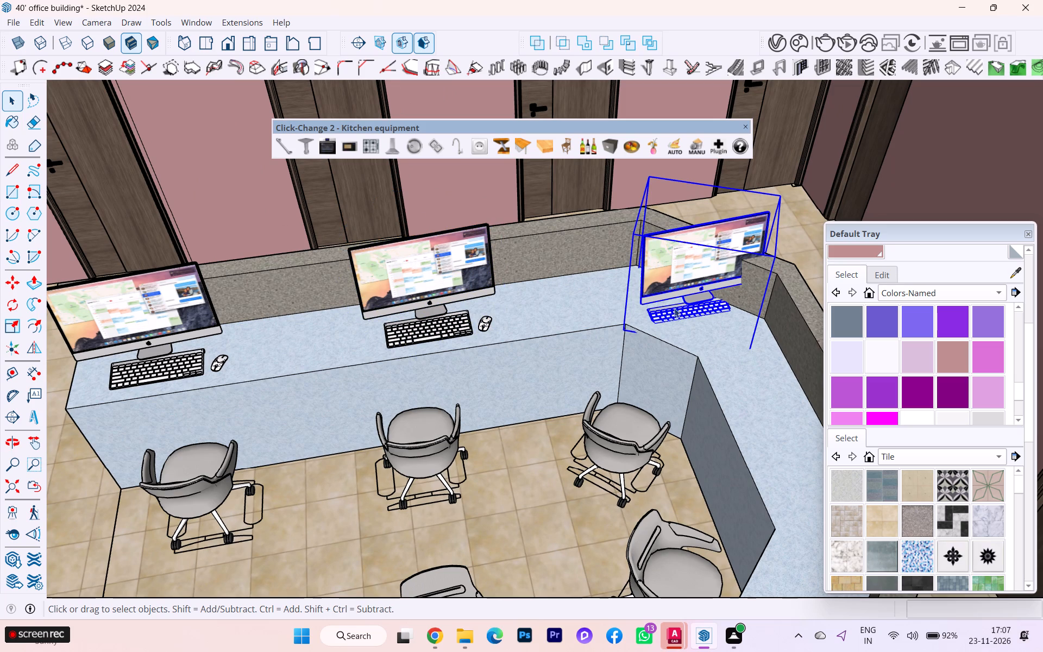
key("q")
left_click(674, 328)
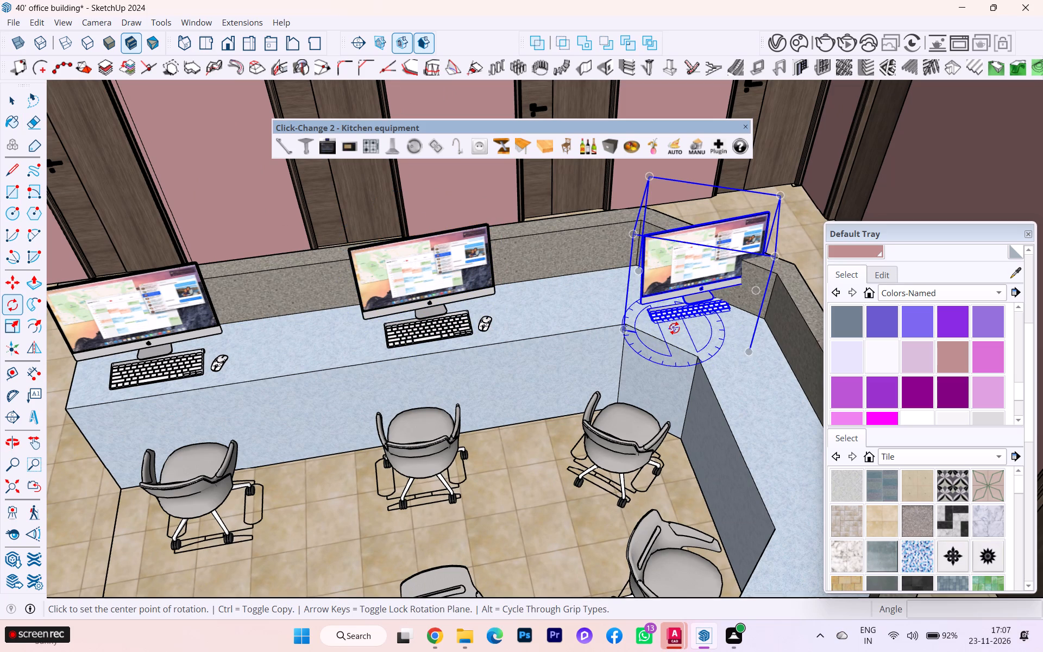
left_click(702, 323)
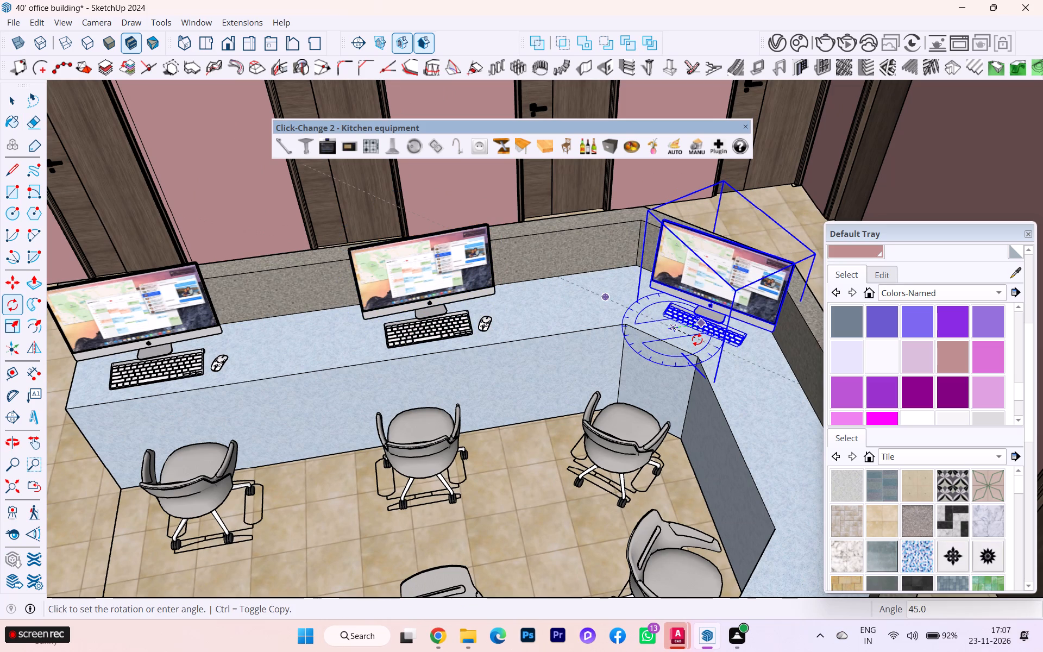
left_click(696, 340)
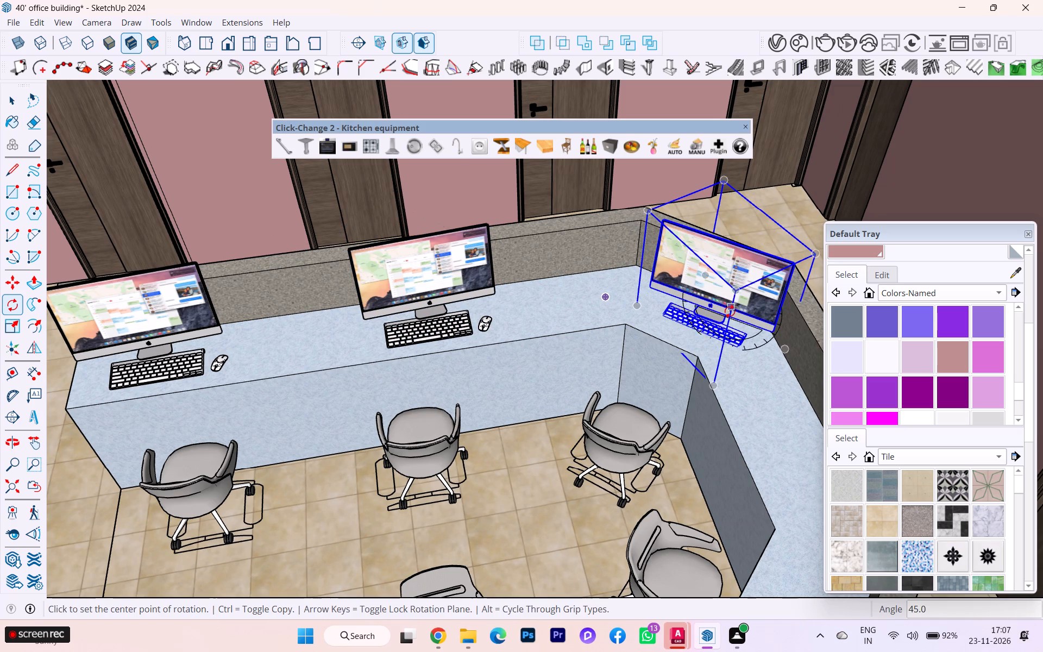
Reposition the rotated corner computer on the countertop by moving it about 7 11/16" toward the middle computer, and back about 3 15/16".
key("m")
left_click(746, 347)
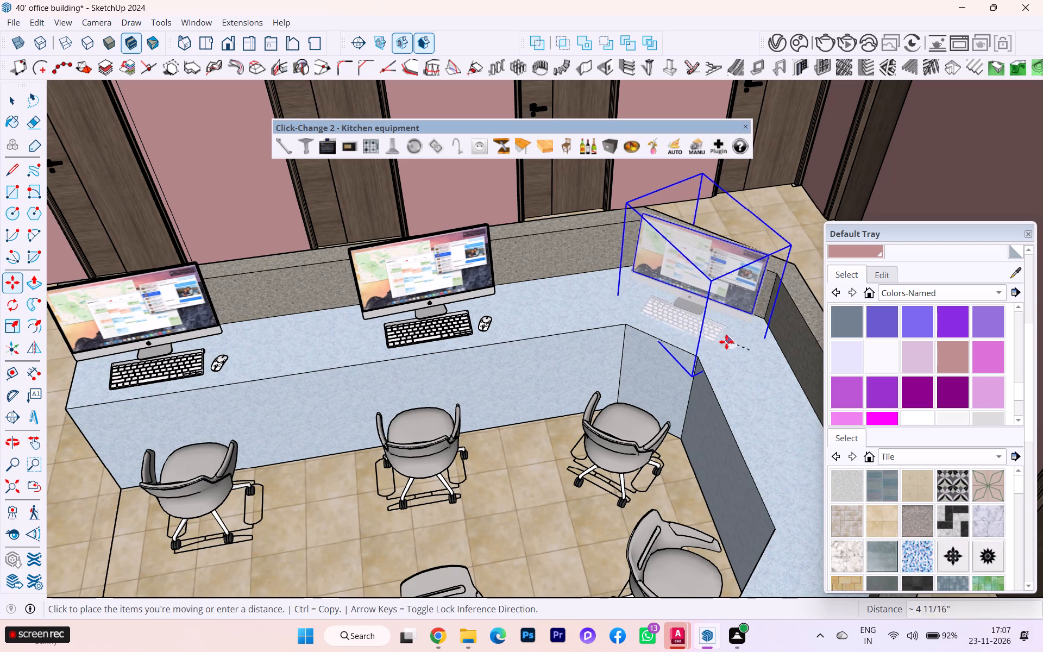
left_click(716, 341)
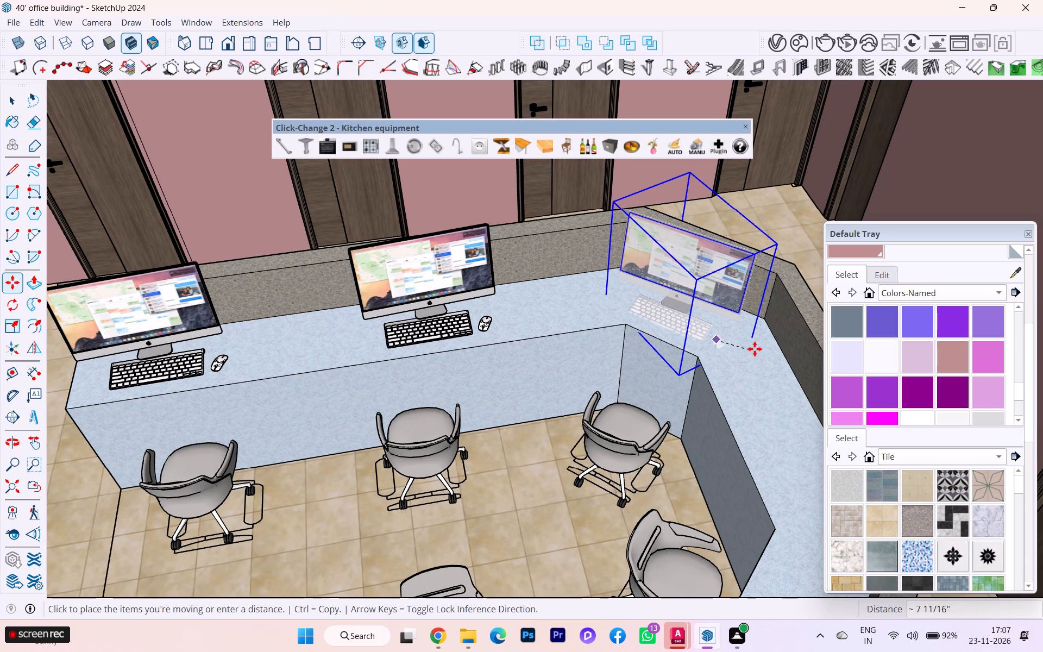
scroll(752, 352, "down", 3)
scroll(724, 348, "up", 6)
left_click(724, 346)
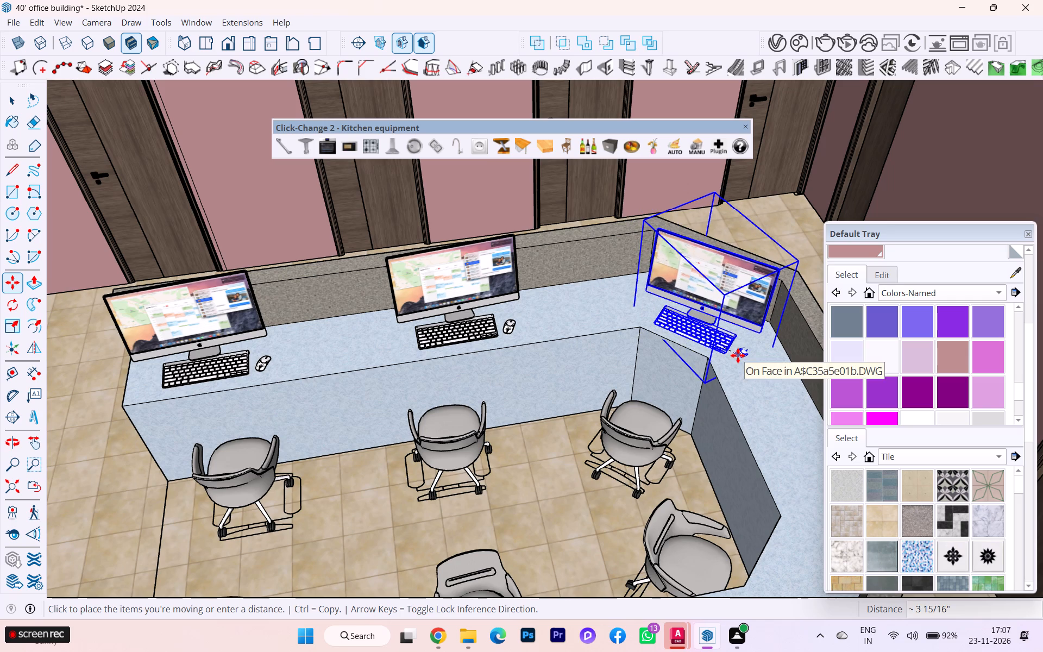
left_click(738, 355)
Examine the corner computer's placement on the angled section and the row of computers along the reception counter.
scroll(738, 355, "up", 8)
middle_click_drag(677, 374, 732, 316)
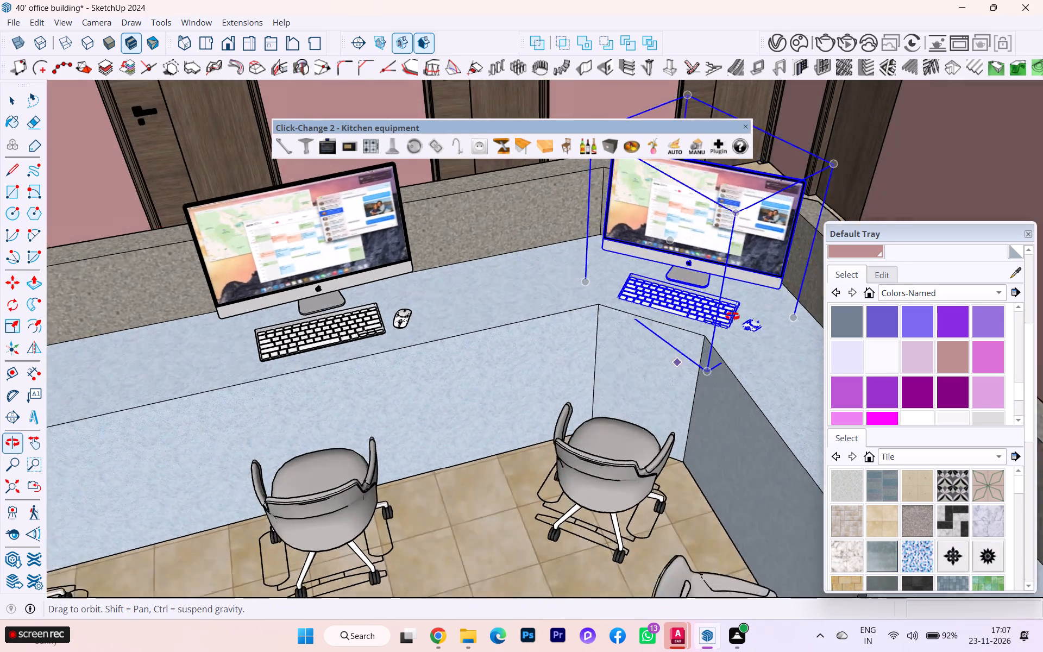
middle_click_drag(732, 316, 900, 256)
scroll(824, 261, "down", 4)
scroll(680, 268, "down", 4)
scroll(660, 276, "up", 1)
scroll(670, 285, "down", 2)
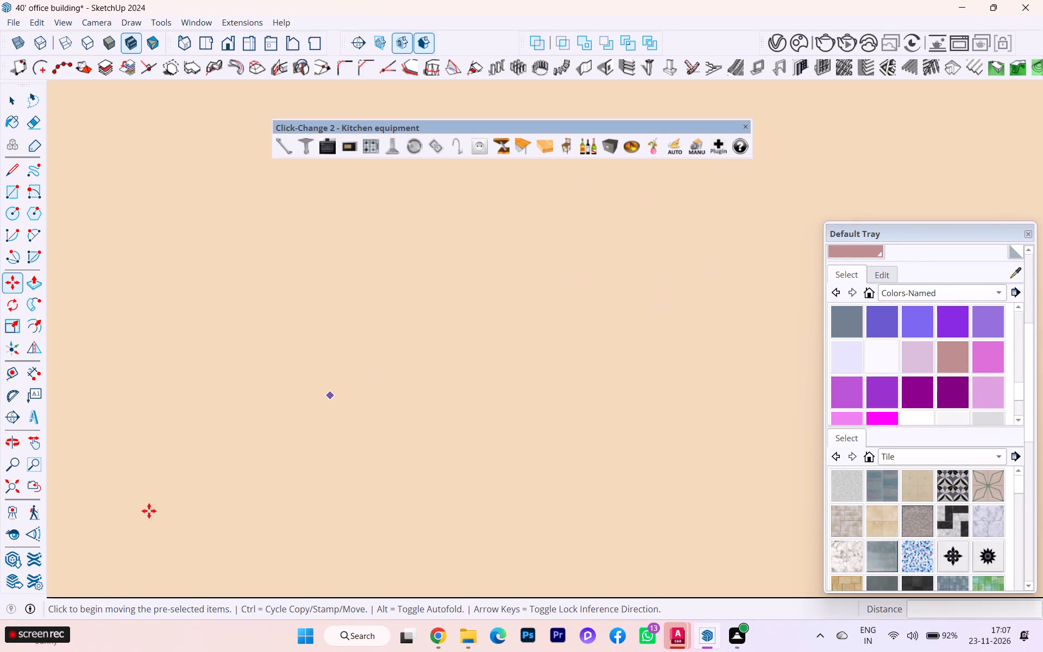
left_click(12, 488)
scroll(423, 318, "down", 3)
scroll(278, 384, "down", 3)
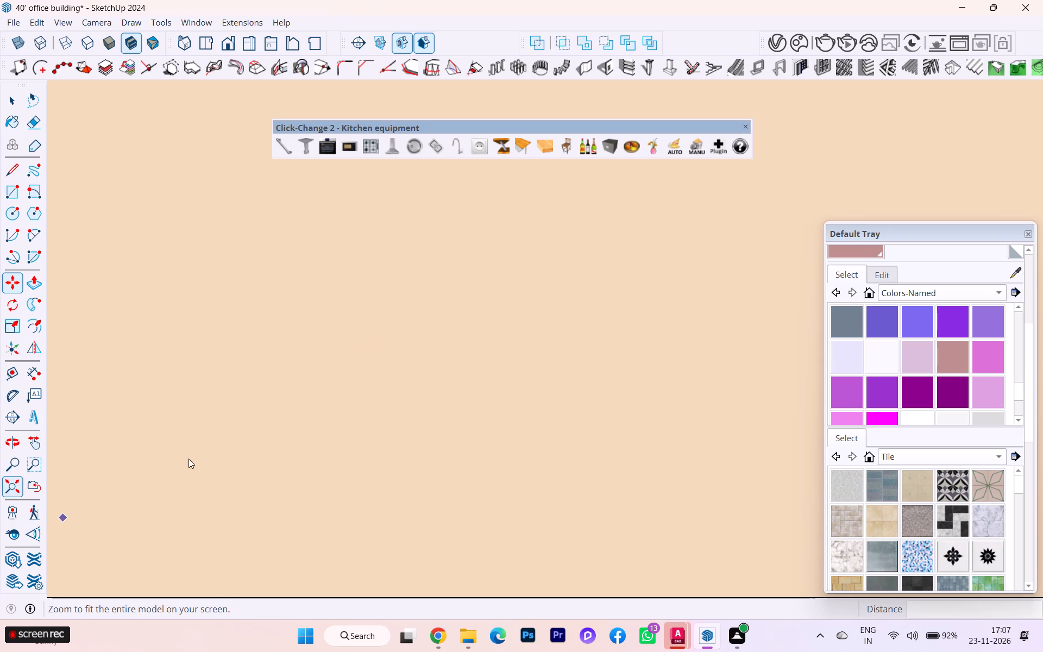
scroll(77, 441, "down", 1)
scroll(414, 404, "down", 3)
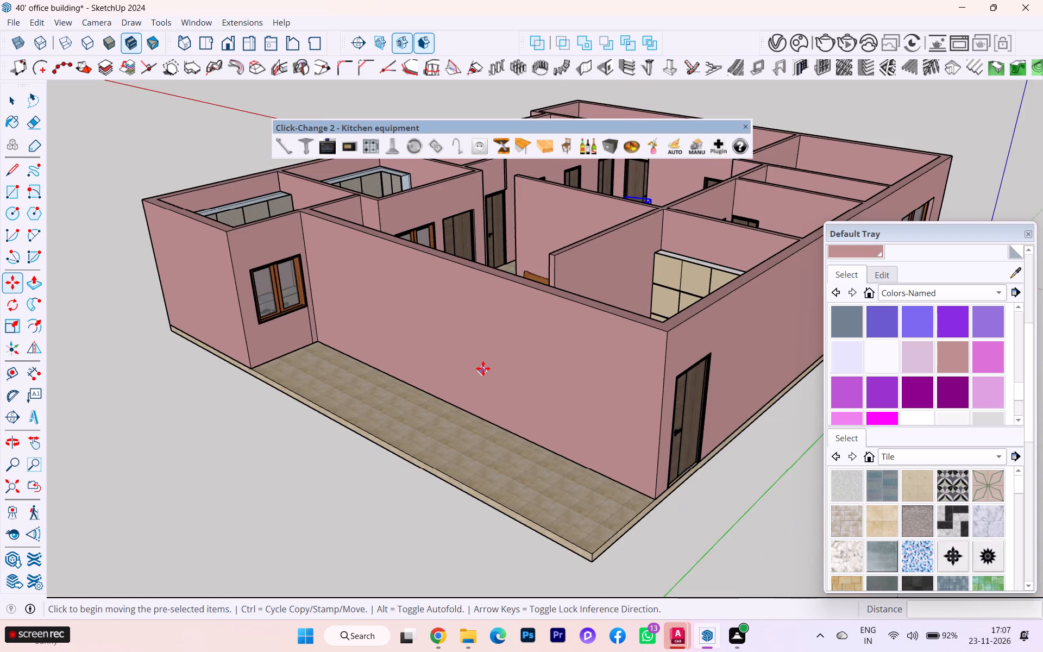
scroll(341, 398, "down", 1)
scroll(339, 399, "up", 1)
scroll(336, 399, "down", 4)
scroll(492, 377, "down", 1)
middle_click_drag(481, 387, 425, 464)
scroll(602, 255, "up", 5)
scroll(601, 254, "down", 1)
scroll(601, 254, "up", 5)
scroll(544, 256, "down", 1)
scroll(543, 255, "up", 6)
scroll(542, 255, "down", 1)
scroll(542, 255, "up", 4)
scroll(542, 255, "down", 3)
scroll(542, 255, "up", 9)
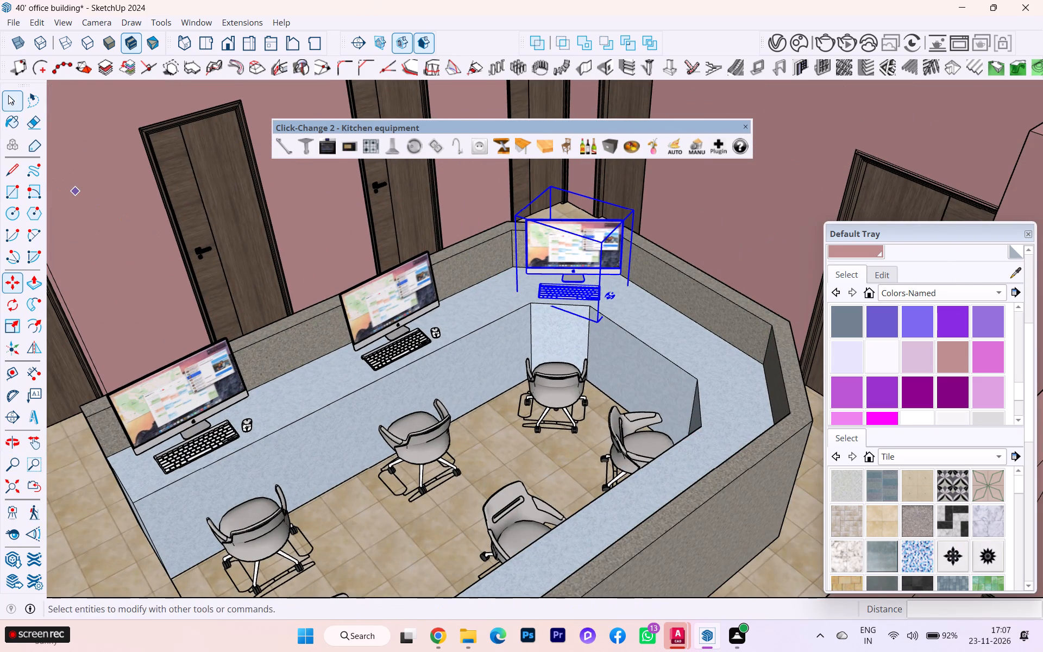
Open the computer at the counter's open end, farthest from the corner, for editing and select its monitor.
left_click(8, 95)
left_click(330, 428)
scroll(244, 425, "up", 6)
left_click(177, 446)
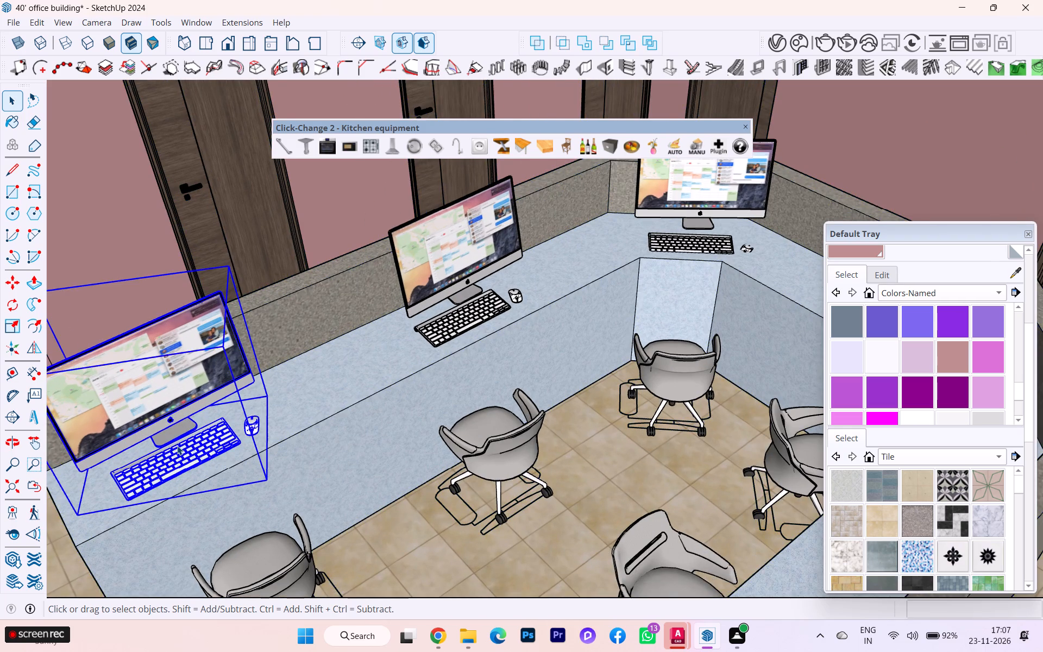
scroll(165, 448, "down", 1)
scroll(165, 448, "up", 2)
middle_click_drag(178, 422, 279, 365)
scroll(182, 462, "down", 1)
scroll(185, 469, "up", 2)
double_click(210, 446)
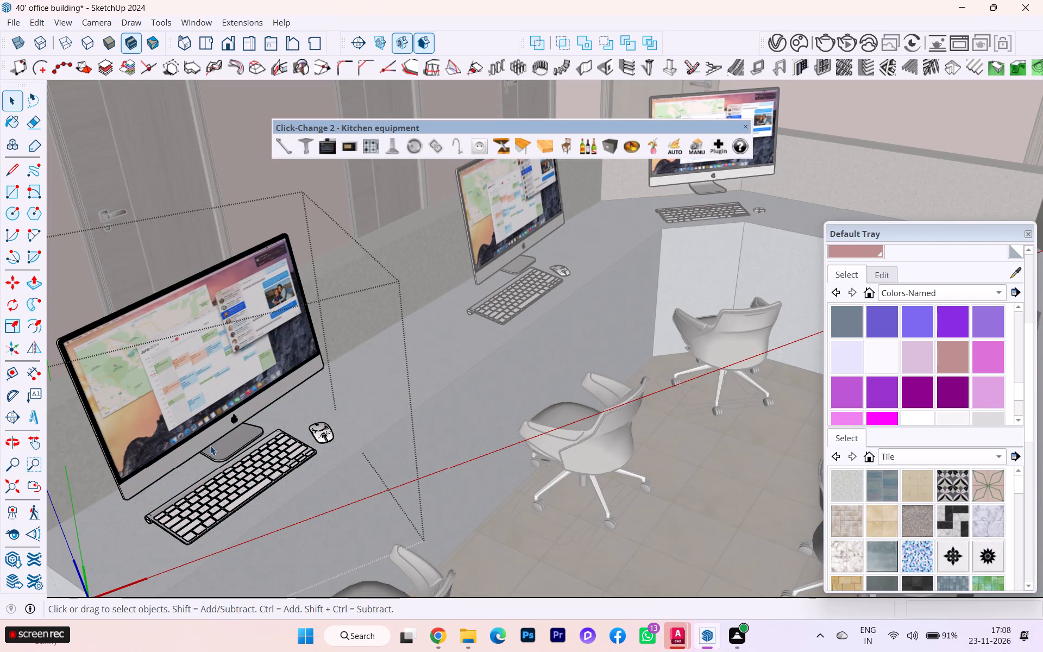
left_click(210, 446)
scroll(210, 446, "up", 1)
Move the monitor vertically down about 2 7/8", and back away from the keyboard about 5 3/4".
key("m")
scroll(206, 452, "down", 1)
scroll(206, 452, "up", 1)
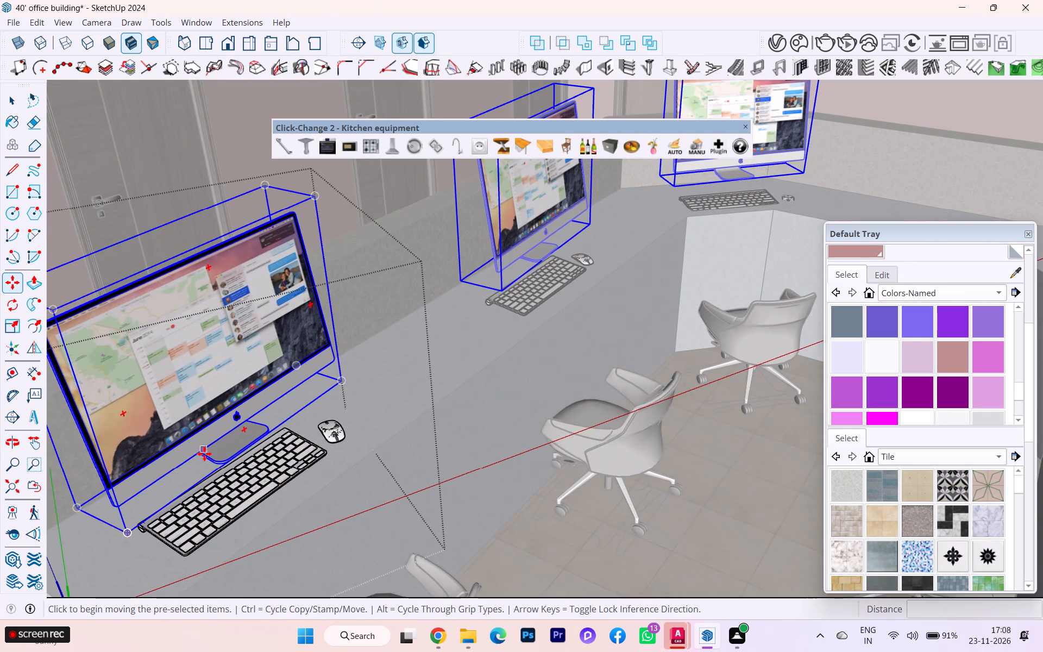
left_click(204, 454)
key("Up")
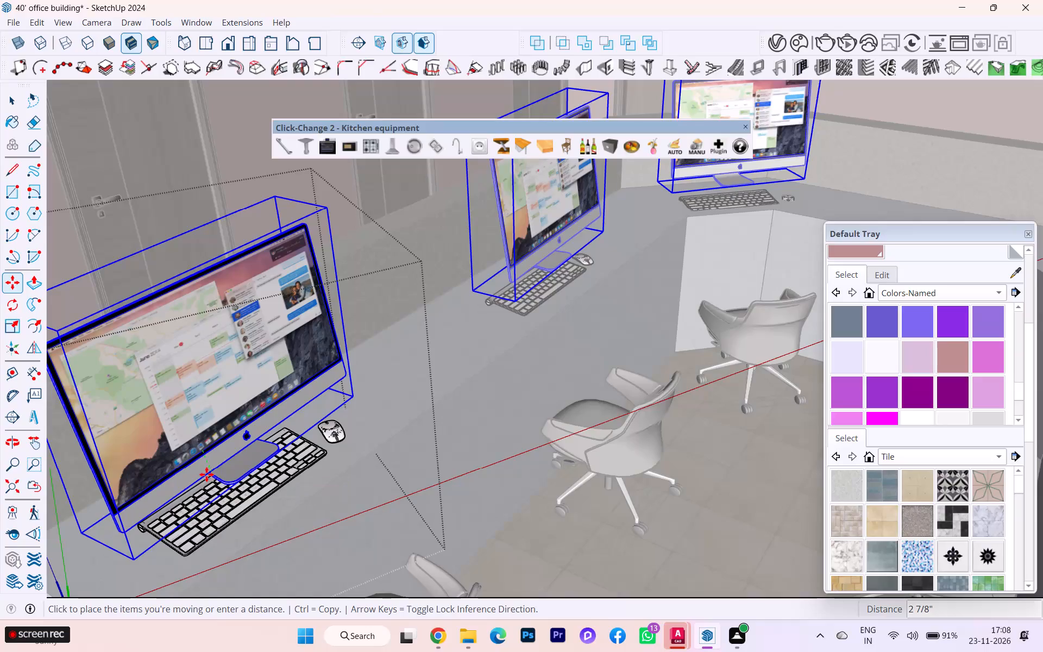
left_click(205, 478)
left_click(204, 478)
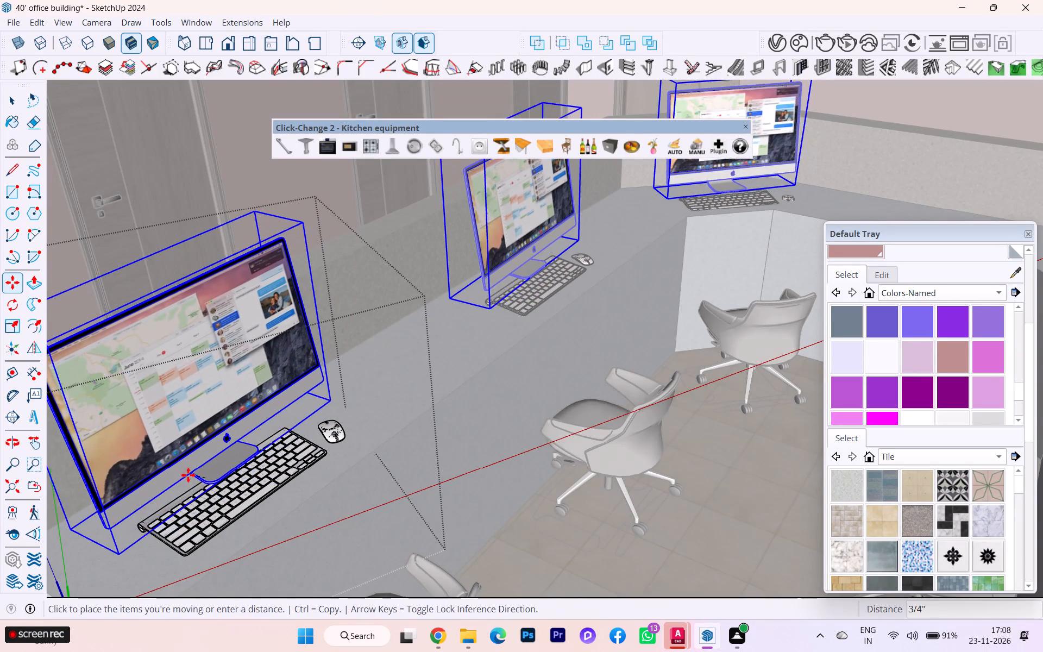
left_click(163, 465)
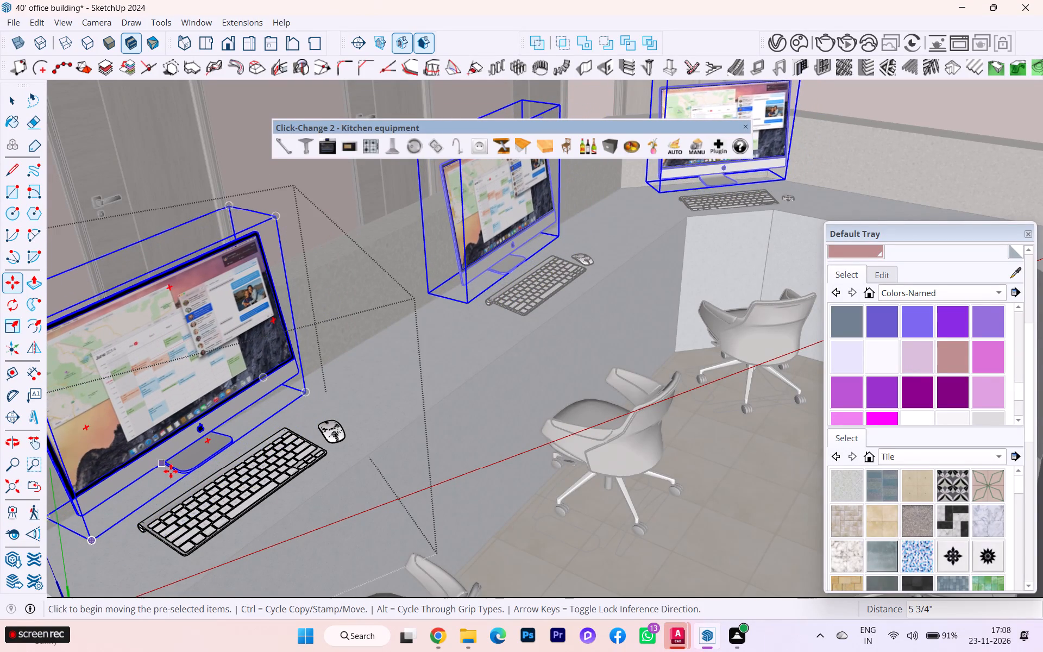
Lower the monitor vertically along the blue axis until its stand rests on the countertop.
scroll(171, 471, "up", 4)
middle_click_drag(186, 451, 273, 395)
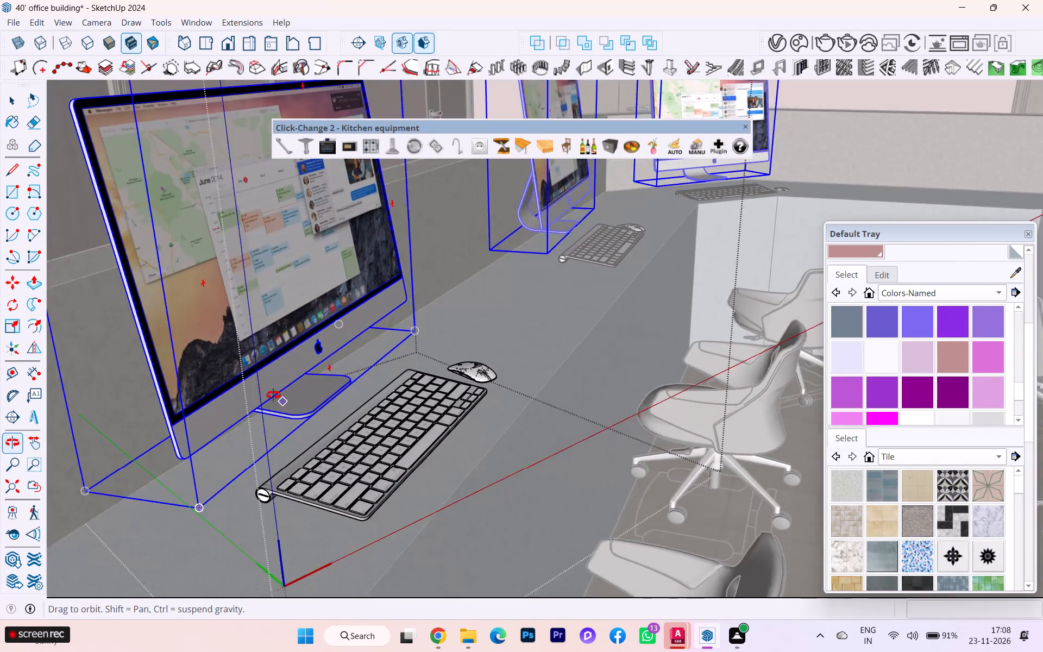
middle_click_drag(273, 395, 301, 362)
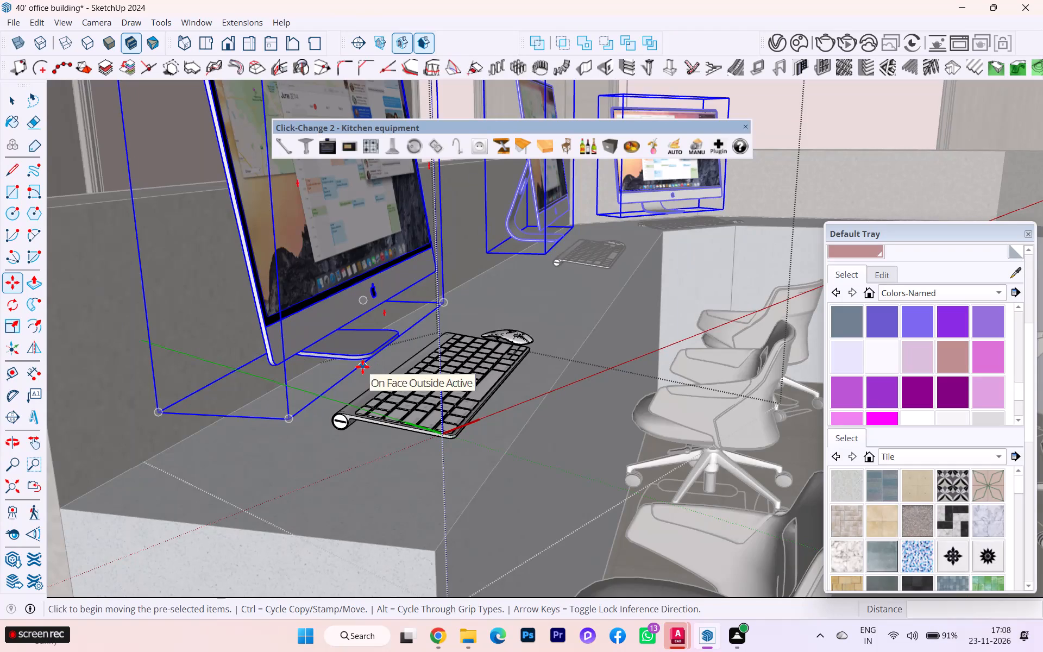
left_click(362, 366)
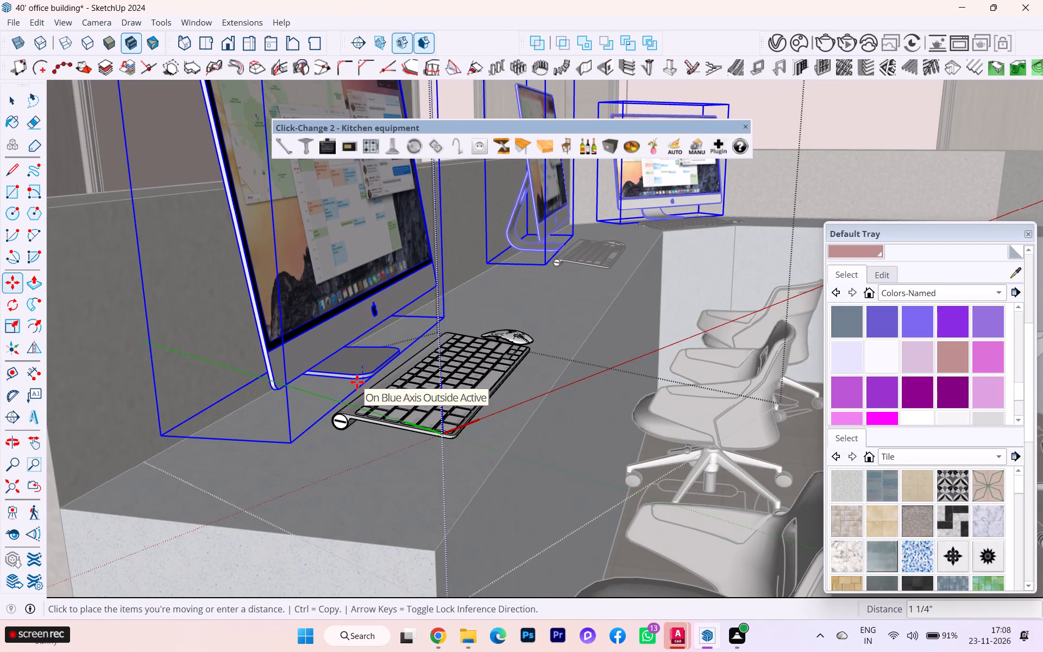
key("Up")
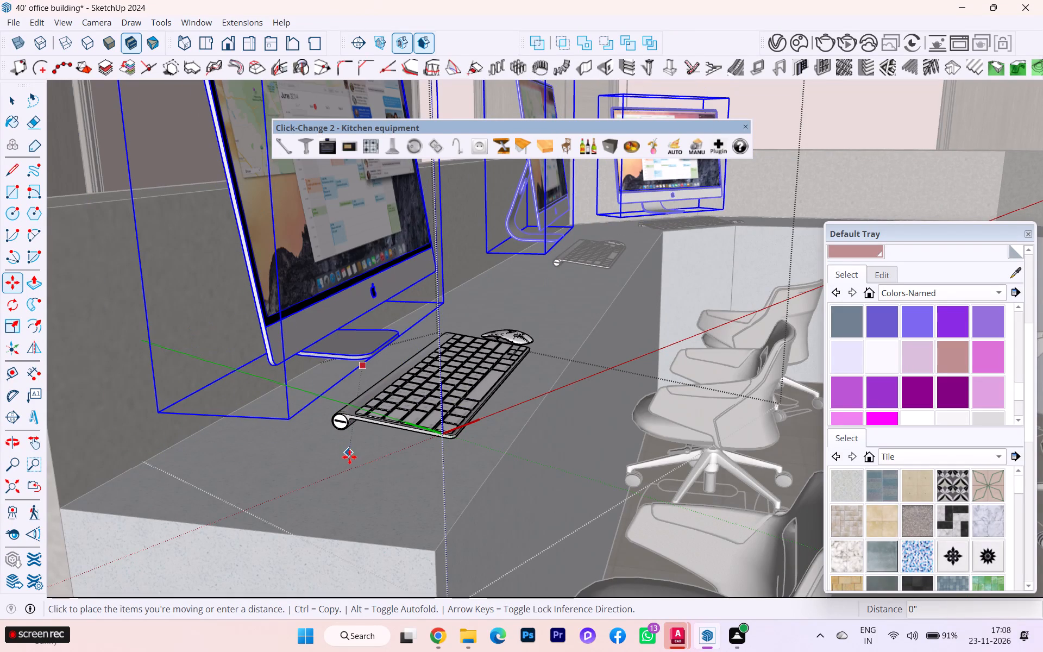
left_click(357, 497)
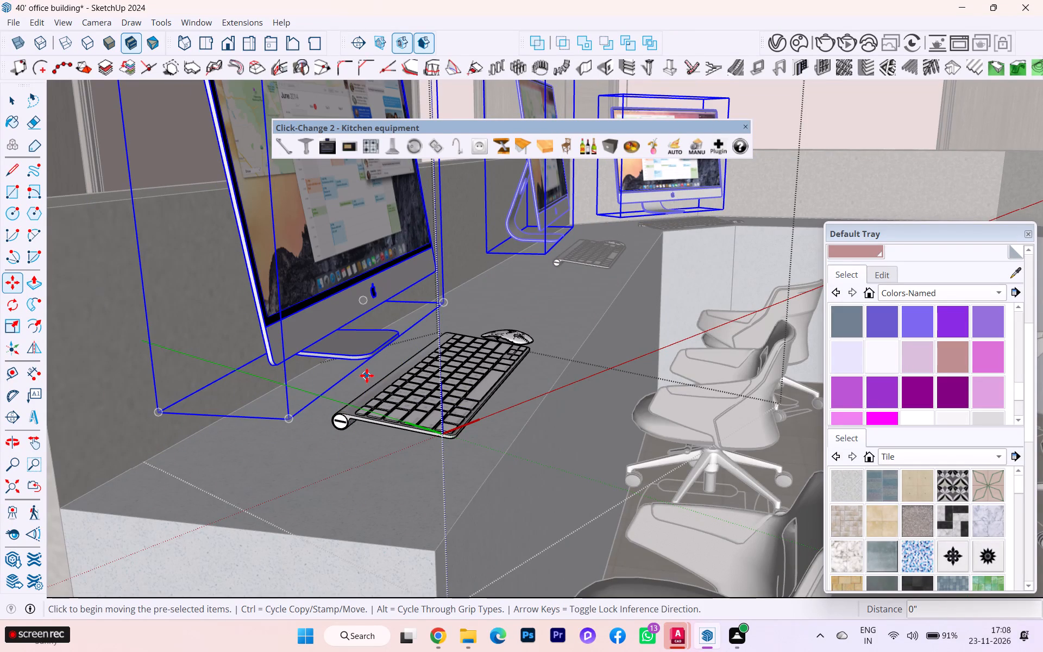
scroll(375, 365, "up", 1)
left_click(366, 359)
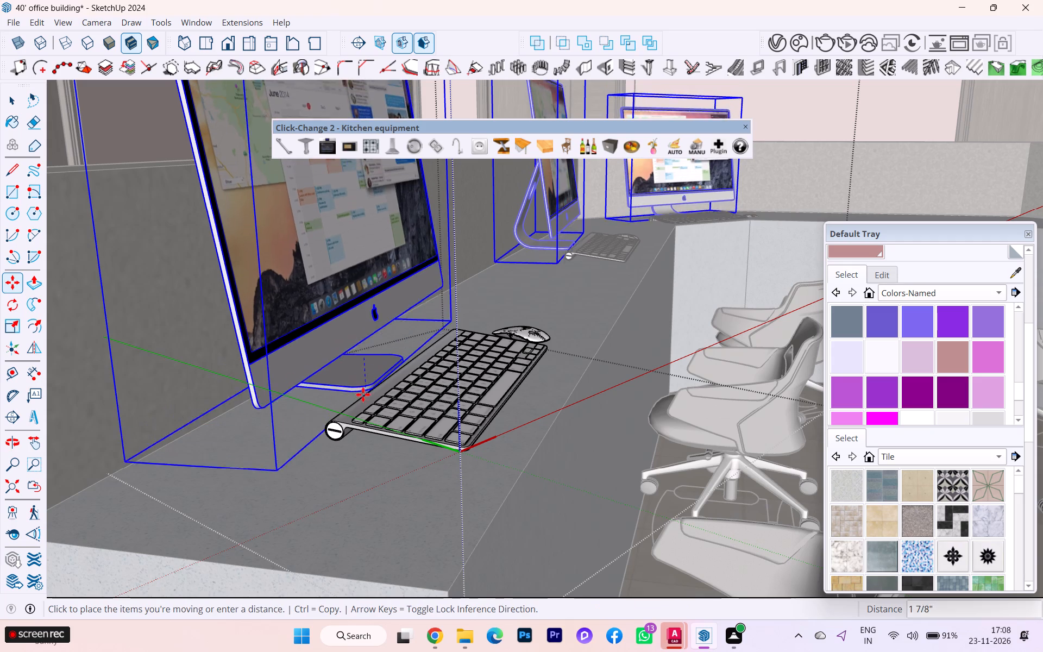
left_click(366, 413)
Check from the side and from above how the monitors sit on the countertop behind their keyboards.
middle_click_drag(347, 415, 473, 401)
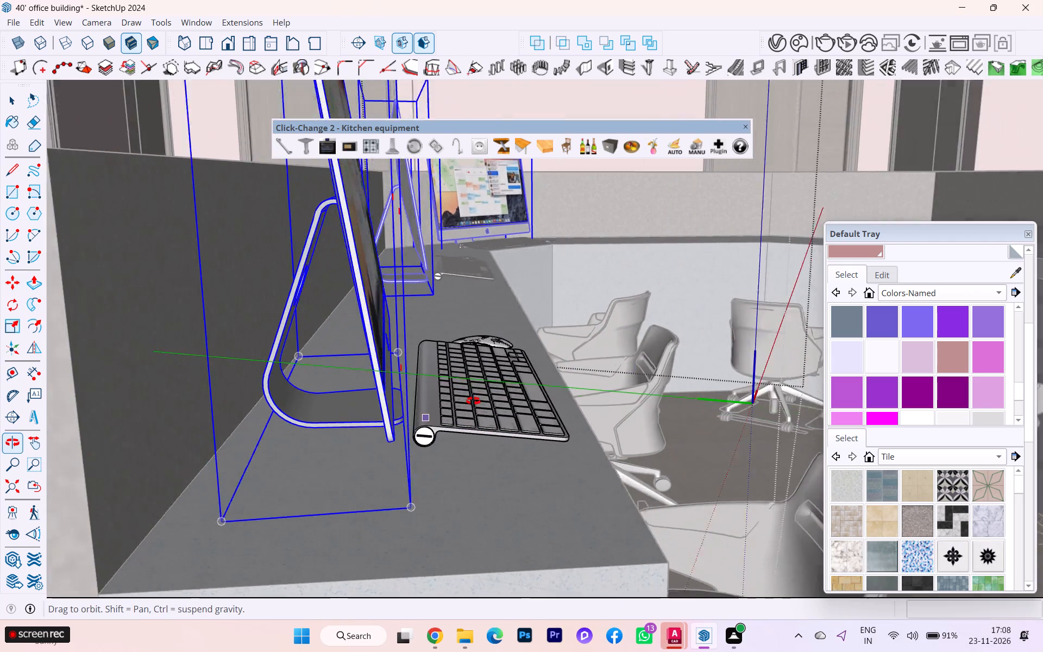
middle_click_drag(473, 401, 122, 434)
scroll(248, 375, "down", 2)
scroll(273, 375, "up", 1)
scroll(279, 375, "down", 1)
scroll(292, 375, "up", 1)
scroll(292, 375, "down", 2)
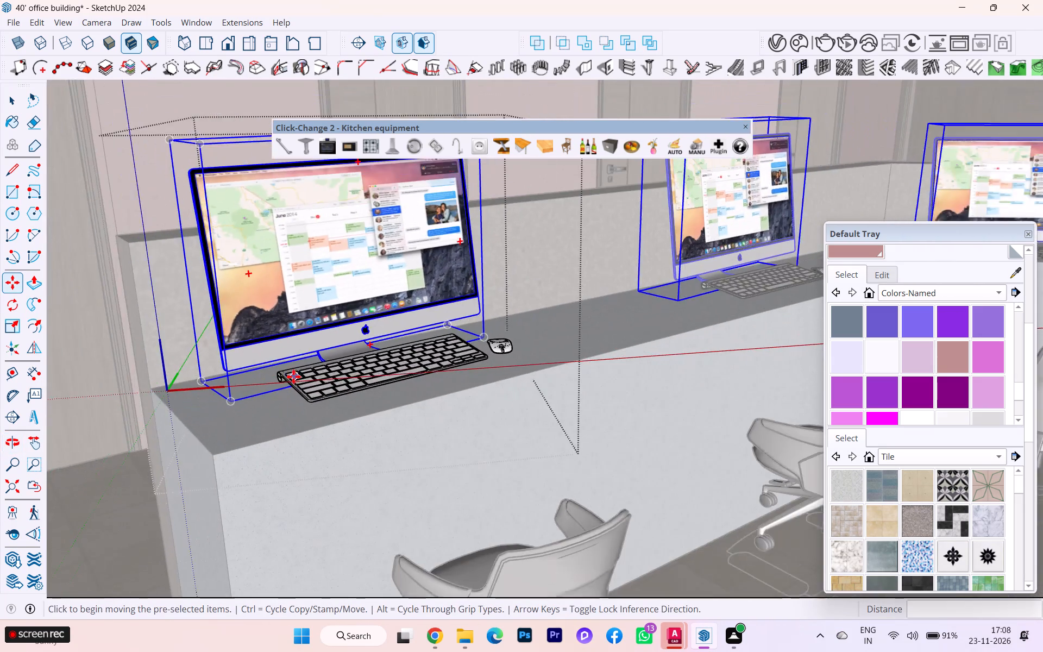
scroll(293, 377, "down", 3)
scroll(293, 377, "up", 1)
scroll(293, 377, "down", 10)
scroll(265, 383, "up", 5)
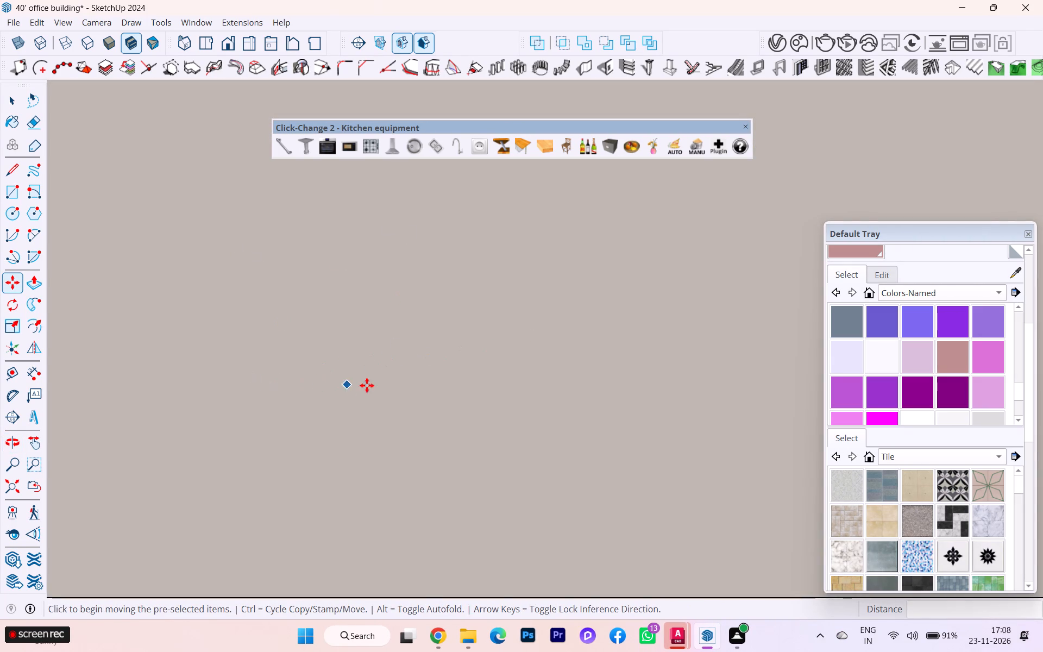
scroll(367, 385, "up", 4)
scroll(459, 380, "down", 2)
scroll(459, 380, "up", 3)
left_click(40, 440)
scroll(381, 403, "down", 4)
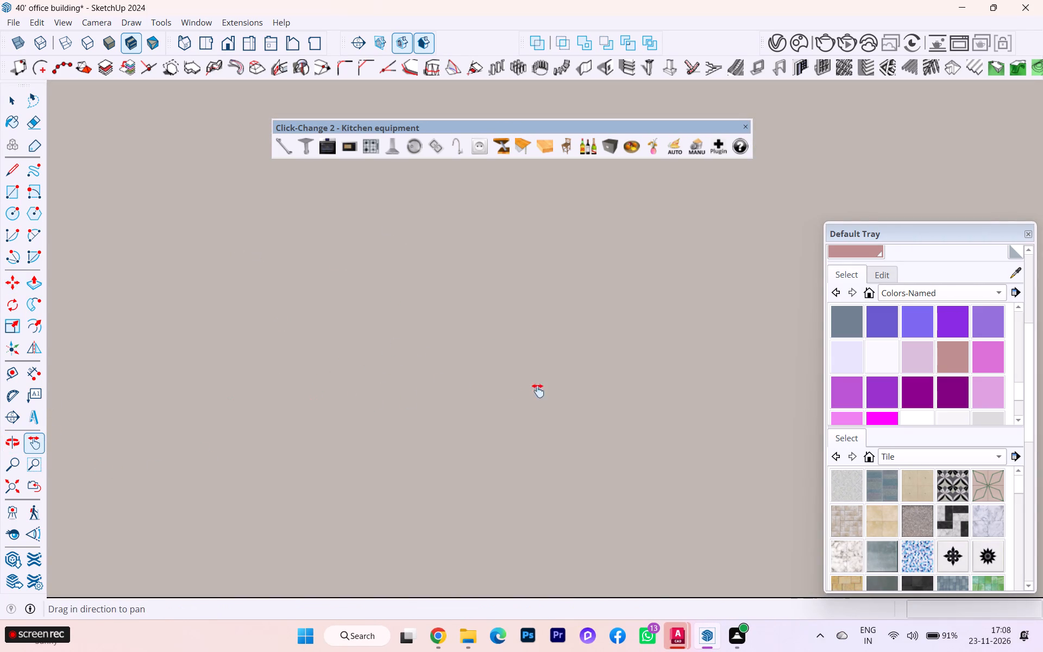
scroll(538, 391, "down", 10)
scroll(314, 424, "down", 4)
scroll(314, 424, "up", 7)
scroll(314, 424, "down", 3)
scroll(600, 383, "down", 4)
scroll(600, 383, "up", 2)
scroll(600, 383, "down", 2)
scroll(600, 383, "up", 1)
scroll(600, 383, "down", 1)
scroll(600, 383, "up", 1)
scroll(560, 413, "down", 3)
scroll(542, 435, "up", 1)
scroll(539, 437, "down", 2)
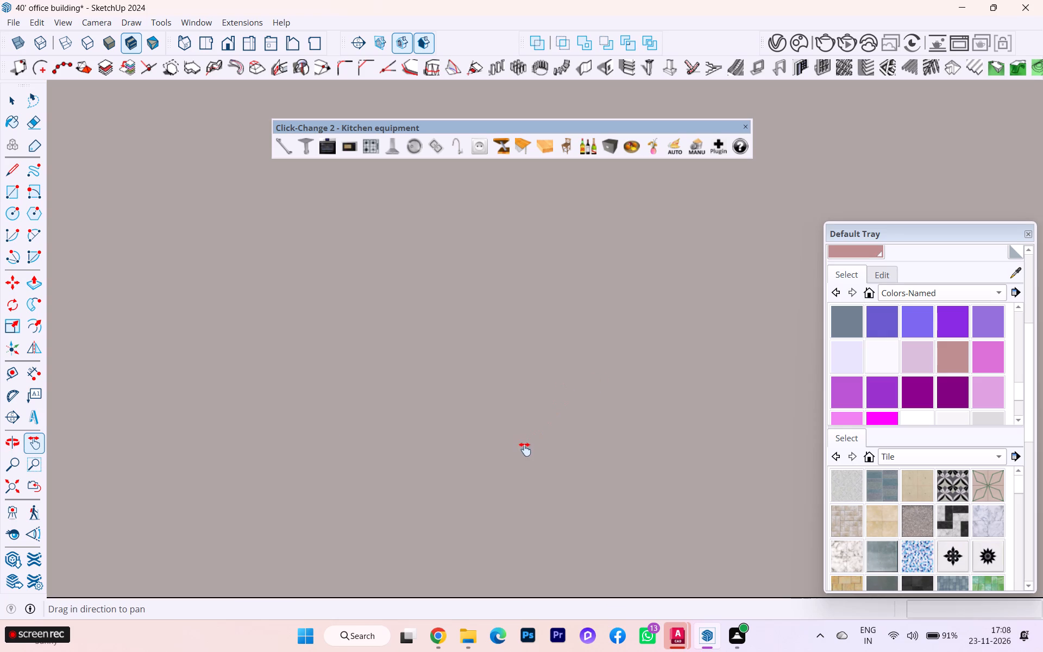
scroll(520, 450, "down", 8)
left_click(0, 487)
double_click(21, 480)
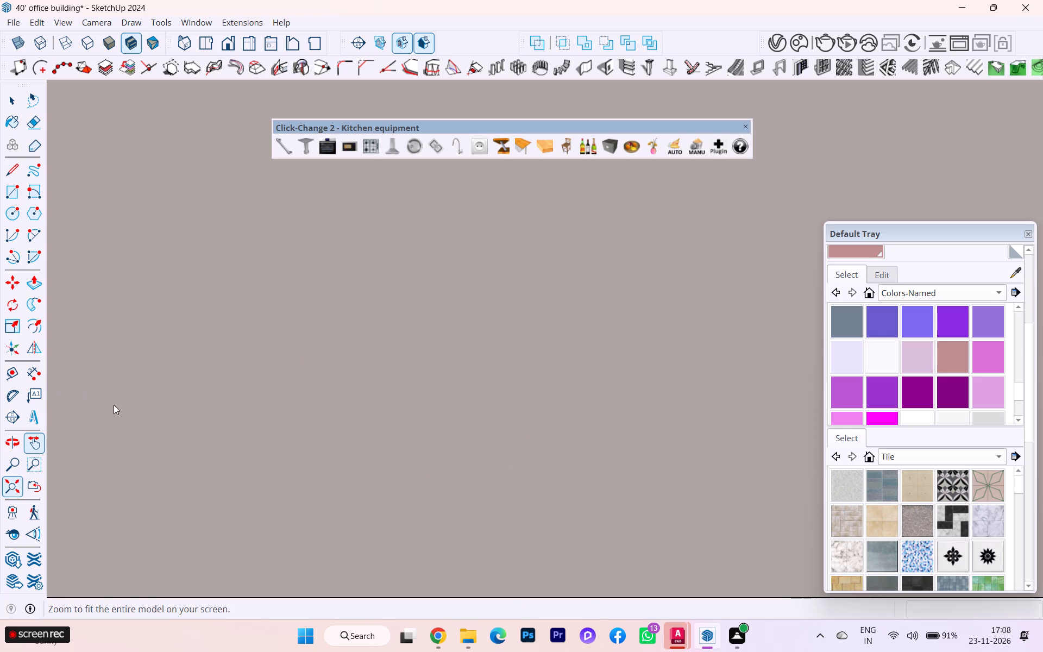
scroll(178, 419, "down", 2)
scroll(193, 427, "up", 1)
scroll(195, 429, "down", 7)
scroll(159, 487, "down", 11)
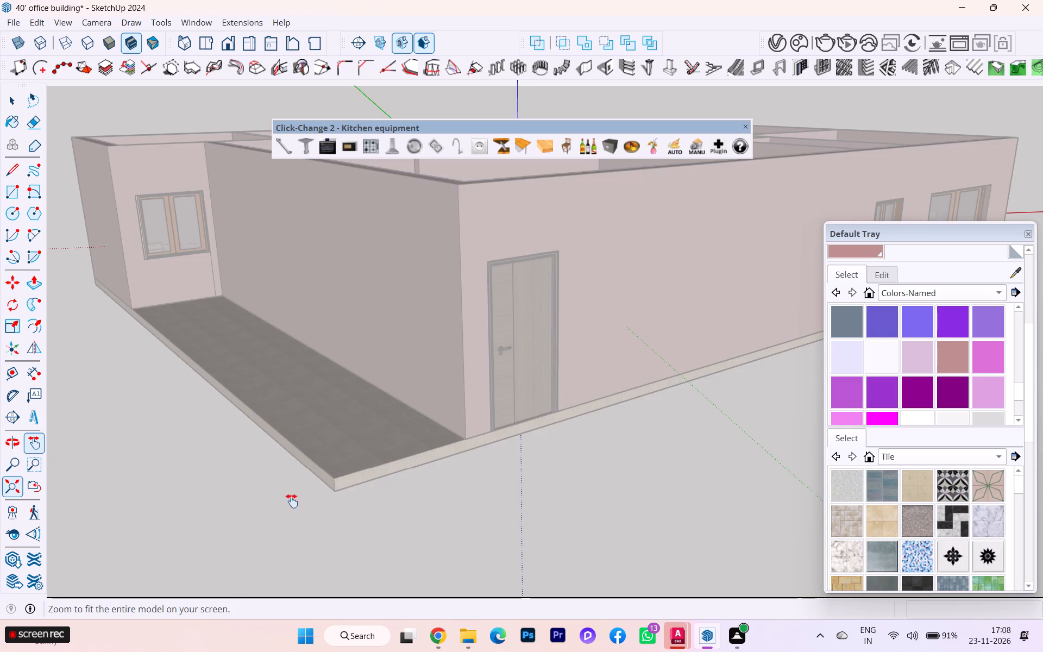
scroll(351, 441, "down", 4)
scroll(454, 445, "down", 1)
scroll(455, 445, "up", 1)
scroll(455, 445, "down", 2)
scroll(455, 445, "up", 1)
scroll(461, 447, "down", 2)
scroll(462, 447, "up", 2)
scroll(462, 447, "down", 2)
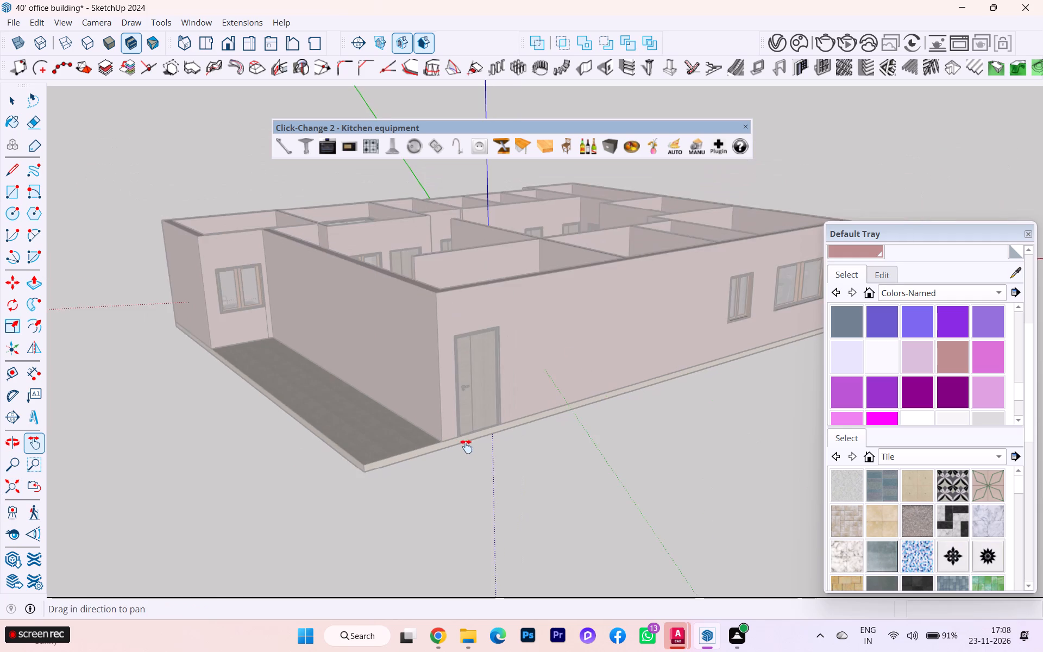
scroll(482, 444, "down", 3)
scroll(484, 447, "up", 1)
scroll(484, 447, "down", 2)
scroll(663, 201, "up", 7)
scroll(517, 286, "down", 2)
scroll(518, 286, "up", 3)
scroll(524, 285, "down", 1)
scroll(524, 285, "up", 5)
scroll(466, 308, "down", 4)
scroll(502, 328, "up", 4)
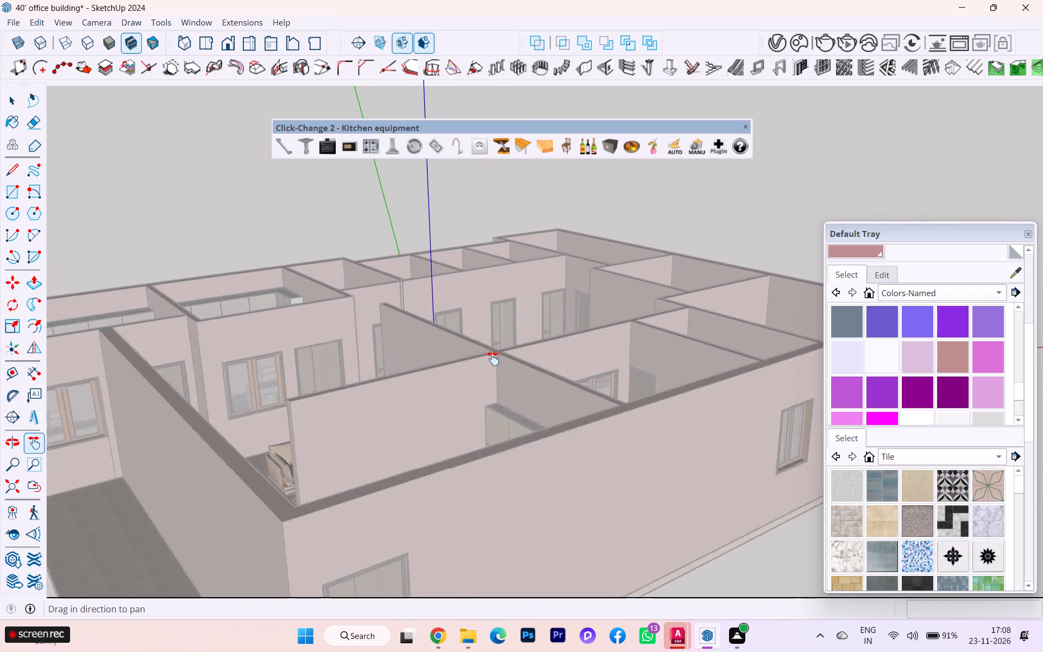
scroll(493, 359, "up", 1)
scroll(497, 378, "down", 1)
middle_click_drag(499, 390, 466, 530)
scroll(561, 387, "up", 2)
scroll(561, 385, "down", 3)
scroll(561, 384, "up", 2)
scroll(561, 381, "down", 1)
scroll(561, 380, "up", 1)
scroll(518, 362, "down", 1)
scroll(518, 362, "up", 2)
scroll(518, 362, "down", 1)
scroll(518, 362, "up", 1)
scroll(518, 362, "down", 1)
scroll(518, 362, "up", 7)
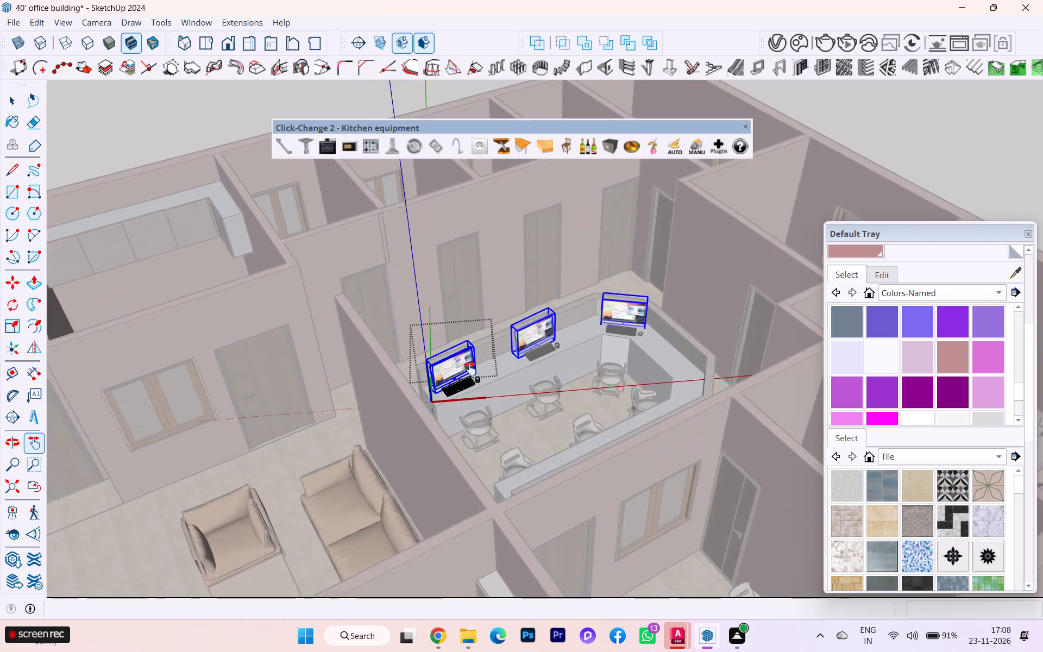
scroll(470, 369, "up", 6)
scroll(492, 360, "down", 1)
scroll(492, 360, "up", 4)
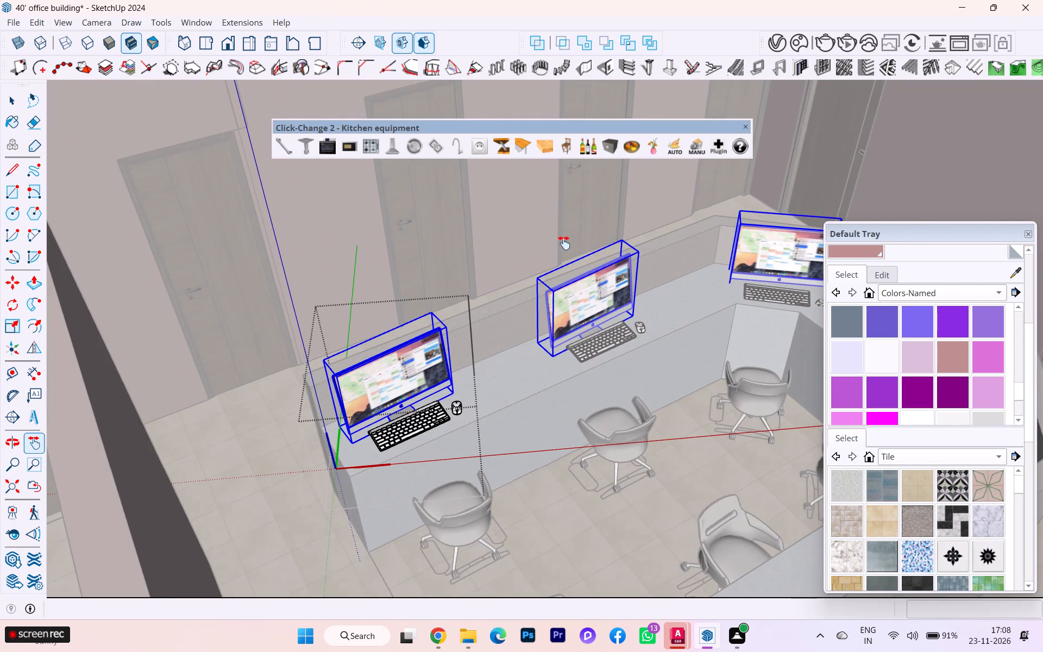
Finish editing the computer component and return to the whole office model with nothing selected.
left_click(11, 92)
scroll(242, 218, "down", 2)
scroll(303, 224, "up", 2)
scroll(309, 224, "down", 2)
scroll(357, 227, "down", 4)
scroll(424, 318, "down", 3)
scroll(417, 325, "up", 2)
scroll(415, 327, "down", 6)
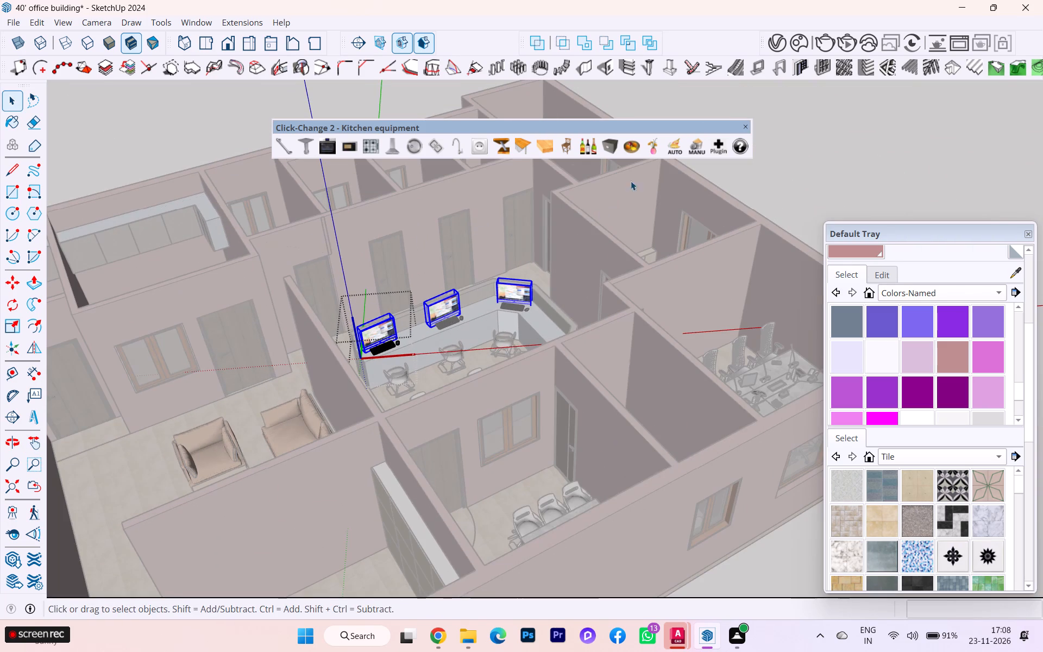
left_click(798, 159)
Move the computer farthest from the corner about 3" along the counter toward the middle computer.
scroll(433, 323, "up", 9)
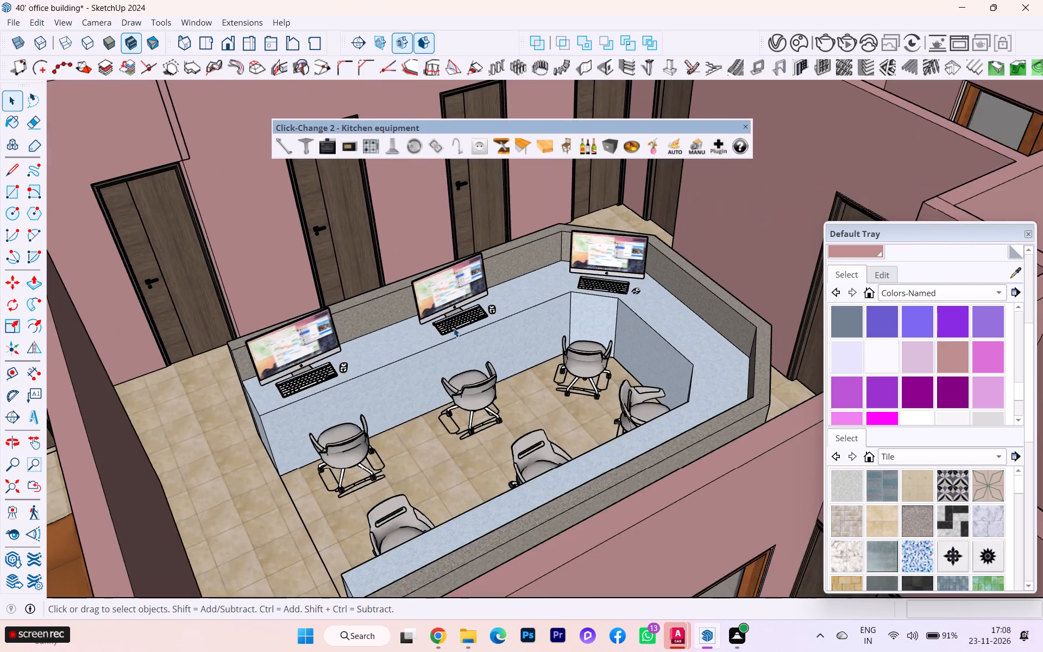
scroll(549, 306, "up", 4)
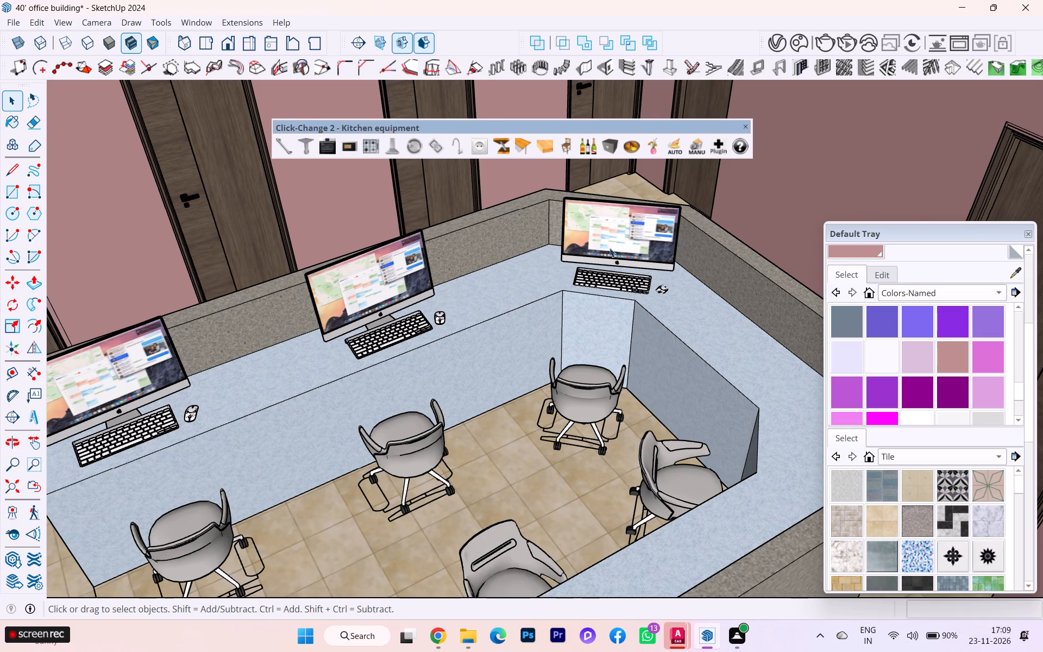
scroll(620, 248, "down", 3)
scroll(652, 281, "up", 2)
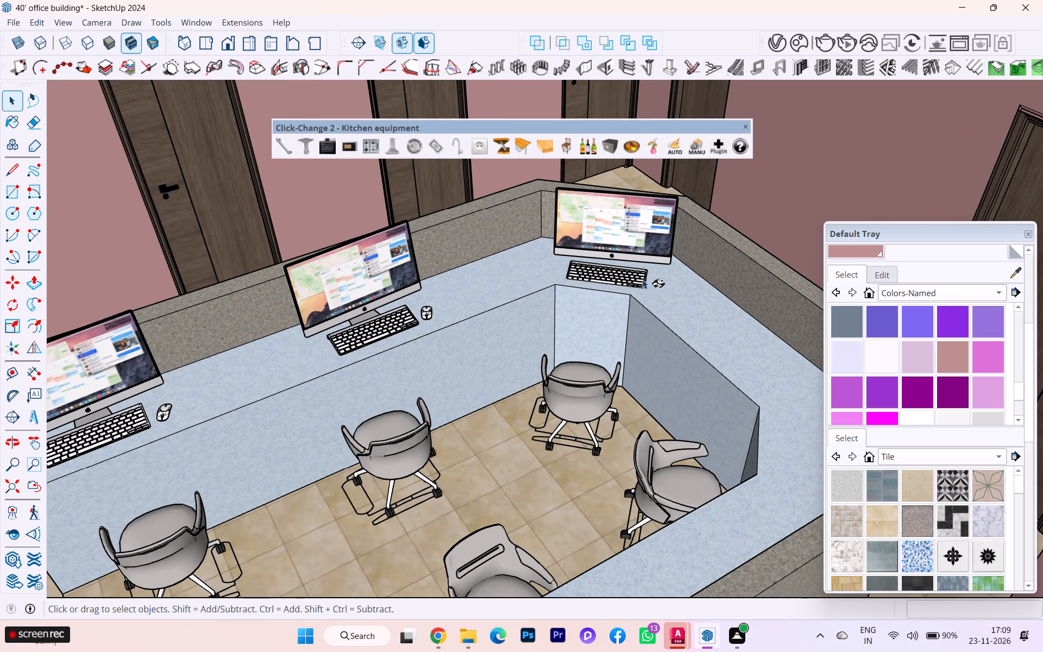
scroll(649, 273, "up", 2)
scroll(649, 273, "down", 2)
left_click(156, 409)
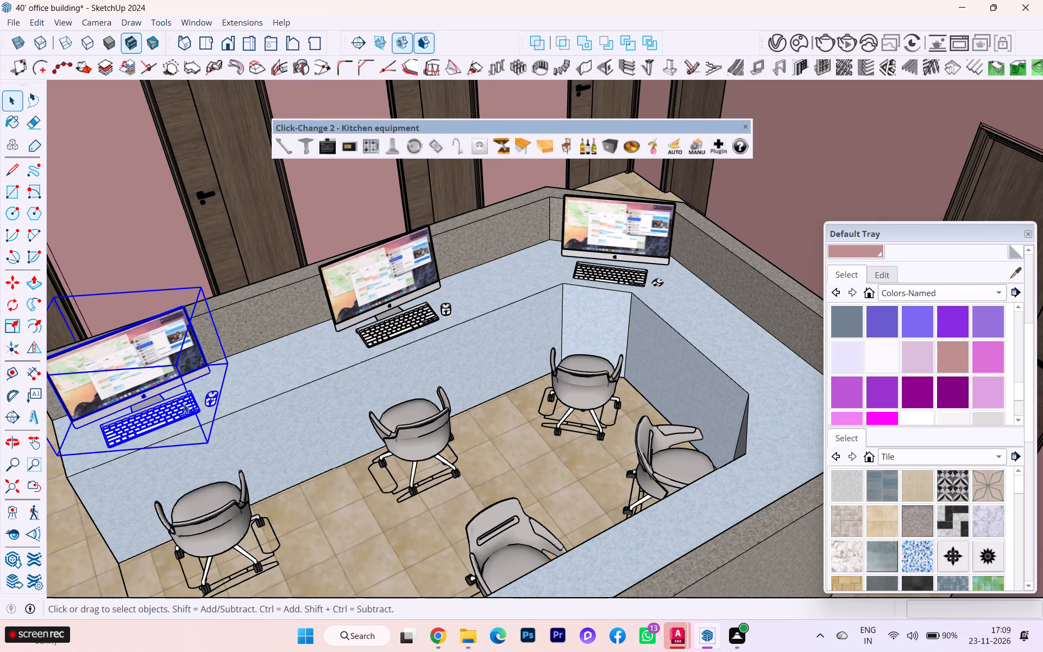
scroll(199, 399, "up", 1)
key("m")
left_click(199, 399)
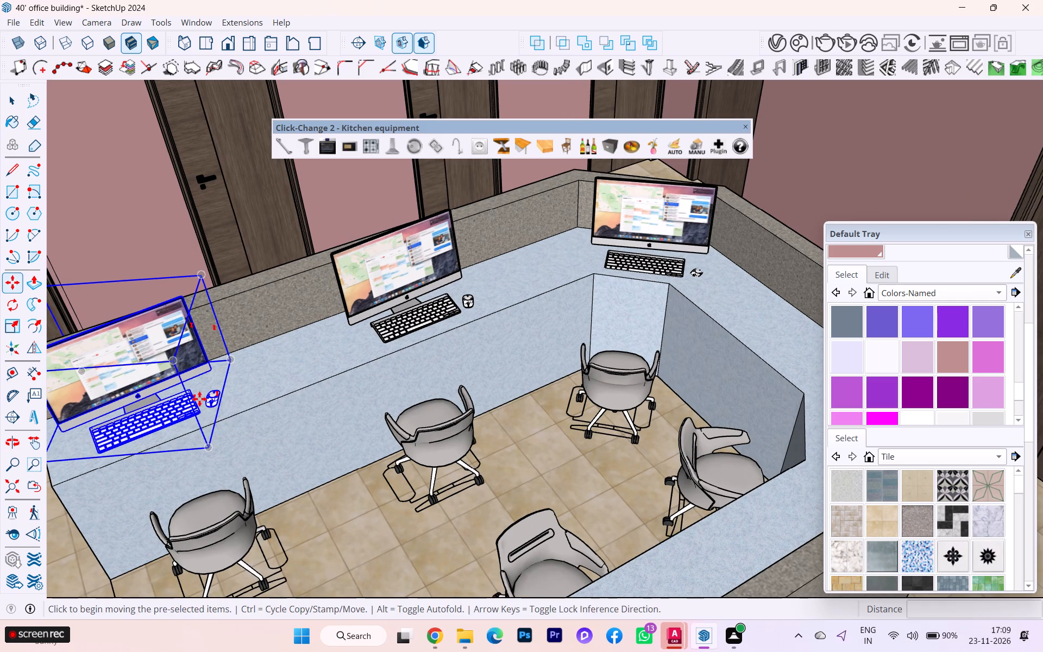
left_click(215, 396)
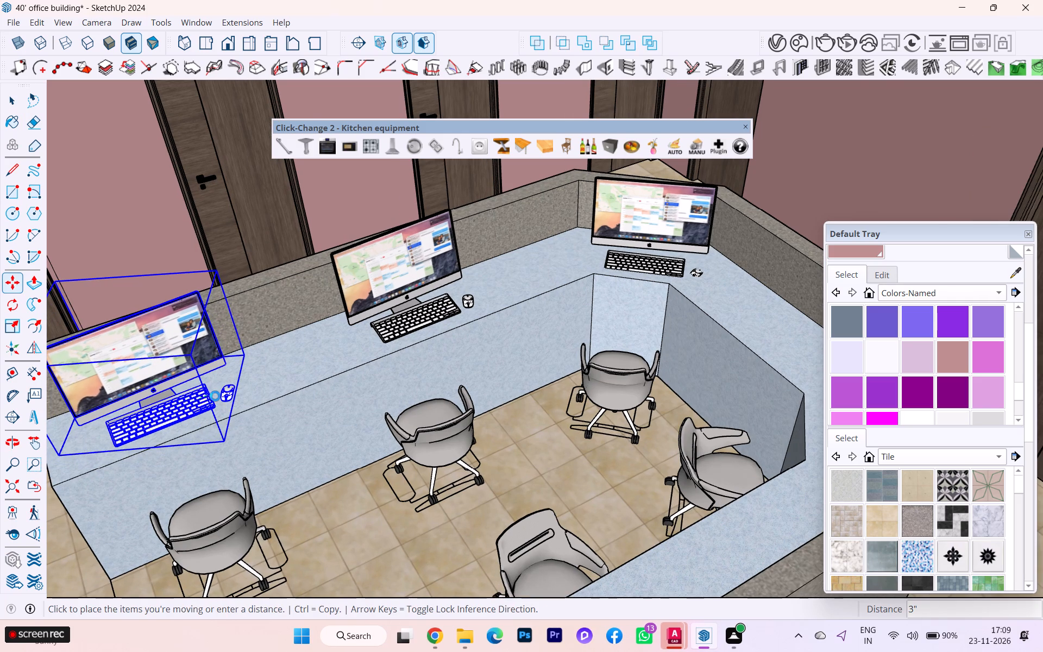
Select all three computers along the reception counter together.
scroll(445, 381, "down", 4)
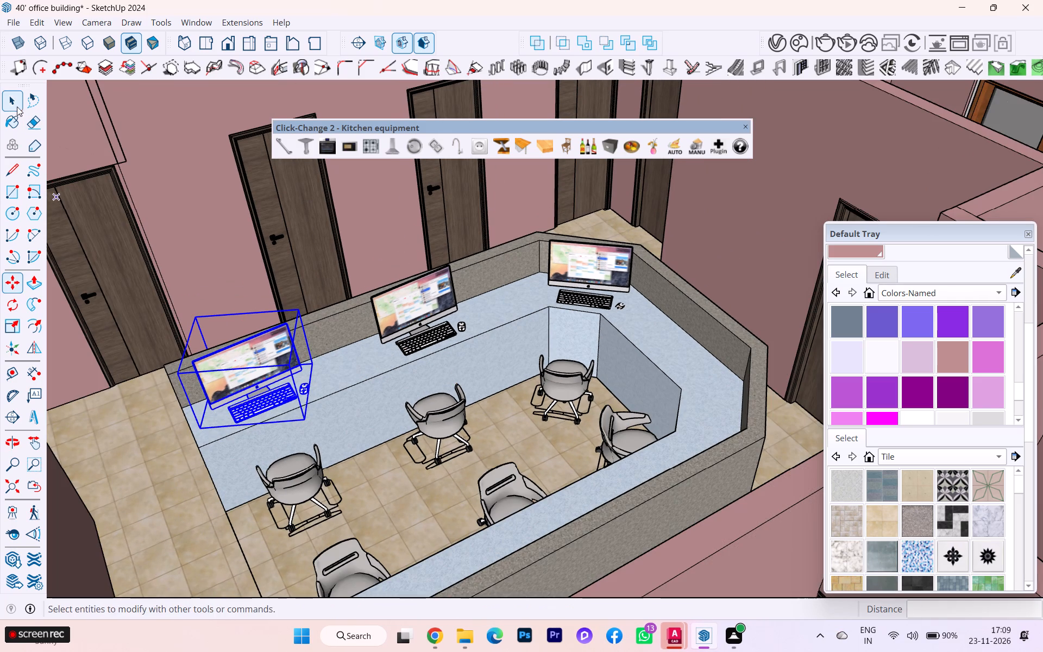
left_click(12, 102)
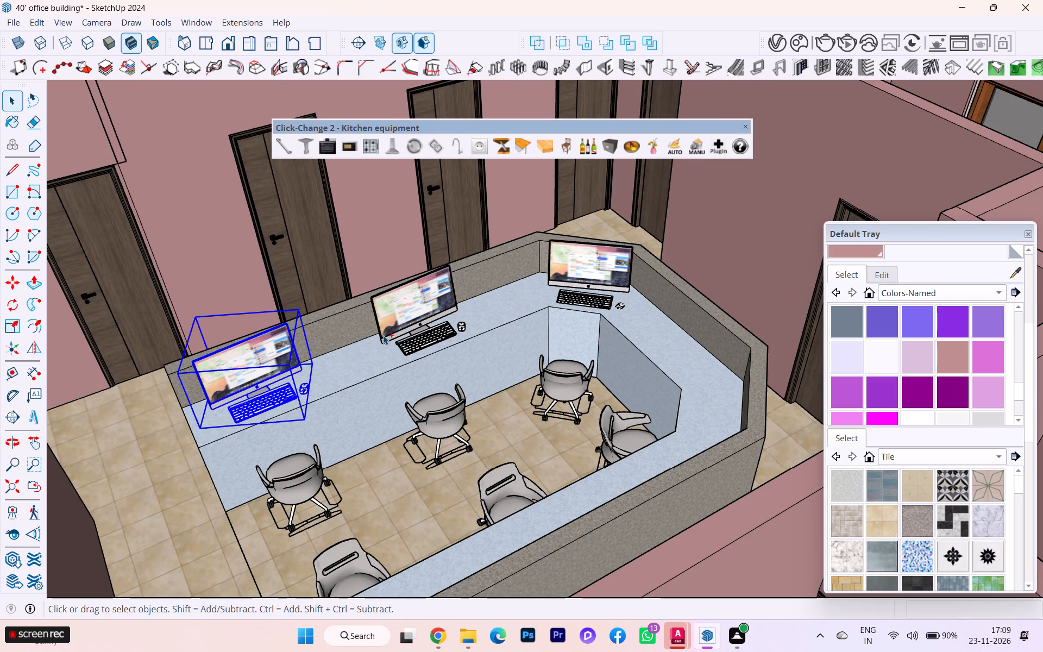
left_click(394, 328, "ctrl")
left_click(587, 281, "ctrl")
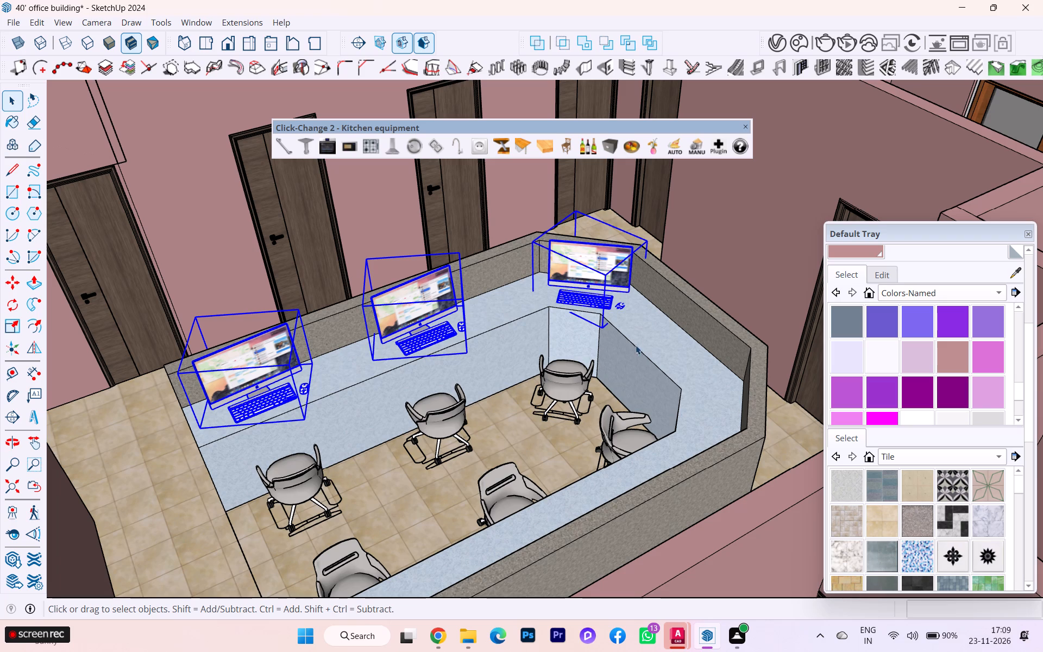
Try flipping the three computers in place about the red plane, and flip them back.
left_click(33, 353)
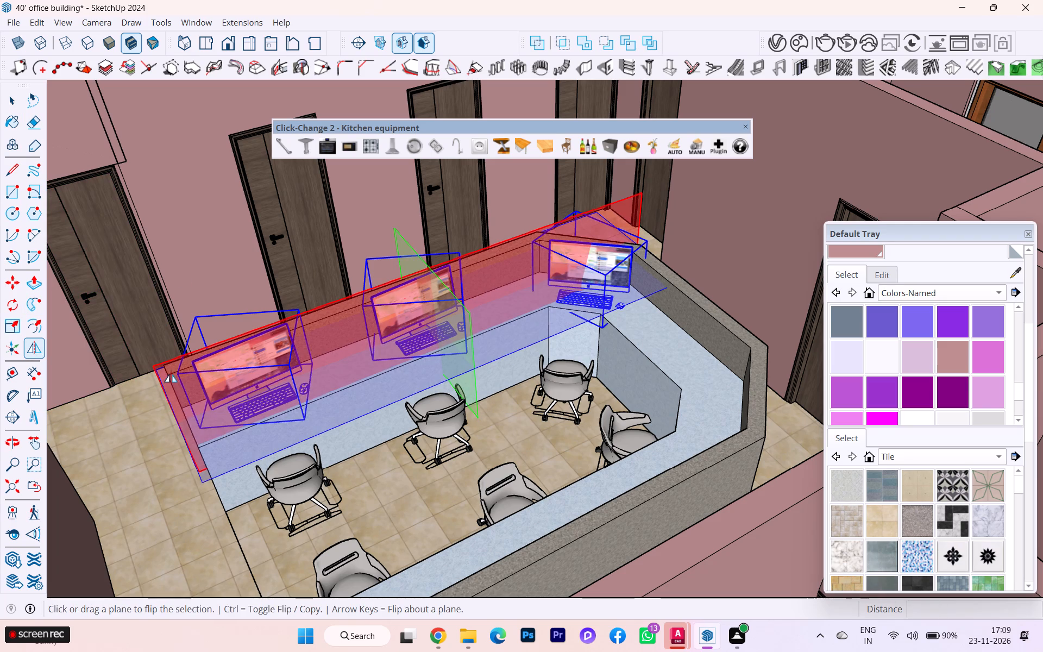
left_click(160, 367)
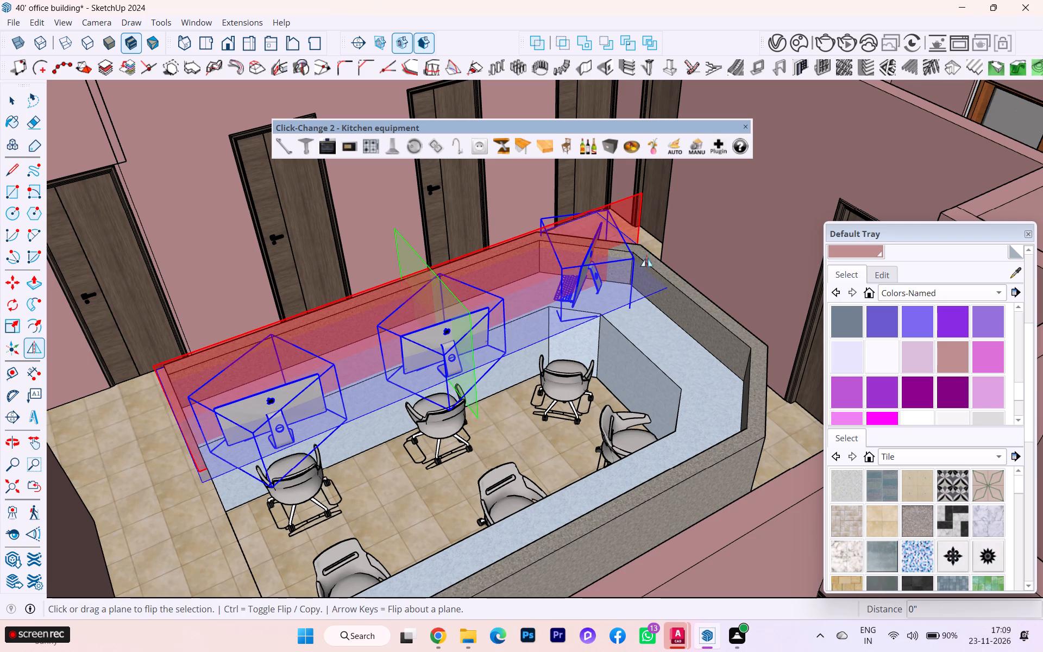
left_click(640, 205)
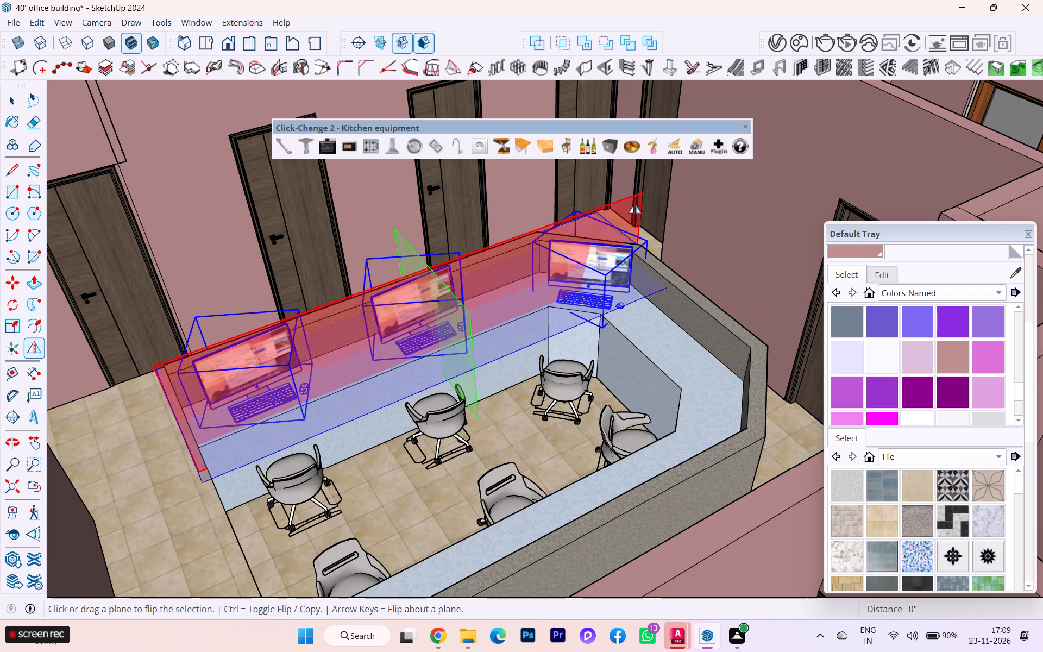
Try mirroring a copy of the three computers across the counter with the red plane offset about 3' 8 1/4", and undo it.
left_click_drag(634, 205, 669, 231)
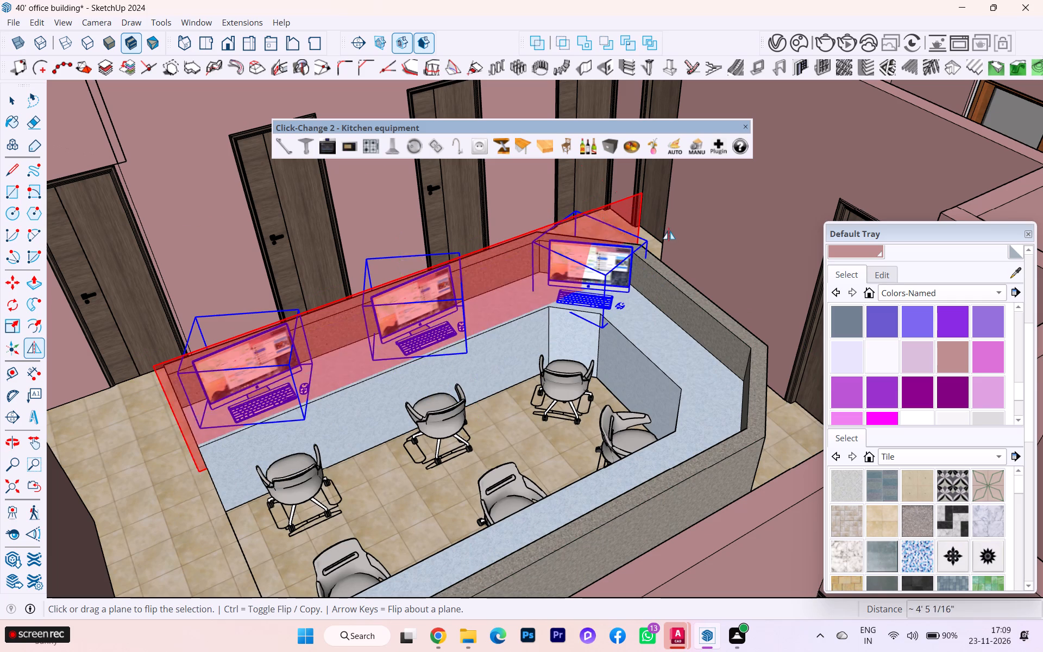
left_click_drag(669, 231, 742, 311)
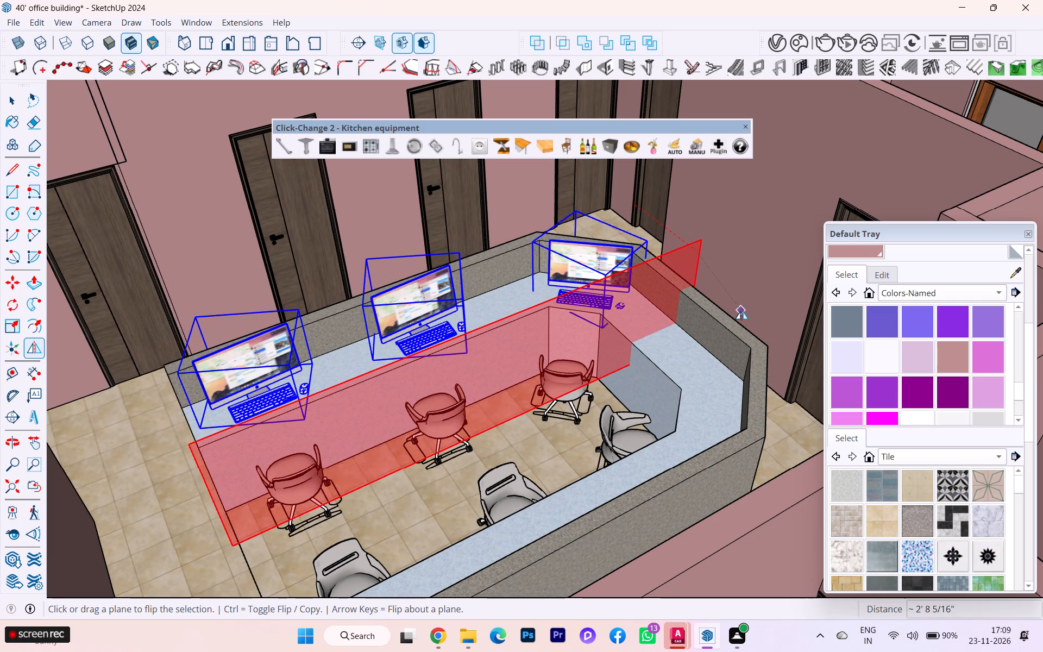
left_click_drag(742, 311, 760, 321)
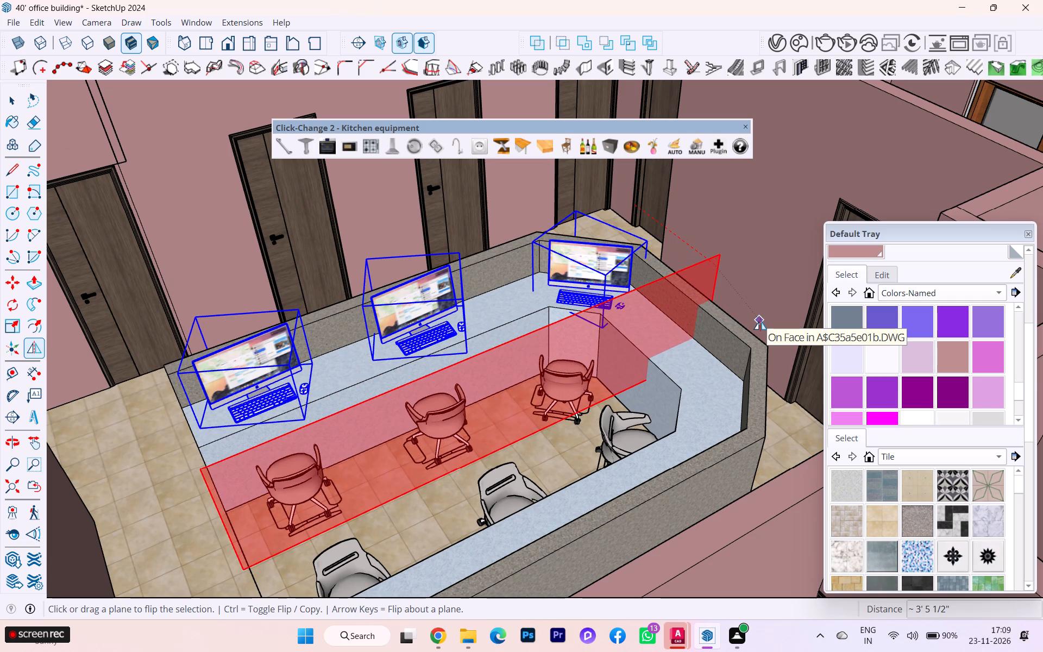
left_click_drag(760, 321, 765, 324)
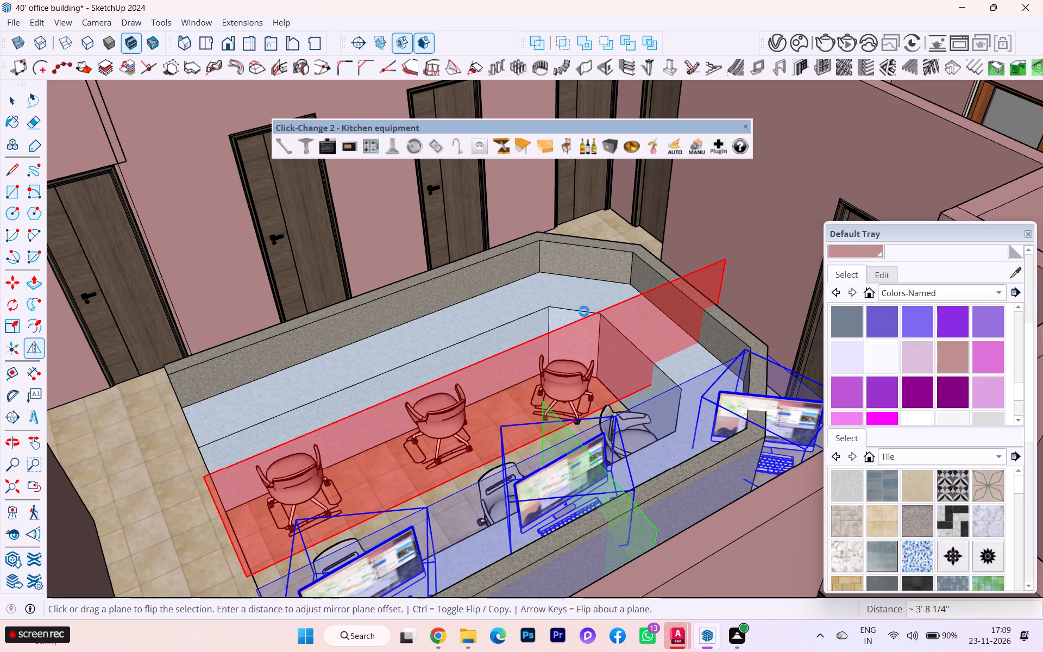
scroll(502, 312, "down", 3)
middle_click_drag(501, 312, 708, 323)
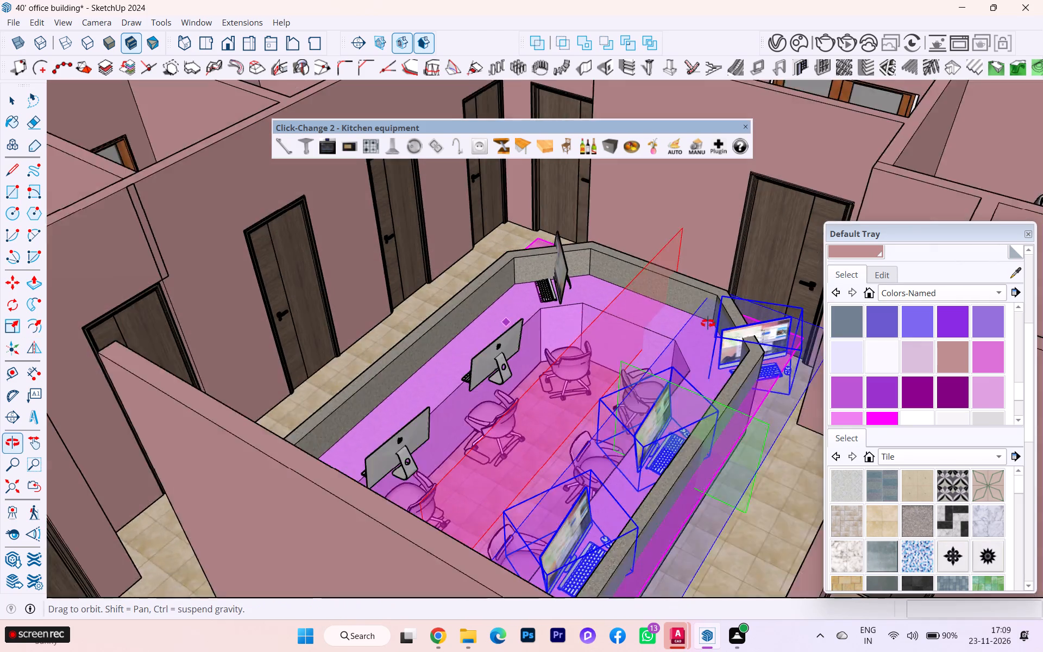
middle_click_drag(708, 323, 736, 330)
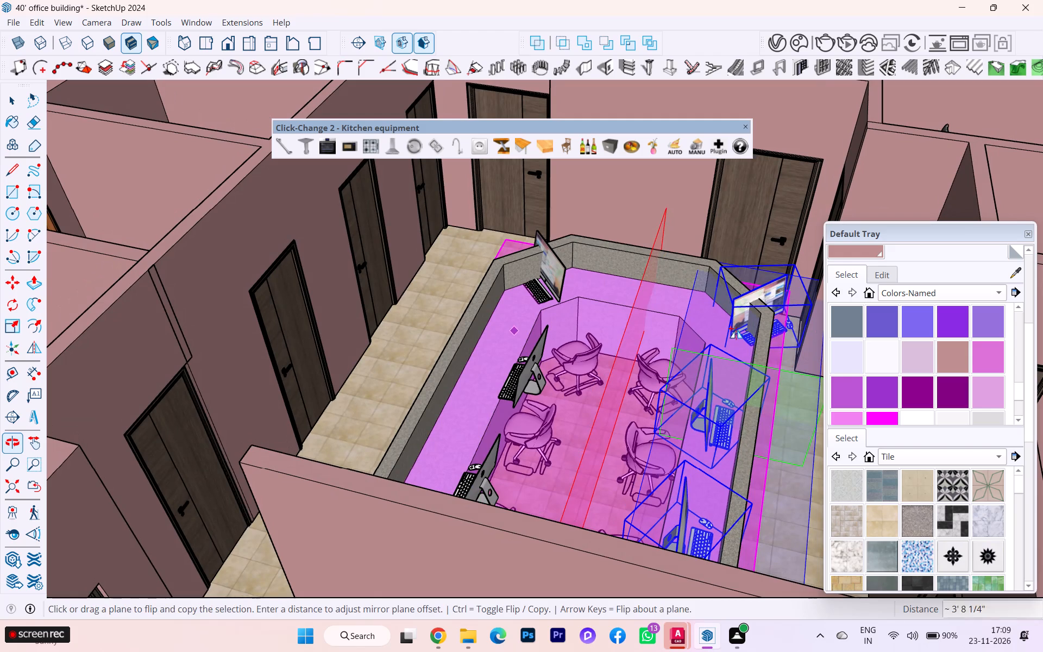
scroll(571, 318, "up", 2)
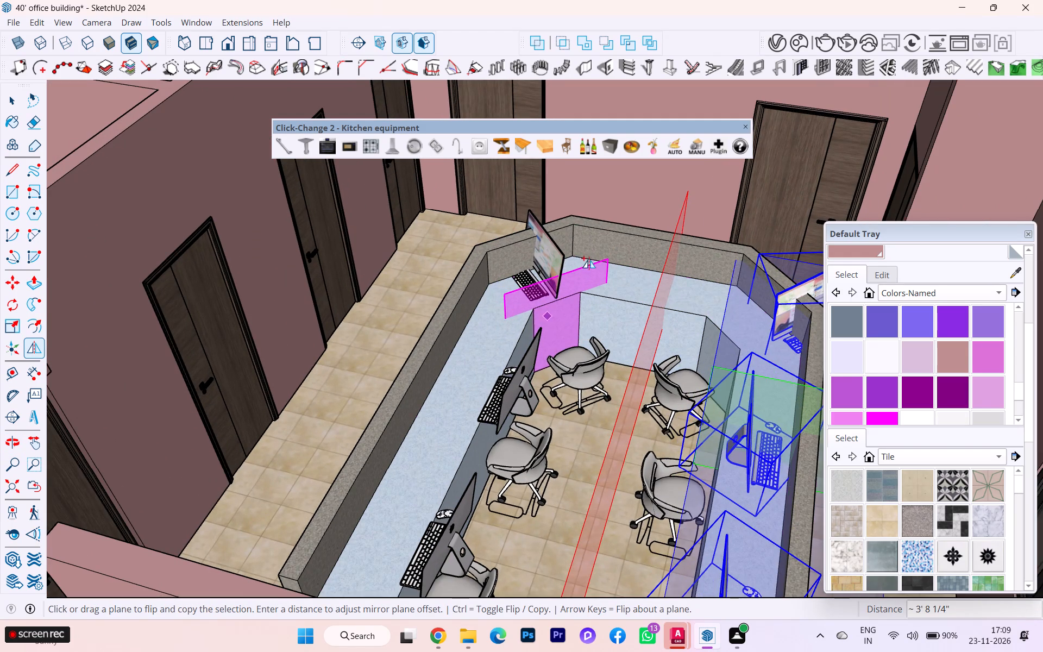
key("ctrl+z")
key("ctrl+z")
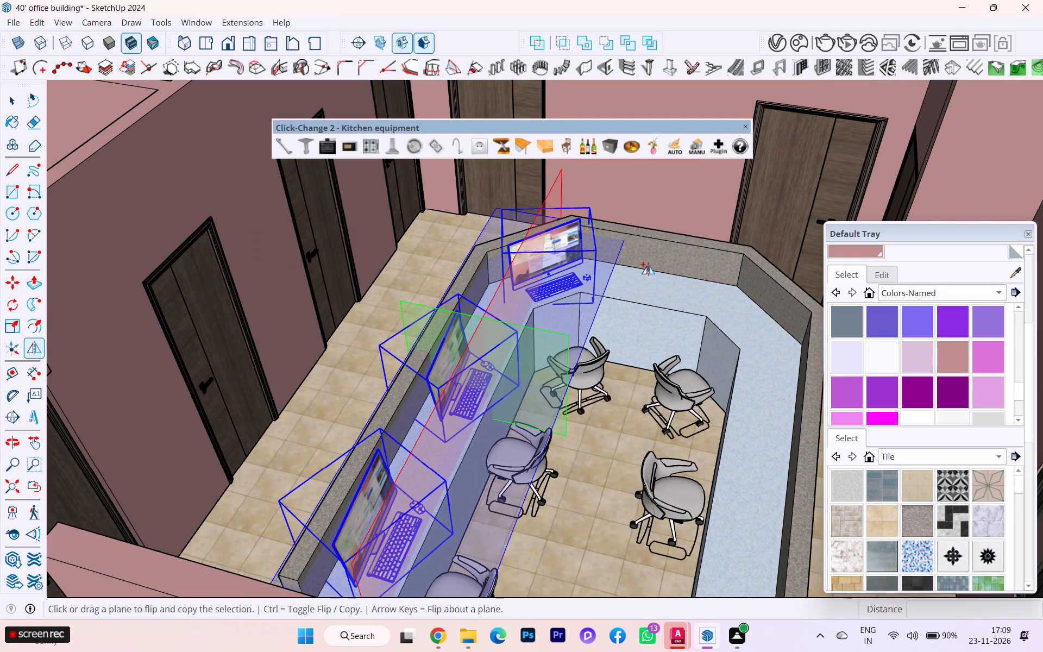
Mirror a copy of the three computers onto the opposite side of the counter, offsetting the red plane about 3' 1 3/8".
scroll(529, 236, "down", 2)
scroll(531, 225, "up", 1)
scroll(531, 223, "down", 1)
scroll(550, 178, "down", 1)
scroll(550, 178, "up", 1)
scroll(550, 178, "down", 2)
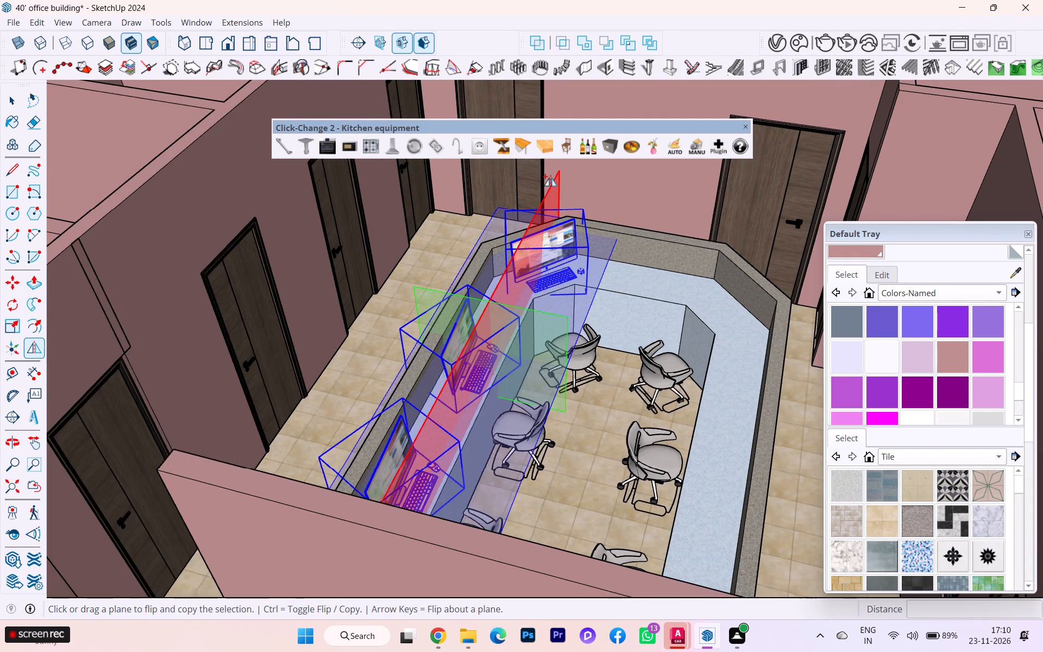
scroll(537, 323, "down", 2)
scroll(502, 374, "up", 13)
scroll(458, 393, "down", 1)
scroll(458, 393, "up", 2)
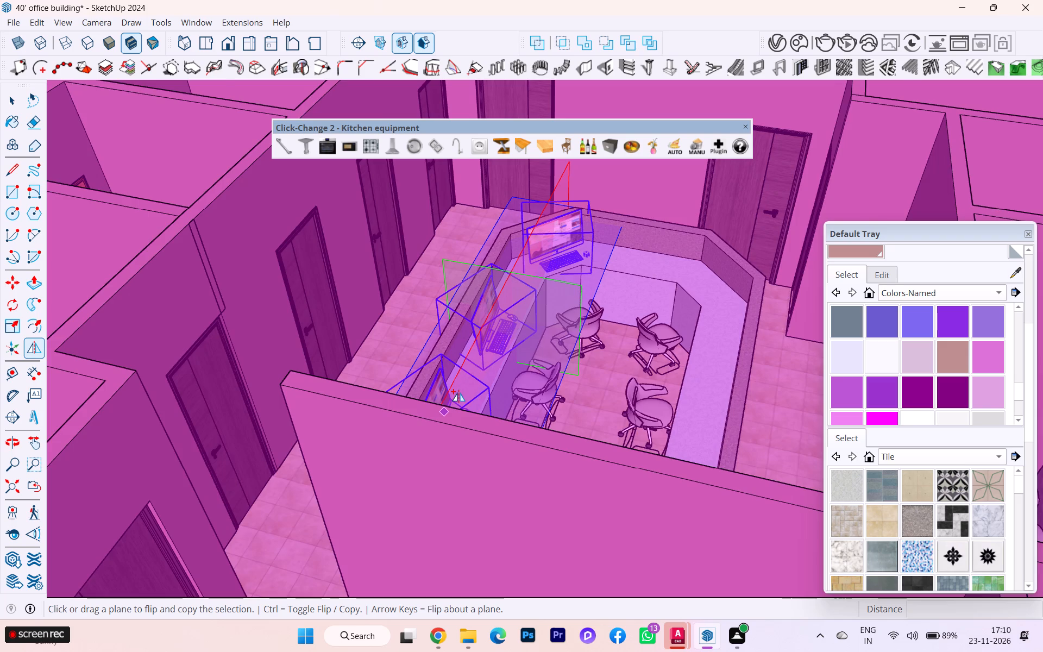
scroll(458, 393, "up", 5)
scroll(447, 404, "down", 1)
scroll(447, 404, "up", 2)
scroll(447, 404, "down", 1)
scroll(447, 404, "up", 5)
left_click_drag(449, 406, 618, 435)
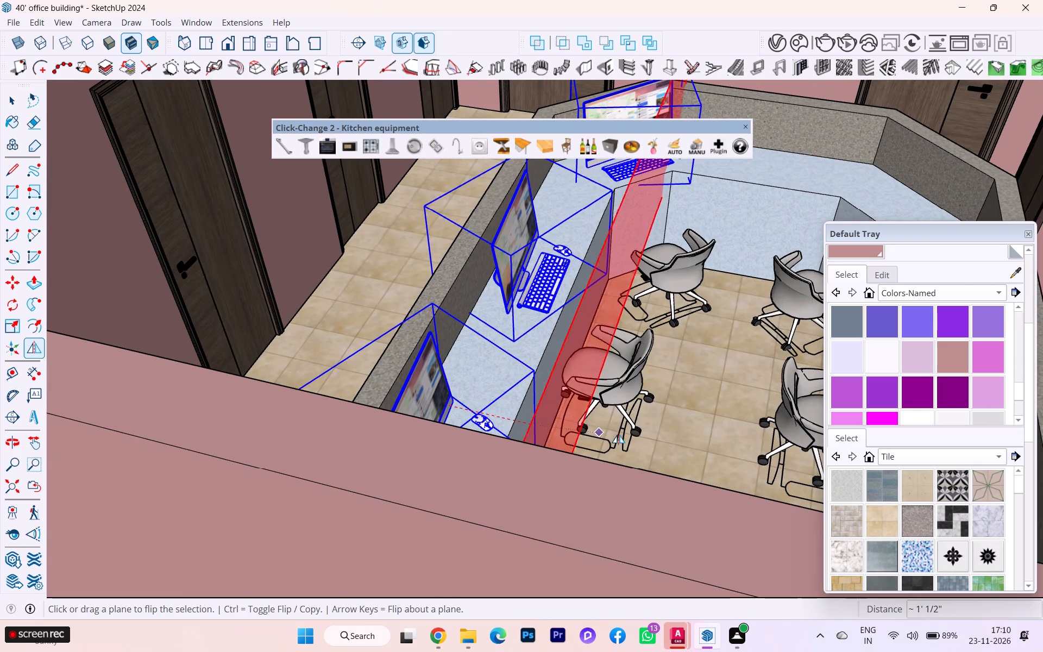
left_click_drag(618, 435, 707, 438)
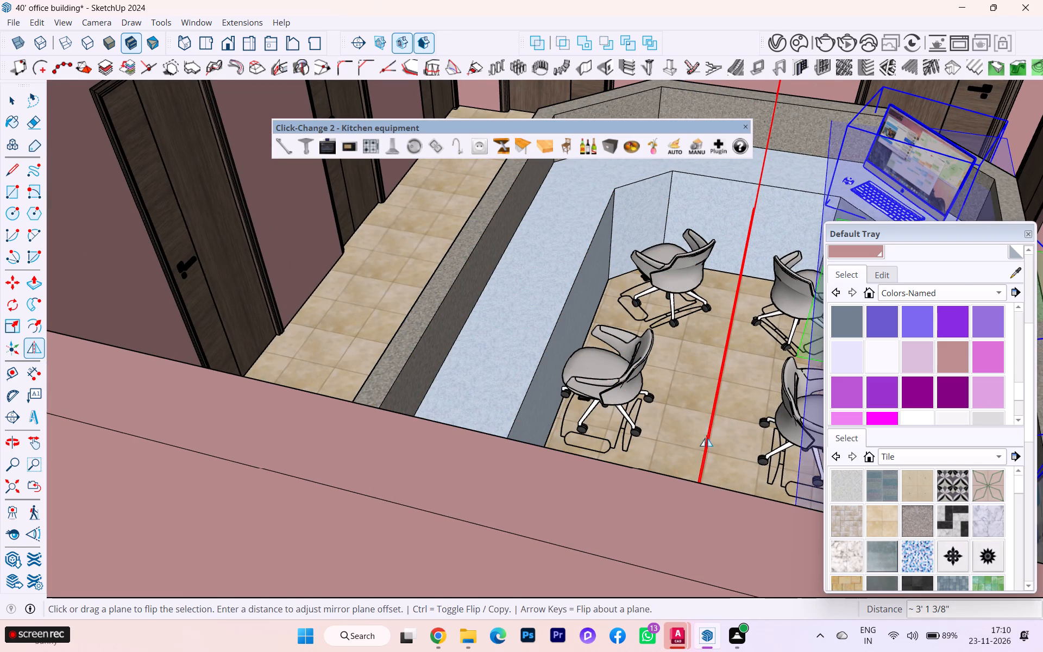
scroll(612, 403, "down", 3)
scroll(608, 404, "up", 1)
scroll(601, 405, "down", 1)
scroll(384, 333, "down", 4)
scroll(391, 331, "up", 1)
scroll(391, 331, "down", 2)
scroll(527, 355, "down", 3)
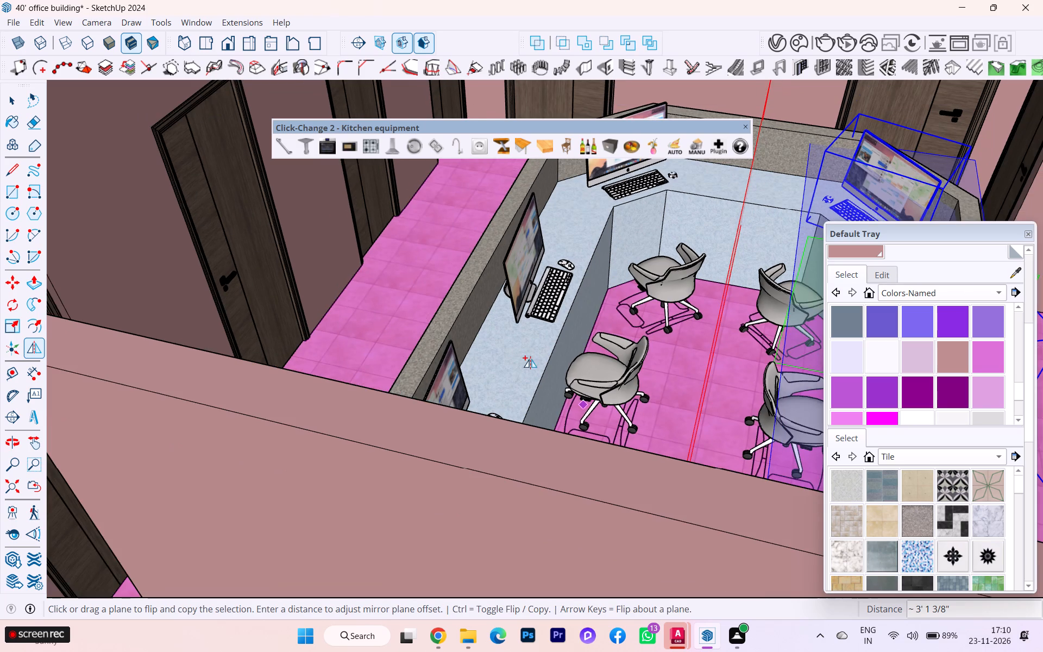
scroll(530, 359, "down", 5)
scroll(390, 286, "down", 1)
scroll(390, 286, "up", 2)
scroll(390, 286, "down", 7)
scroll(390, 286, "up", 1)
scroll(390, 286, "down", 1)
middle_click_drag(424, 297, 734, 356)
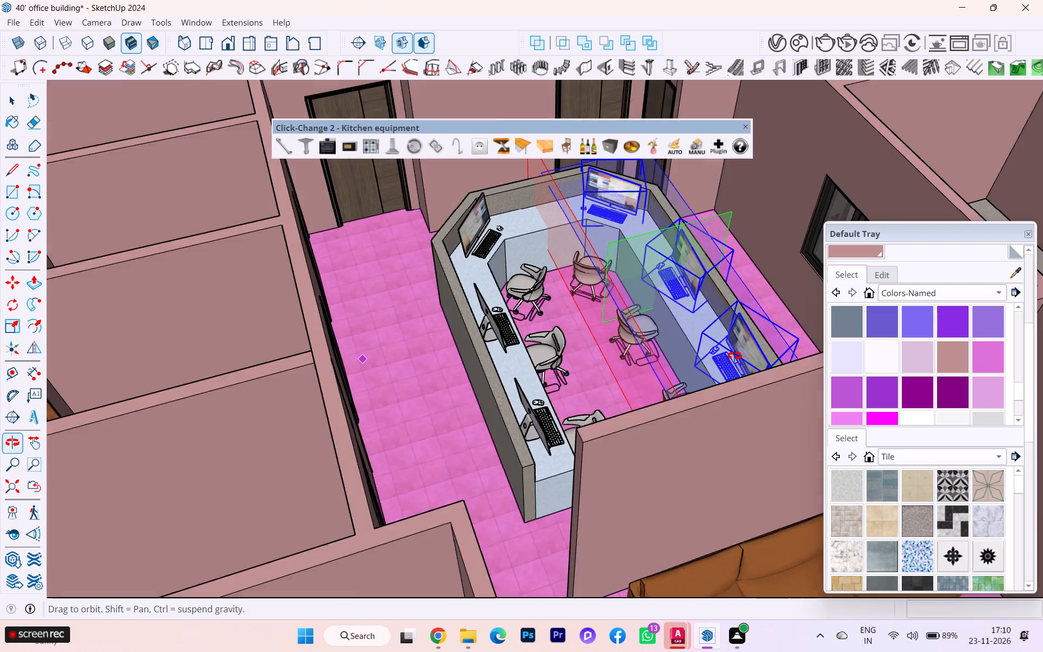
middle_click_drag(734, 356, 740, 356)
Examine from several angles how the mirrored computers sit on the countertop relative to the chairs and counter walls.
left_click(7, 100)
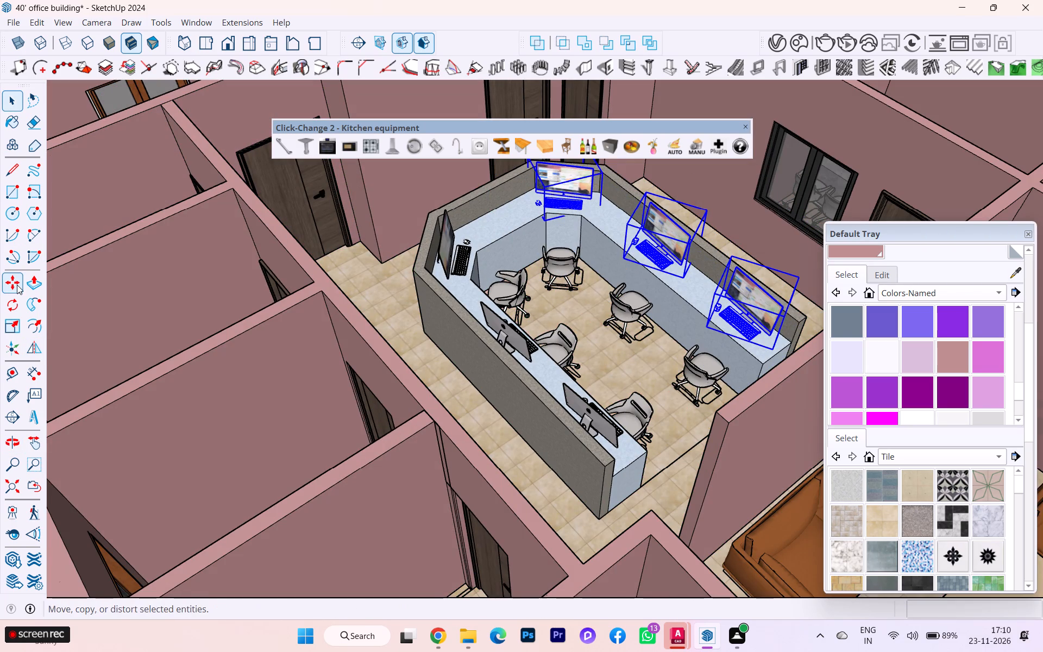
left_click(17, 285)
scroll(664, 259, "up", 7)
scroll(709, 287, "up", 2)
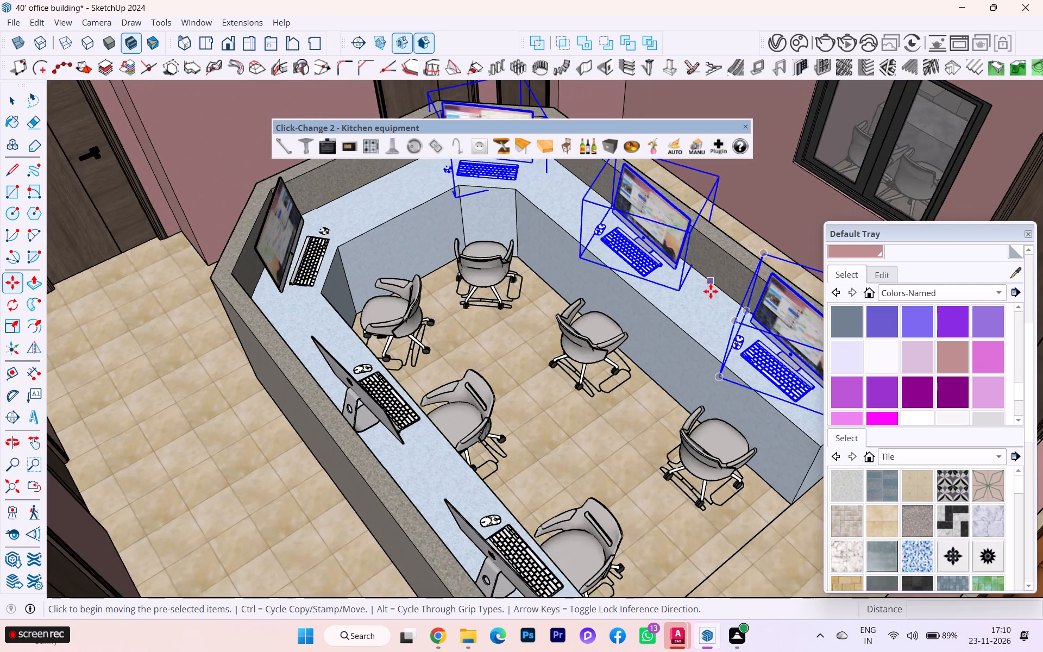
scroll(711, 291, "up", 2)
scroll(660, 324, "down", 1)
middle_click_drag(660, 324, 871, 318)
scroll(303, 267, "up", 2)
scroll(303, 266, "down", 1)
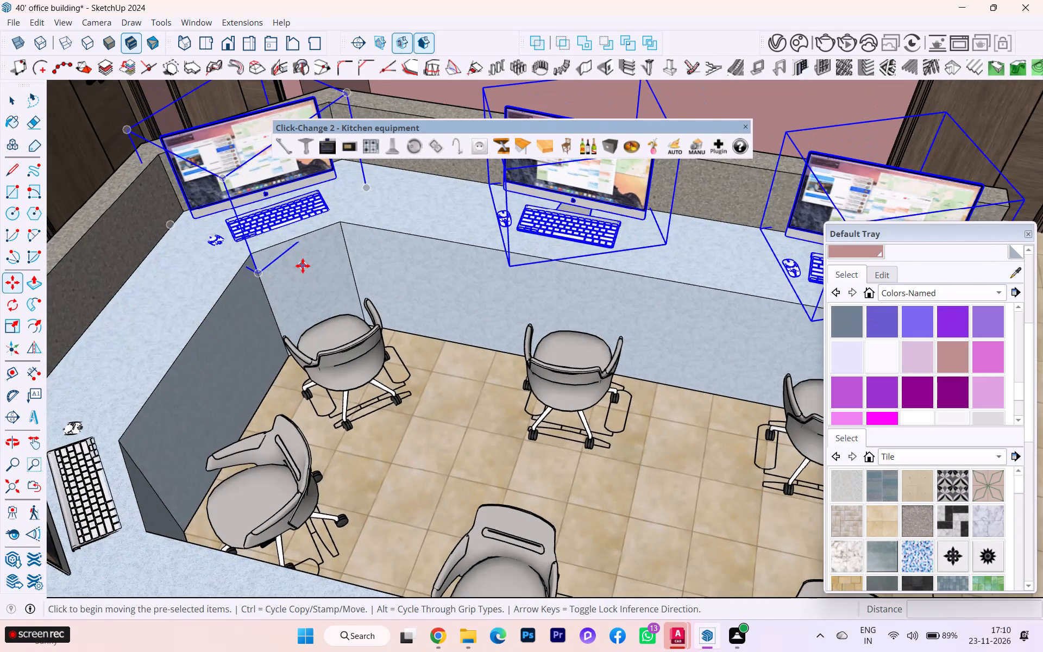
scroll(381, 254, "up", 3)
middle_click_drag(551, 260, 646, 189)
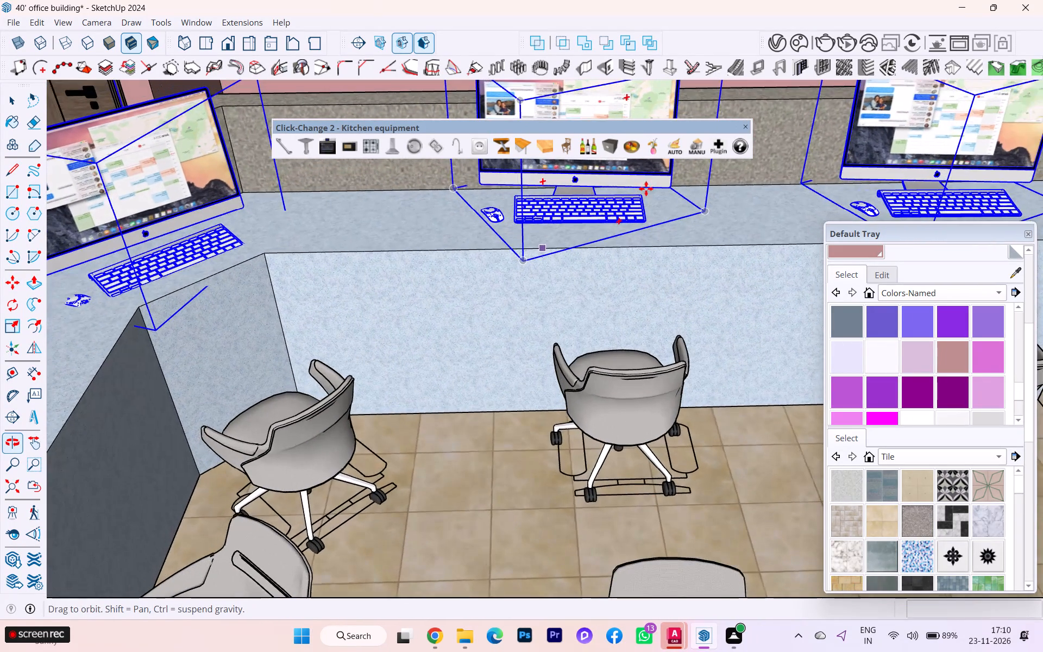
scroll(417, 256, "down", 8)
middle_click_drag(378, 283, 384, 360)
scroll(455, 336, "down", 3)
scroll(512, 373, "down", 5)
scroll(513, 375, "up", 1)
scroll(513, 375, "down", 2)
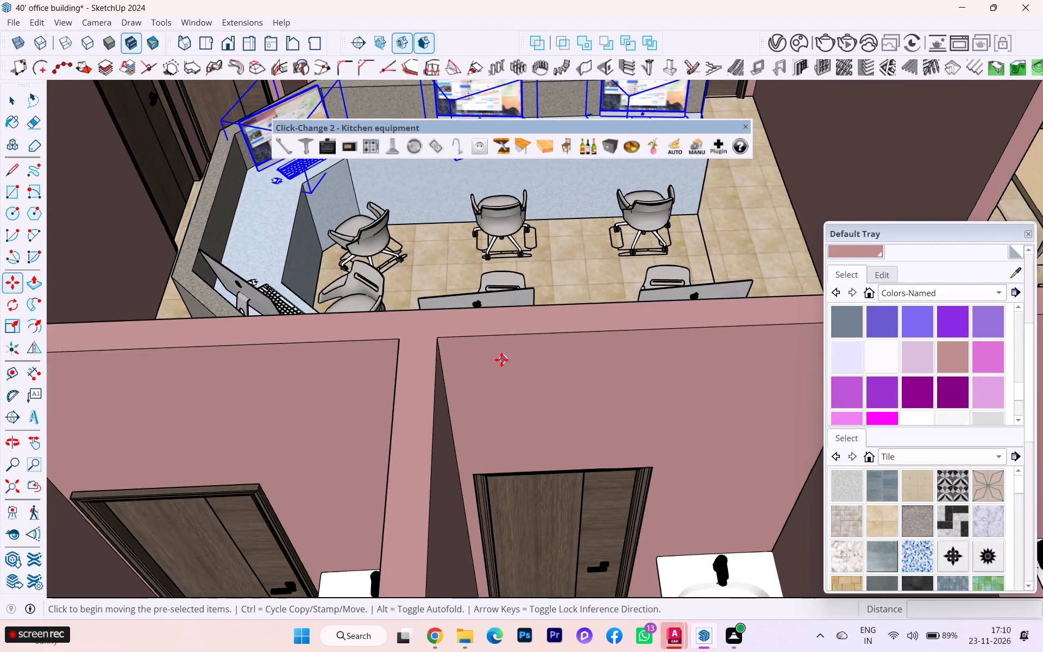
scroll(501, 360, "down", 2)
middle_click_drag(488, 396, 483, 449)
scroll(284, 171, "up", 2)
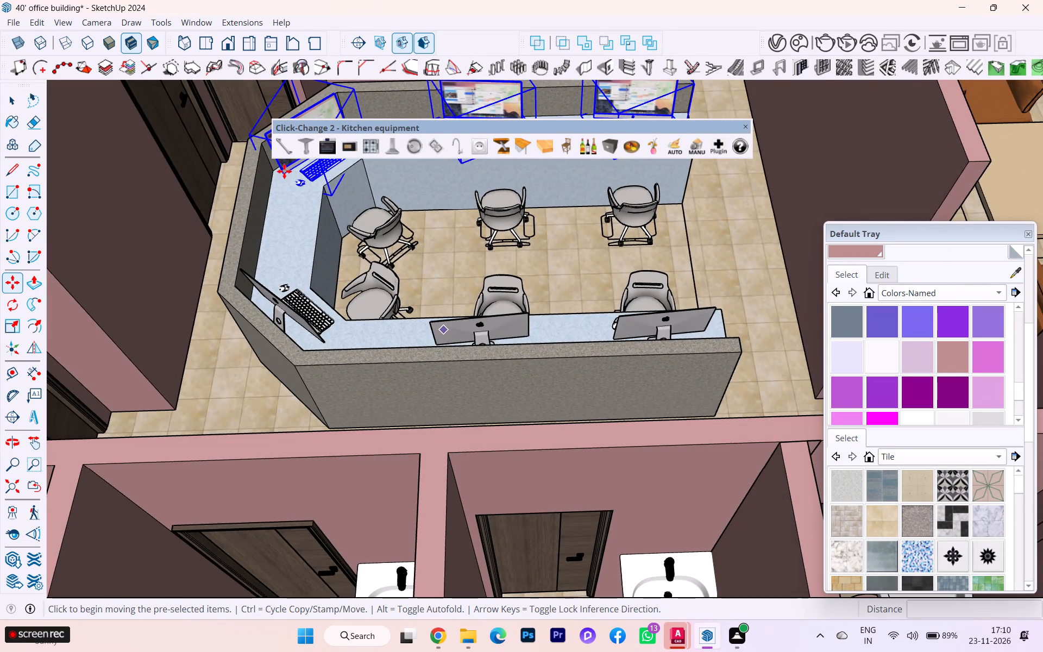
scroll(284, 171, "up", 6)
scroll(307, 202, "down", 1)
scroll(309, 203, "up", 2)
scroll(309, 203, "down", 2)
scroll(311, 205, "up", 2)
scroll(311, 205, "down", 3)
scroll(319, 218, "up", 1)
scroll(321, 226, "down", 7)
scroll(325, 228, "up", 3)
scroll(326, 227, "down", 1)
scroll(326, 227, "up", 1)
scroll(354, 215, "down", 7)
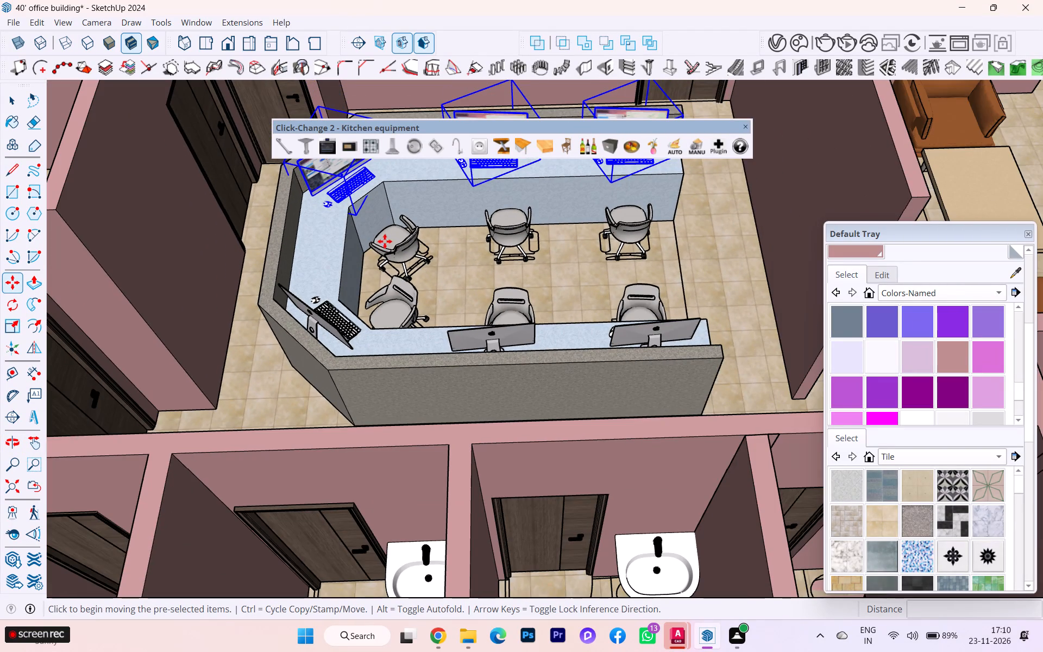
scroll(413, 264, "up", 1)
scroll(416, 260, "down", 1)
scroll(416, 259, "up", 3)
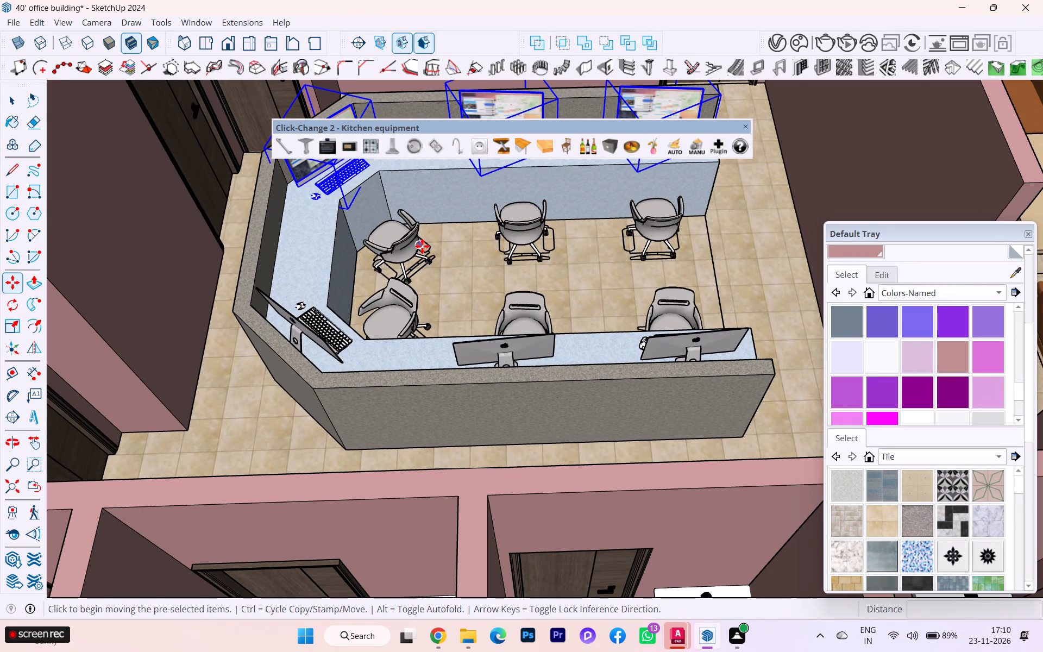
scroll(425, 243, "up", 1)
scroll(429, 242, "down", 6)
scroll(454, 275, "up", 1)
scroll(457, 264, "down", 2)
scroll(491, 230, "up", 3)
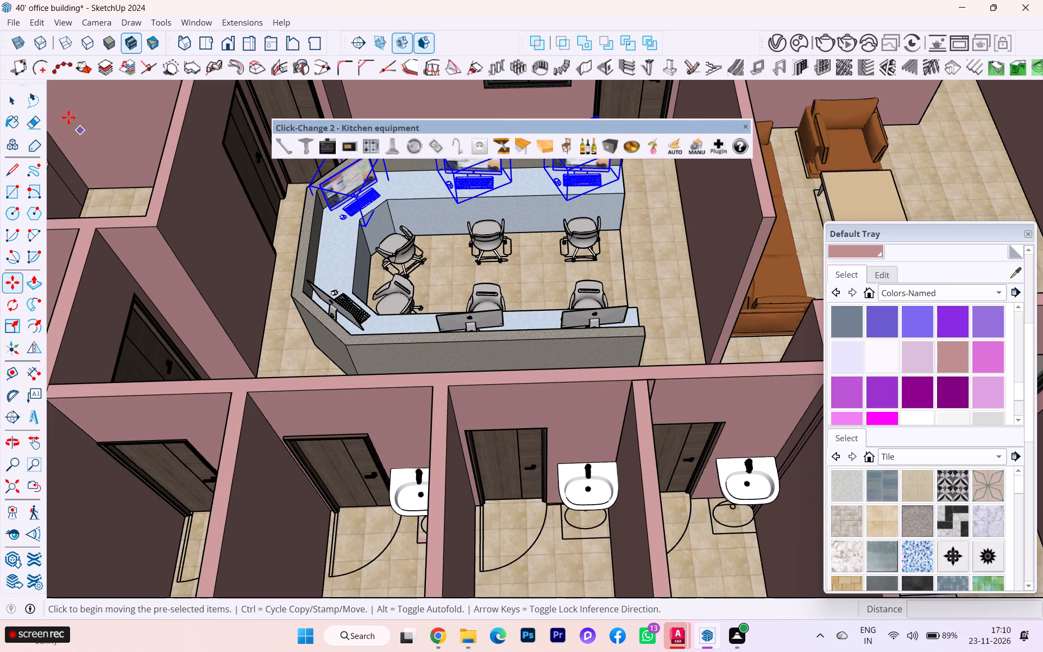
Clear the selection so that no computer or building component stays selected.
left_click(10, 104)
left_click(265, 247)
scroll(329, 278, "down", 5)
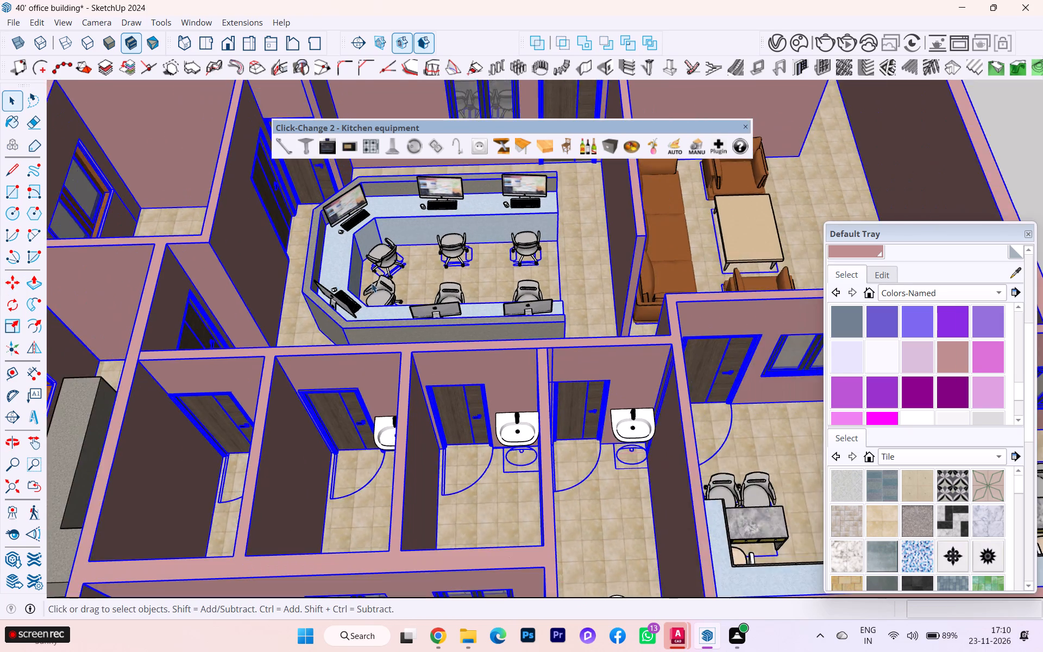
scroll(372, 283, "down", 2)
scroll(375, 286, "up", 1)
scroll(375, 287, "down", 4)
scroll(444, 309, "up", 1)
left_click(876, 145)
Review the reception counter with computers on both sides within the whole office layout from above.
scroll(441, 273, "up", 1)
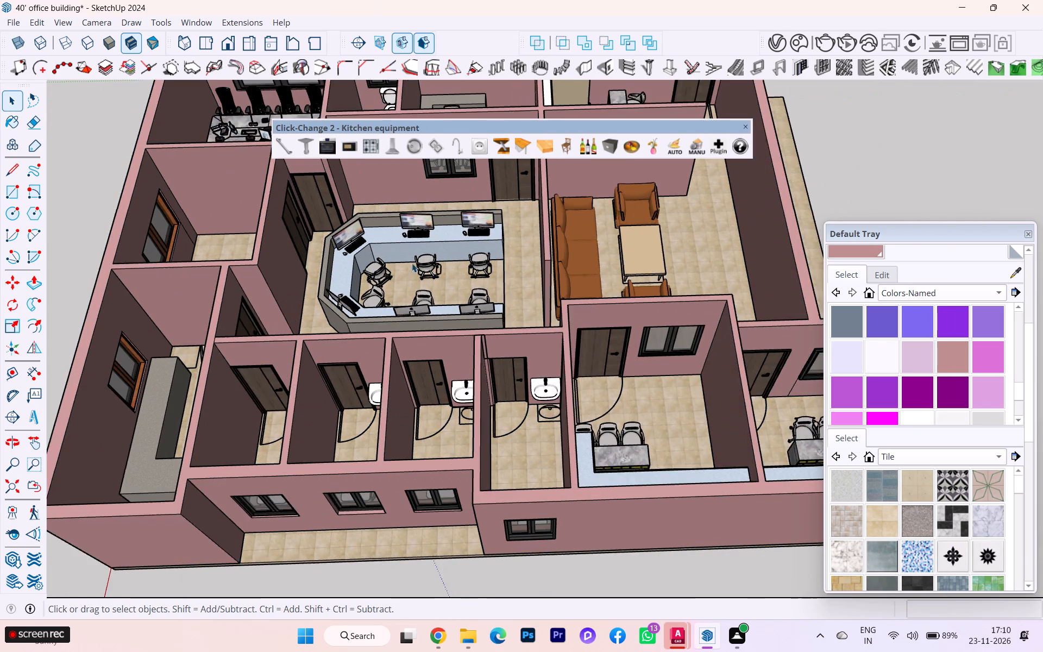
scroll(412, 263, "up", 2)
scroll(335, 223, "down", 7)
scroll(370, 227, "up", 1)
middle_click_drag(391, 240, 436, 314)
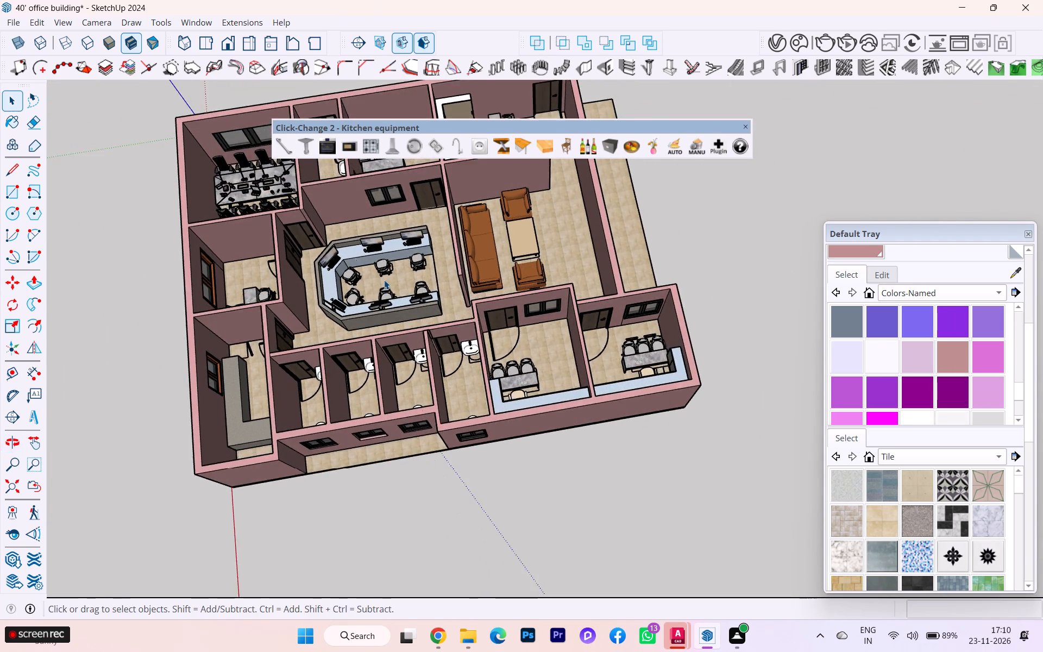
scroll(338, 243, "down", 1)
scroll(337, 242, "up", 2)
scroll(336, 238, "down", 3)
scroll(336, 237, "up", 10)
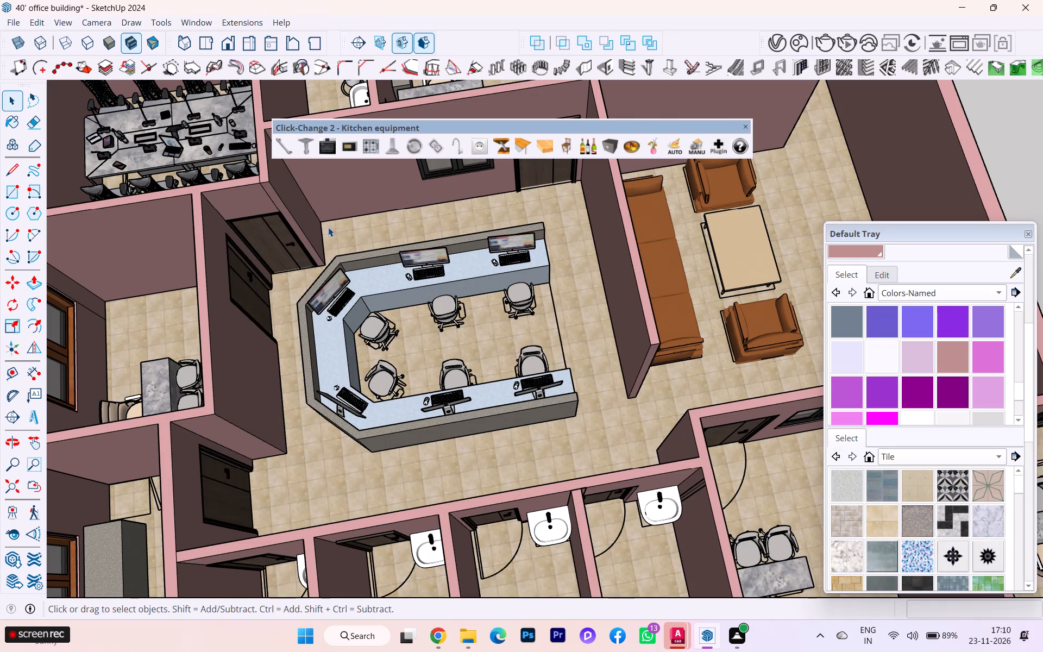
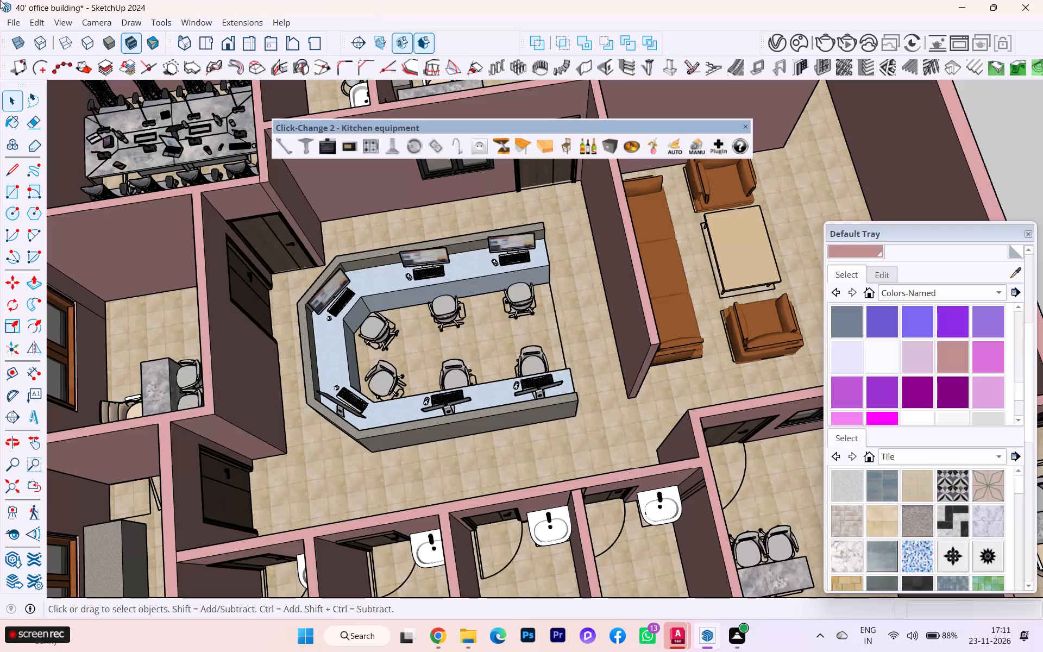
Examine the furnished reception counter together with the surrounding lounge, washrooms and office rooms in a wider view of the layout.
scroll(102, 18, "down", 2)
scroll(161, 39, "up", 1)
scroll(161, 39, "down", 3)
scroll(161, 39, "up", 1)
scroll(161, 39, "down", 1)
scroll(84, 148, "down", 3)
scroll(105, 148, "up", 1)
scroll(107, 148, "down", 3)
scroll(467, 258, "down", 3)
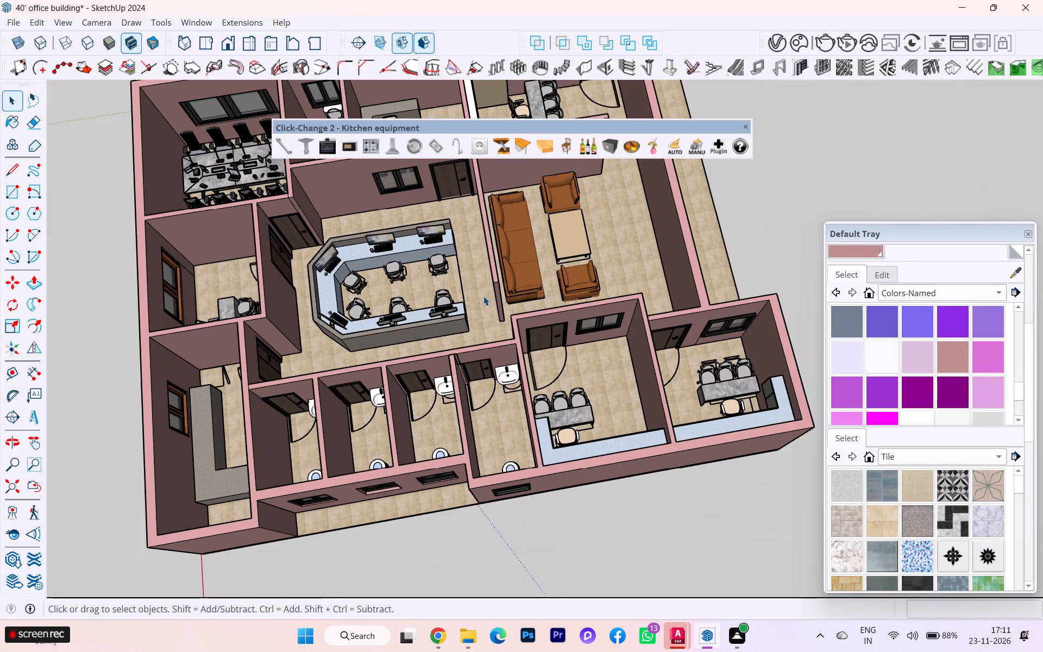
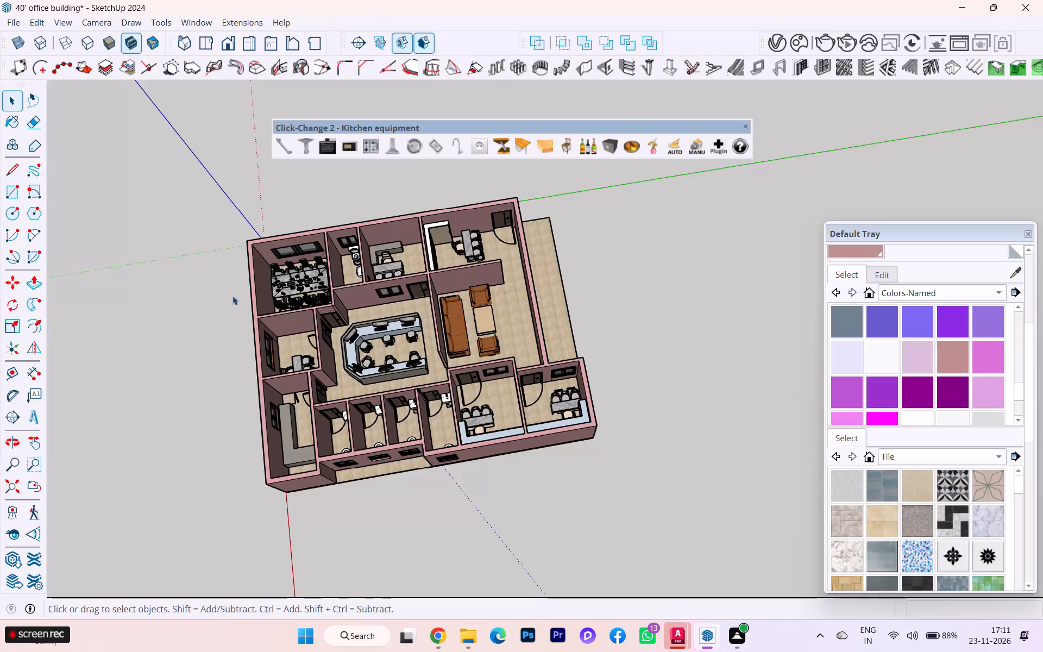
Examine the conference room, reception counter, lounge and surrounding furnished offices from several angles.
scroll(233, 294, "up", 6)
scroll(233, 294, "down", 1)
scroll(233, 294, "up", 1)
scroll(281, 287, "up", 3)
scroll(282, 286, "down", 1)
scroll(282, 286, "up", 1)
scroll(282, 286, "down", 2)
scroll(282, 286, "up", 9)
scroll(310, 275, "down", 1)
scroll(310, 275, "up", 7)
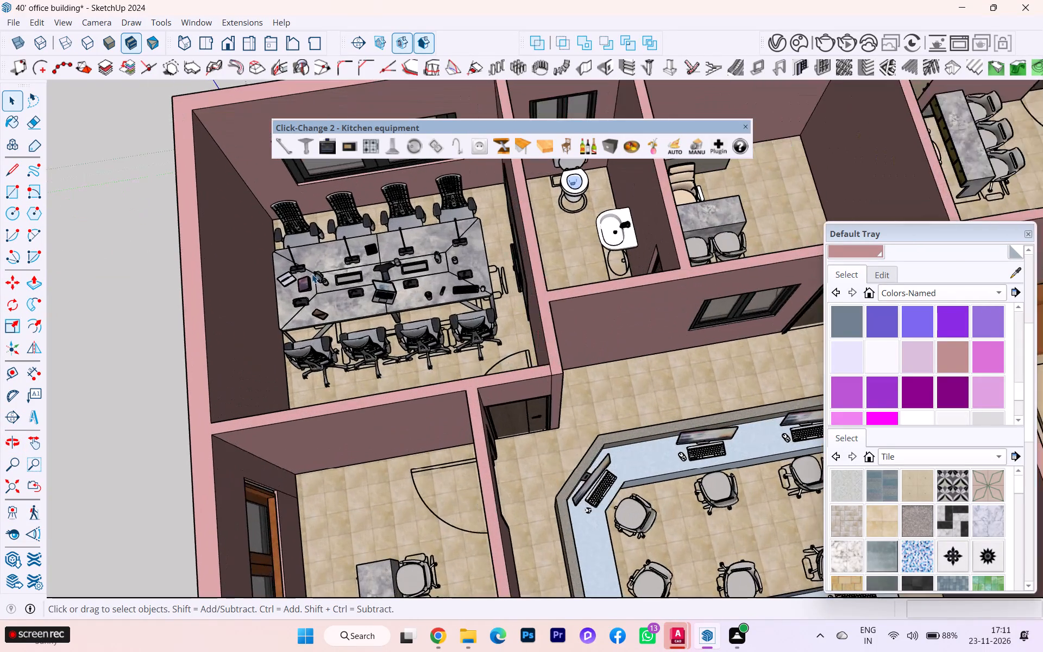
middle_click_drag(302, 292, 262, 253)
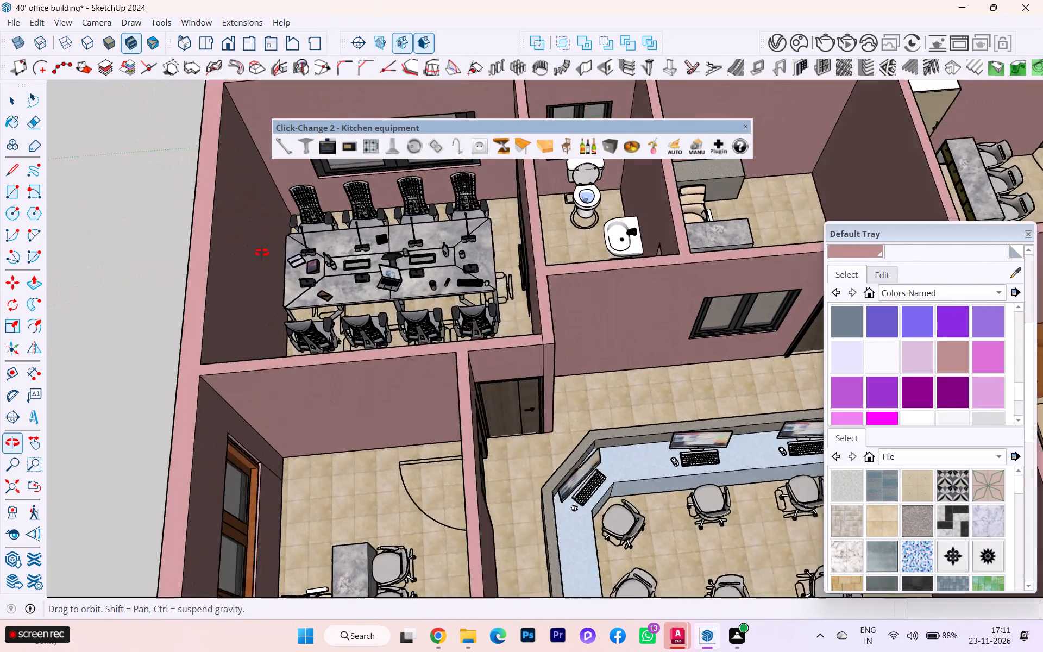
middle_click_drag(262, 253, 198, 254)
scroll(156, 249, "down", 7)
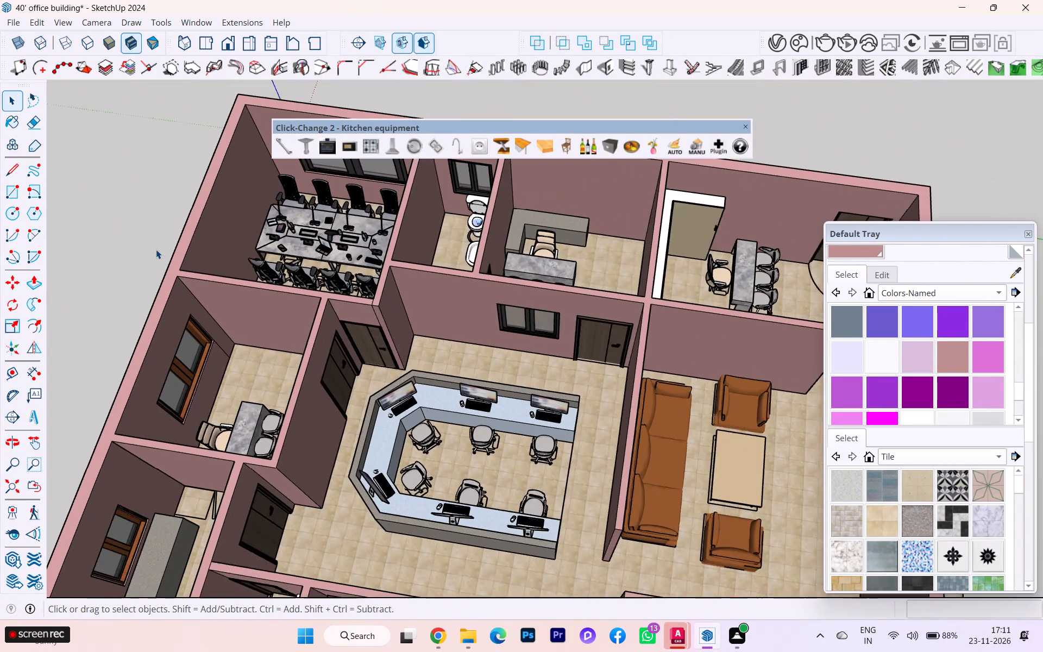
scroll(156, 249, "down", 2)
scroll(281, 285, "up", 4)
scroll(398, 325, "up", 4)
scroll(393, 354, "down", 2)
scroll(395, 358, "up", 2)
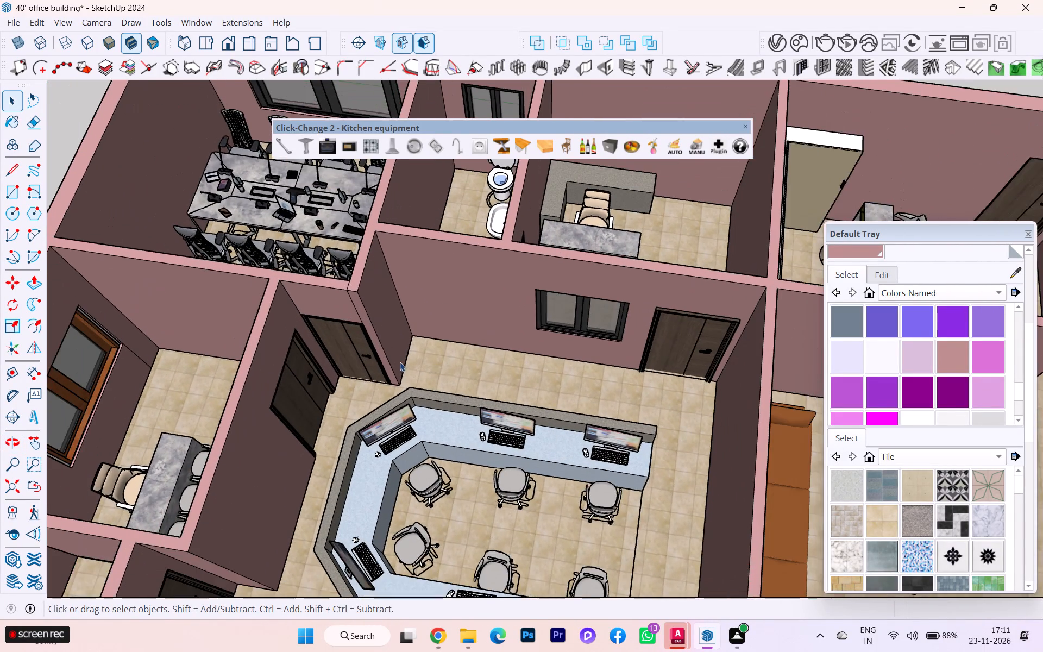
middle_click_drag(336, 362, 52, 285)
scroll(86, 267, "down", 4)
scroll(277, 318, "up", 1)
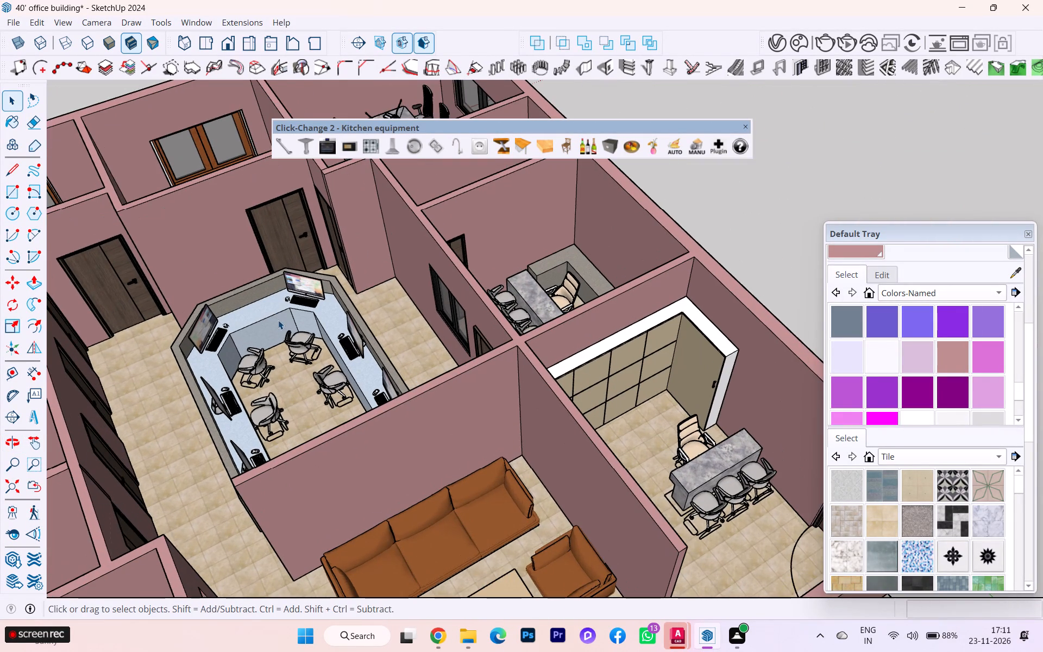
scroll(343, 347, "up", 2)
scroll(362, 353, "down", 2)
middle_click_drag(362, 353, 204, 350)
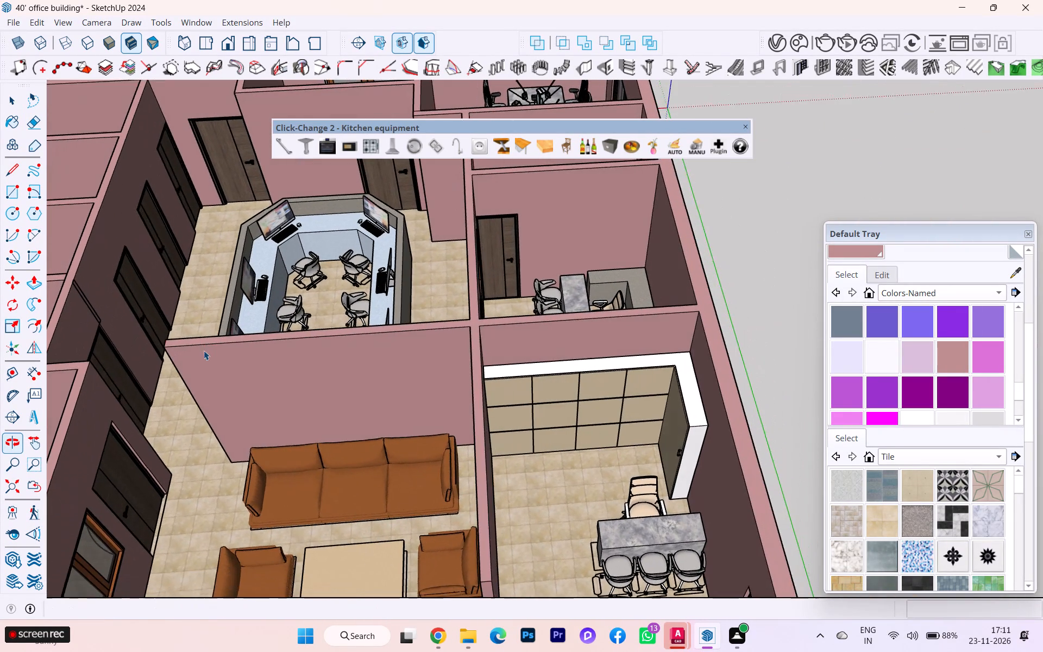
Load the iMac-style Computer model with the green thumbnail background from the 3D Warehouse computer results into the model.
left_click(22, 562)
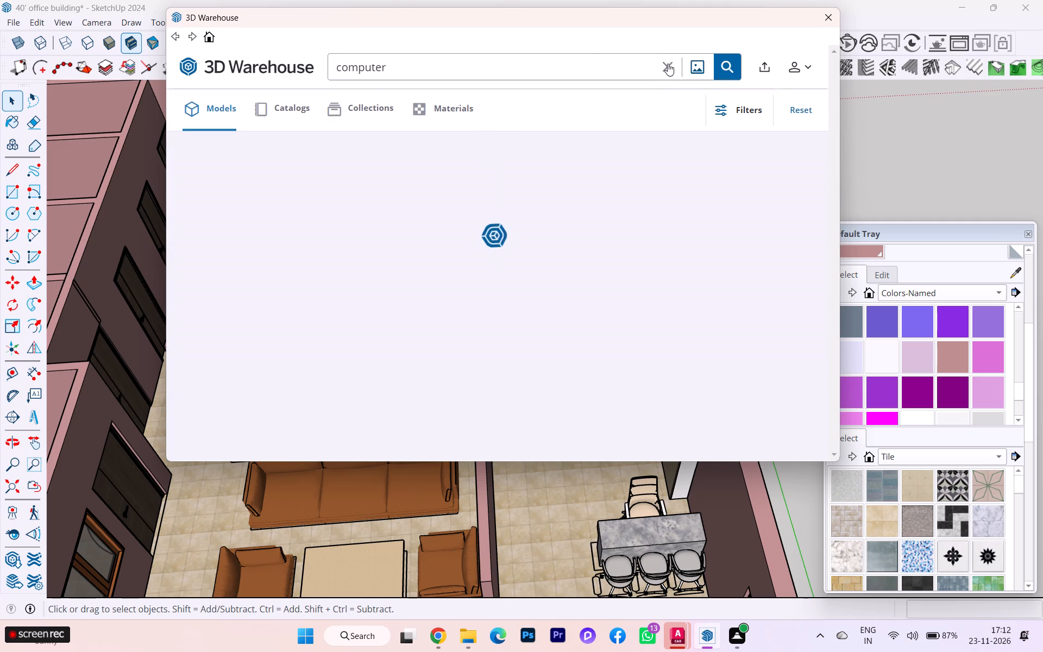
left_click(668, 64)
left_click(557, 69)
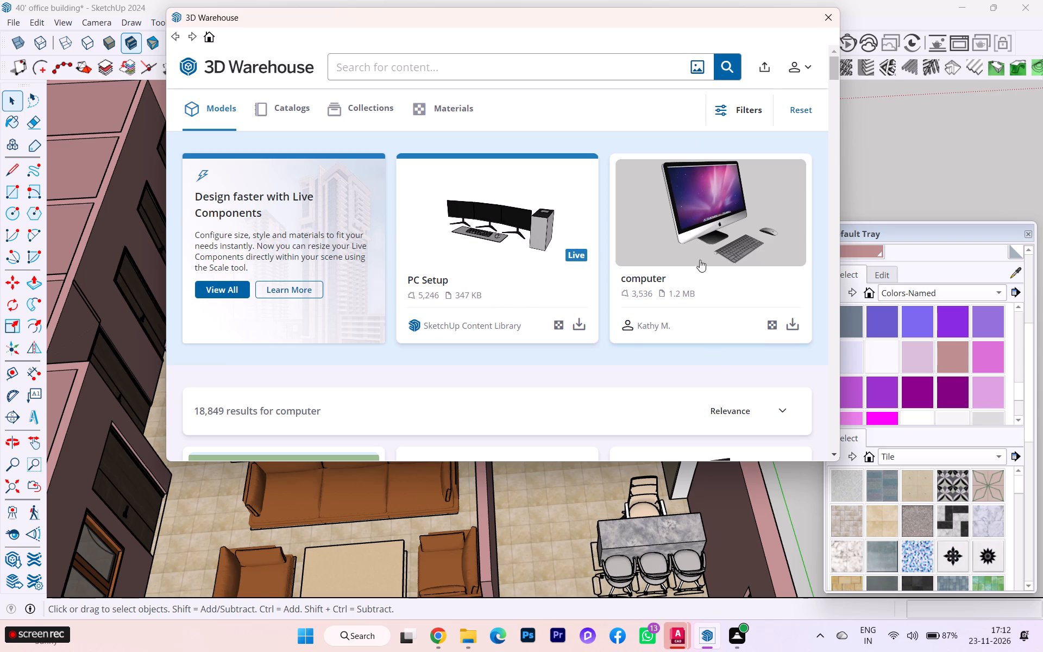
scroll(720, 322, "down", 1)
scroll(768, 262, "down", 2)
scroll(768, 262, "up", 1)
scroll(768, 262, "down", 1)
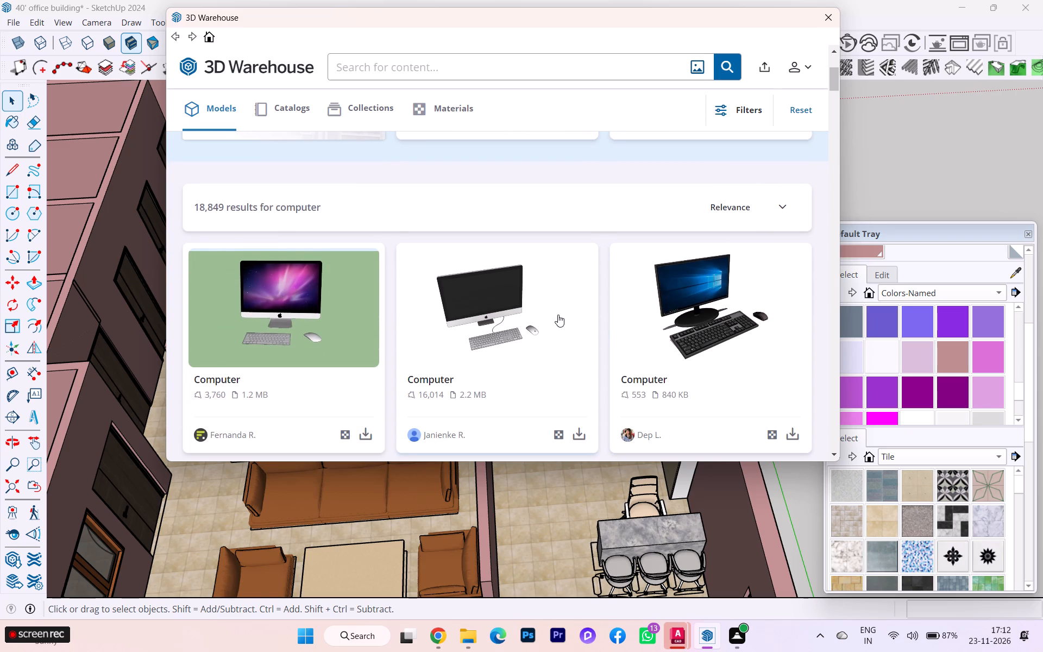
scroll(558, 315, "down", 1)
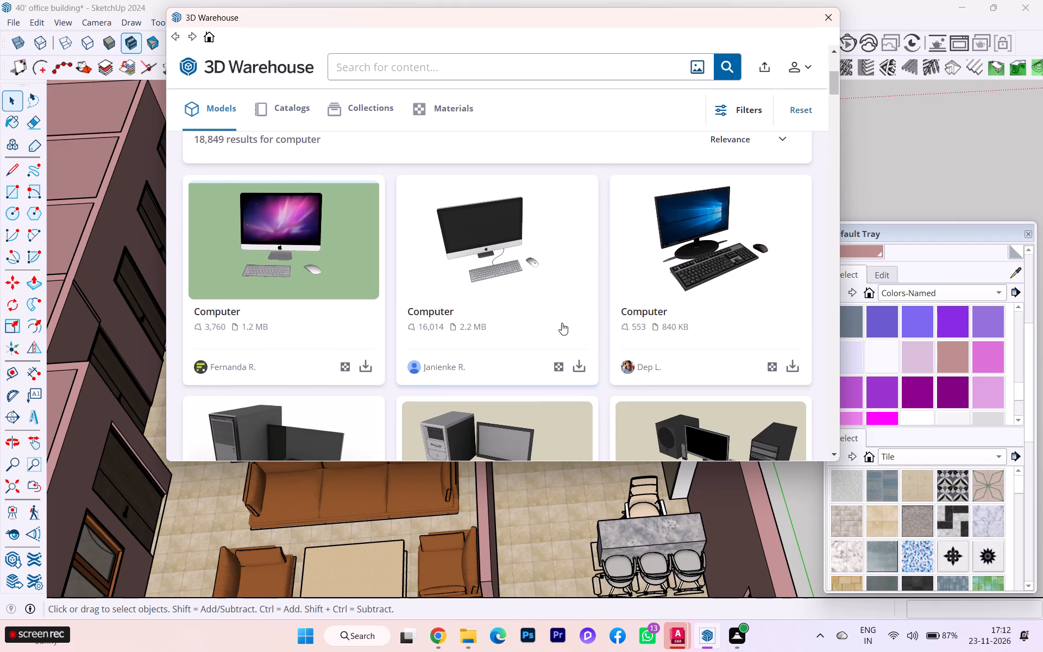
left_click(369, 361)
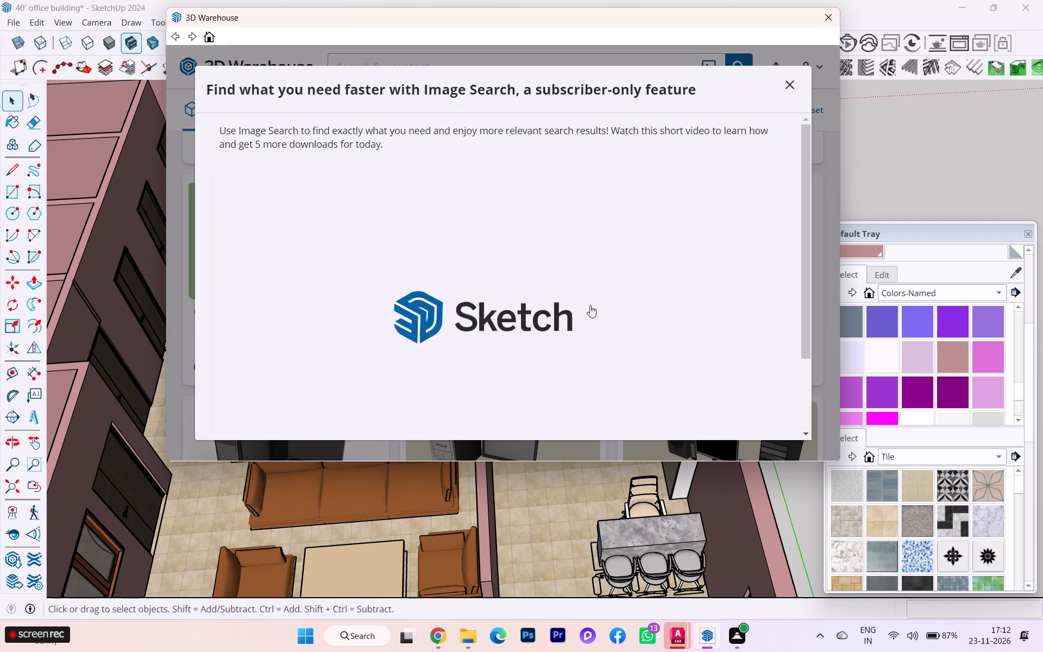
scroll(590, 305, "down", 4)
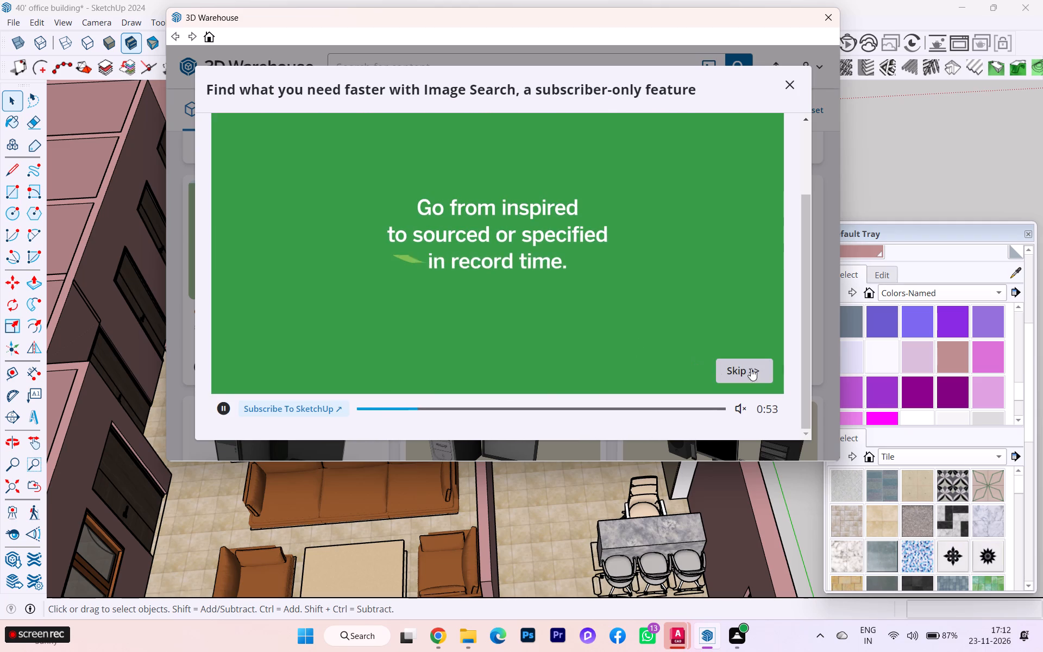
left_click(764, 371)
left_click(639, 403)
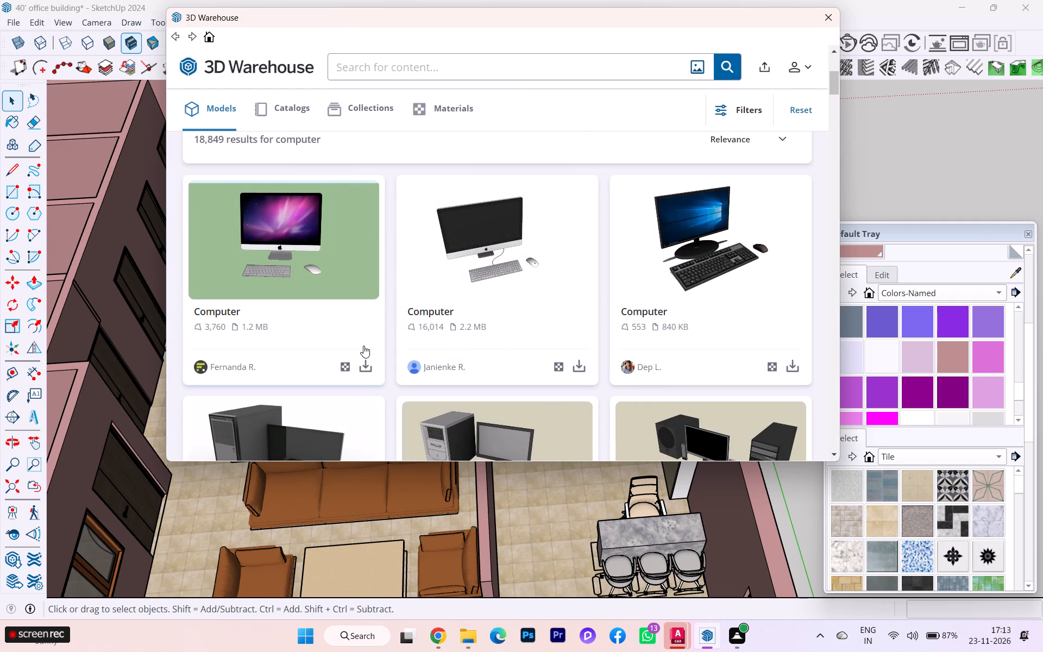
left_click(365, 350)
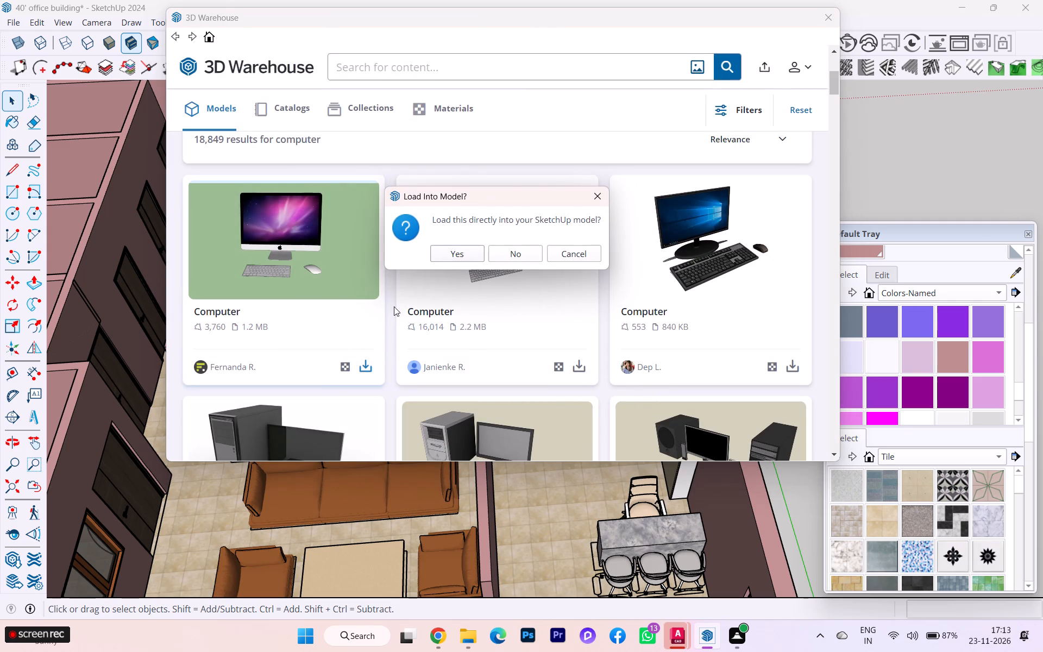
left_click(447, 252)
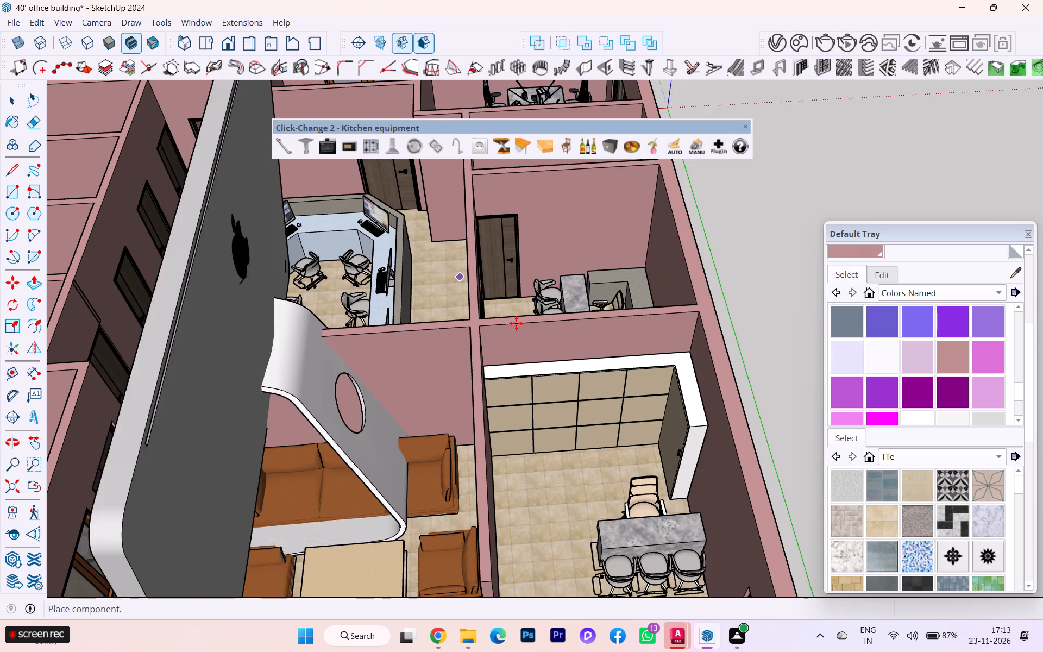
Place the oversized computer on the open ground outside the building, beside the office with the panelled cabinet.
scroll(453, 256, "down", 5)
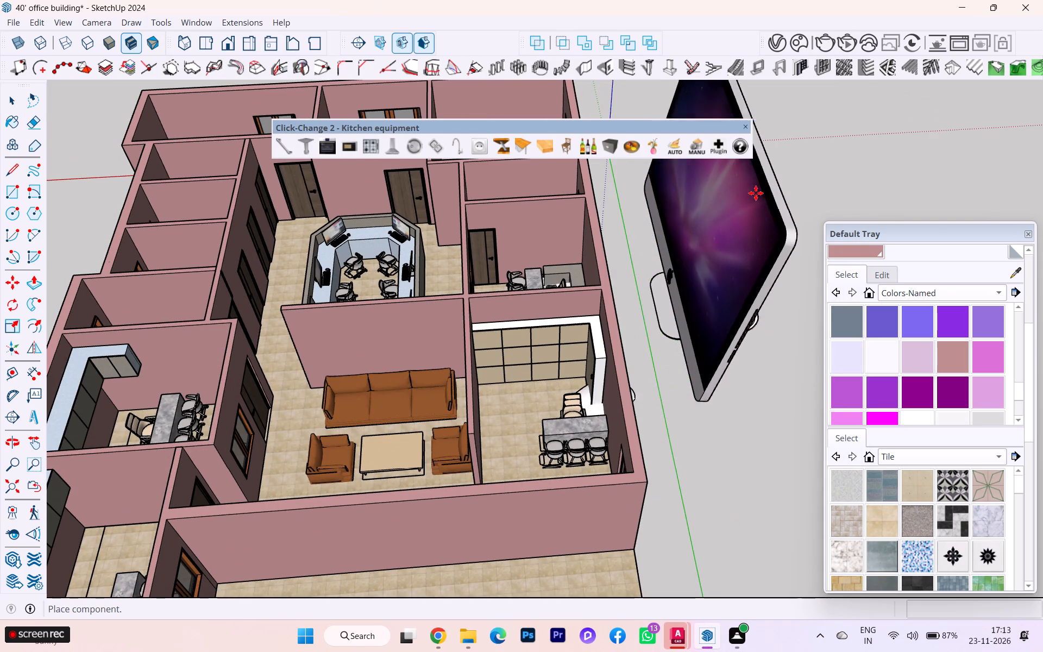
left_click(818, 193)
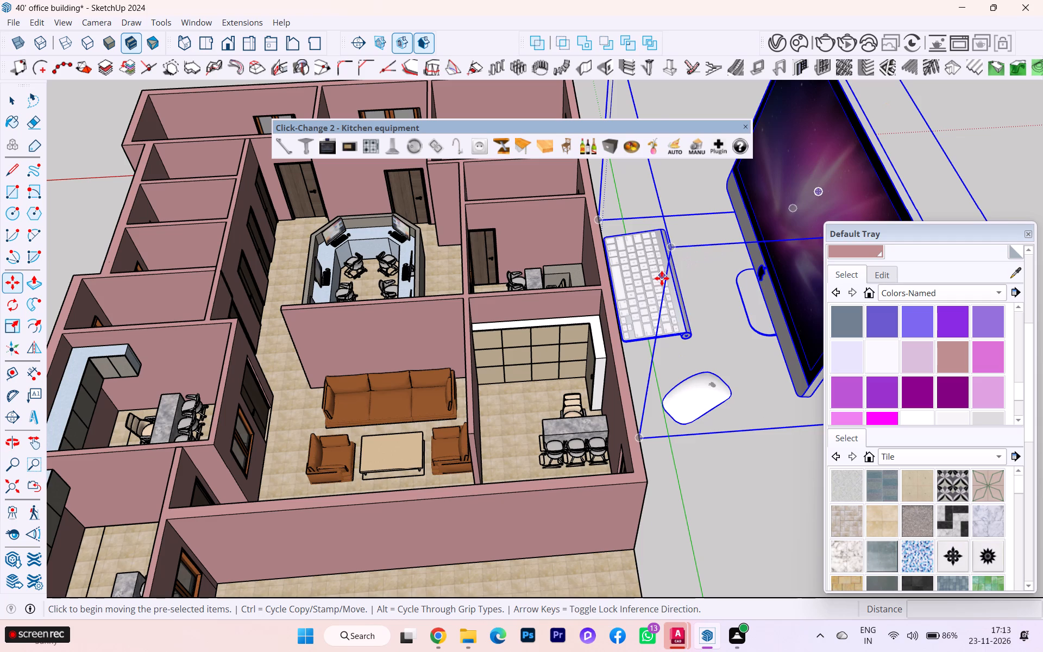
Scale the placed computer down uniformly to a small fraction of its original size.
key("s")
scroll(670, 323, "down", 2)
scroll(670, 323, "up", 1)
scroll(670, 323, "down", 4)
scroll(667, 320, "up", 2)
scroll(667, 320, "down", 1)
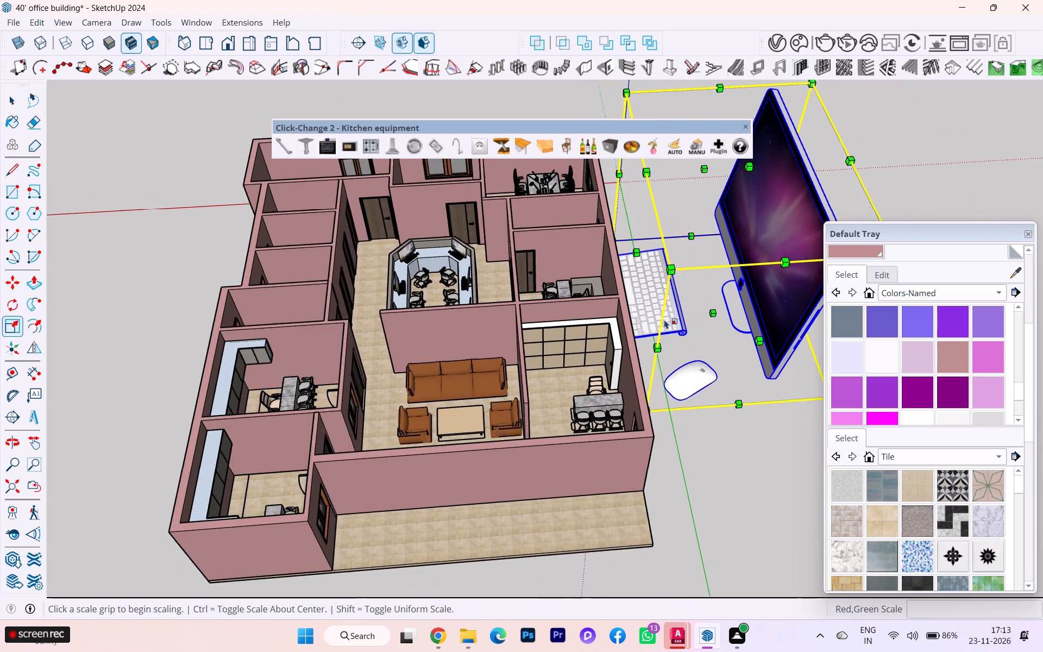
left_click(795, 111)
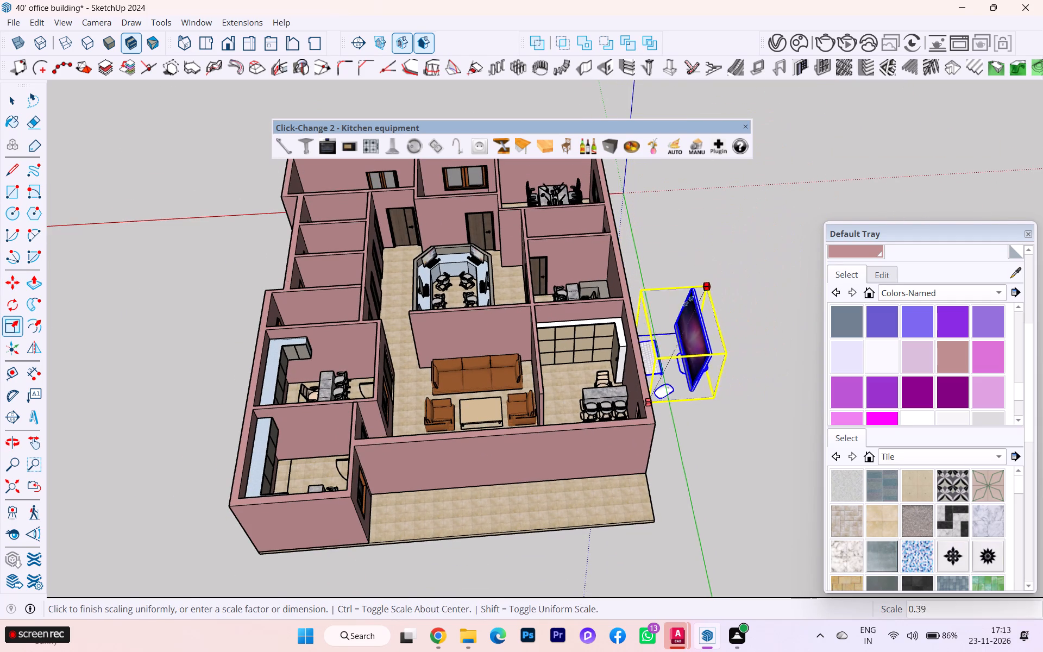
left_click(650, 344)
Move the computer from outside the building onto the marble desk in the office with the panelled cabinet.
scroll(659, 370, "up", 9)
scroll(660, 380, "down", 2)
scroll(661, 385, "up", 2)
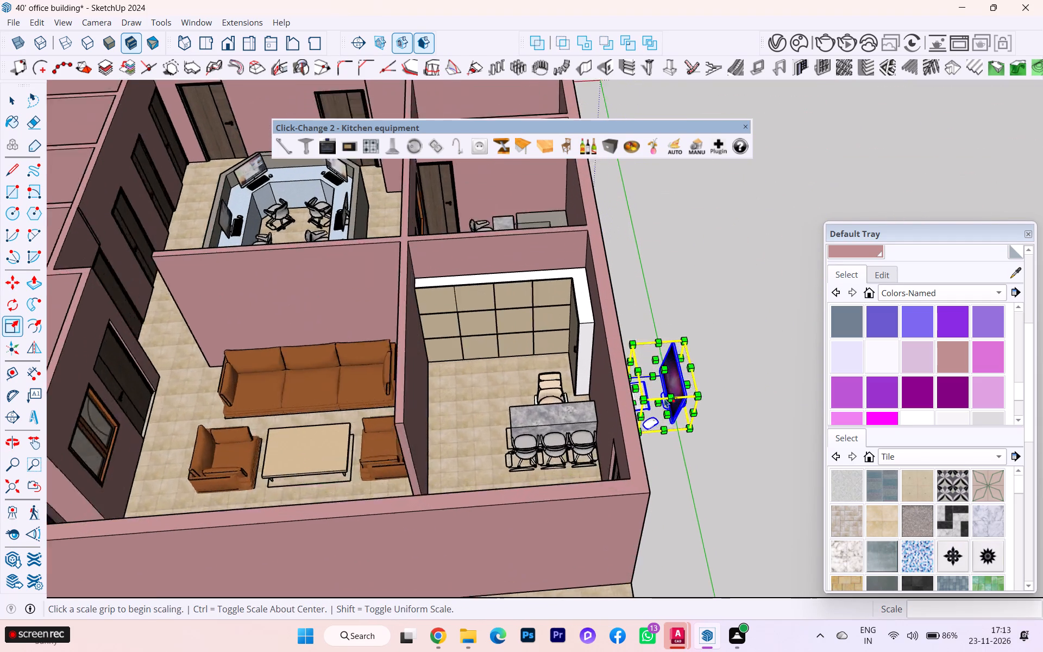
scroll(664, 398, "up", 2)
key("m")
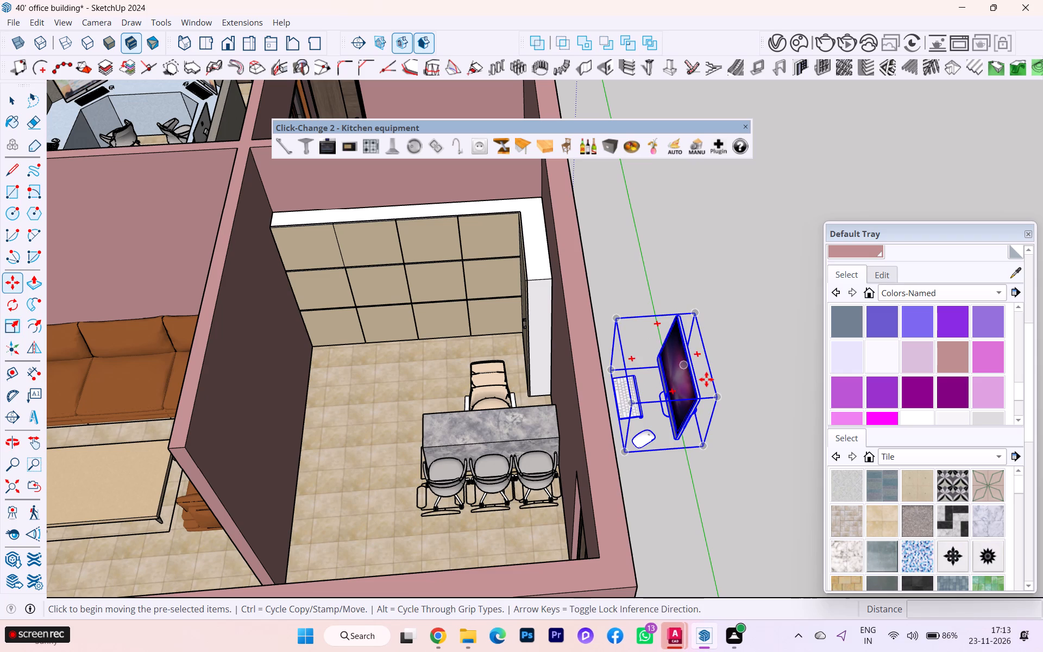
left_click(706, 379)
scroll(536, 410, "up", 6)
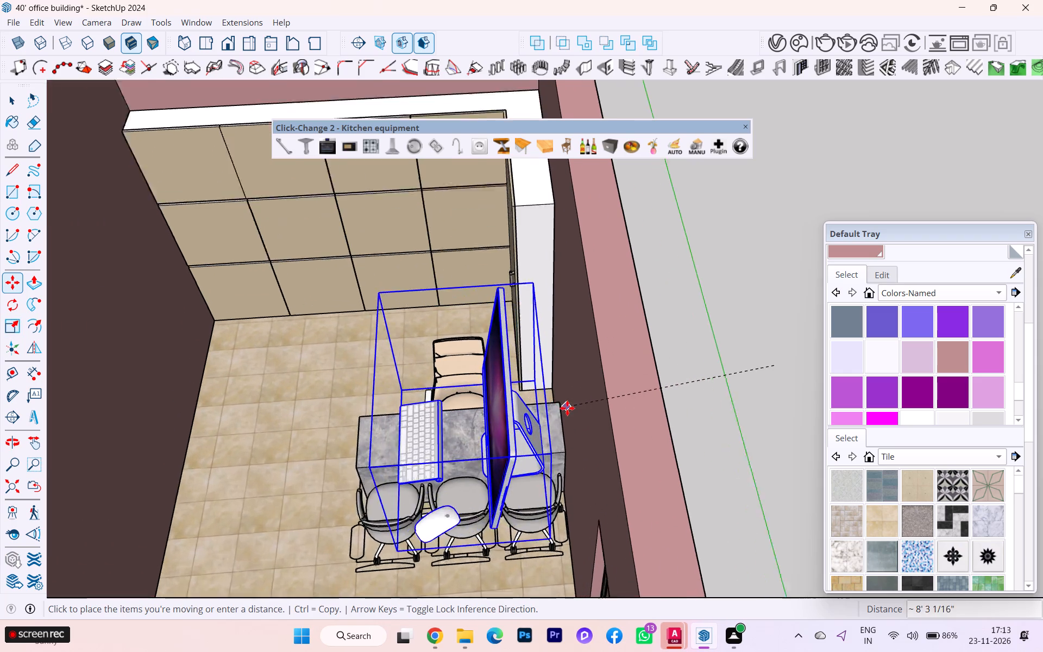
scroll(567, 408, "up", 1)
left_click(558, 400)
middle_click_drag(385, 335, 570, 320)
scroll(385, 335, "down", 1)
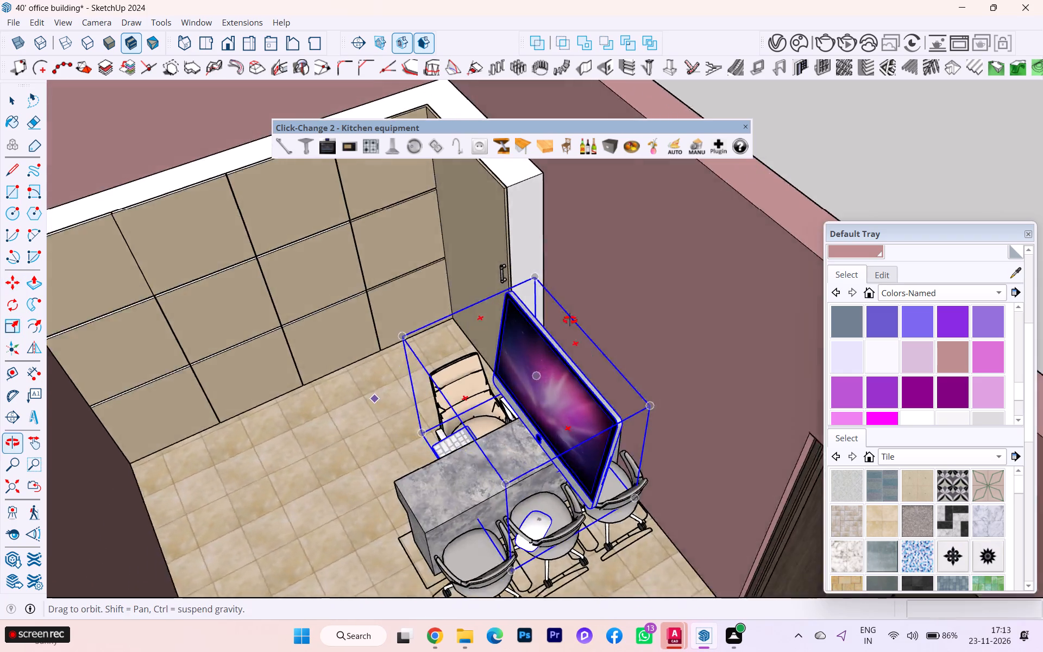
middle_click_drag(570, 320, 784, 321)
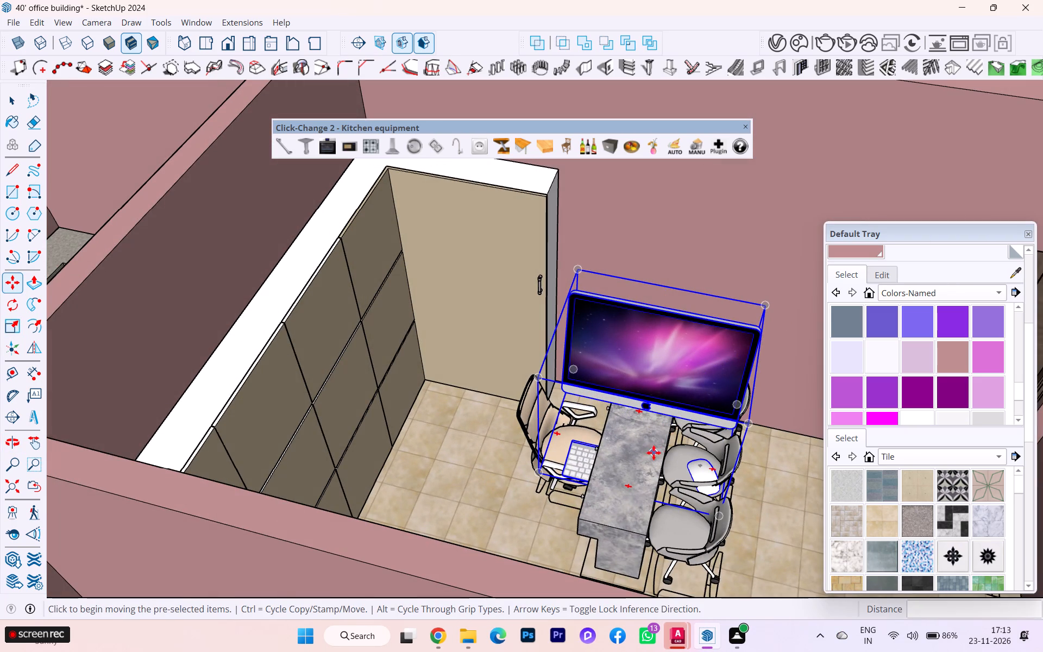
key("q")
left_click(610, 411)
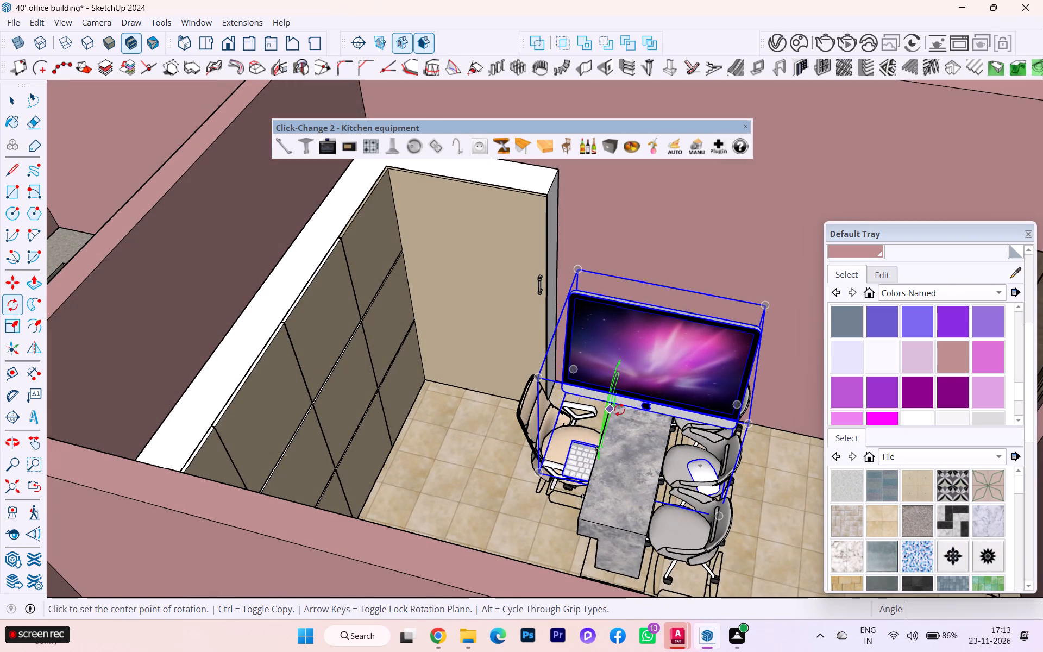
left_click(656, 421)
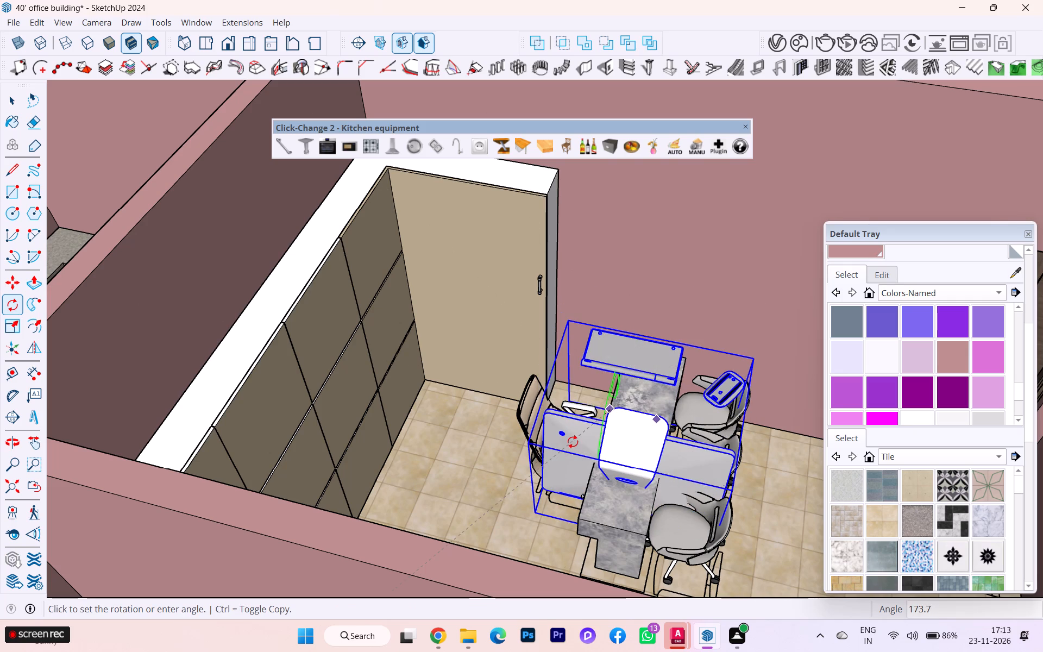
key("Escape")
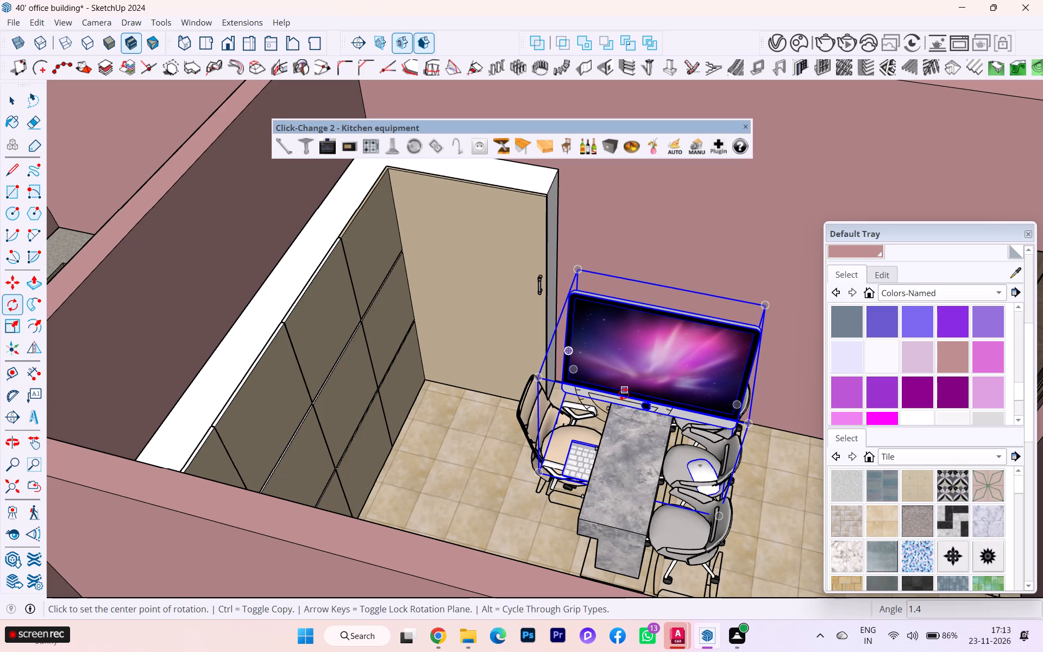
Rotate the computer 90 degrees horizontally on the marble desk so its screen faces the single beige chair.
left_click(629, 413)
left_click(650, 413)
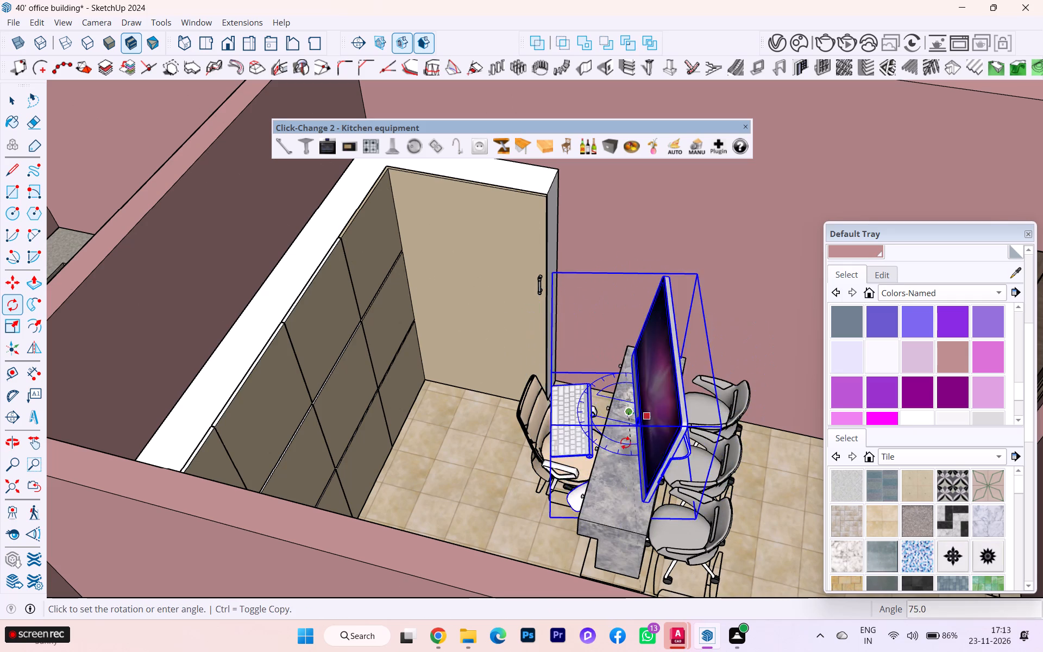
type("90")
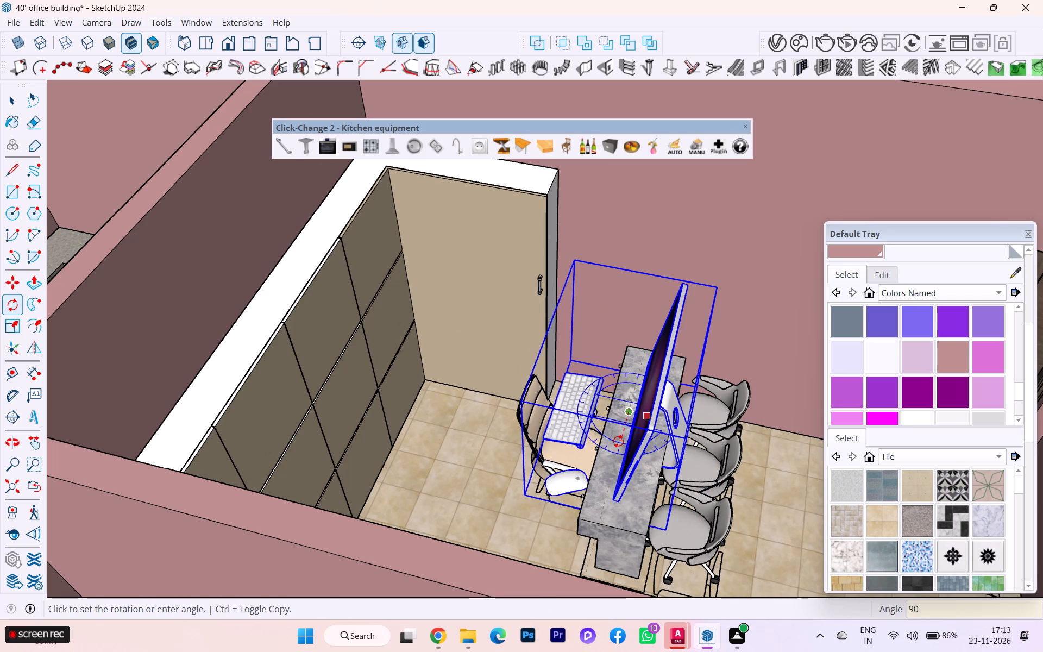
key("Return")
Scale the computer down from its keyboard side along the red and green axes so it better fits the marble desk.
scroll(618, 441, "up", 4)
middle_click_drag(590, 525, 667, 524)
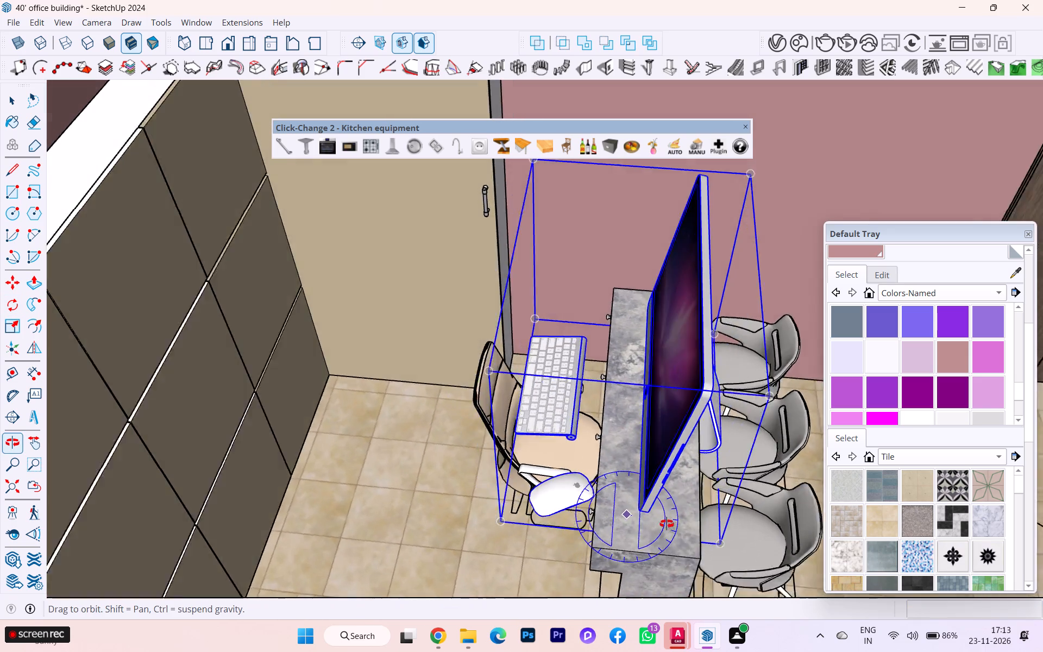
middle_click_drag(667, 524, 735, 528)
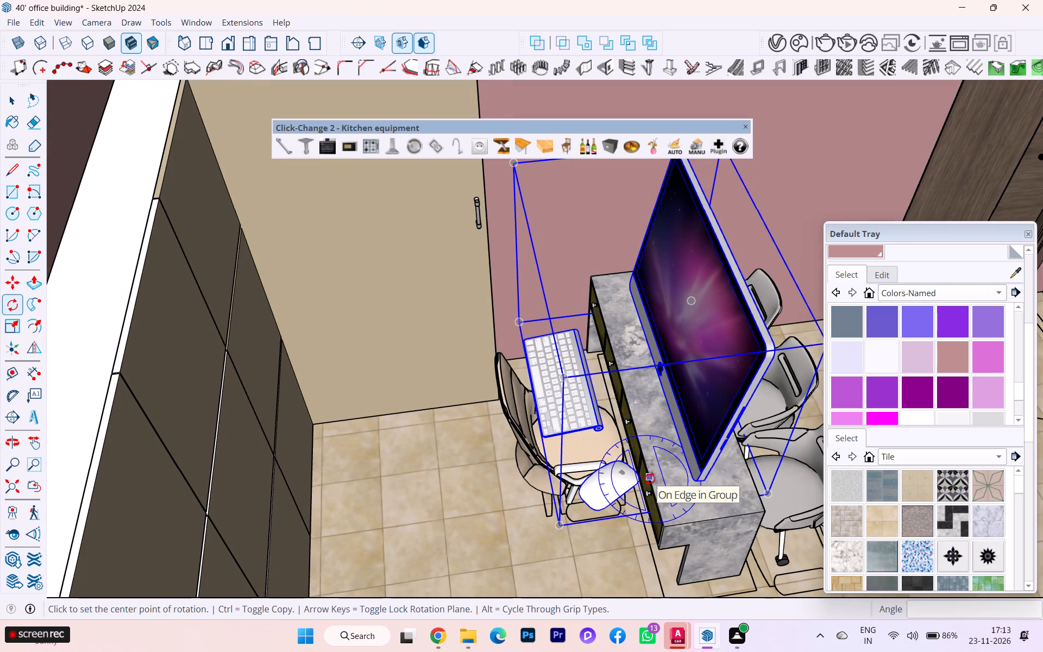
key("s")
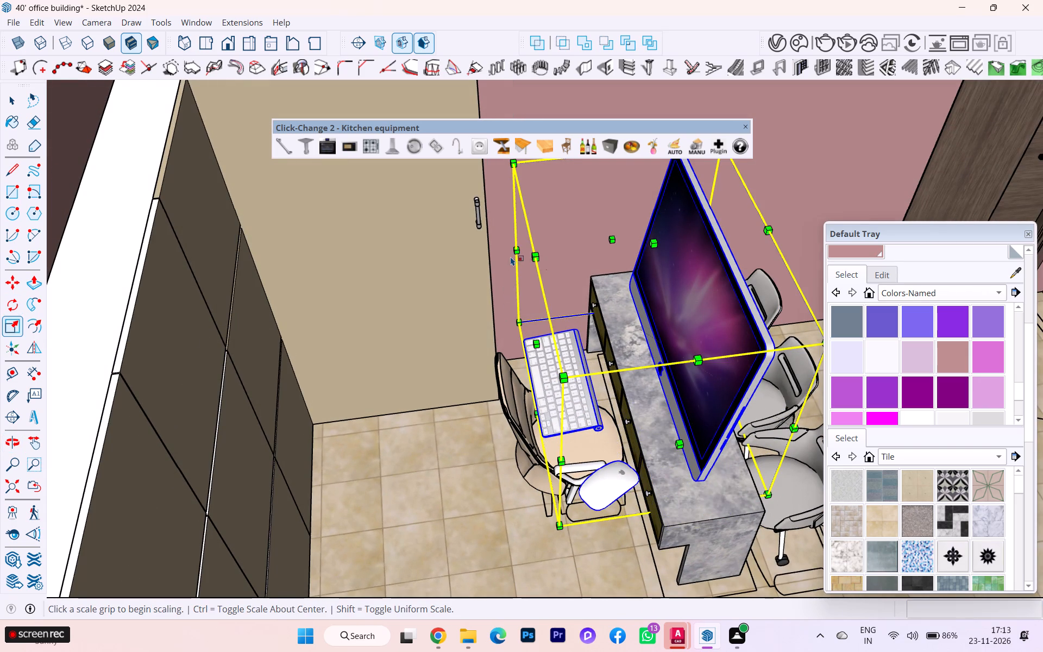
left_click(514, 252)
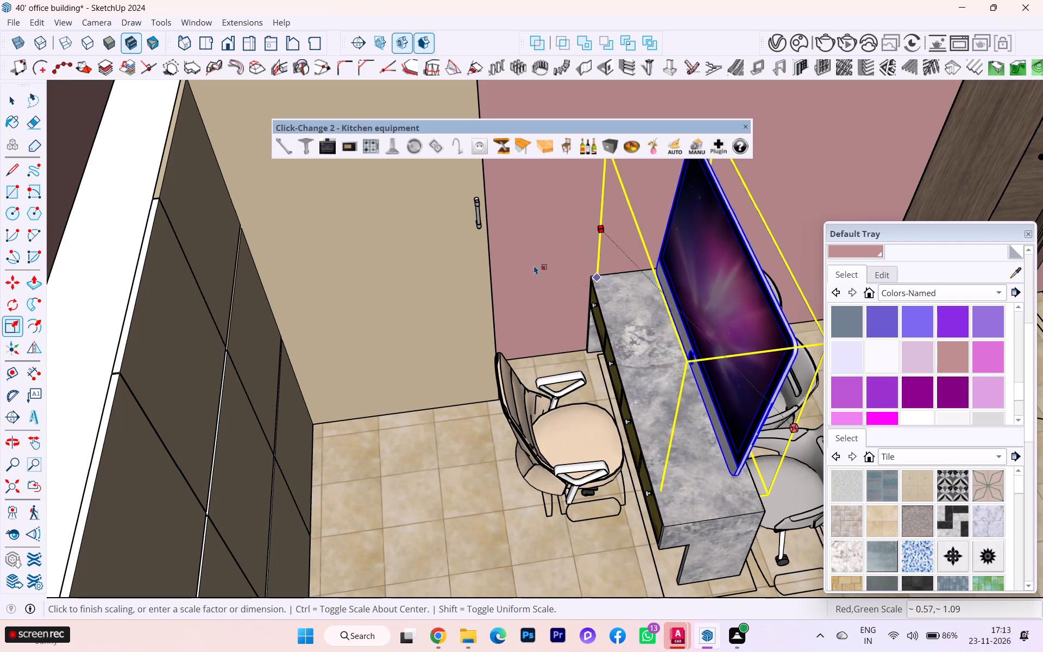
left_click(555, 265)
Inspect the resized computer and the whole office layout from above, ending back at the cabinet office's marble desk.
scroll(614, 417, "down", 1)
middle_click_drag(614, 417, 618, 405)
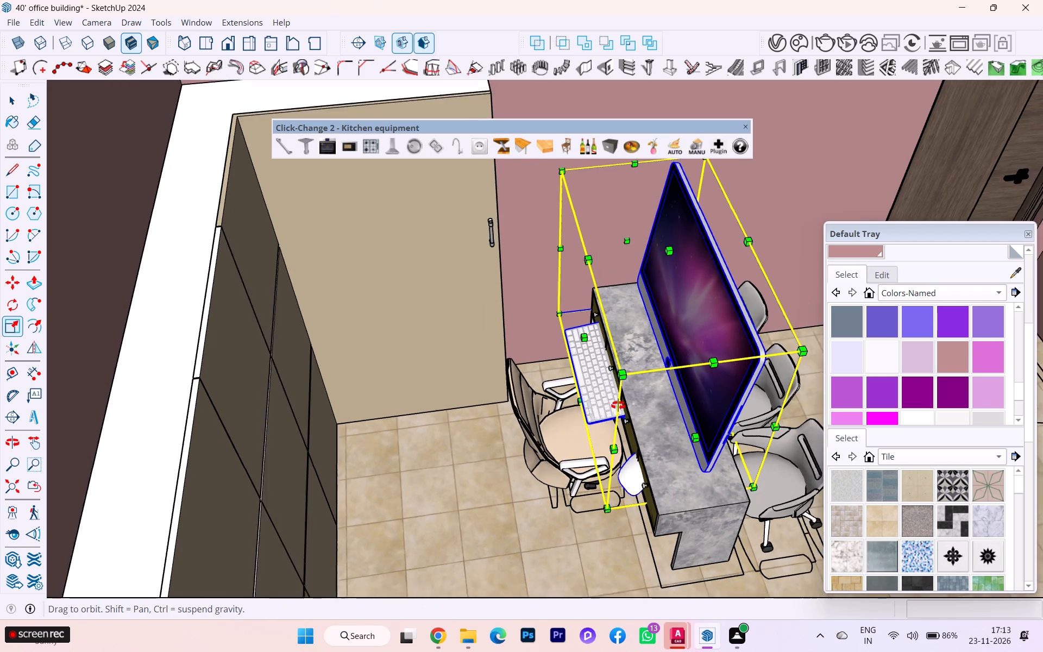
middle_click_drag(618, 405, 588, 427)
scroll(608, 475, "up", 5)
scroll(611, 519, "down", 1)
scroll(613, 519, "up", 3)
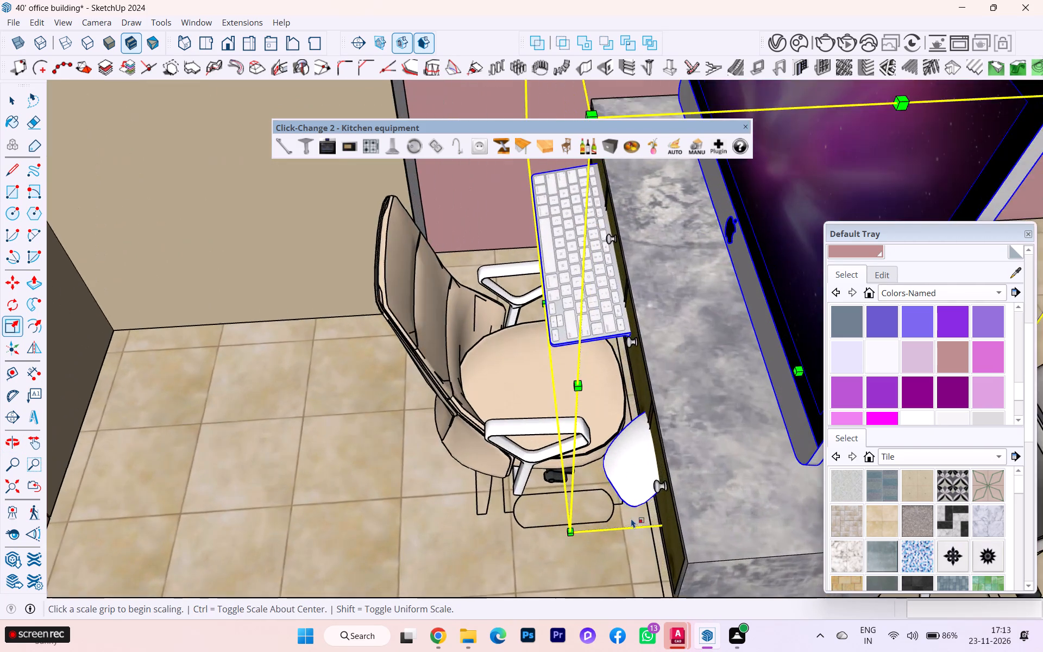
middle_click_drag(632, 517, 686, 429)
scroll(680, 432, "down", 1)
scroll(538, 449, "down", 1)
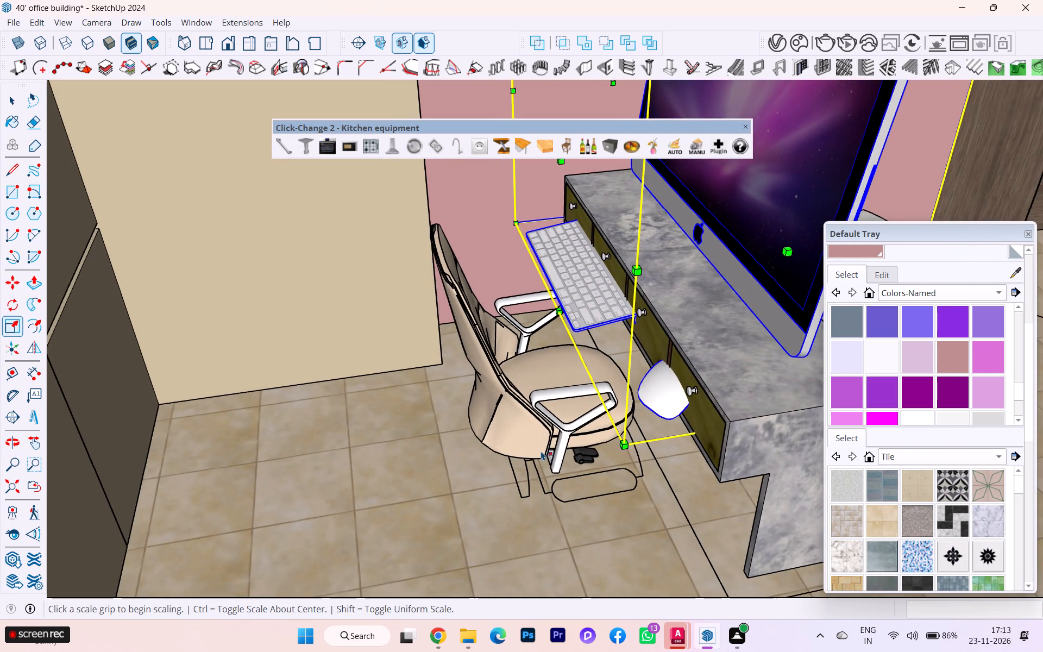
scroll(621, 455, "down", 3)
scroll(571, 510, "down", 2)
scroll(570, 511, "up", 1)
scroll(570, 511, "down", 5)
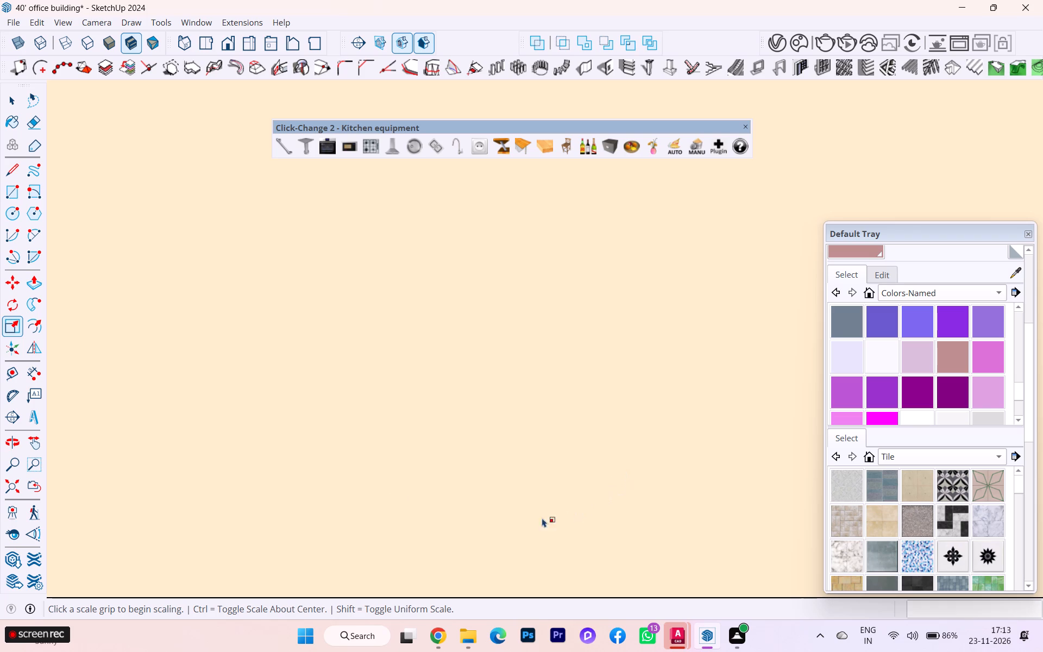
left_click(11, 480)
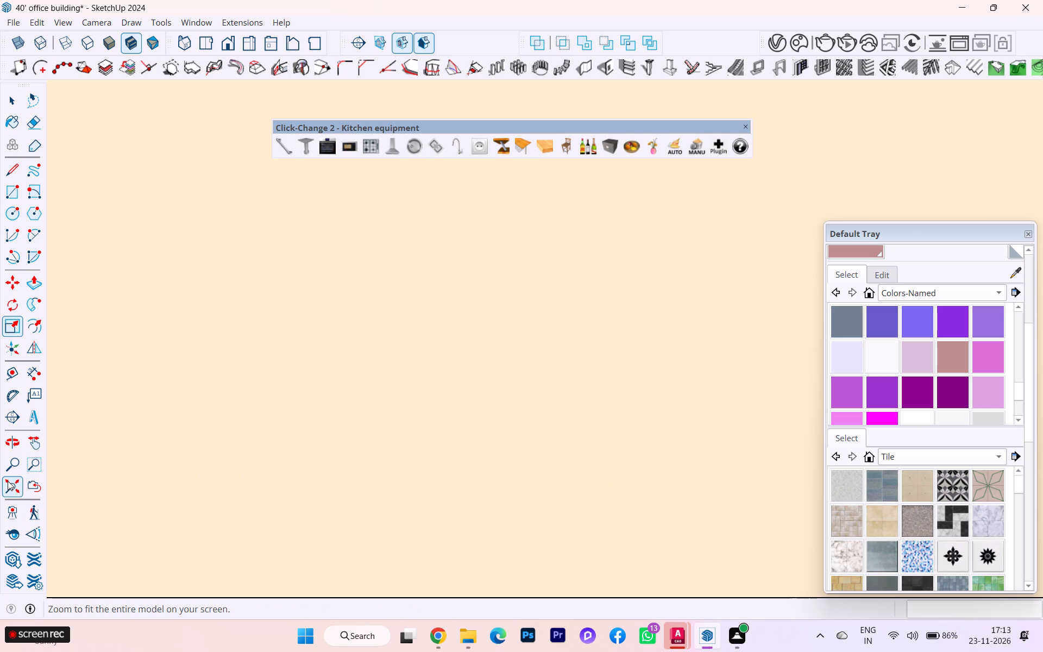
left_click(7, 480)
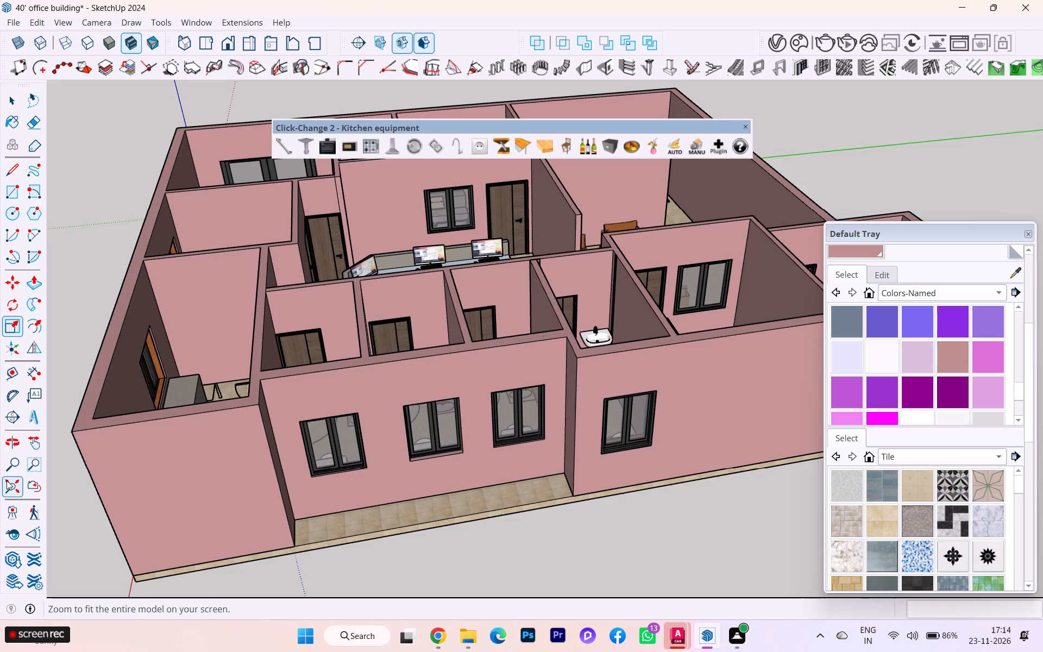
scroll(599, 434, "down", 1)
scroll(340, 305, "down", 3)
scroll(342, 312, "up", 1)
scroll(342, 313, "down", 1)
middle_click_drag(374, 334, 411, 416)
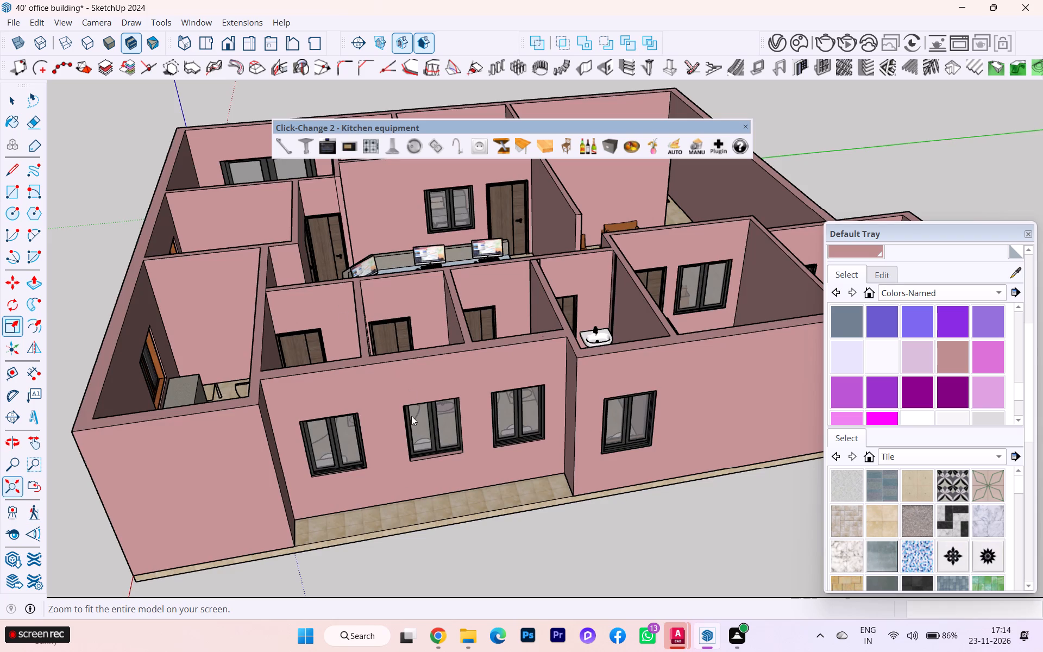
middle_click_drag(411, 416, 411, 440)
scroll(407, 435, "down", 5)
scroll(413, 306, "up", 4)
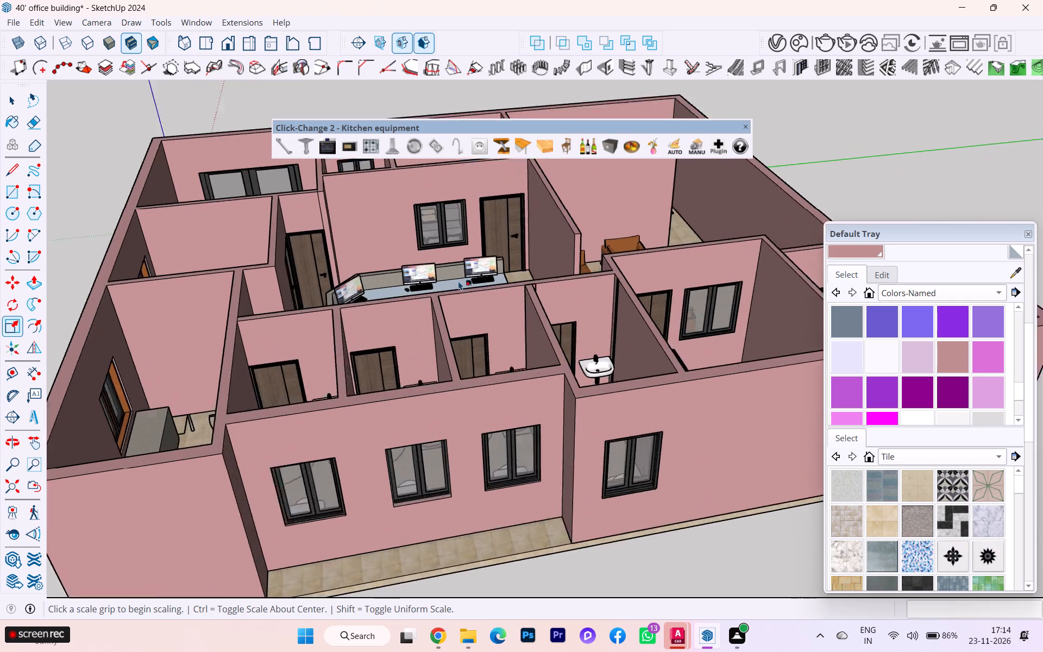
scroll(458, 281, "up", 2)
scroll(373, 319, "down", 2)
middle_click_drag(370, 321, 306, 448)
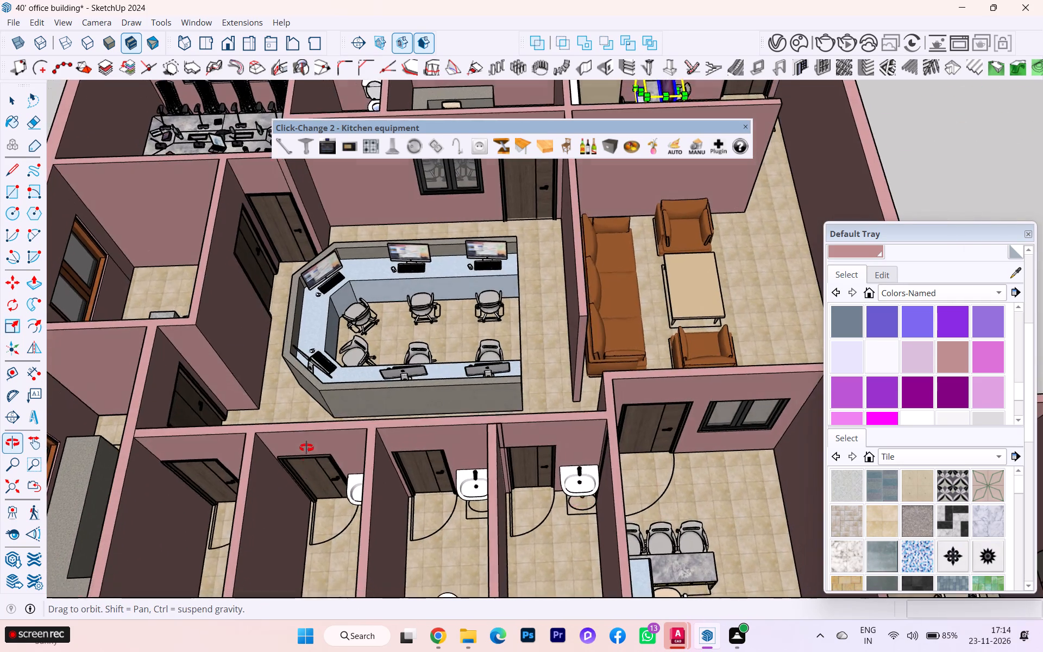
middle_click_drag(306, 448, 552, 441)
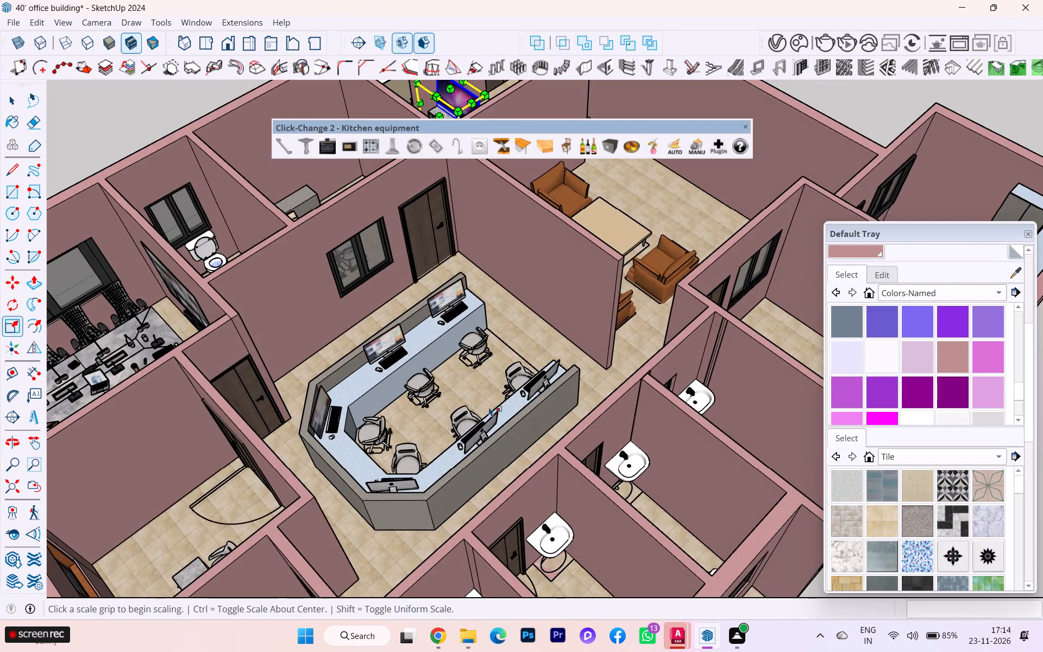
scroll(432, 377, "down", 2)
scroll(311, 369, "down", 5)
middle_click_drag(315, 363, 306, 432)
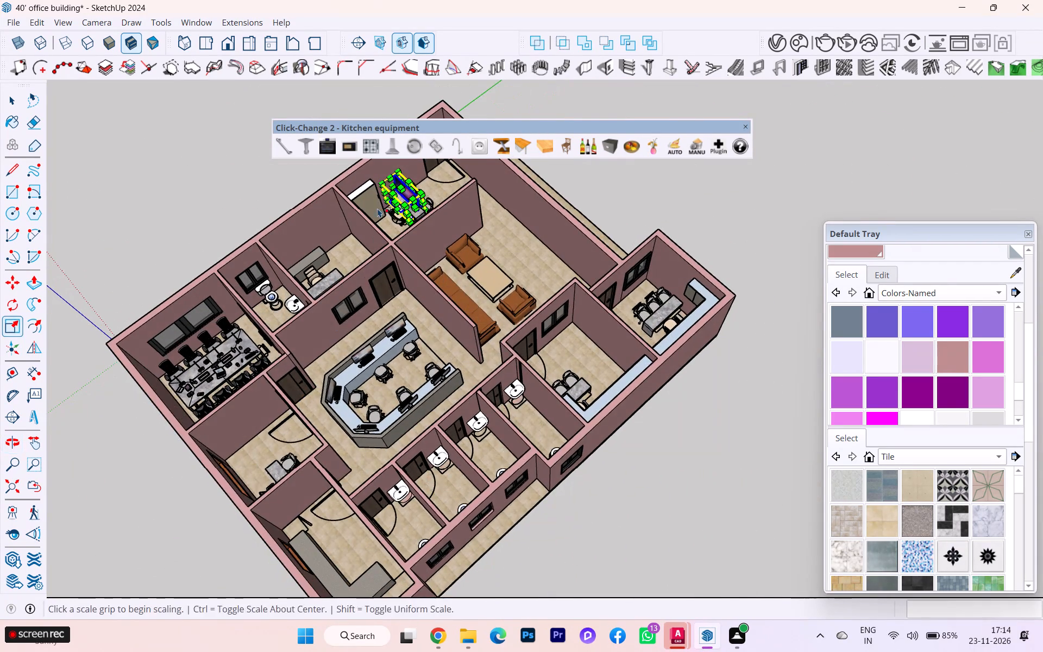
scroll(382, 189, "up", 6)
scroll(431, 271, "down", 3)
scroll(337, 403, "down", 4)
scroll(387, 272, "up", 2)
scroll(387, 272, "down", 1)
scroll(387, 272, "up", 2)
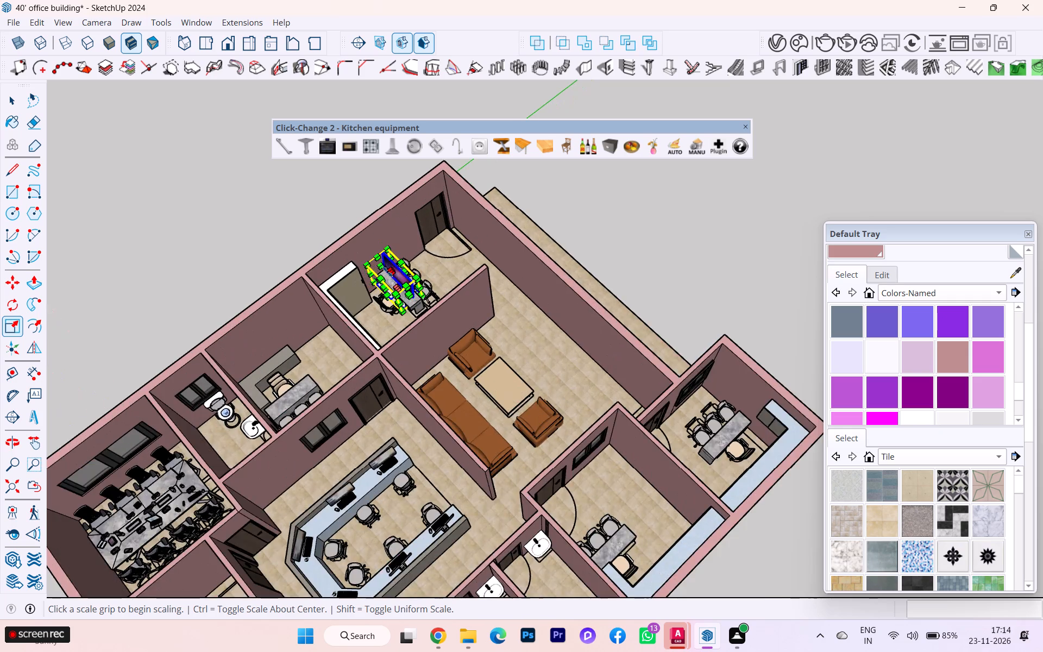
scroll(389, 270, "up", 10)
scroll(389, 269, "down", 1)
scroll(389, 269, "up", 5)
scroll(387, 272, "down", 1)
scroll(387, 272, "up", 3)
scroll(387, 272, "down", 1)
scroll(387, 272, "up", 2)
middle_click_drag(382, 276, 429, 243)
scroll(422, 314, "up", 3)
scroll(409, 372, "up", 2)
scroll(409, 379, "down", 1)
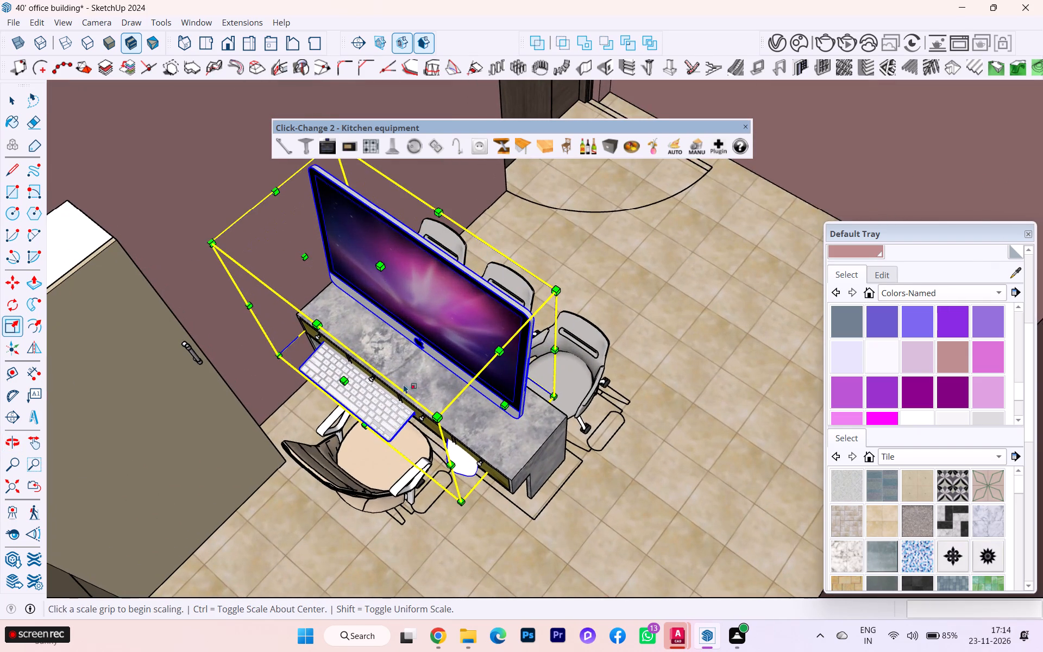
Move the computer away from the beige chair so its keyboard and mouse lie over the marble desktop.
scroll(366, 411, "up", 5)
key("m")
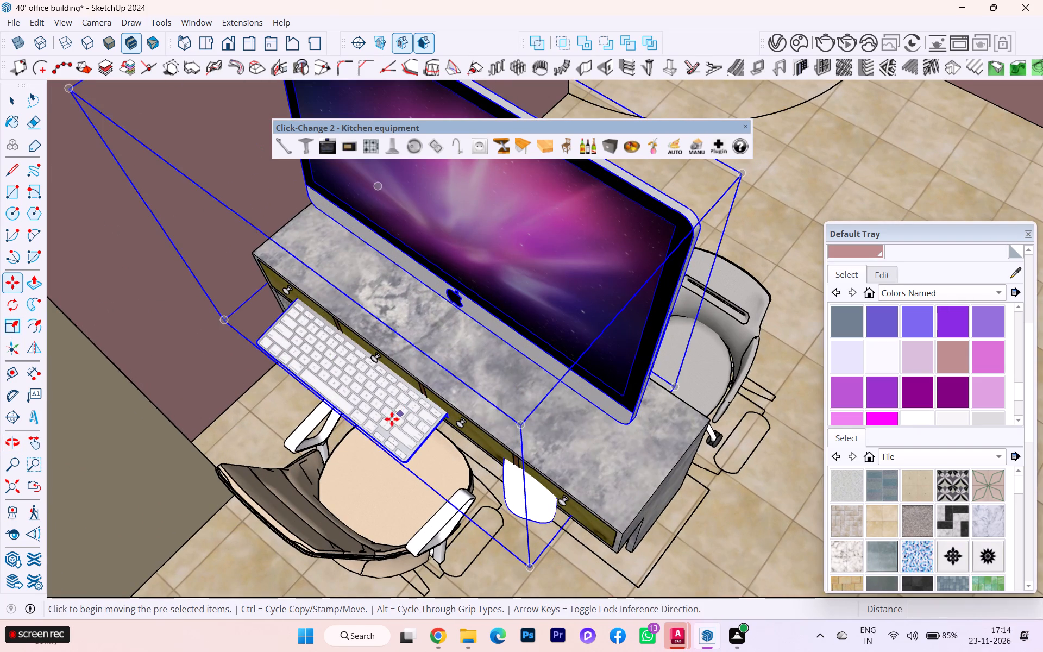
left_click(391, 421)
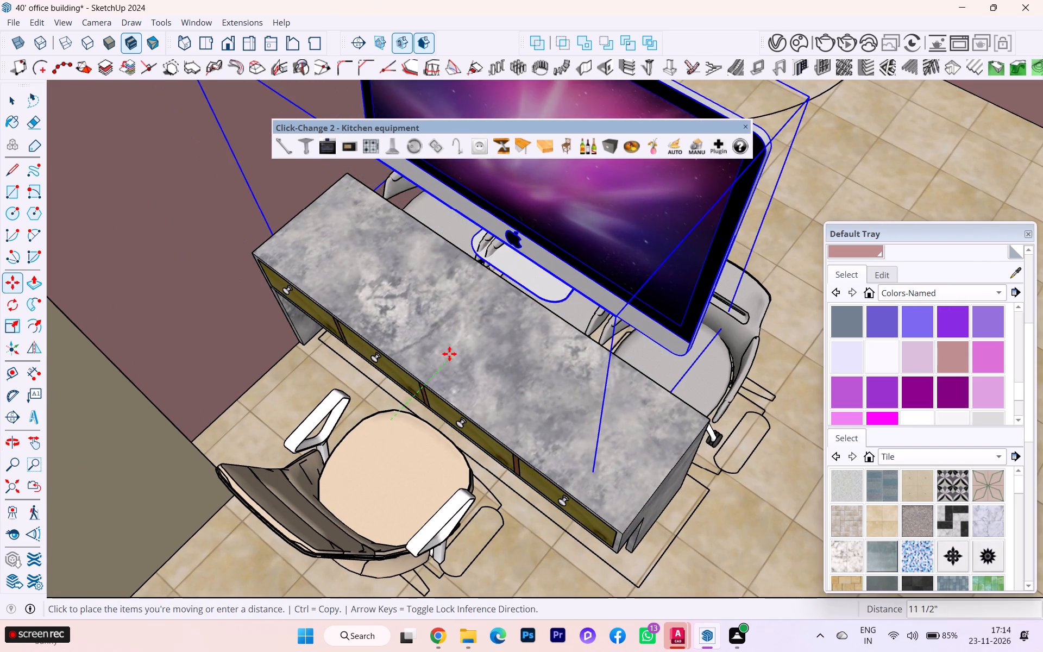
left_click(422, 350)
Shift the computer 9 5/16" along the desk's length and raise it about 5 15/16" so the keyboard and mouse clear the marble top.
scroll(477, 354, "down", 1)
middle_click_drag(477, 353, 443, 320)
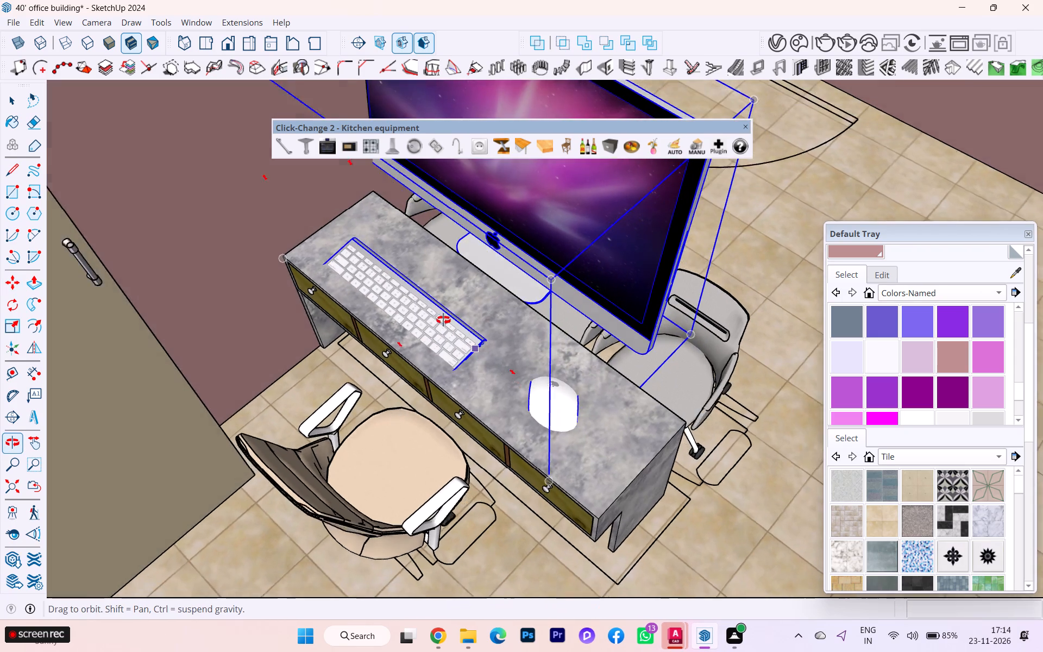
middle_click_drag(443, 320, 339, 267)
scroll(410, 311, "up", 1)
scroll(411, 312, "down", 1)
scroll(418, 319, "up", 2)
scroll(447, 353, "down", 4)
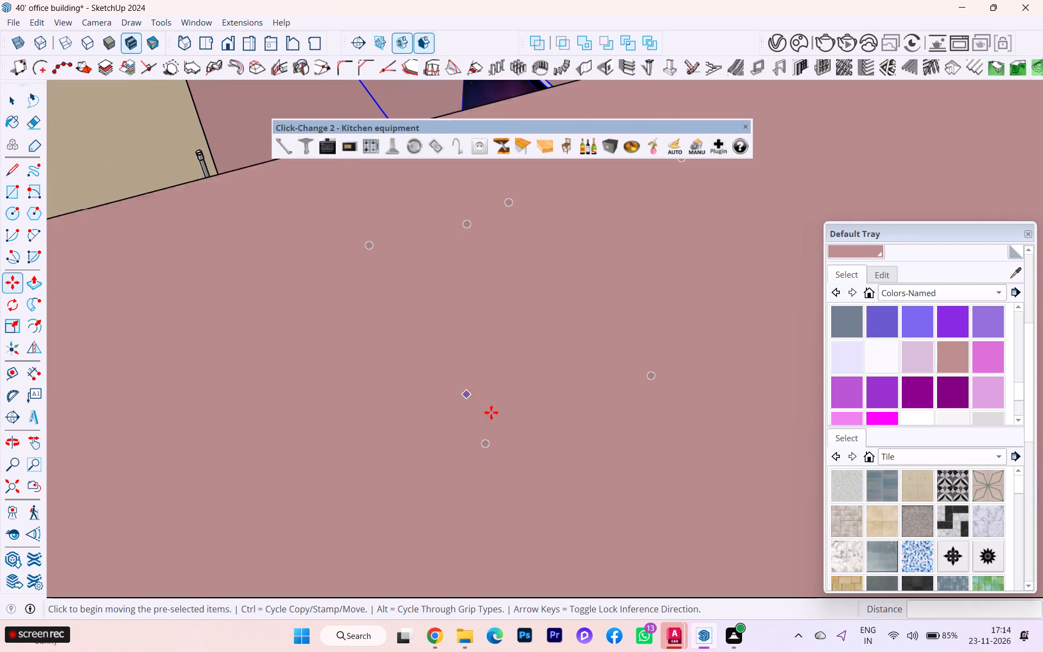
scroll(581, 437, "down", 4)
scroll(588, 414, "up", 1)
scroll(605, 415, "down", 1)
middle_click_drag(605, 416, 750, 447)
scroll(846, 428, "down", 2)
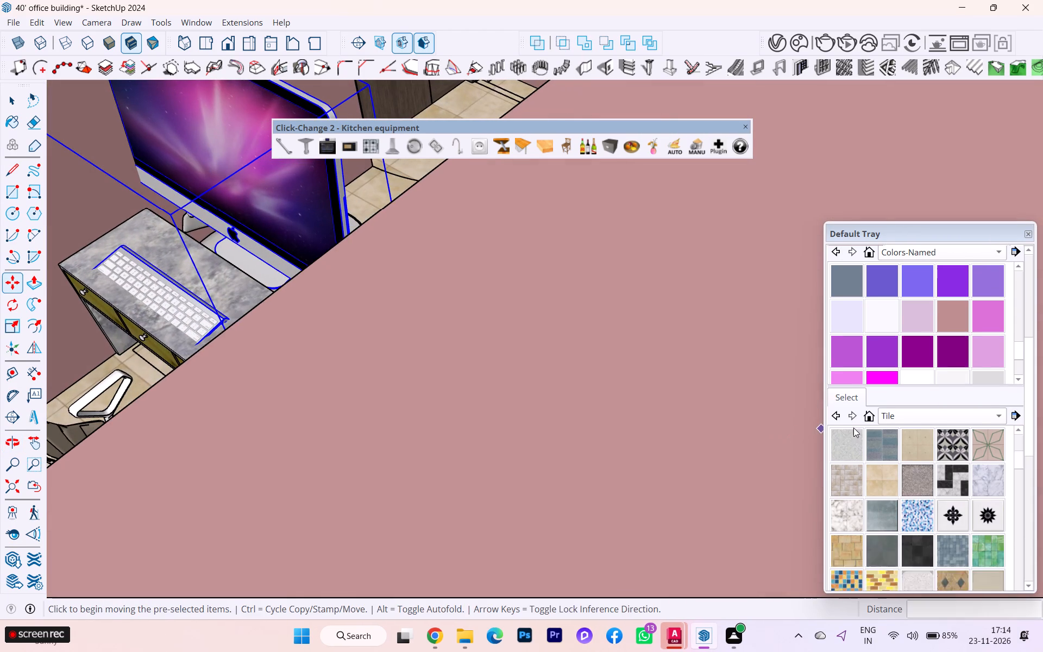
scroll(853, 428, "down", 2)
scroll(645, 336, "down", 5)
scroll(683, 338, "up", 1)
scroll(743, 338, "down", 1)
scroll(745, 339, "up", 1)
scroll(745, 339, "down", 2)
scroll(230, 313, "up", 3)
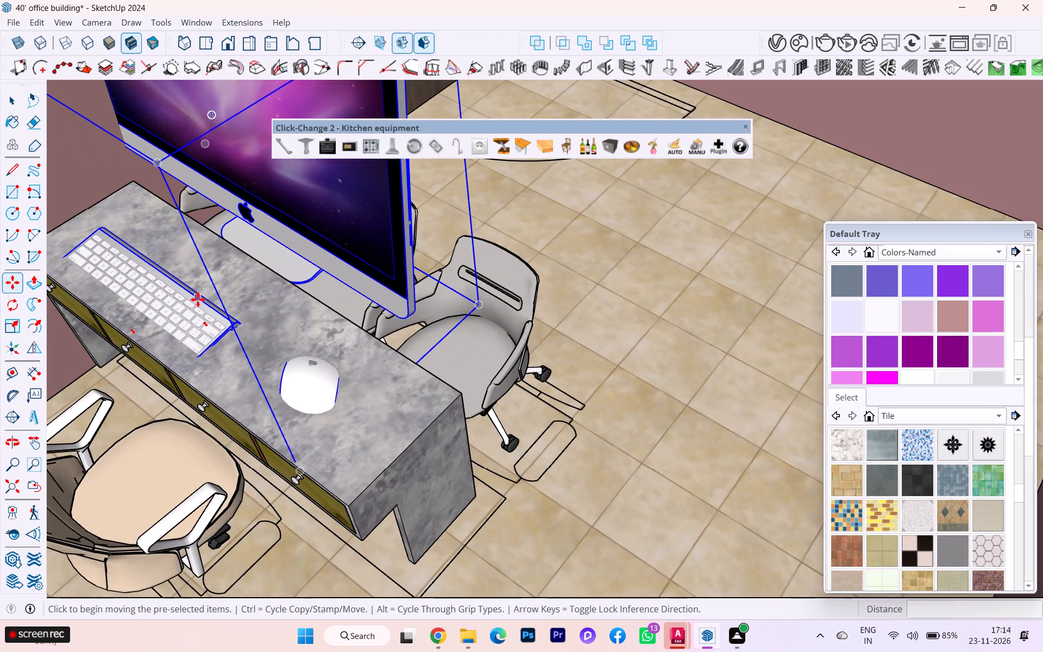
scroll(190, 306, "up", 4)
scroll(181, 311, "down", 1)
middle_click_drag(181, 311, 195, 331)
scroll(420, 351, "down", 6)
scroll(460, 371, "up", 1)
scroll(460, 371, "down", 1)
left_click(317, 357)
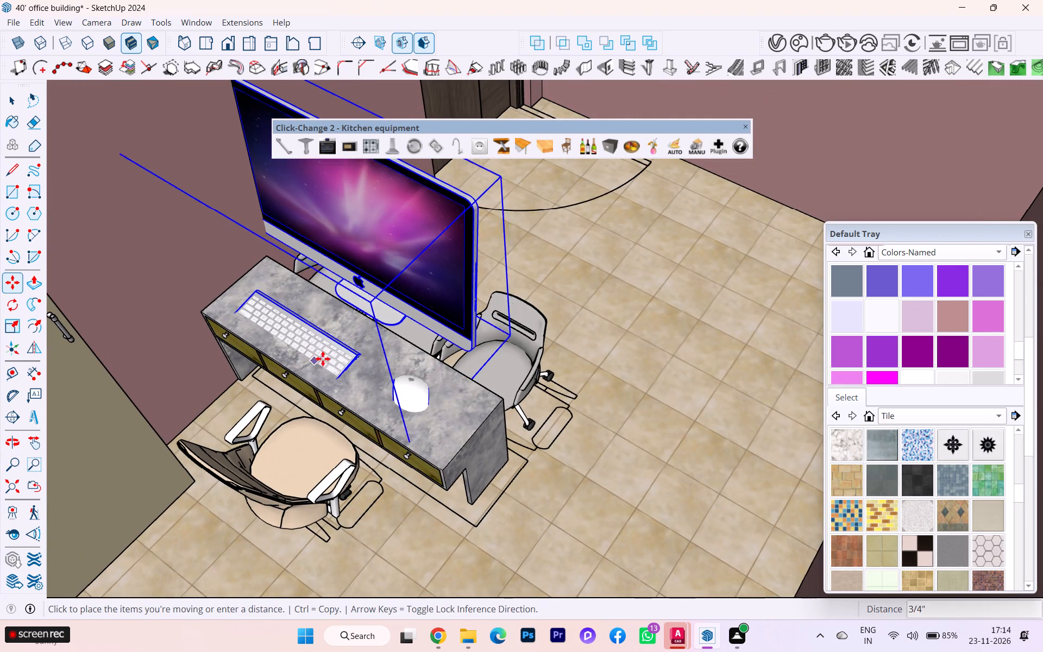
left_click(352, 384)
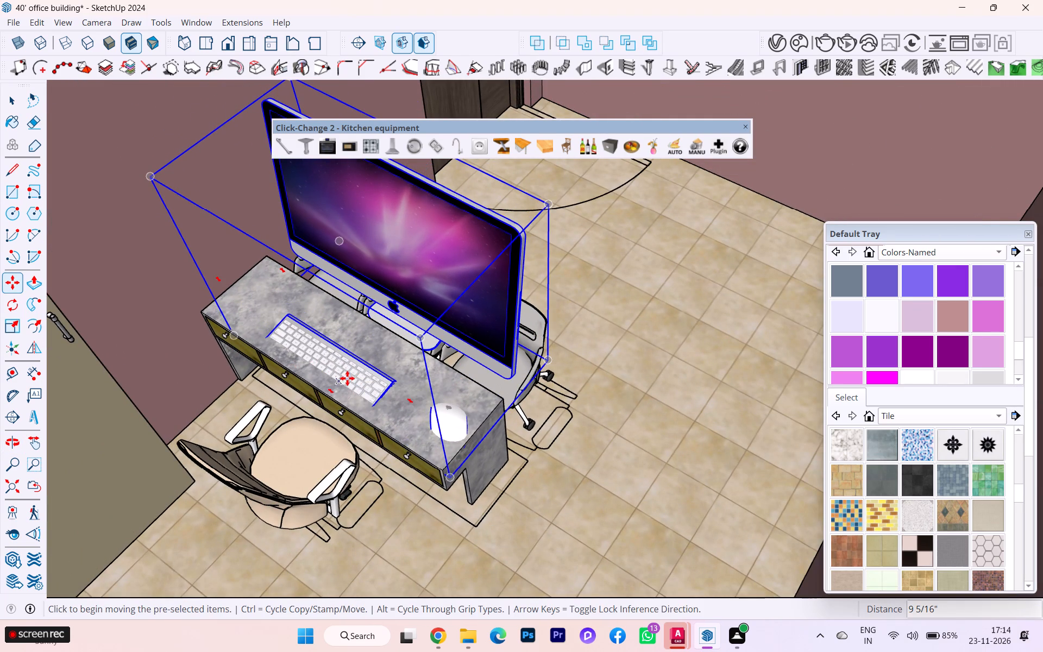
left_click(348, 379)
left_click(341, 366)
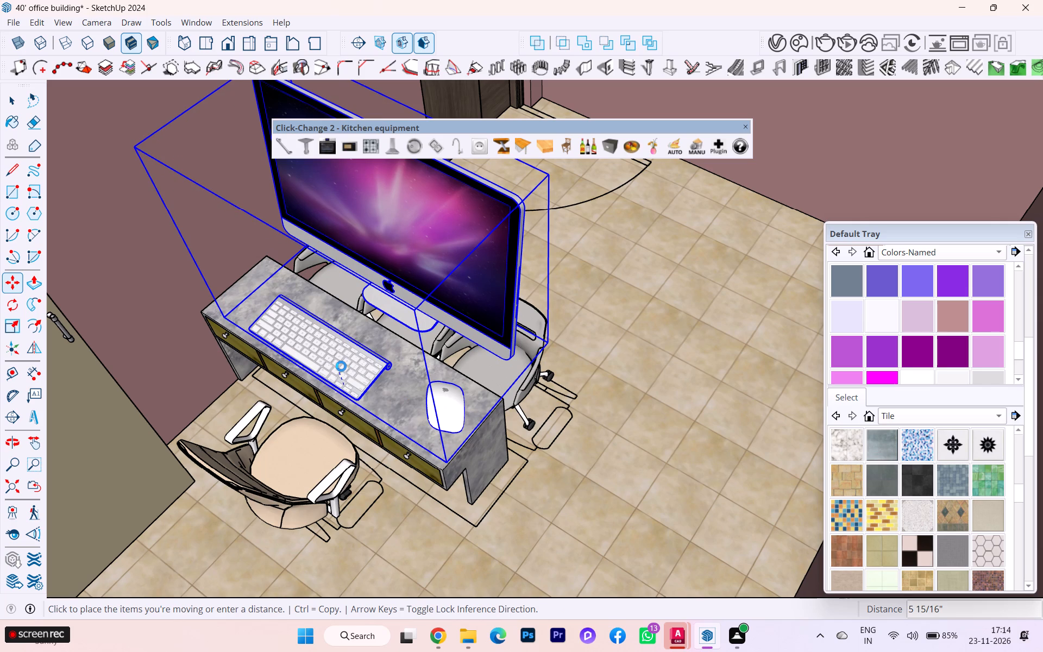
Inside the marble desk's nested groups, Push/Pull the end leg's narrow face about 5 11/16" toward the beige chair's side.
left_click(12, 104)
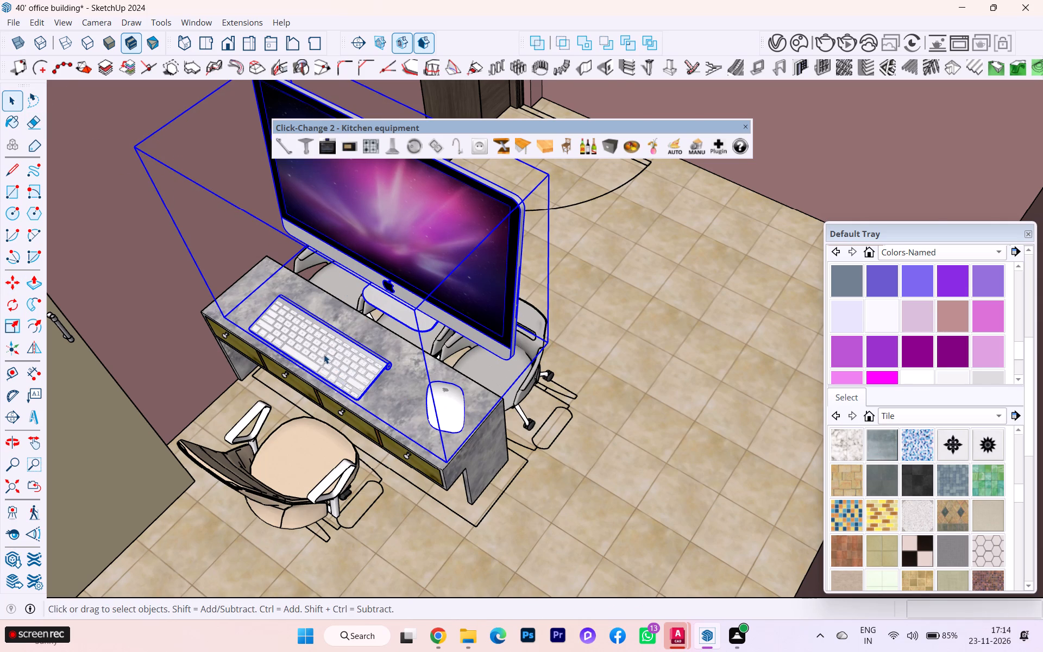
scroll(317, 358, "up", 2)
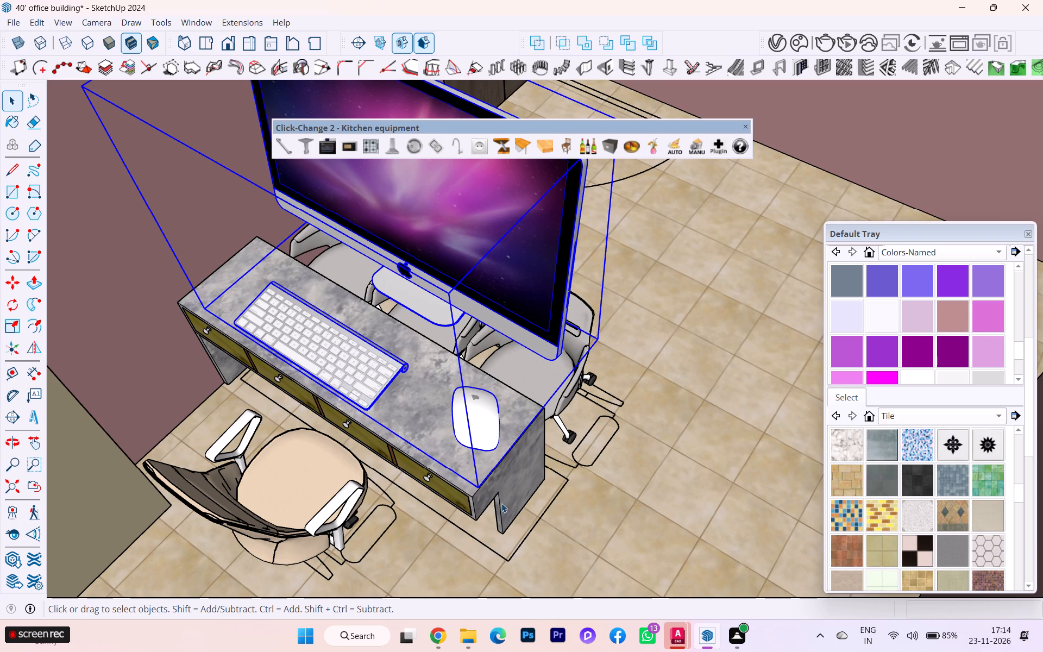
scroll(534, 538, "up", 4)
double_click(475, 494)
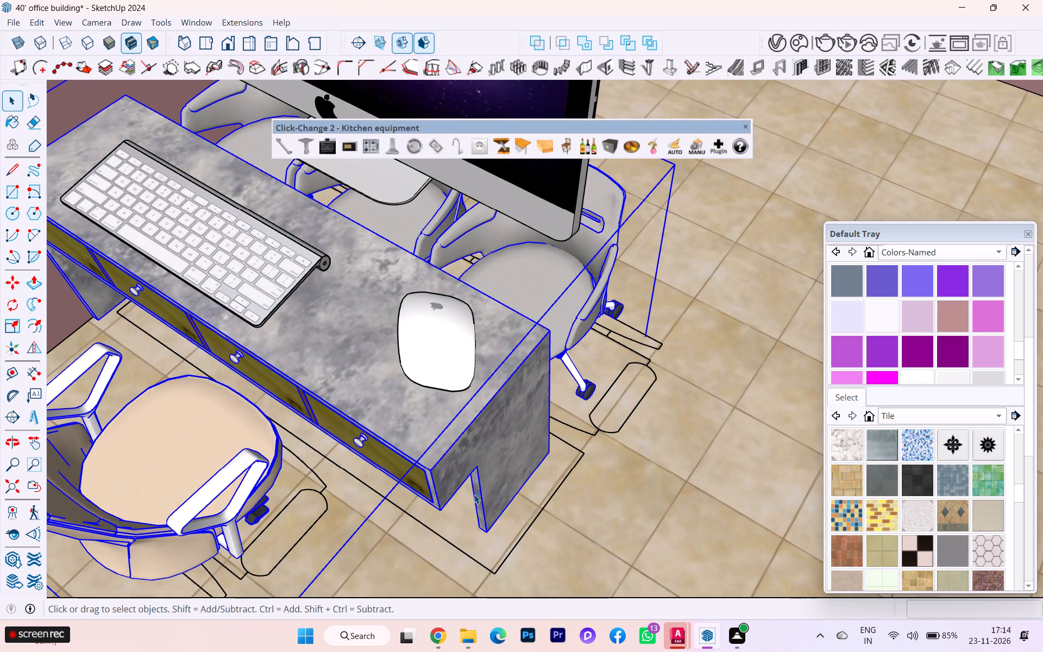
left_click(474, 484)
left_click(475, 483)
double_click(475, 481)
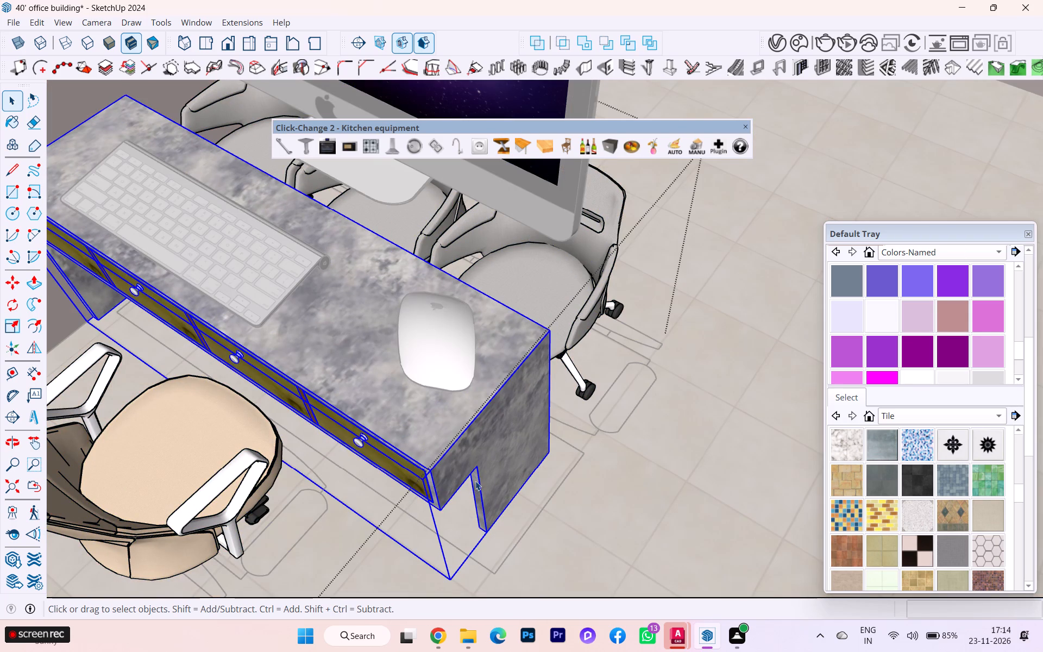
left_click(475, 481)
left_click(475, 481)
double_click(475, 480)
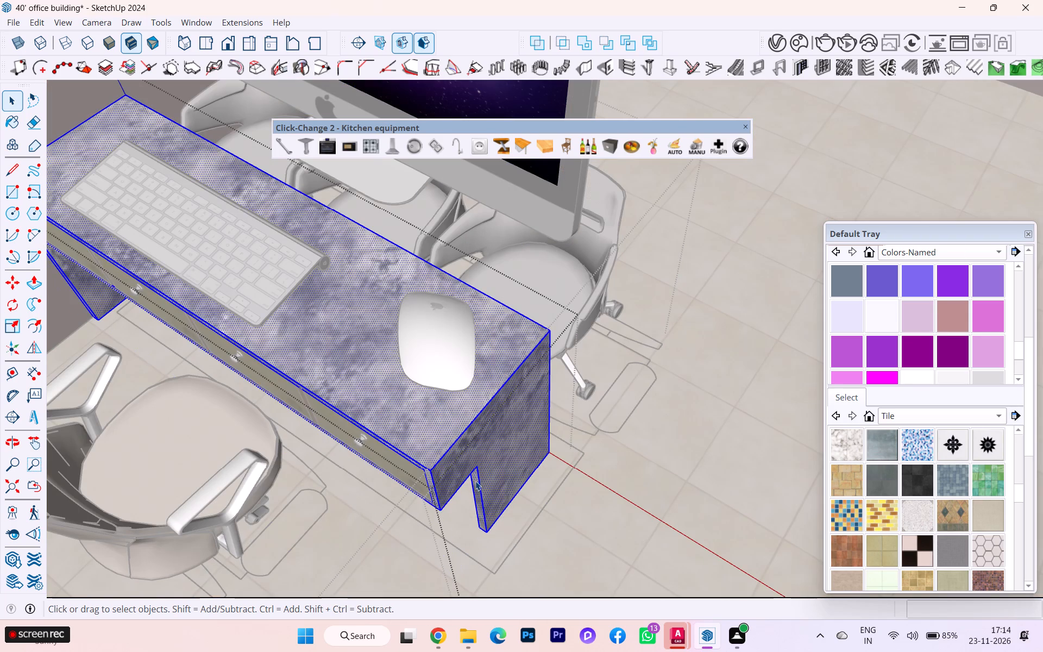
left_click(475, 481)
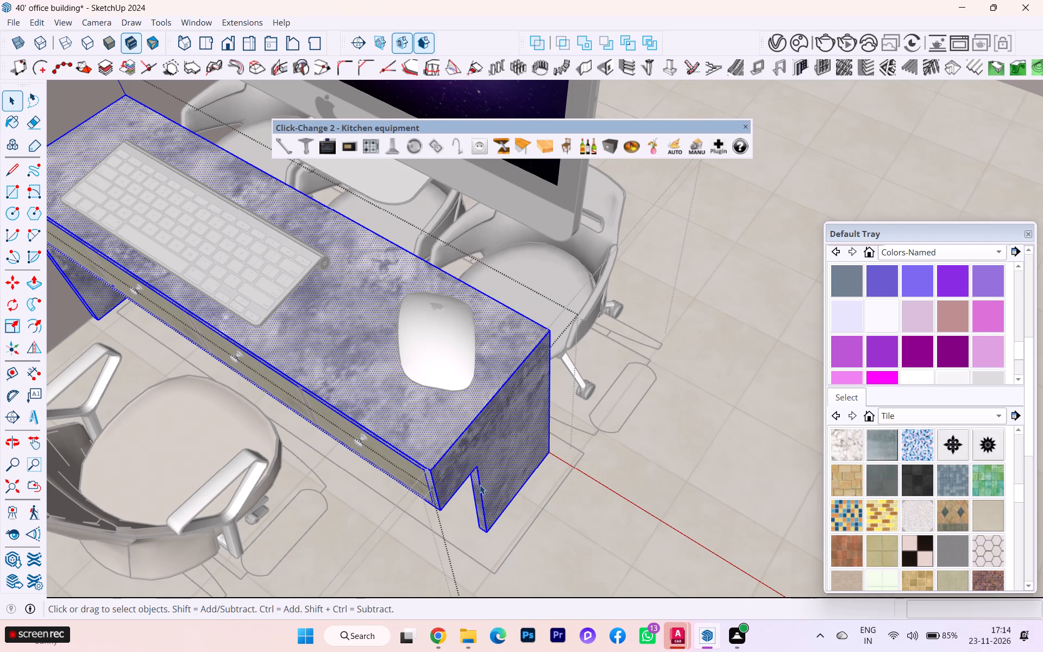
key("p")
left_click(478, 485)
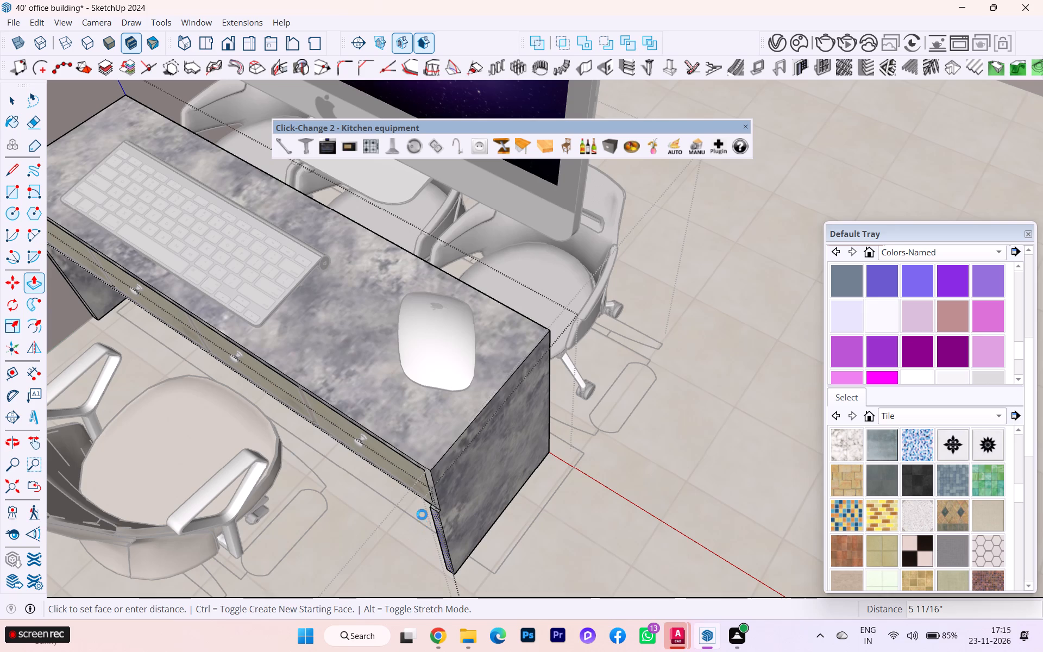
left_click(422, 515)
Fine-tune the end leg's narrow face with two small Push/Pull offsets, about 1/2" and 1/4", against the drawer front's edge.
scroll(434, 510, "up", 1)
scroll(434, 510, "down", 1)
scroll(434, 510, "up", 5)
left_click(426, 517)
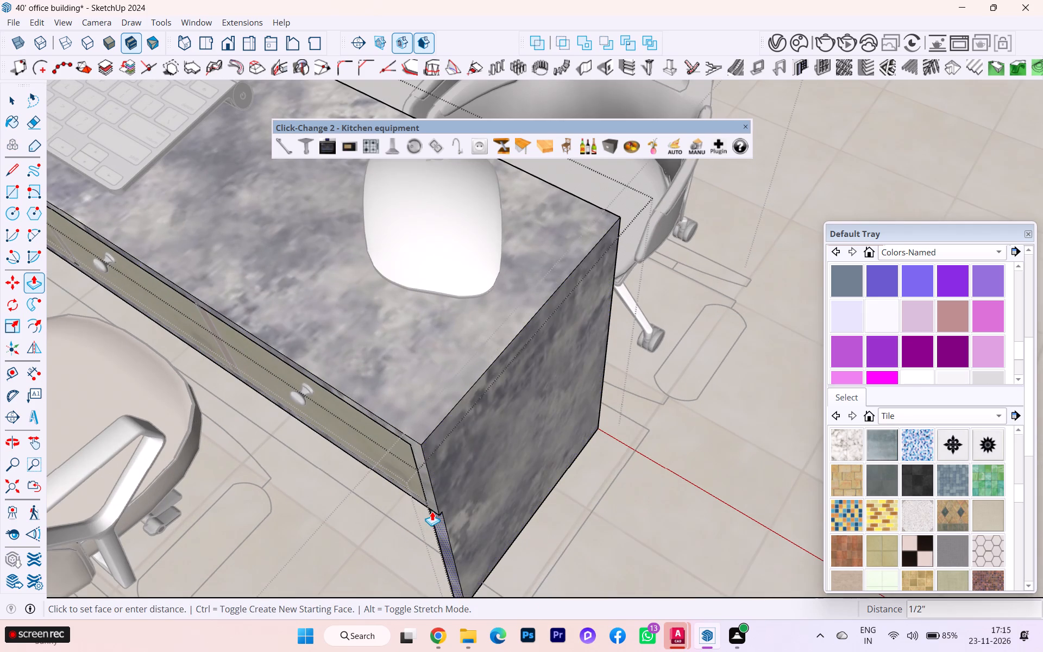
left_click(432, 511)
scroll(437, 526, "up", 3)
left_click(439, 530)
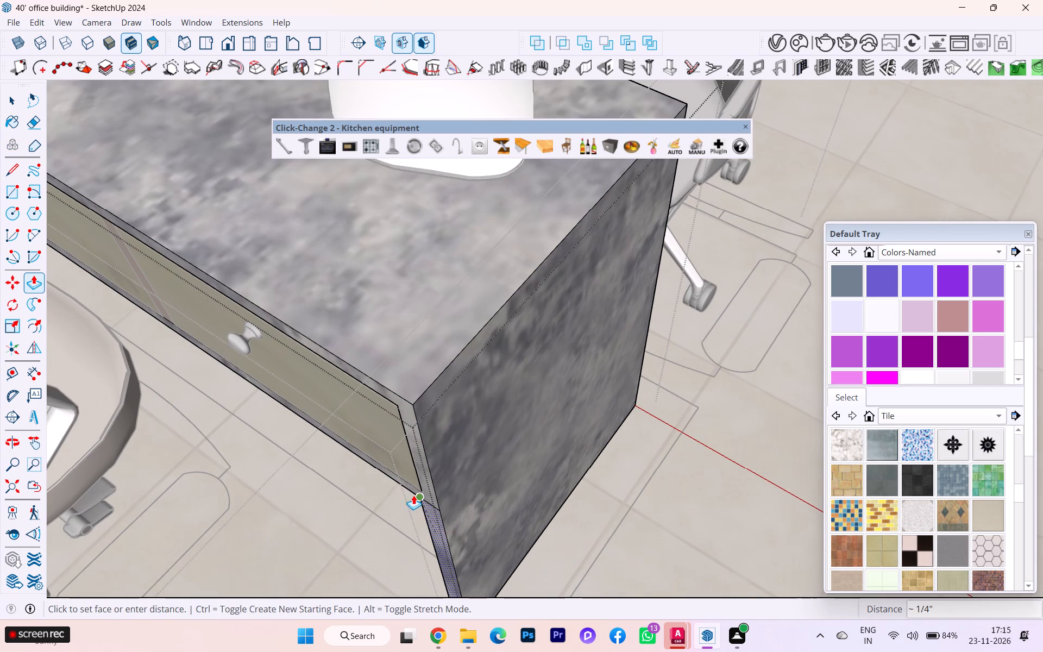
left_click(413, 494)
Exit the marble desk's nested groups back to the whole office model.
scroll(441, 500, "down", 3)
scroll(445, 503, "up", 2)
scroll(445, 503, "down", 2)
scroll(447, 504, "up", 1)
scroll(453, 505, "down", 1)
middle_click_drag(453, 505, 307, 468)
scroll(470, 491, "down", 5)
scroll(92, 493, "up", 2)
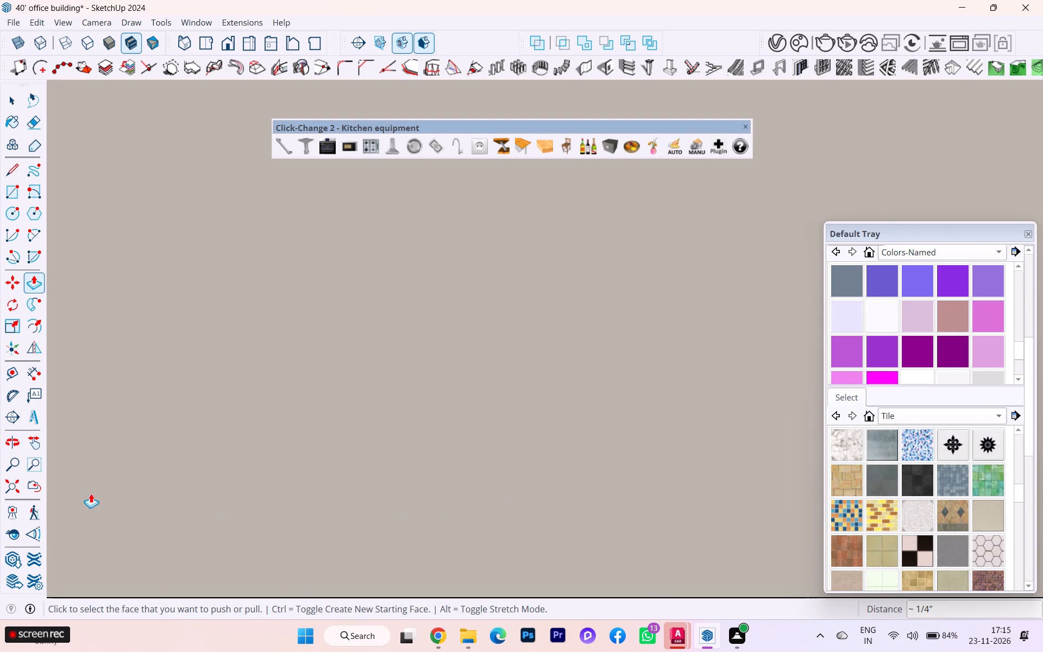
scroll(91, 493, "up", 1)
left_click(14, 491)
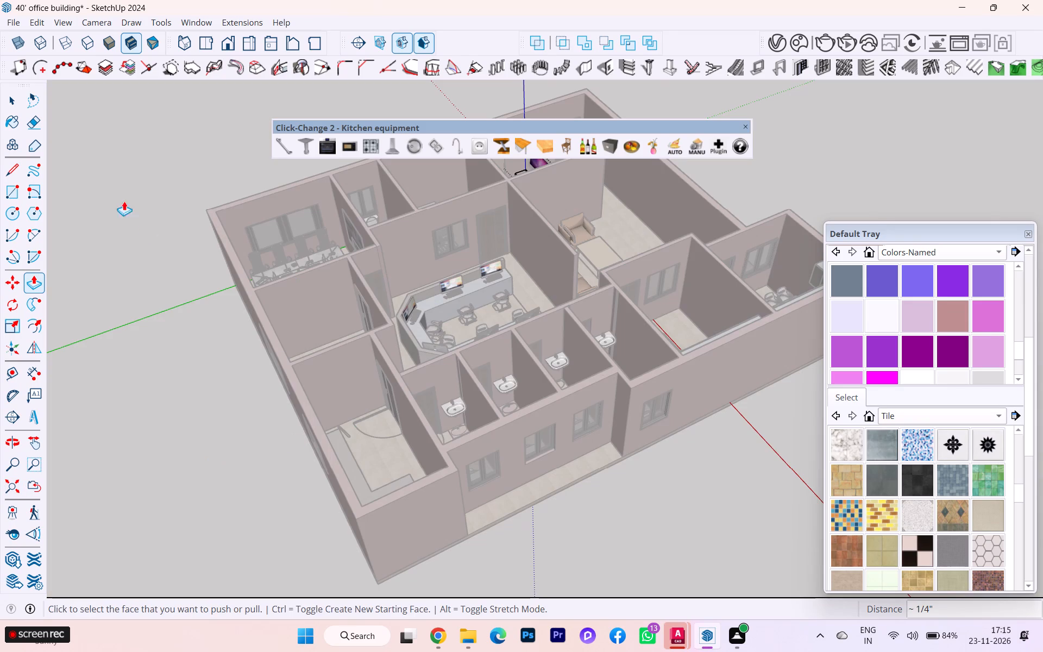
left_click(7, 104)
left_click(165, 166)
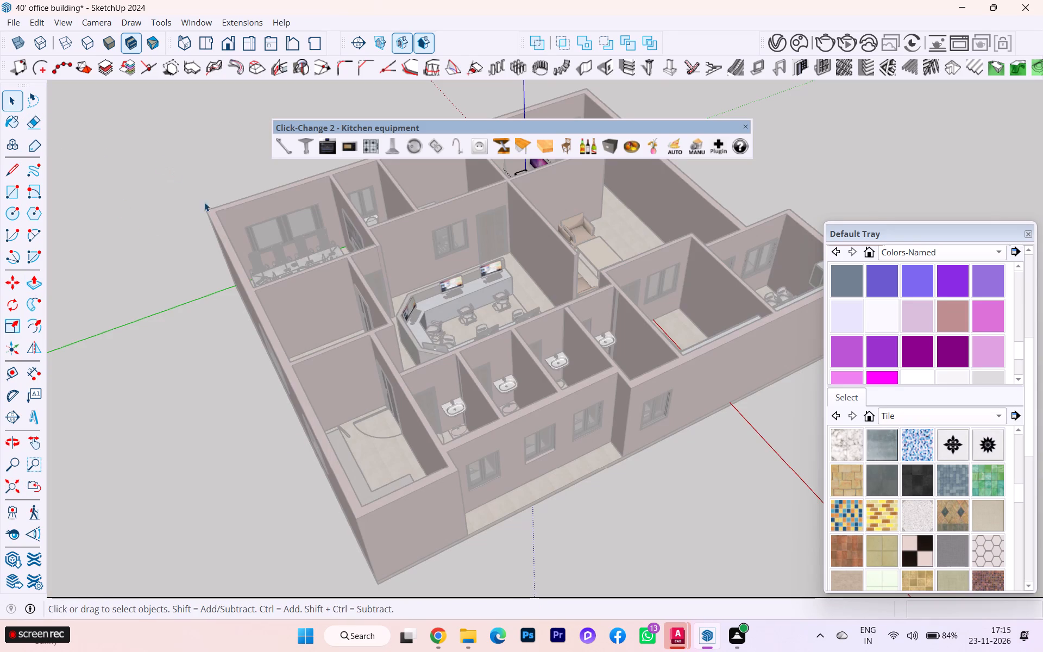
scroll(218, 231, "down", 2)
scroll(228, 358, "down", 1)
left_click(279, 438)
scroll(413, 450, "down", 3)
scroll(448, 460, "up", 1)
scroll(451, 460, "down", 2)
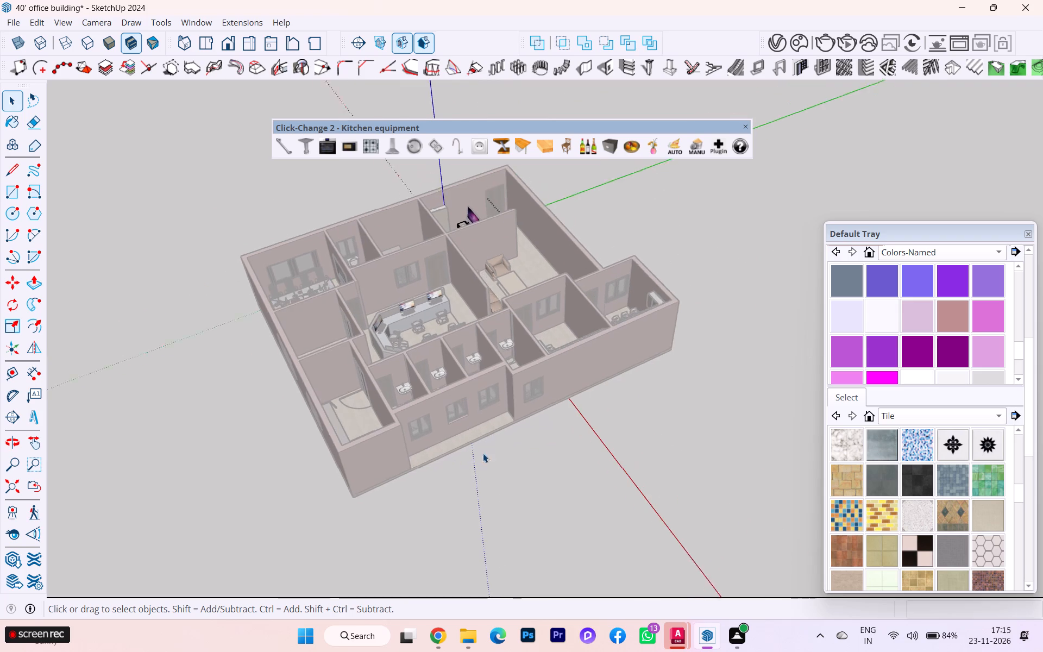
left_click(668, 404)
Inside the cabinet office computer's nested groups, scale the monitor down uniformly to about 0.38.
scroll(496, 286, "up", 4)
scroll(472, 218, "up", 4)
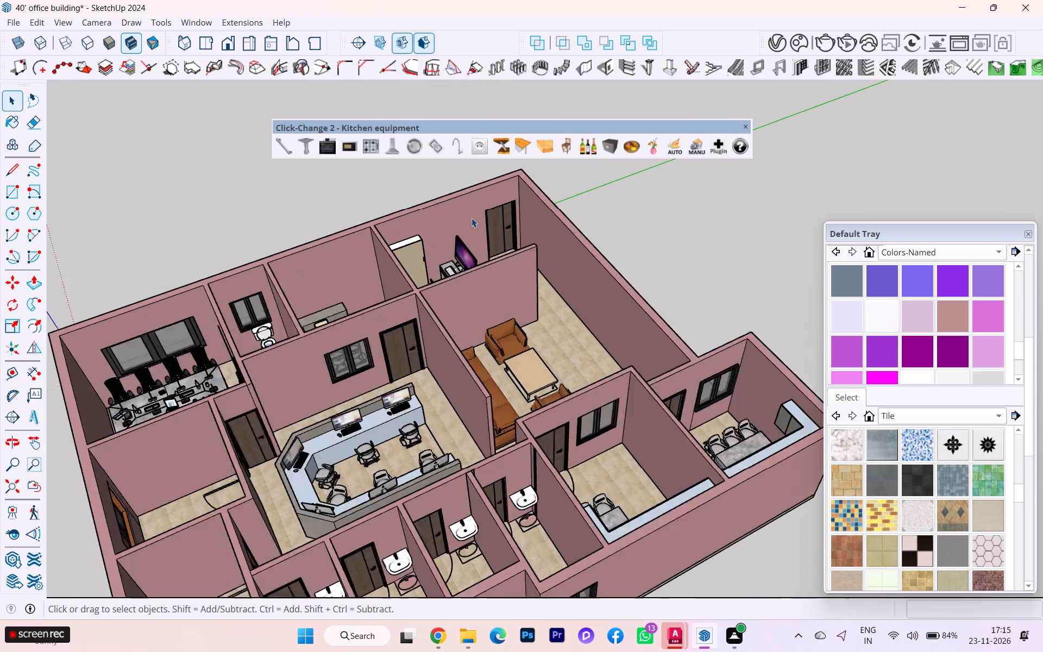
scroll(467, 221, "down", 1)
scroll(467, 221, "up", 1)
middle_click_drag(464, 242, 406, 288)
scroll(411, 280, "up", 3)
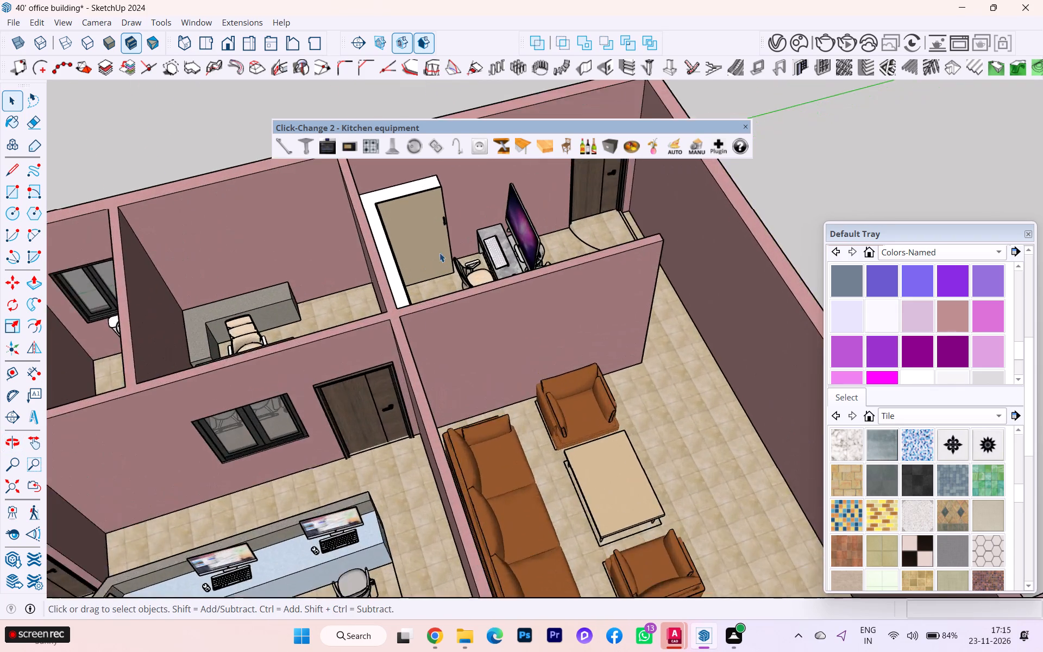
scroll(439, 253, "up", 5)
scroll(476, 223, "up", 8)
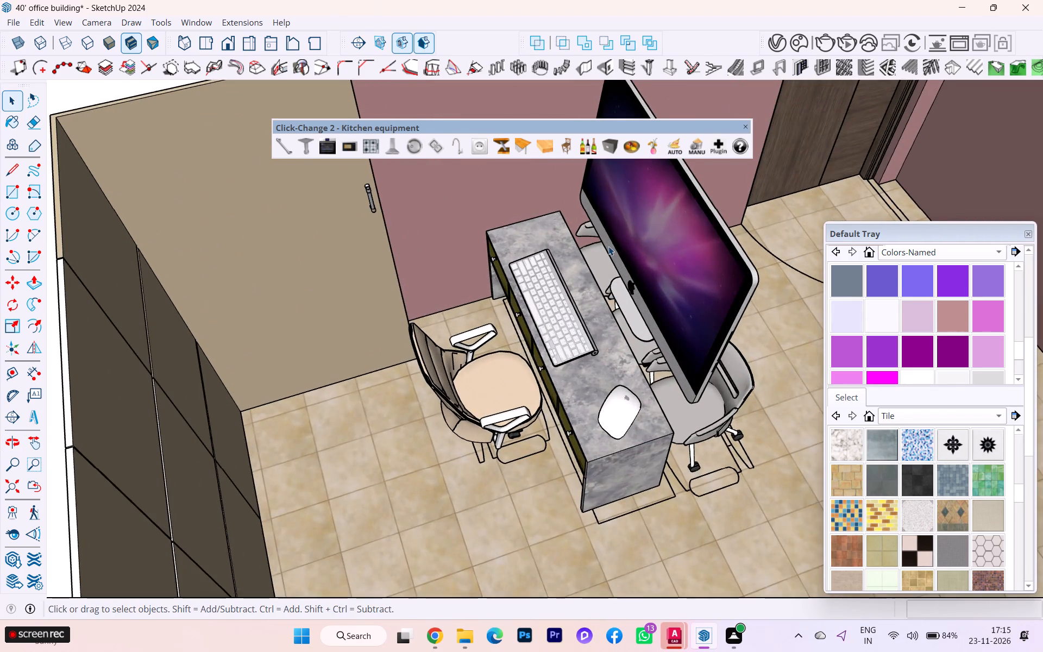
middle_click_drag(612, 246, 798, 243)
scroll(669, 241, "up", 2)
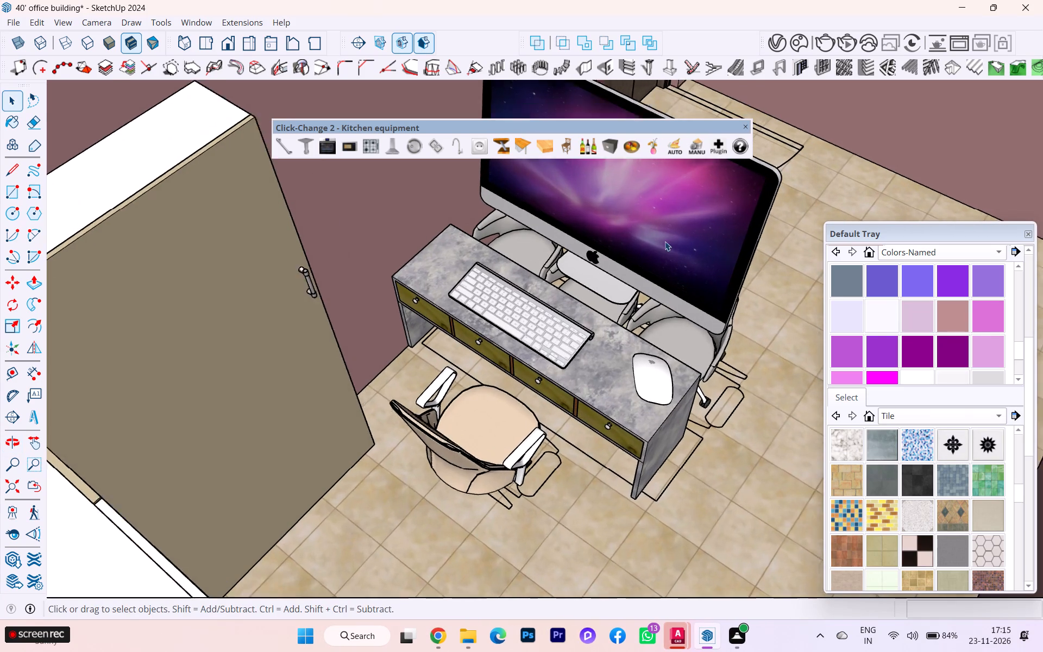
scroll(665, 241, "up", 1)
left_click(636, 240)
triple_click(633, 240)
left_click(619, 240)
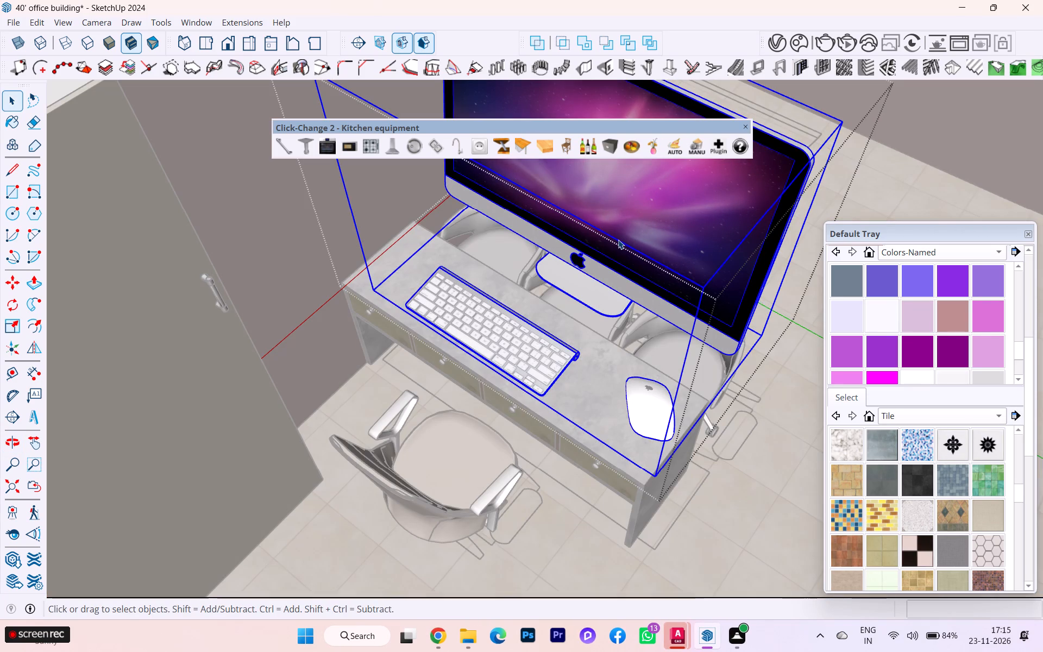
double_click(578, 249)
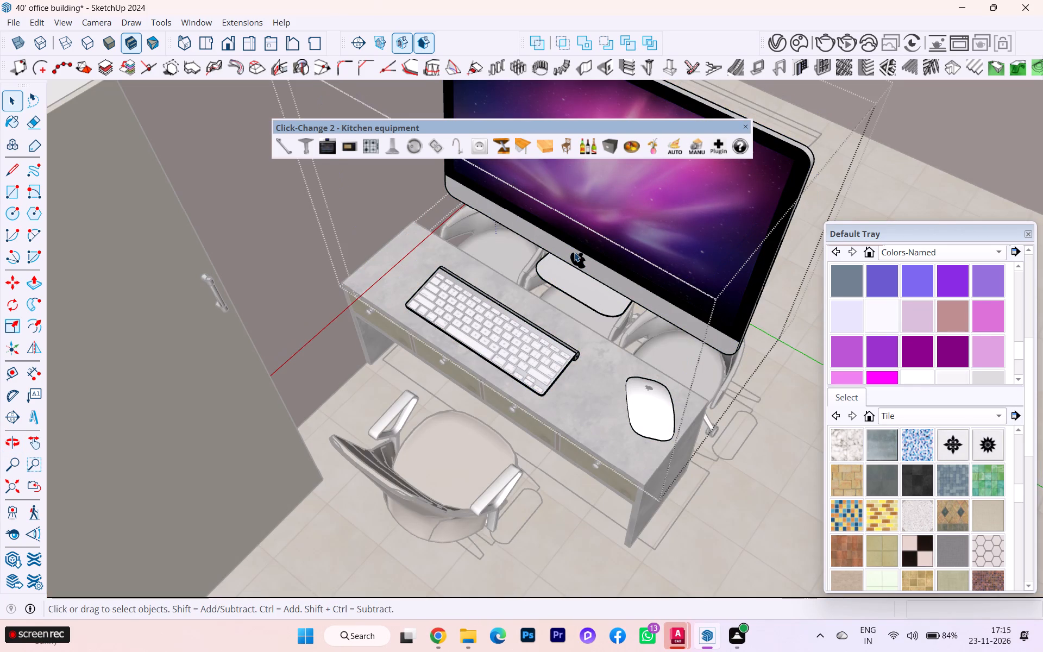
left_click(574, 252)
key("s")
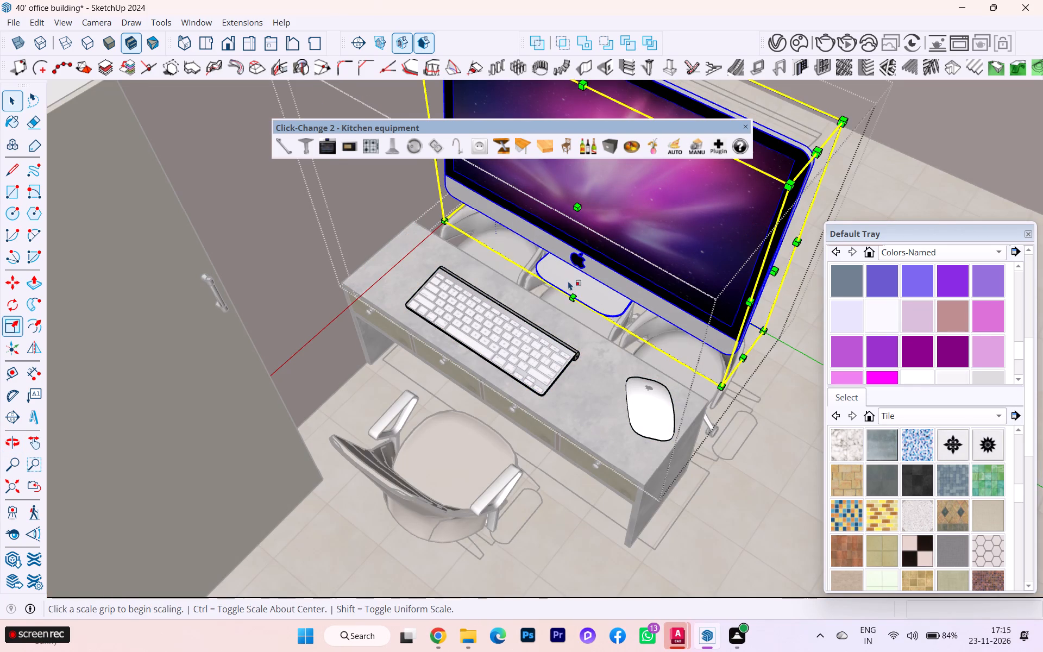
scroll(585, 306, "down", 2)
scroll(585, 307, "up", 5)
scroll(585, 308, "down", 5)
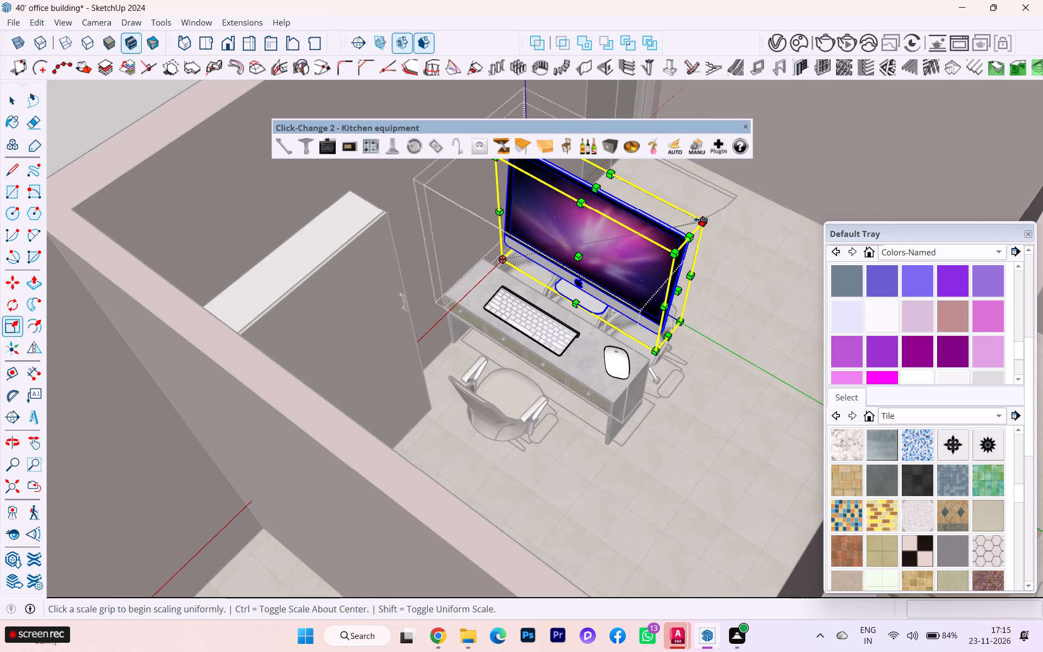
left_click(701, 218)
left_click(581, 278)
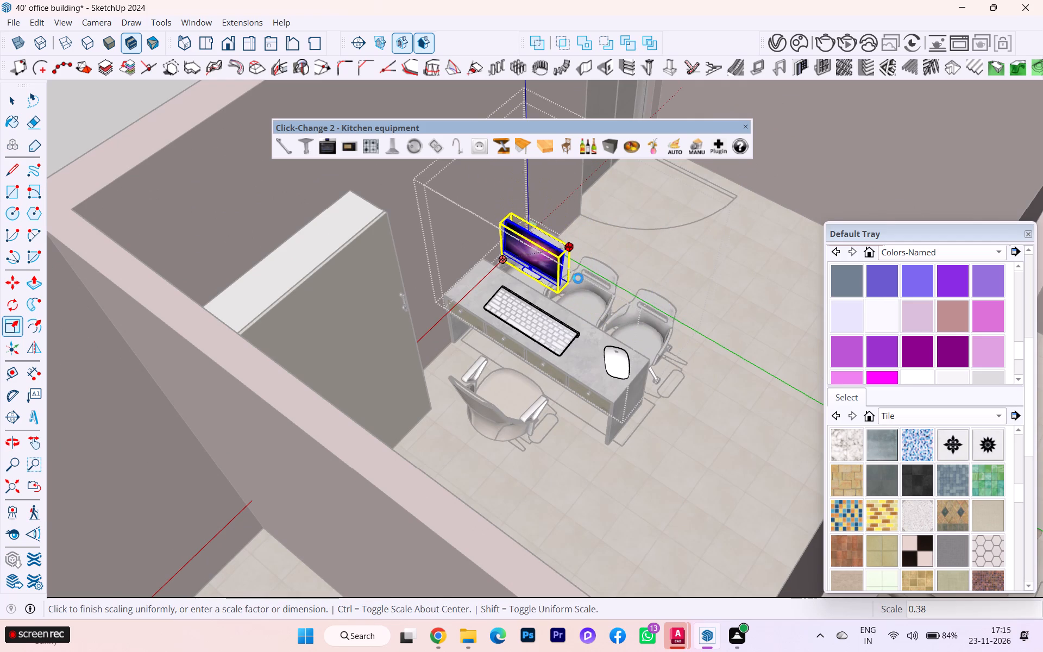
Move the monitor about 1' 4 5/8" to centre it behind the keyboard, and shift it about 2" farther from the keyboard.
scroll(563, 274, "up", 9)
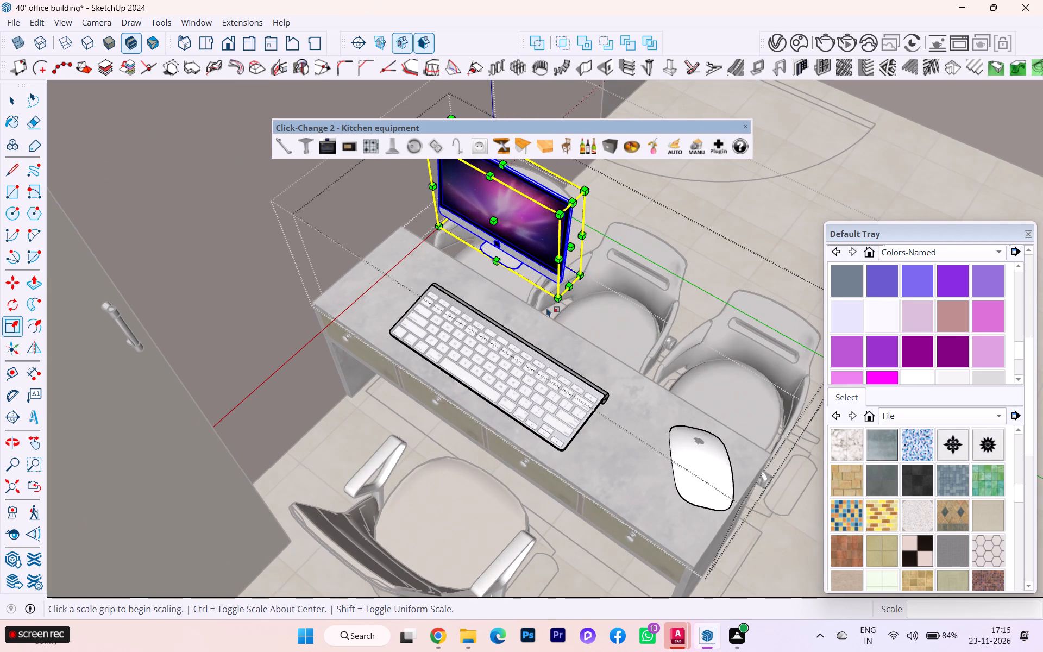
key("m")
left_click(539, 291)
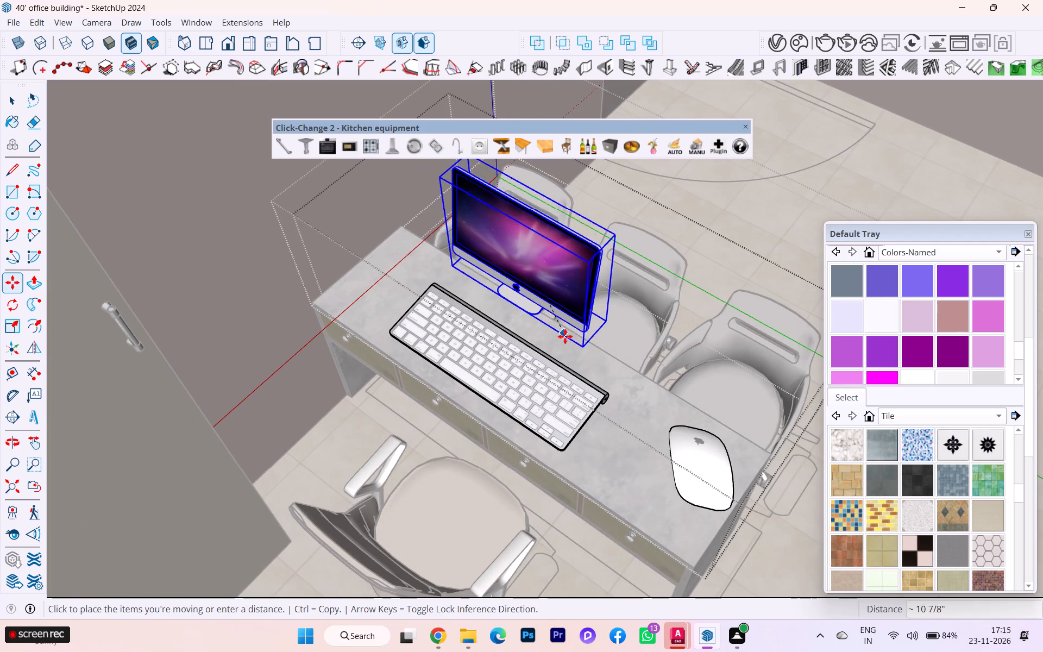
left_click(581, 370)
scroll(612, 349, "down", 1)
middle_click_drag(617, 347, 106, 346)
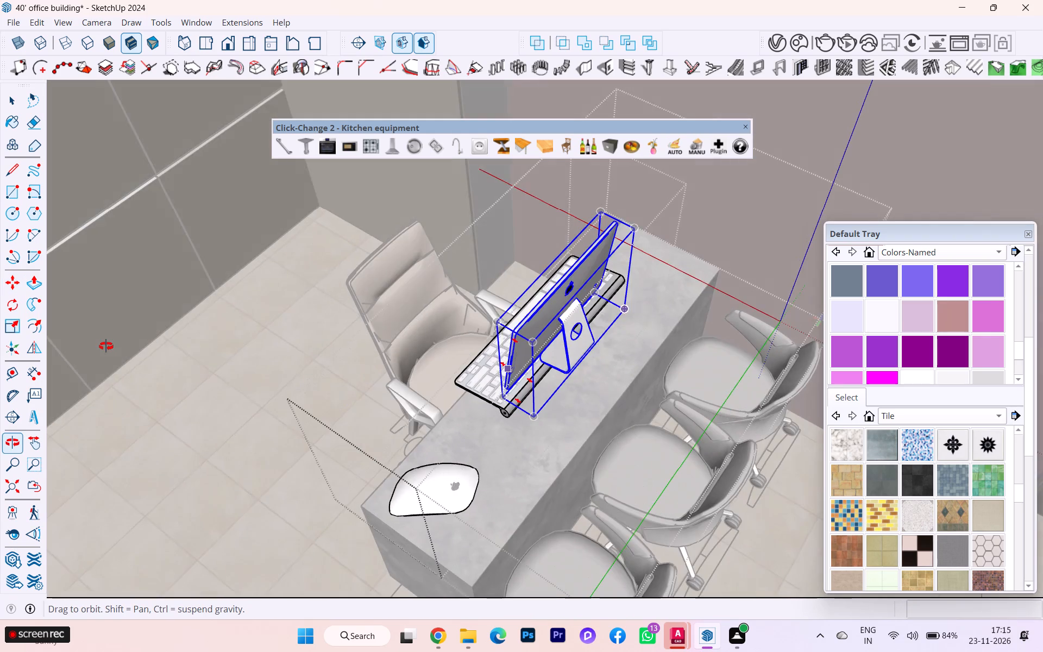
middle_click_drag(106, 346, 106, 346)
scroll(456, 337, "up", 3)
scroll(556, 439, "up", 2)
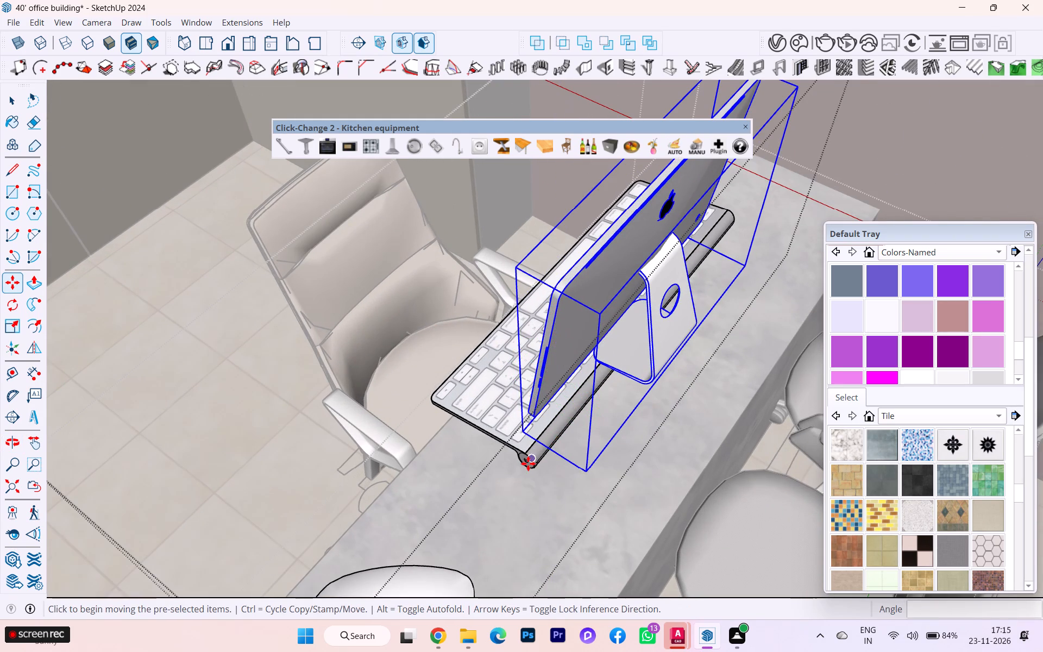
left_click(528, 463)
left_click(557, 479)
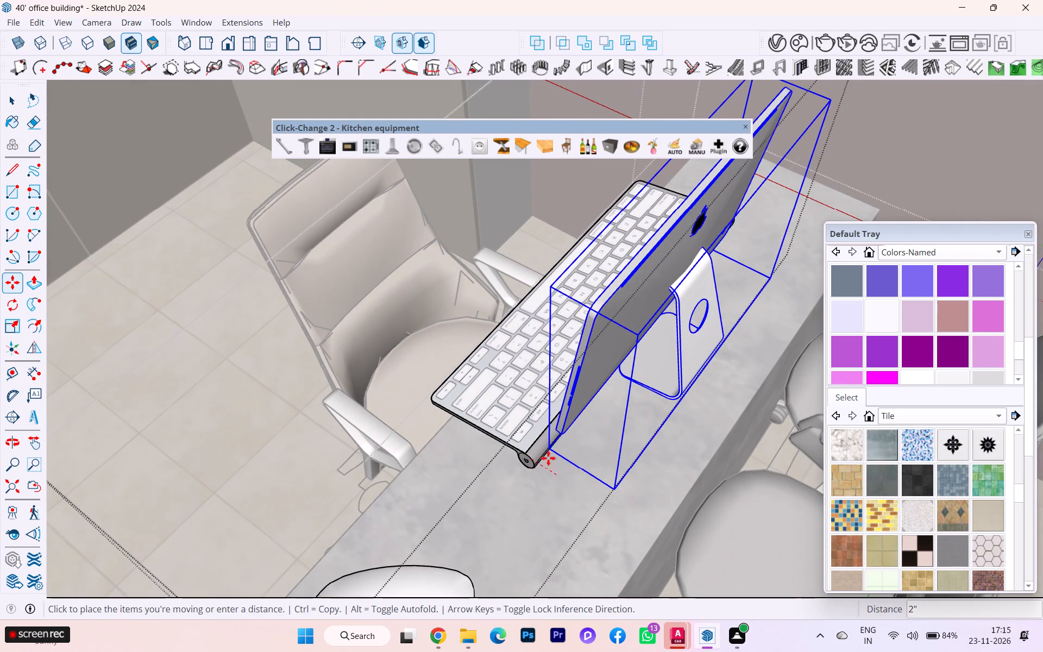
Lower the monitor vertically in two moves, the second about 4 1/8", so its stand rests on the marble desktop.
middle_click_drag(576, 440, 765, 399)
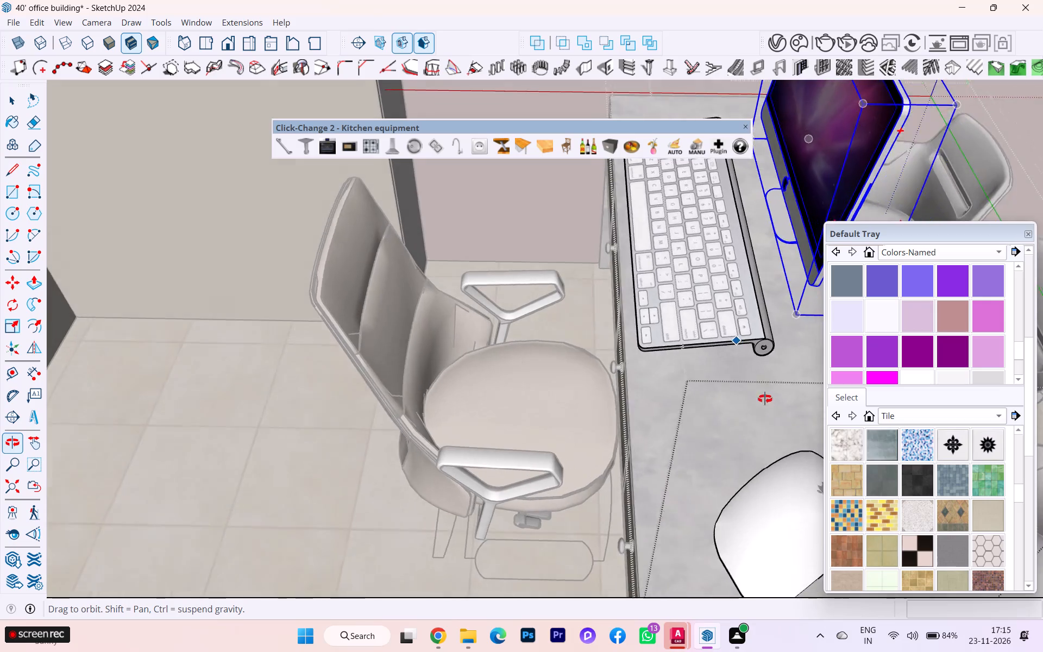
middle_click_drag(765, 399, 734, 384)
scroll(740, 353, "up", 2)
left_click(759, 292)
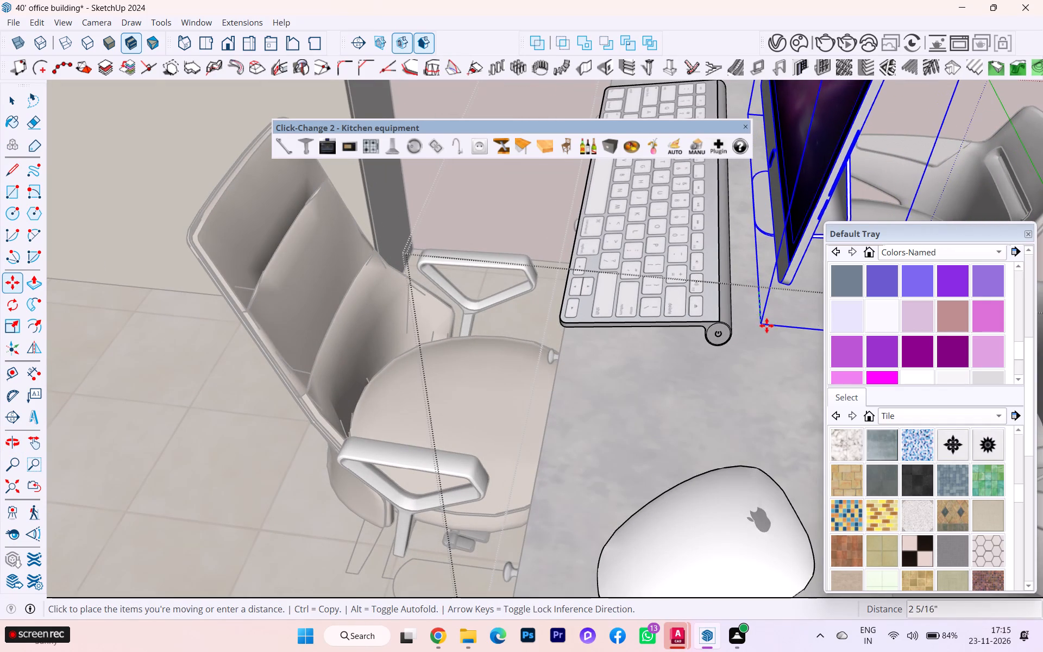
key("Up")
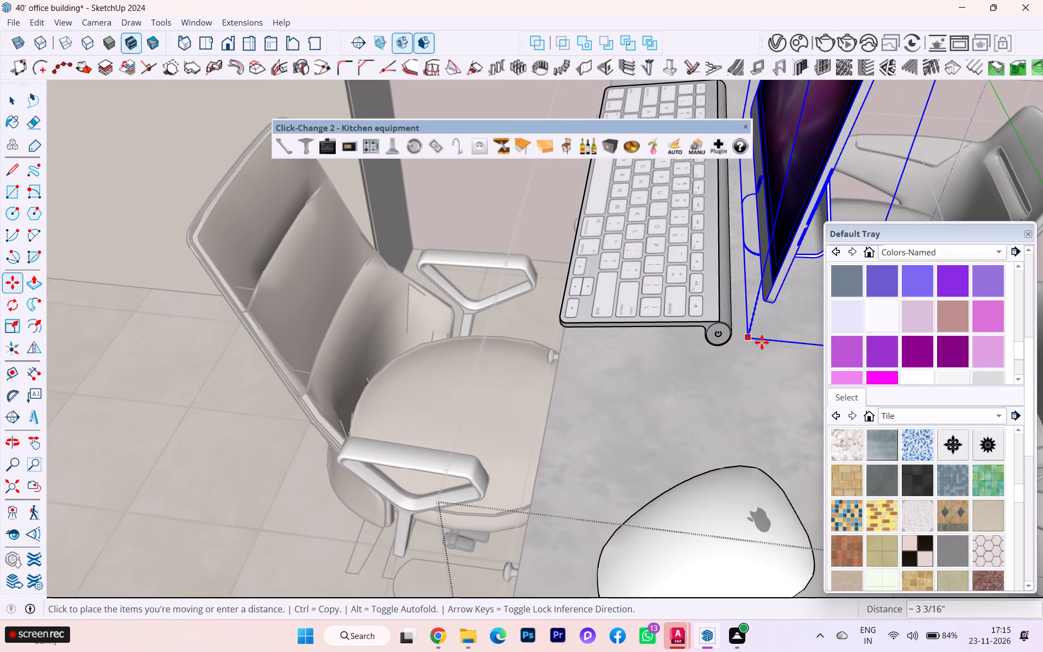
left_click(759, 361)
middle_click_drag(640, 372, 728, 290)
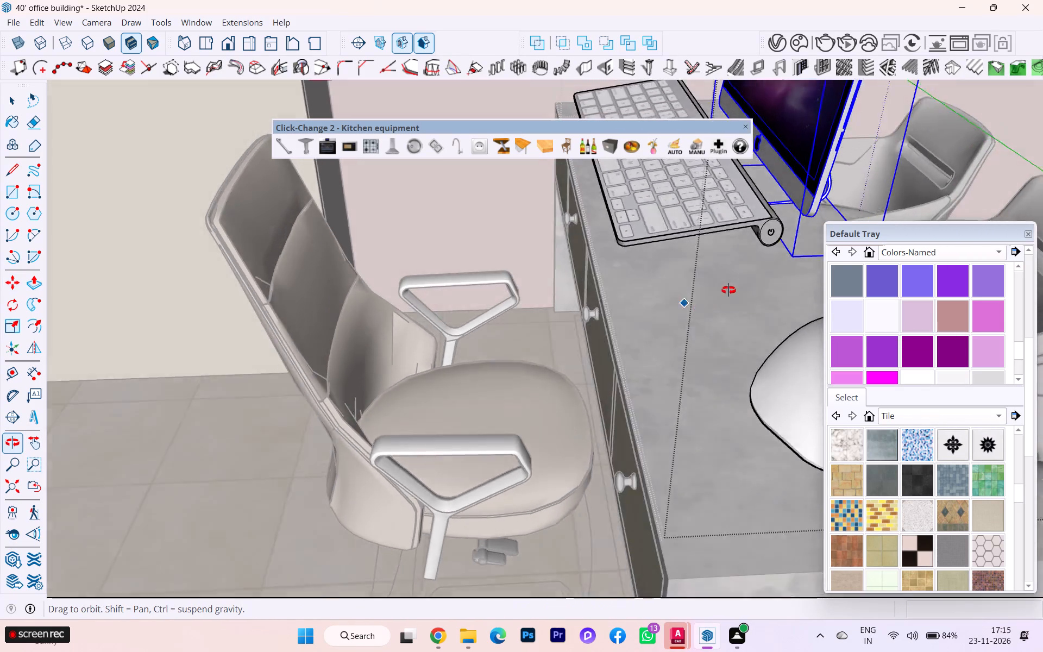
middle_click_drag(728, 290, 634, 237)
middle_click_drag(765, 249, 555, 298)
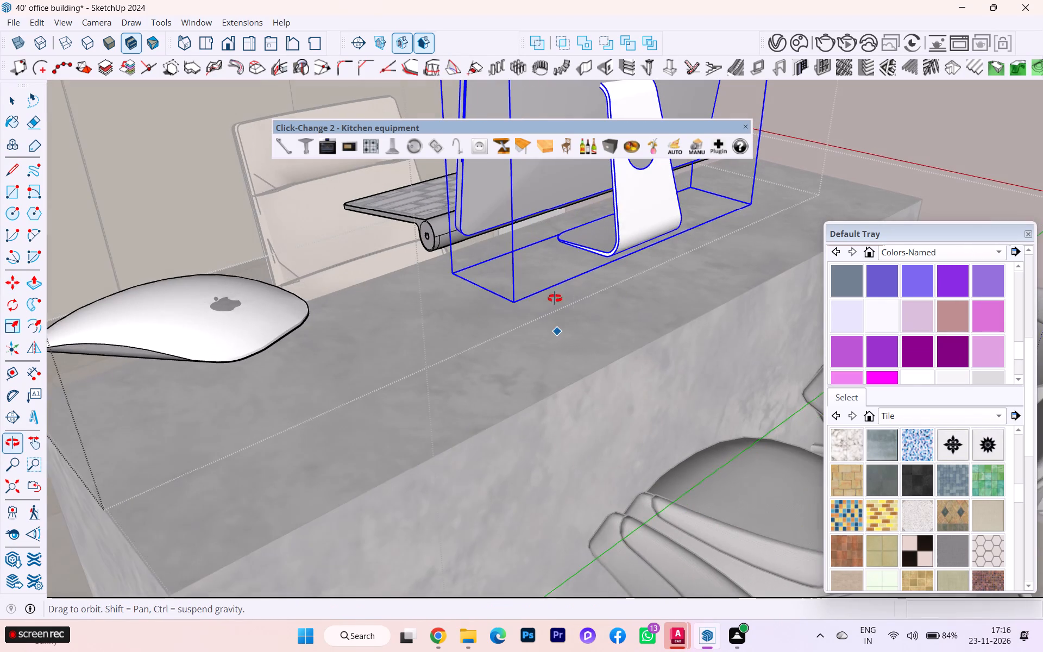
middle_click_drag(555, 298, 554, 298)
left_click(593, 256)
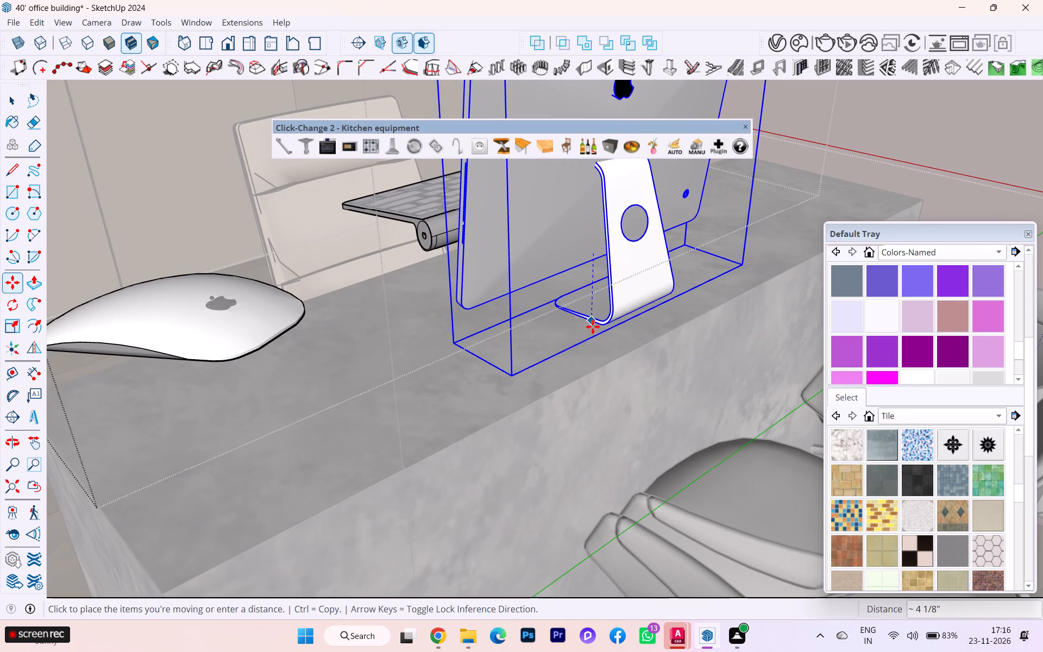
left_click(593, 325)
Lower the keyboard vertically about 4 13/16" onto the marble desktop.
scroll(458, 331, "down", 3)
middle_click_drag(466, 333, 757, 393)
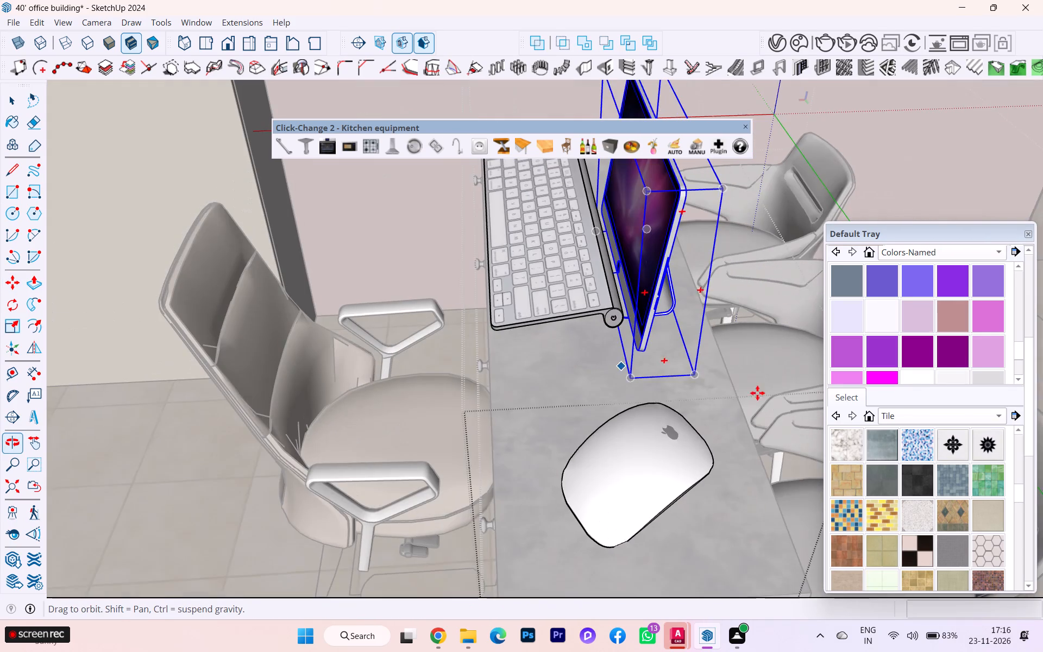
scroll(162, 142, "up", 1)
left_click(8, 95)
left_click(560, 290)
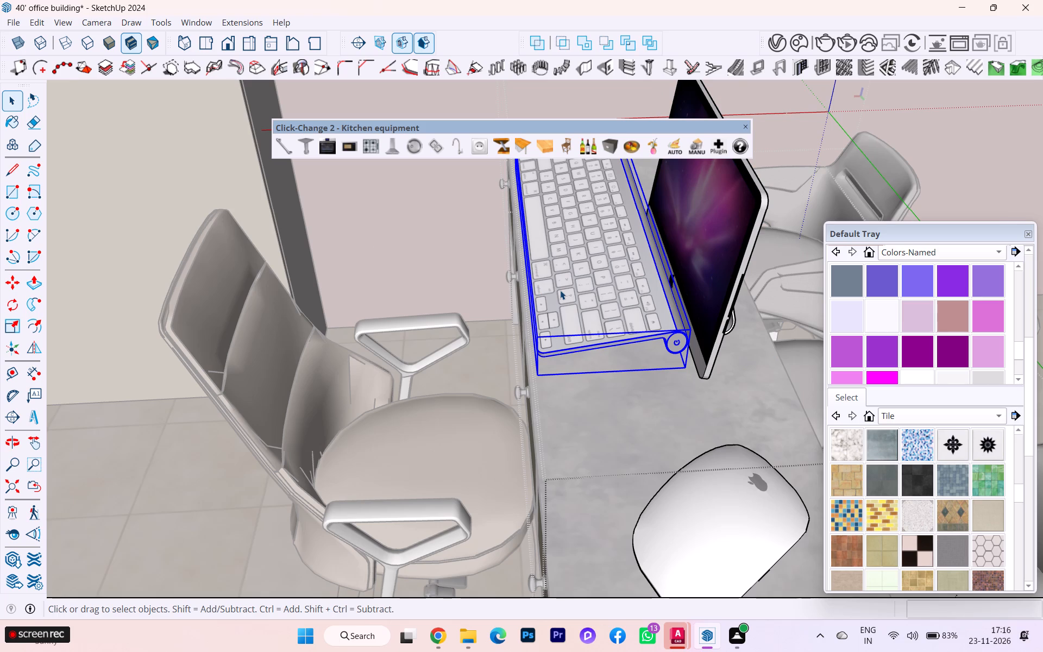
key("s")
middle_click_drag(606, 307, 600, 217)
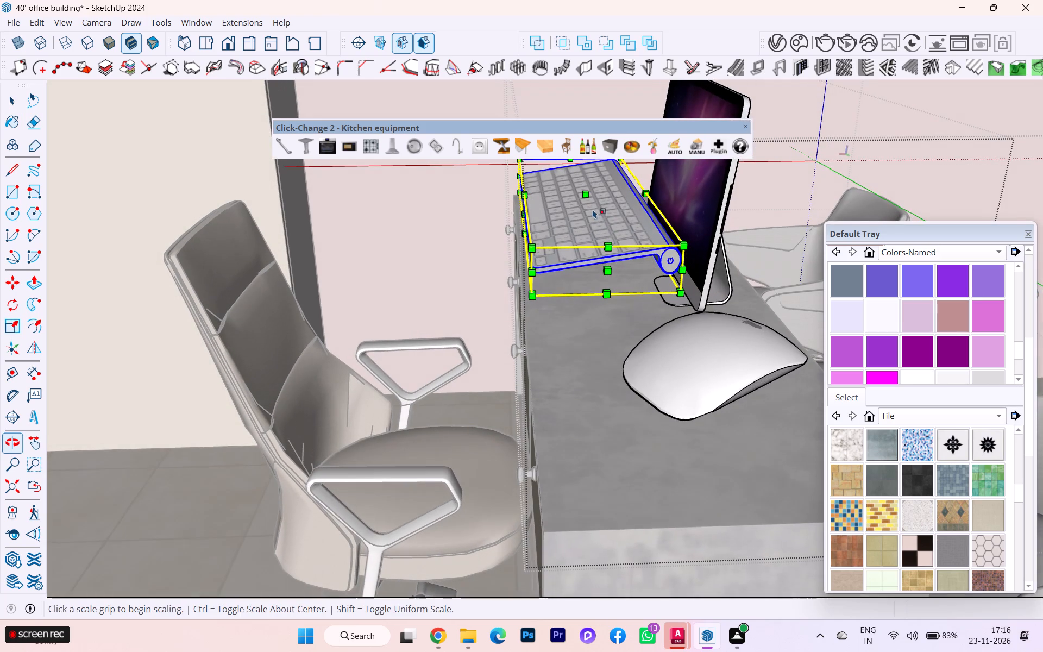
key("m")
left_click(606, 235)
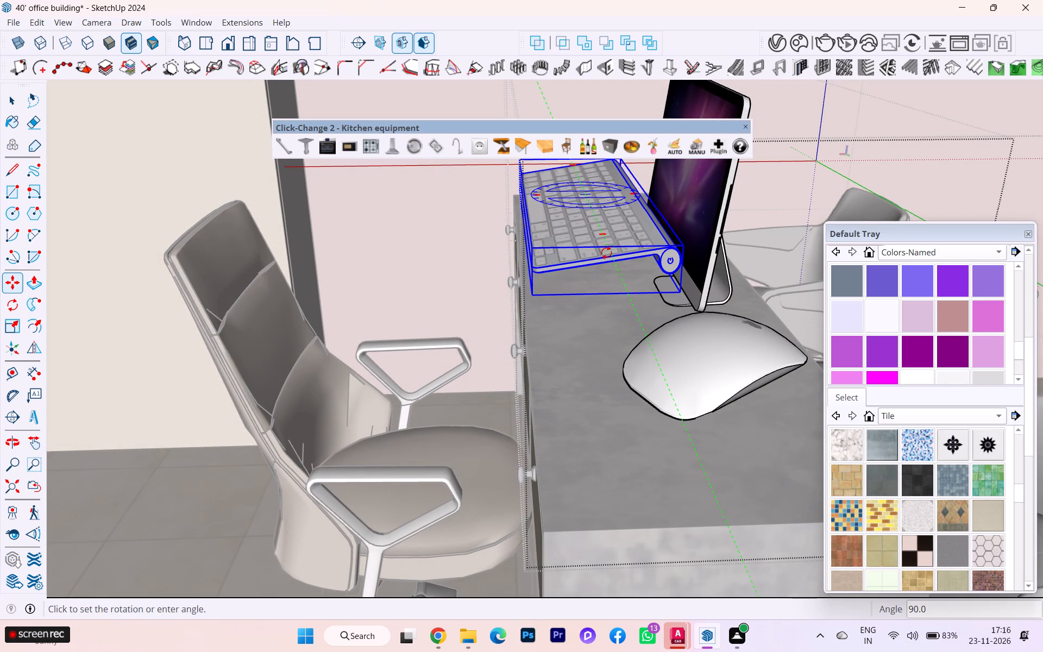
key("Escape")
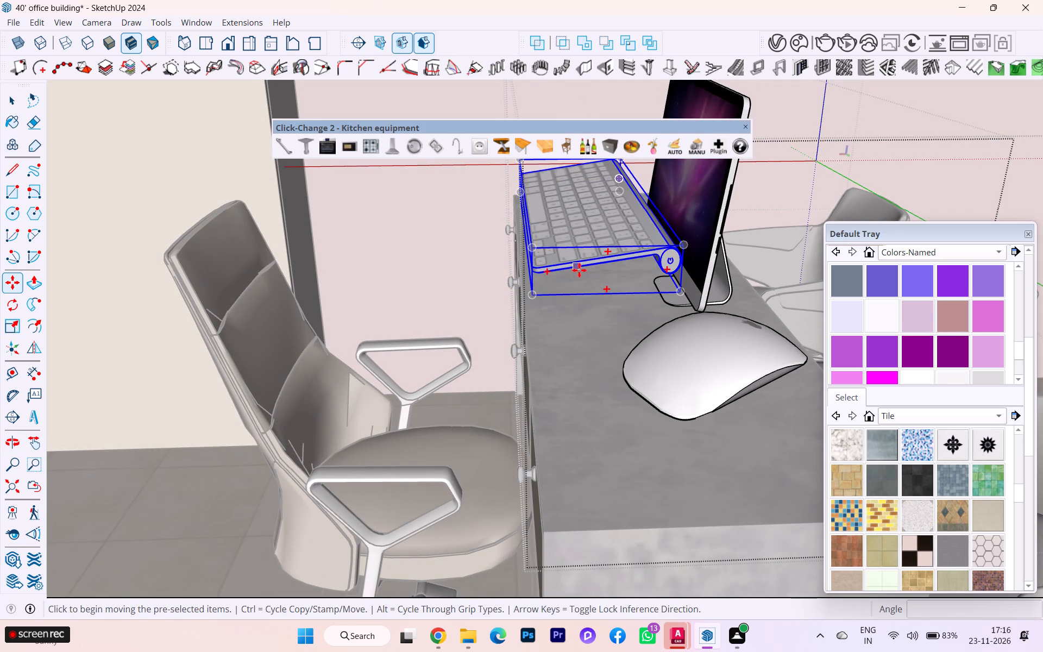
left_click(580, 270)
key("Up")
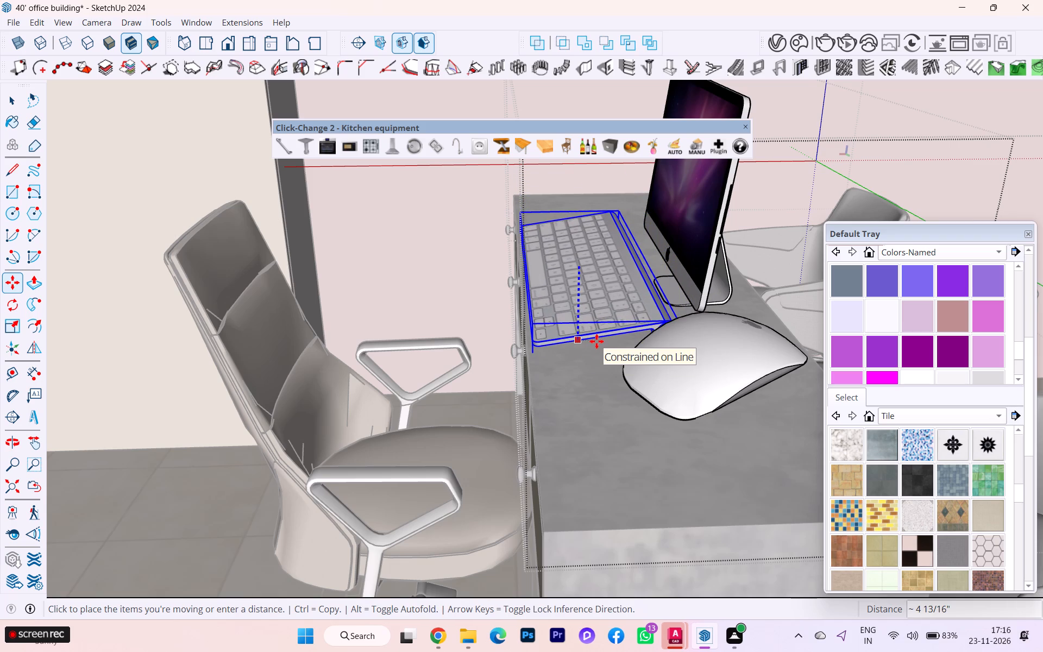
left_click(596, 341)
Scale the keyboard down uniformly to about 0.66 of its size.
scroll(540, 336, "down", 1)
middle_click_drag(540, 336, 814, 374)
scroll(609, 352, "up", 3)
scroll(527, 337, "down", 2)
middle_click_drag(512, 351, 407, 452)
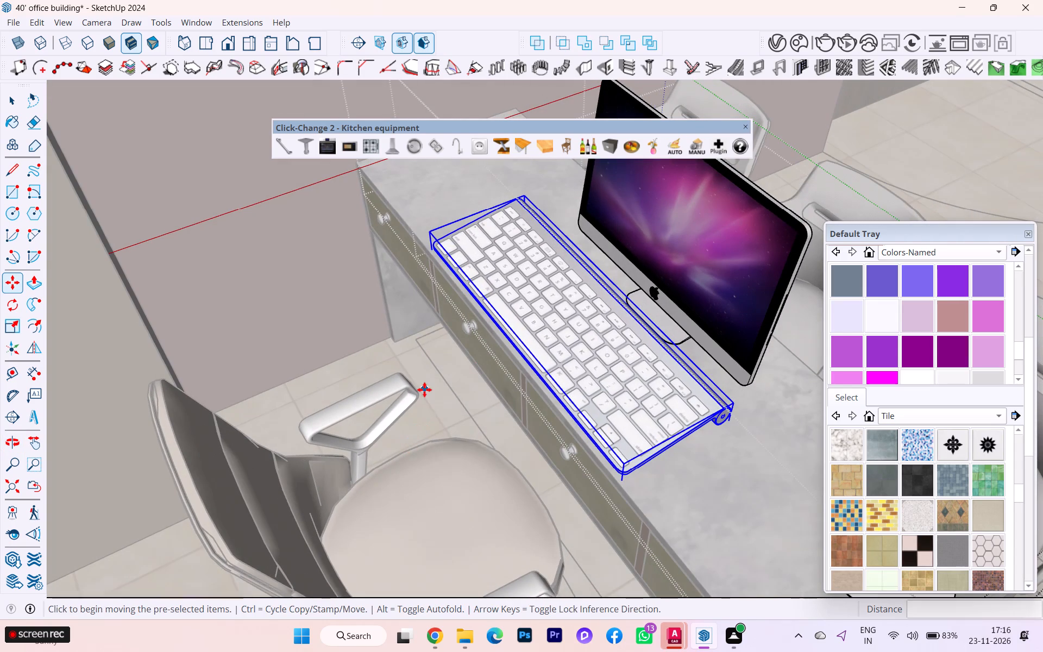
key("s")
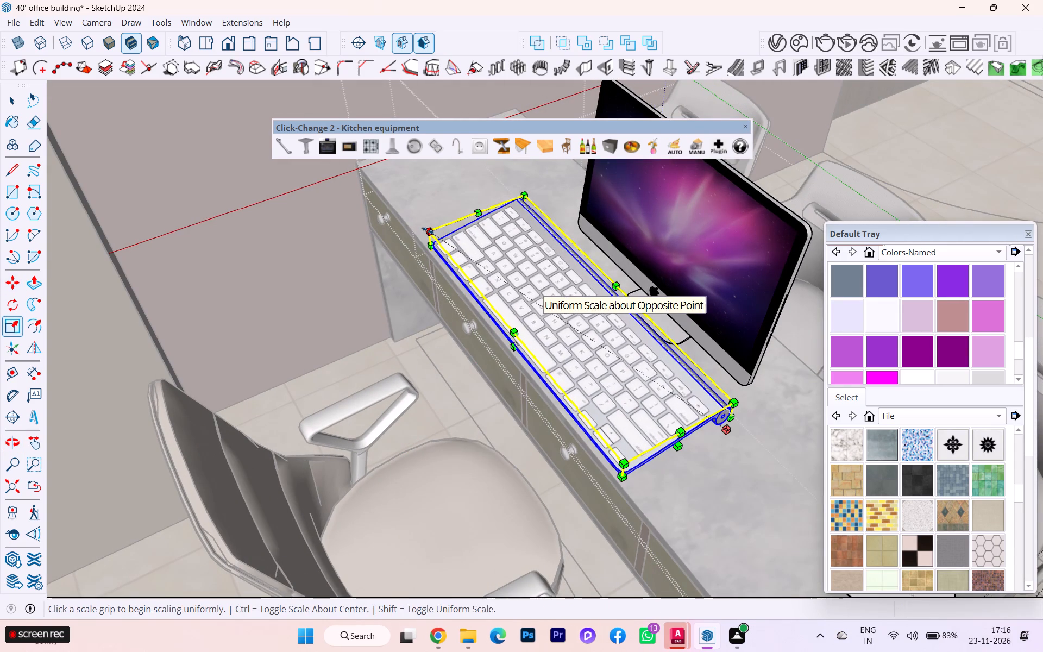
left_click(428, 230)
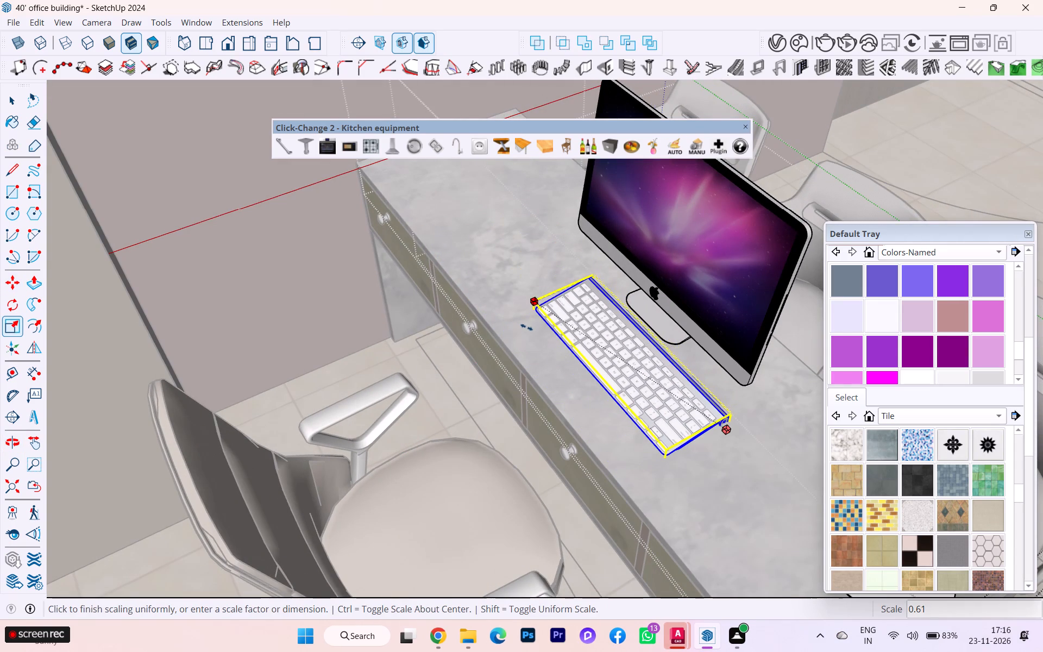
left_click(508, 323)
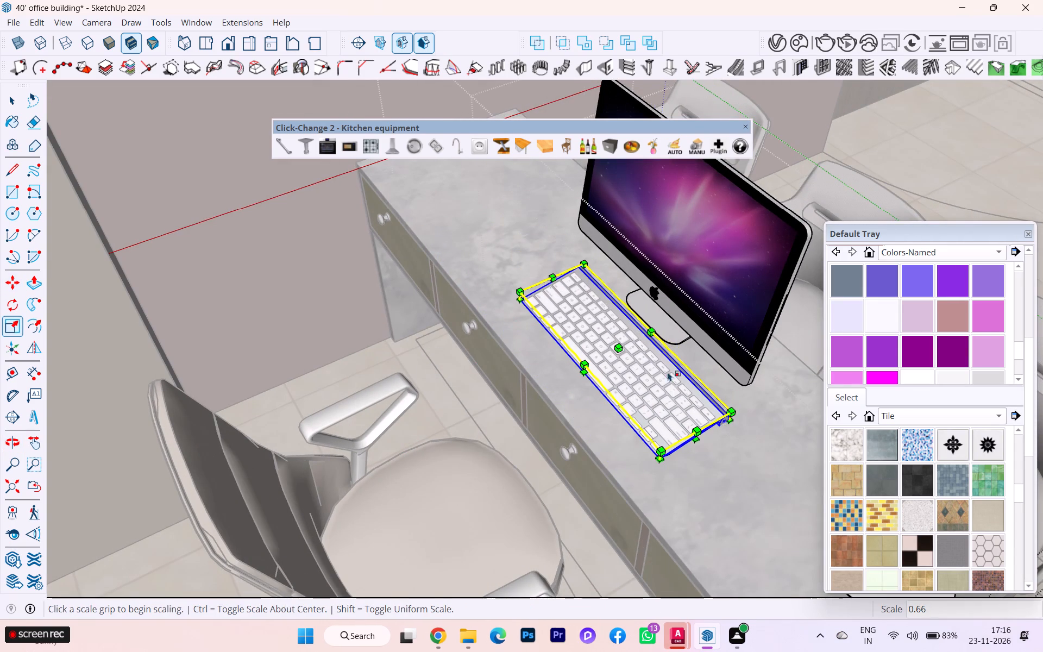
Move the keyboard about 2 11/16" along the green axis so it is centred in front of the monitor.
key("m")
left_click(658, 408)
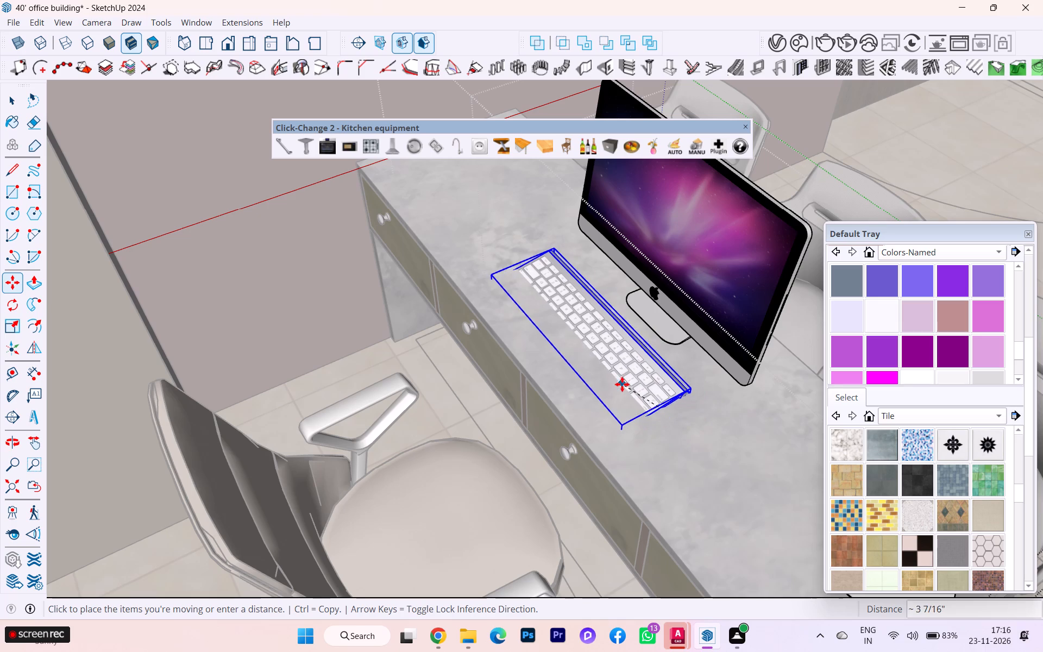
key("Left")
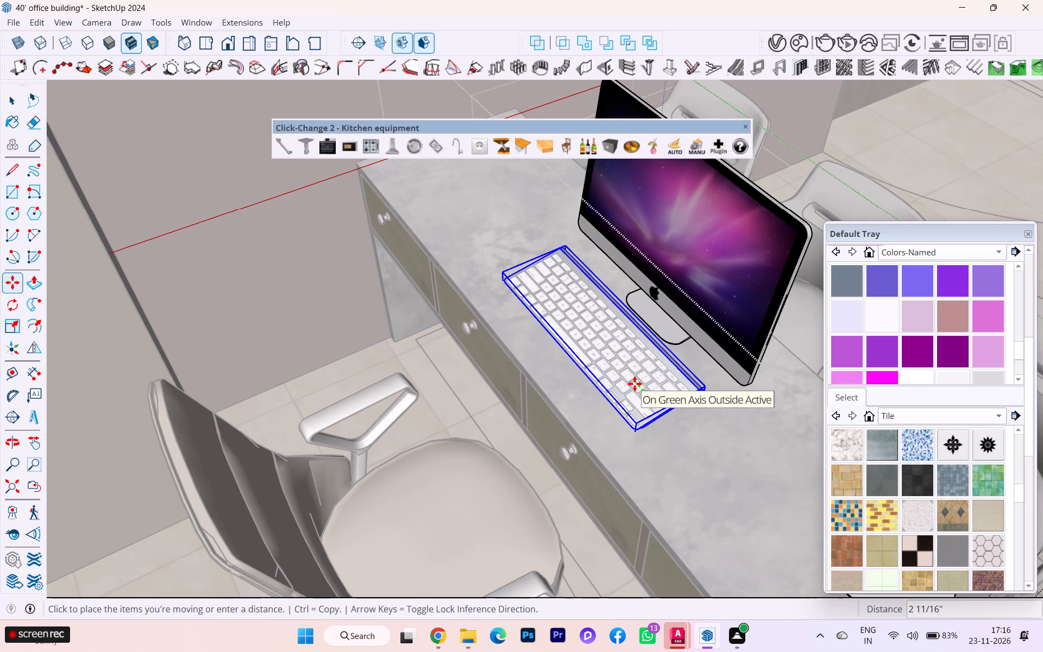
left_click(634, 384)
scroll(558, 365, "down", 8)
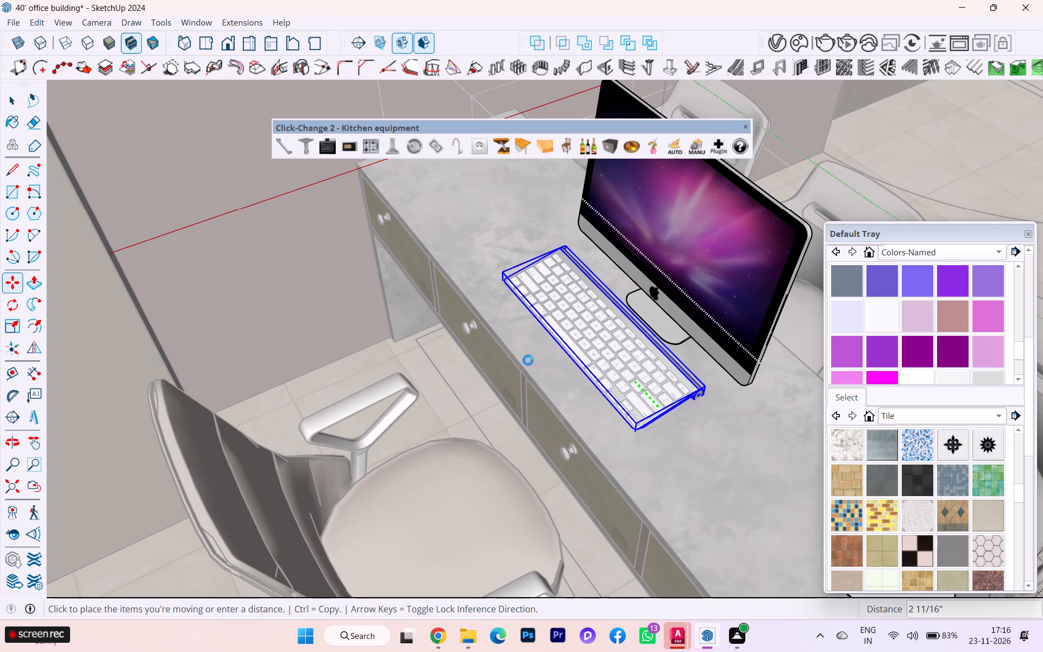
scroll(530, 354, "down", 4)
scroll(506, 341, "up", 1)
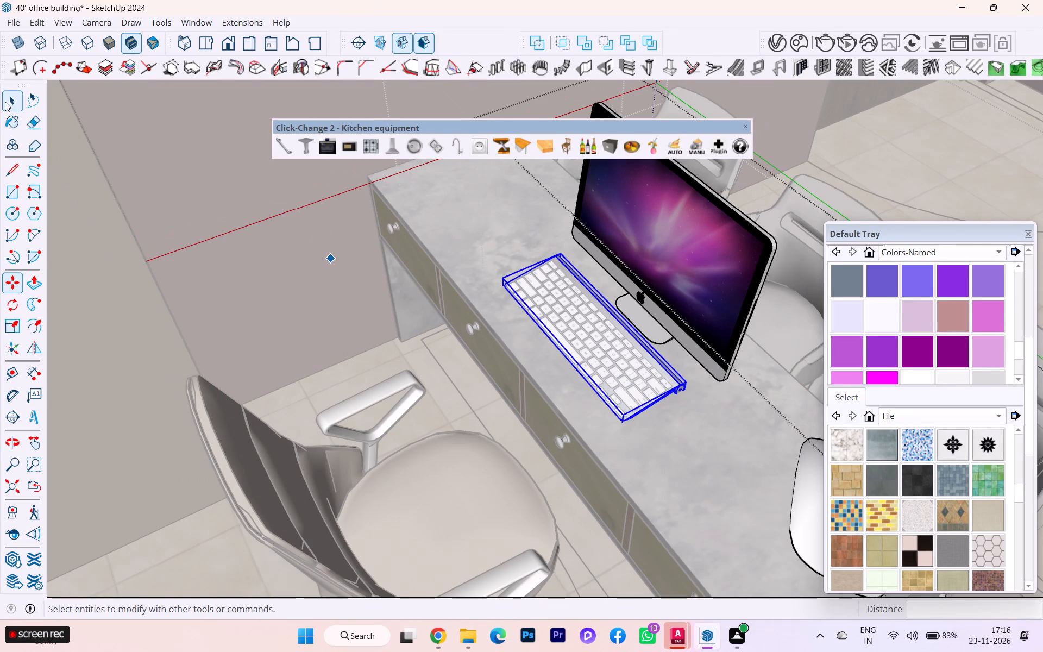
Select the monitor and keyboard together and move them about 2" toward the desk's drawer side.
left_click(5, 102)
left_click(623, 240)
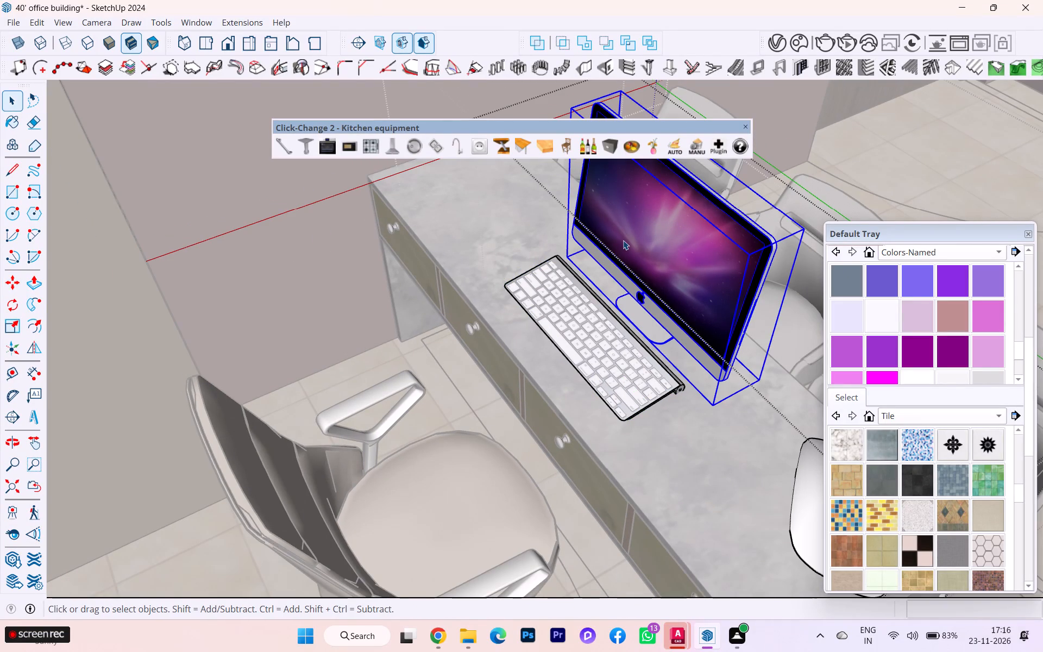
left_click(581, 352, "ctrl")
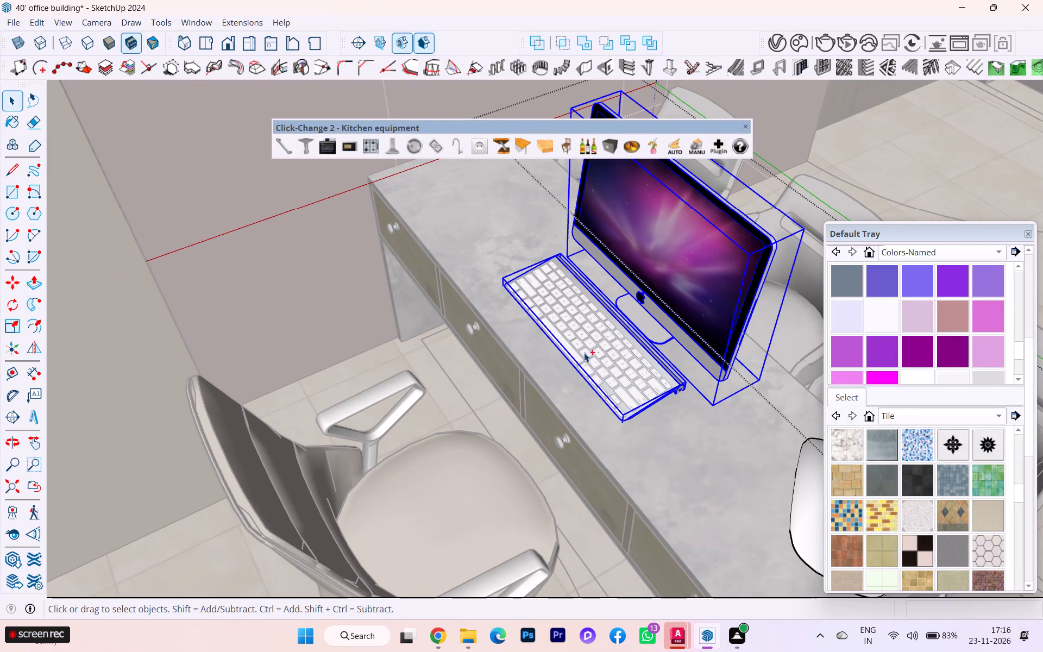
scroll(521, 384, "down", 3)
key("m")
scroll(636, 400, "up", 1)
scroll(636, 400, "down", 1)
scroll(636, 400, "up", 2)
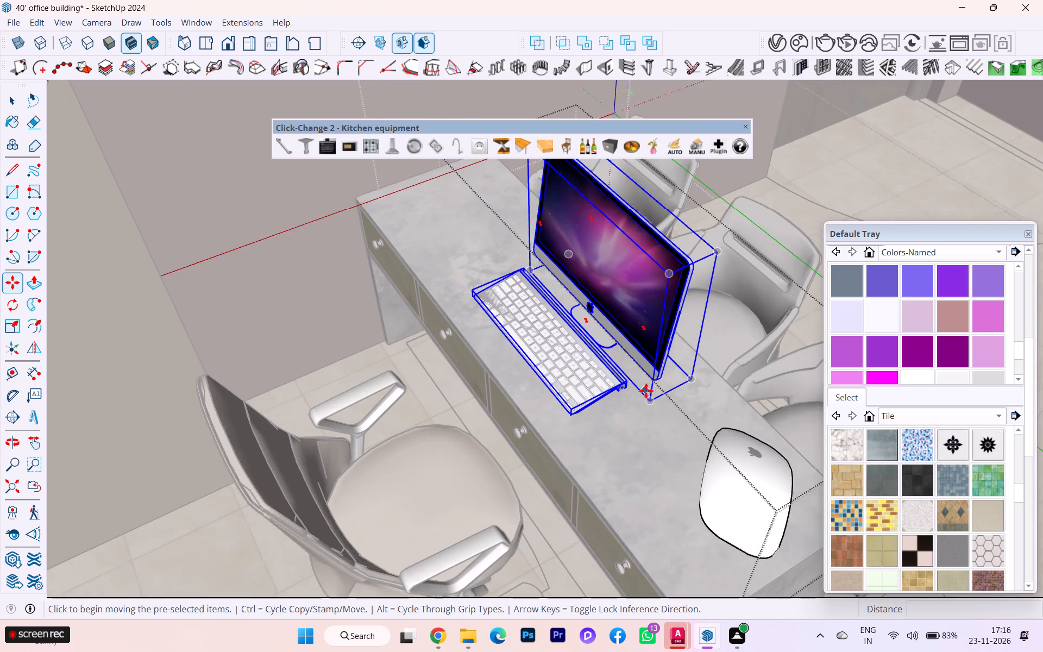
scroll(646, 391, "up", 2)
left_click(650, 383)
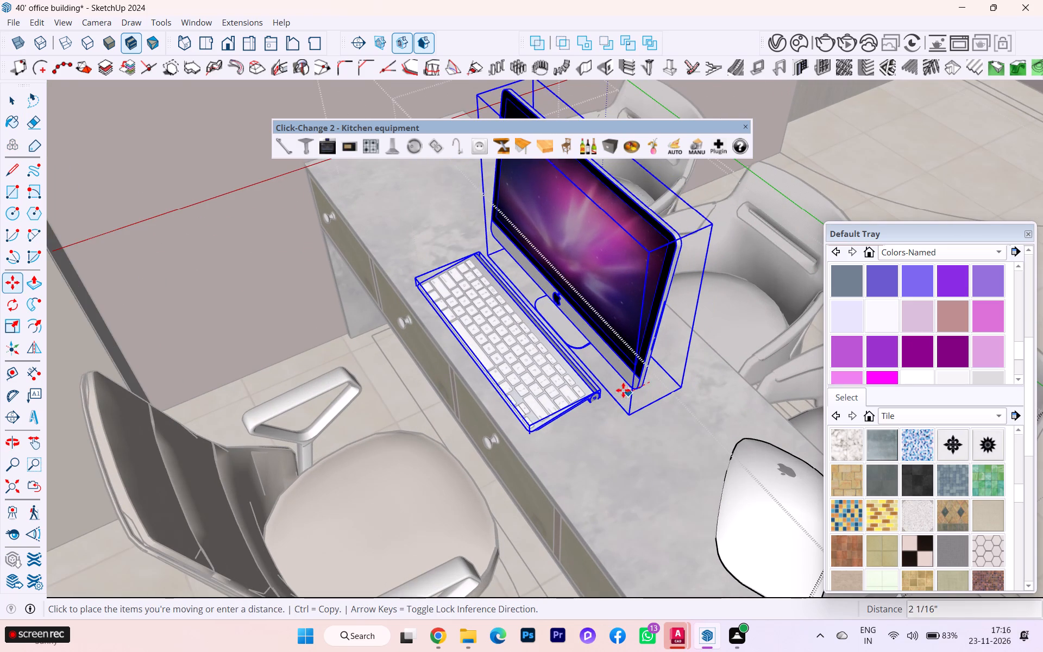
left_click(628, 388)
Rotate the monitor and keyboard together 45 degrees in the desktop plane about a point behind the monitor stand.
scroll(476, 354, "down", 5)
middle_click_drag(432, 361, 341, 361)
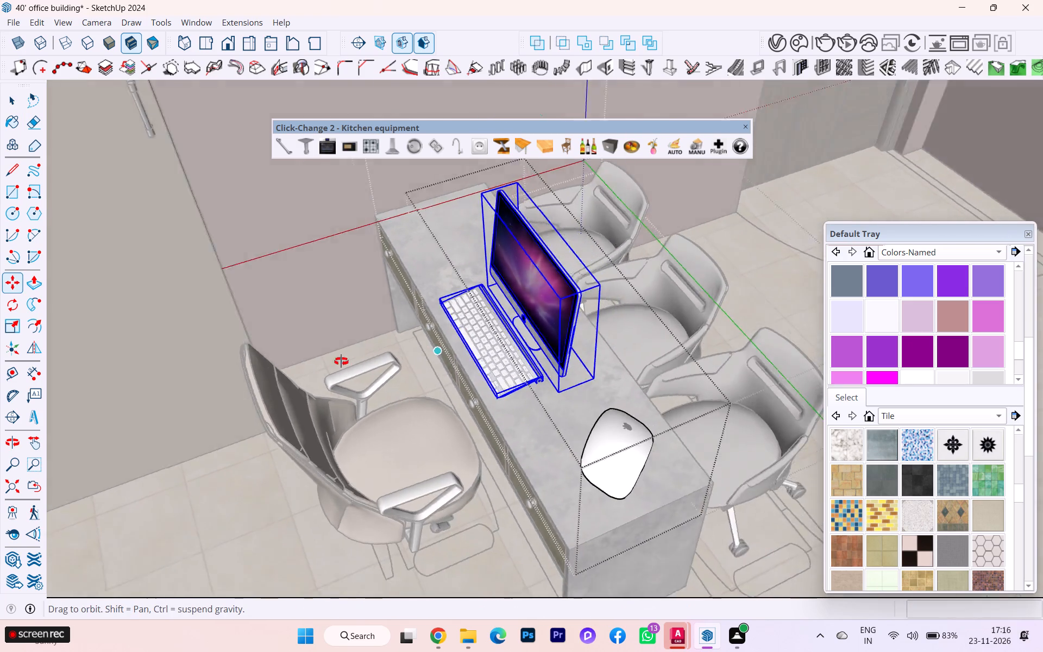
middle_click_drag(341, 361, 117, 363)
scroll(456, 337, "up", 3)
middle_click_drag(551, 323, 245, 321)
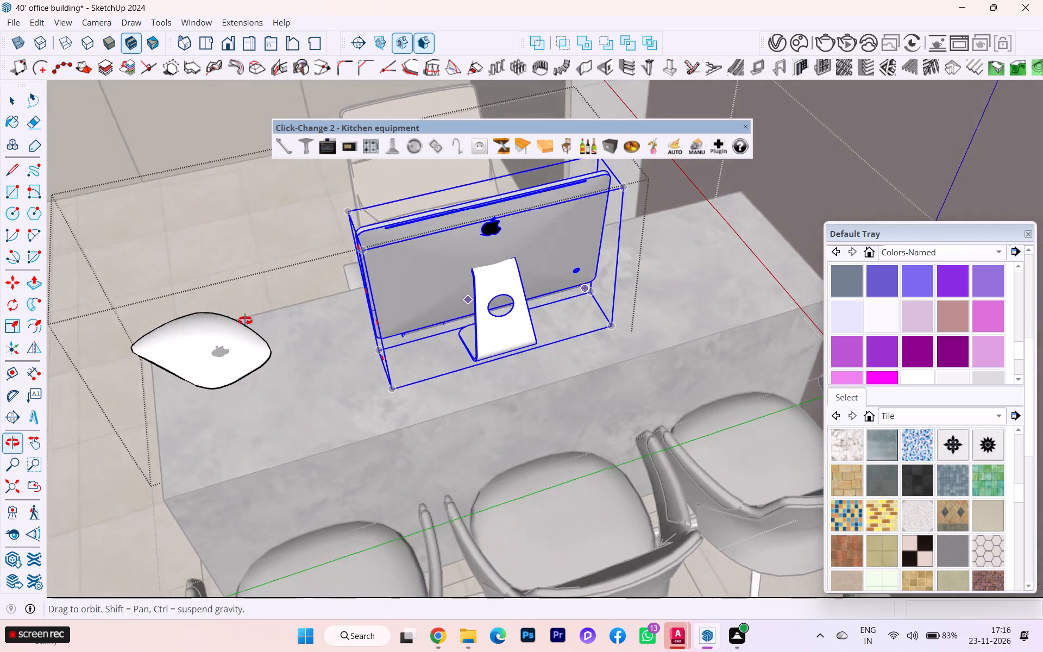
middle_click_drag(245, 321, 190, 338)
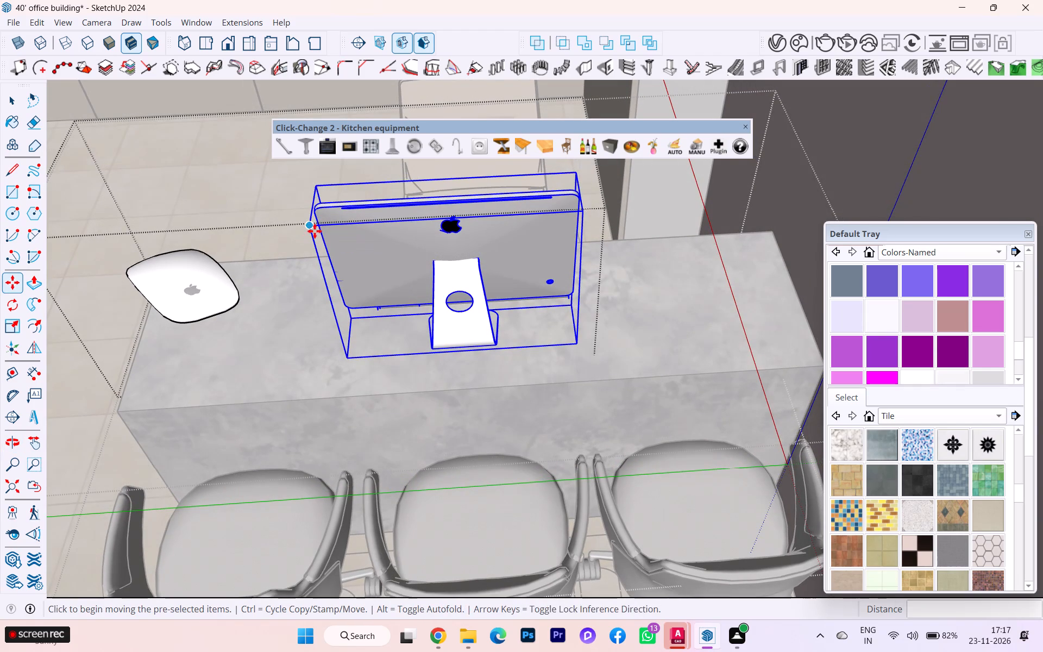
key("s")
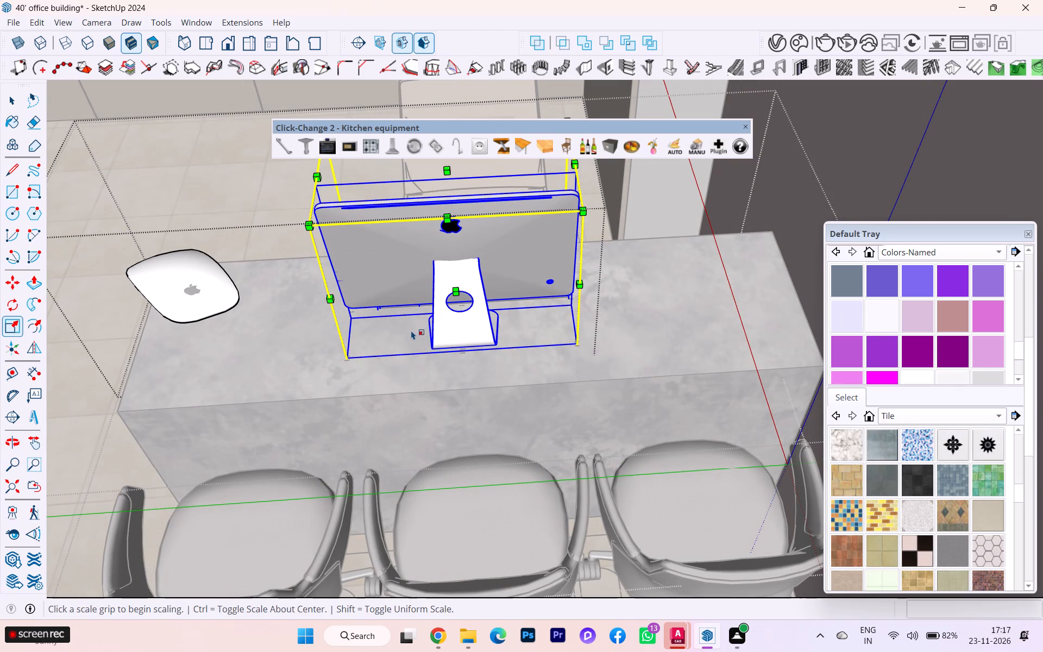
key("q")
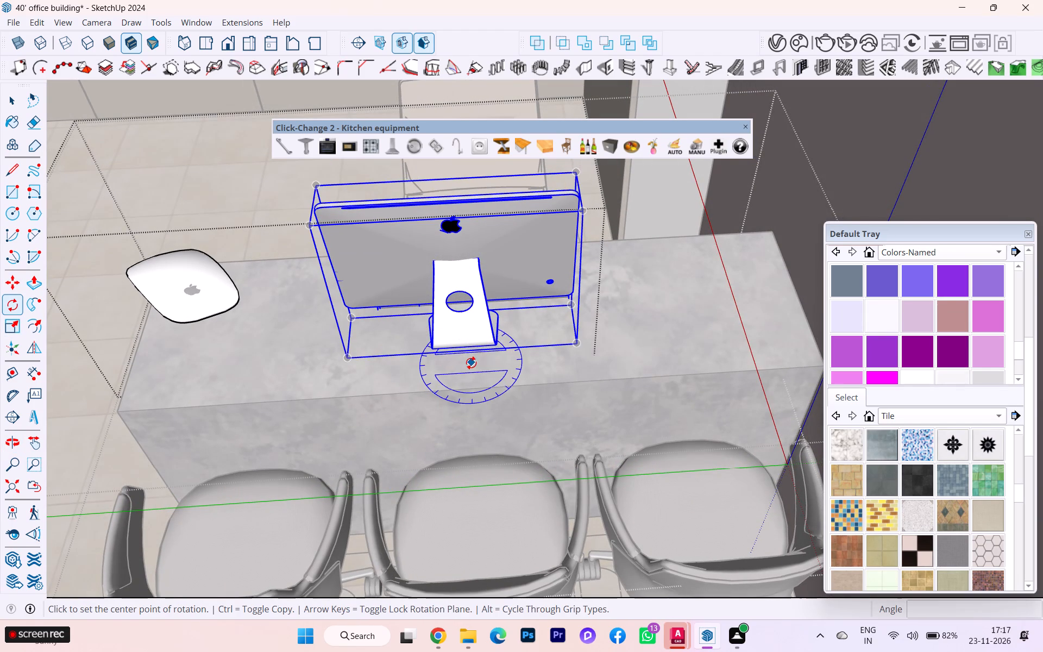
left_click(471, 363)
left_click(510, 347)
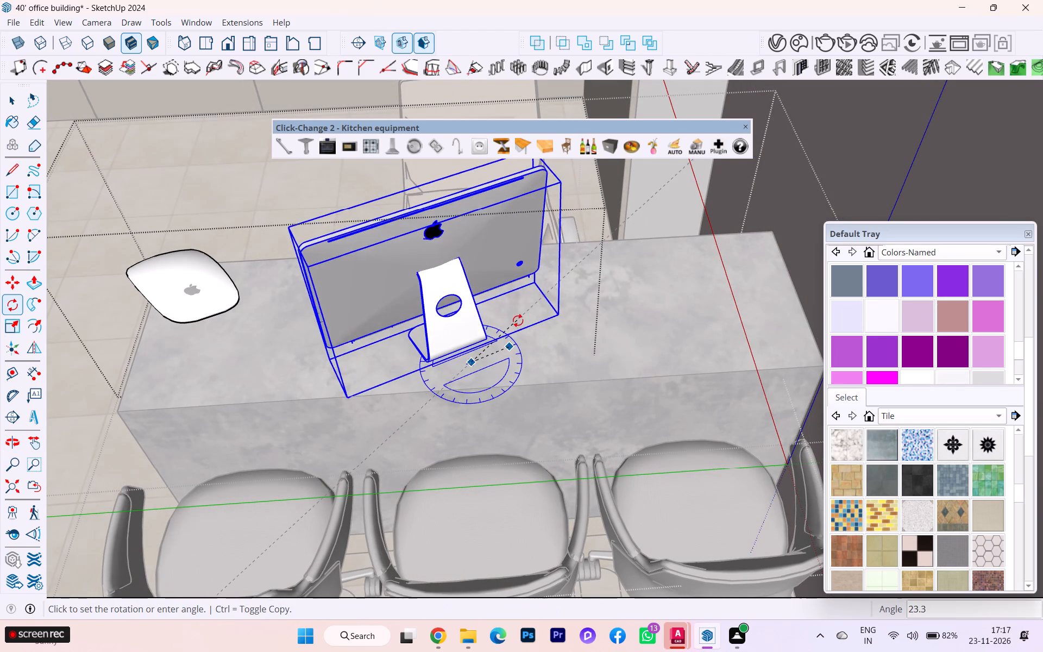
type("45")
key("Return")
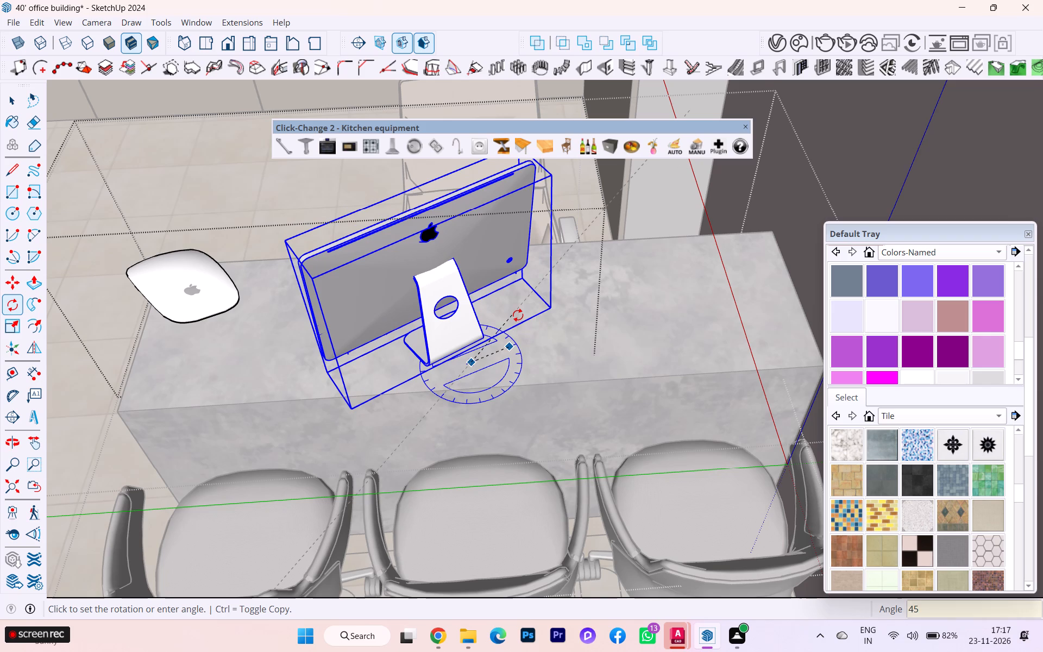
Move the rotated monitor and keyboard lengthwise along the desk to the end farthest from the mouse.
key("m")
left_click(432, 346)
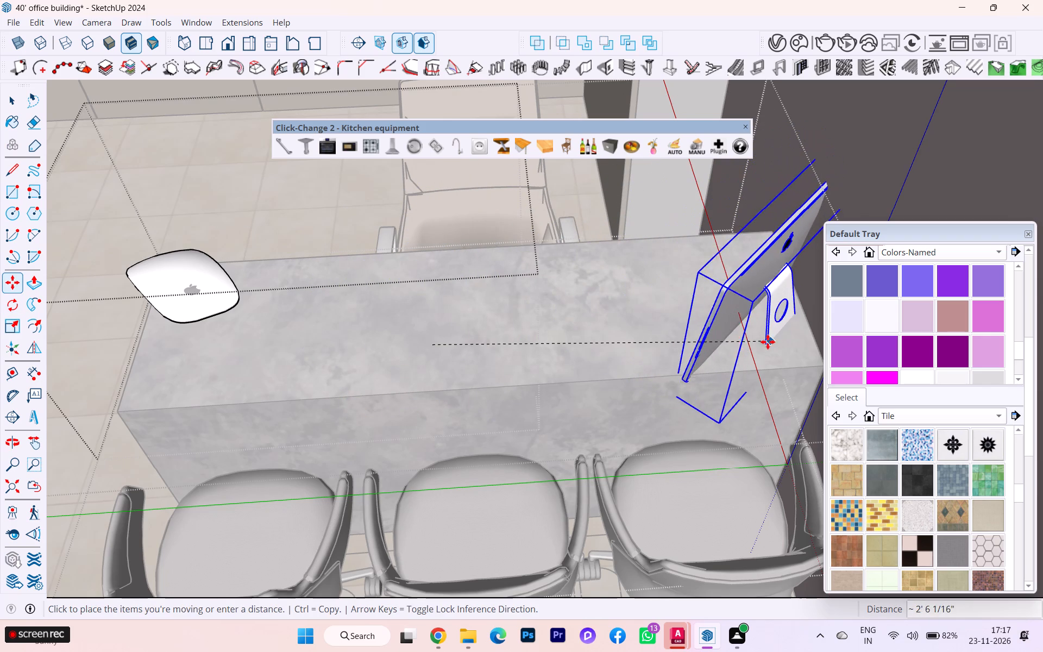
left_click(735, 333)
Move the monitor and keyboard 3" back along the green axis, away from the desk's end edge.
scroll(450, 351, "down", 1)
scroll(450, 351, "up", 1)
scroll(449, 352, "down", 1)
middle_click_drag(451, 353, 813, 354)
scroll(496, 368, "down", 2)
middle_click_drag(479, 368, 793, 368)
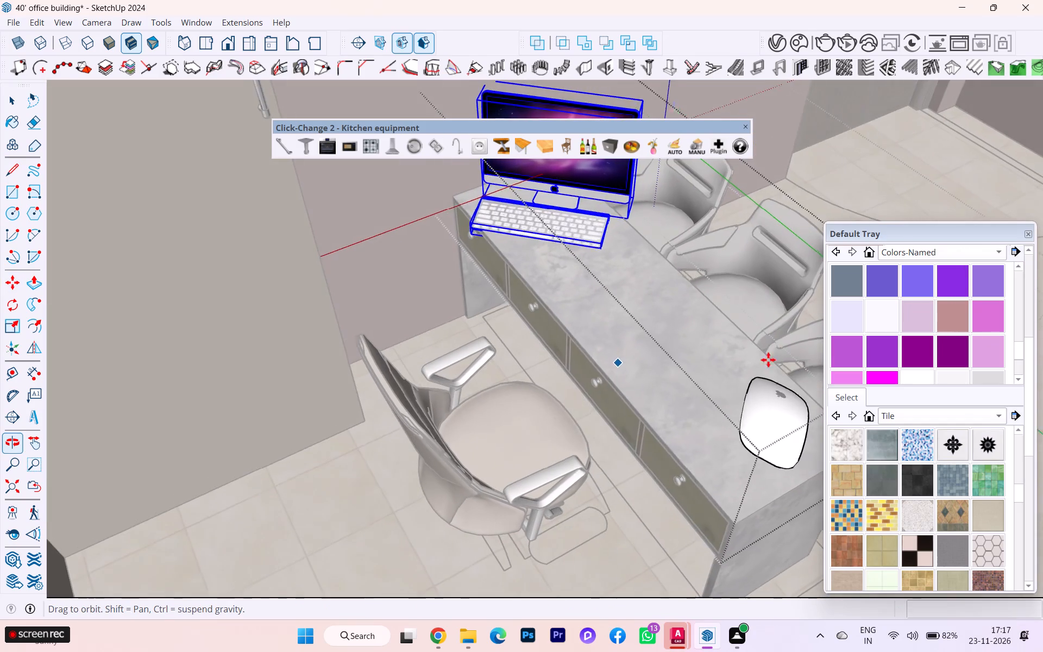
scroll(589, 350, "down", 1)
middle_click_drag(591, 351, 839, 373)
scroll(481, 284, "up", 3)
scroll(406, 240, "up", 5)
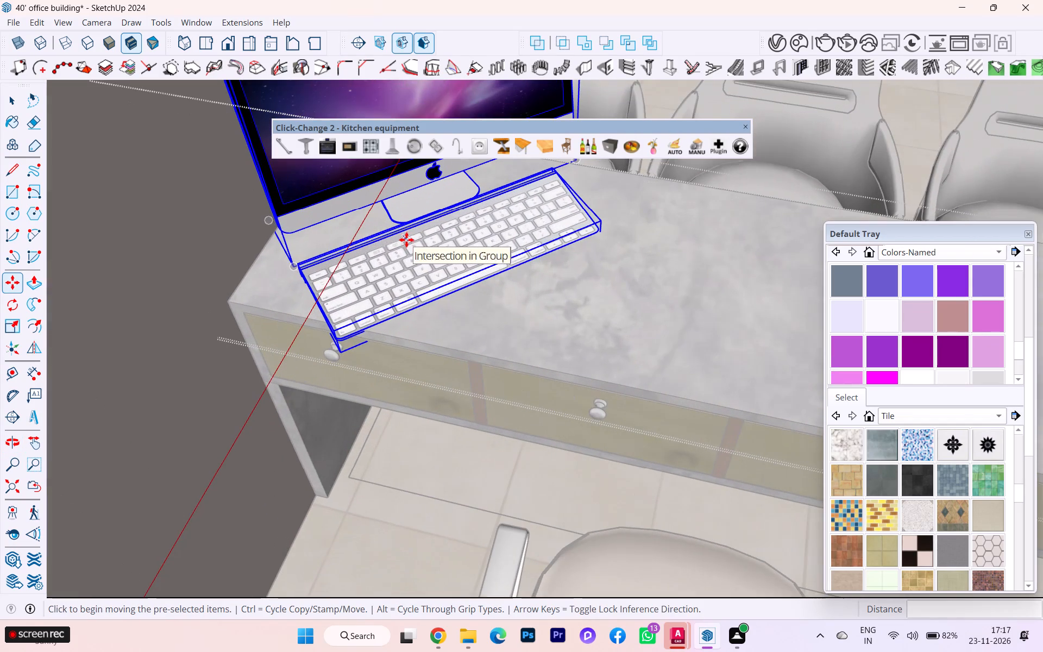
left_click(430, 280)
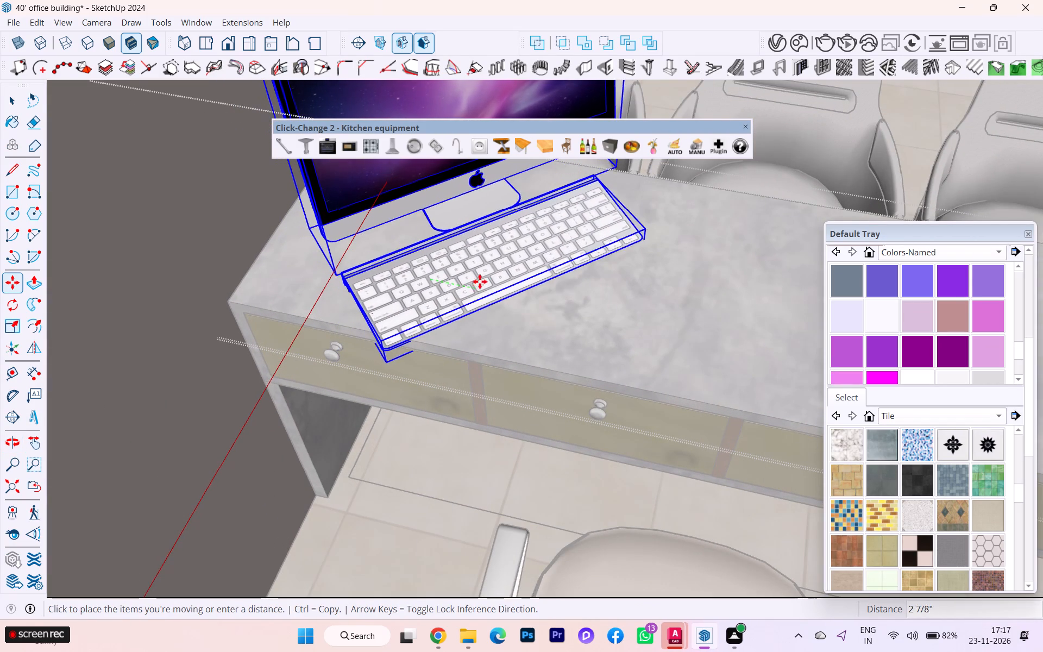
left_click(479, 289)
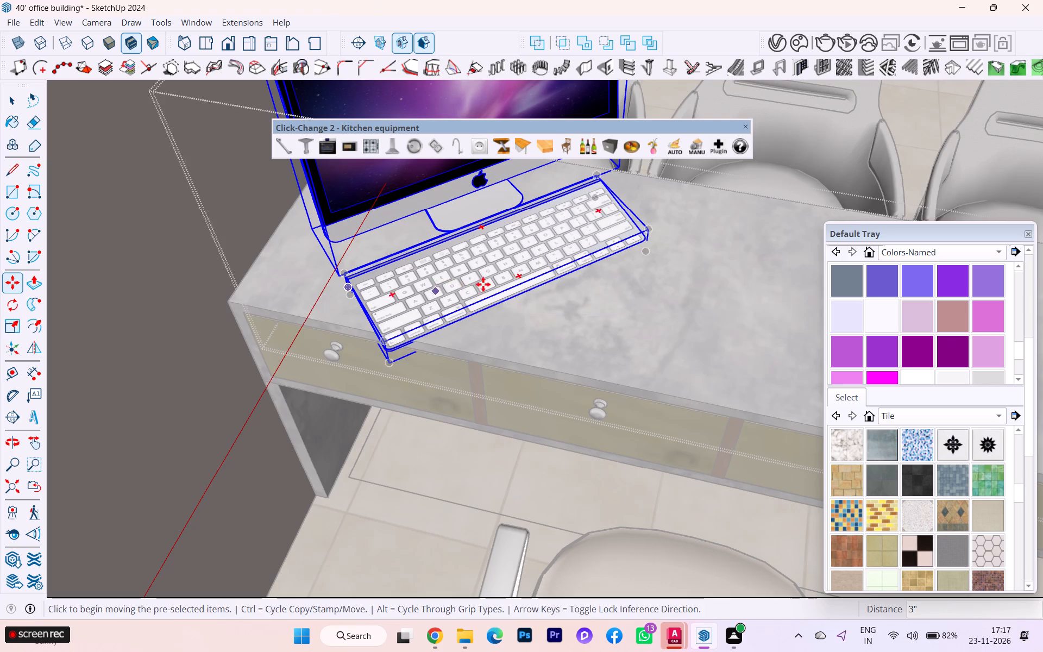
Shift the monitor and keyboard about 2 1/2" away from the row of visitor chairs.
scroll(491, 284, "down", 2)
scroll(512, 285, "up", 1)
scroll(513, 285, "down", 1)
middle_click_drag(510, 285, 49, 277)
scroll(399, 309, "down", 3)
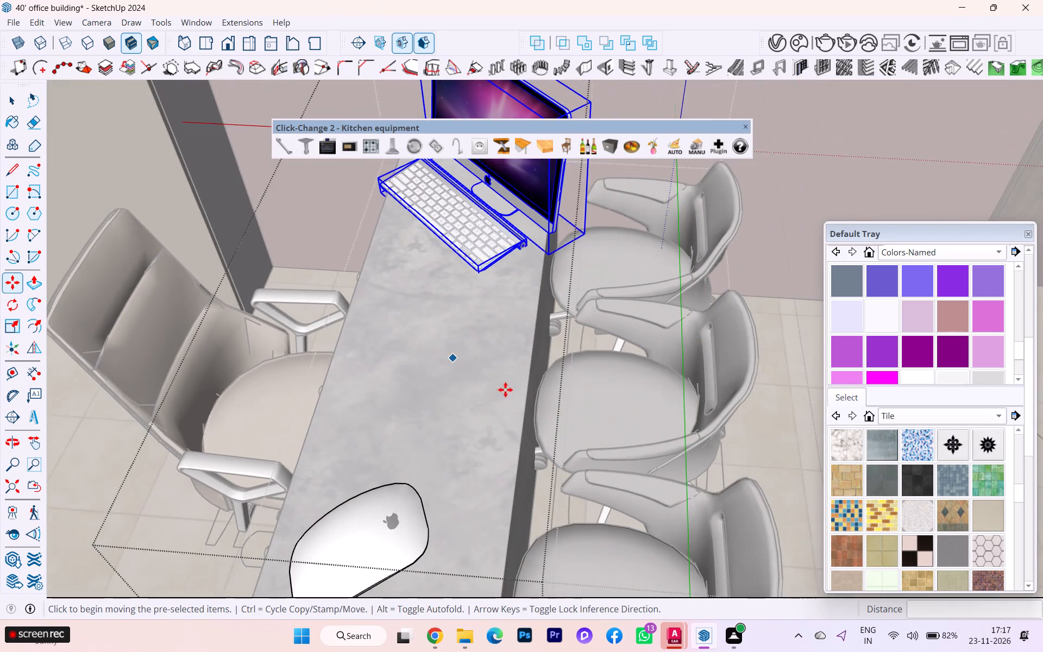
scroll(510, 394, "down", 5)
middle_click_drag(500, 395, 651, 417)
scroll(482, 262, "up", 2)
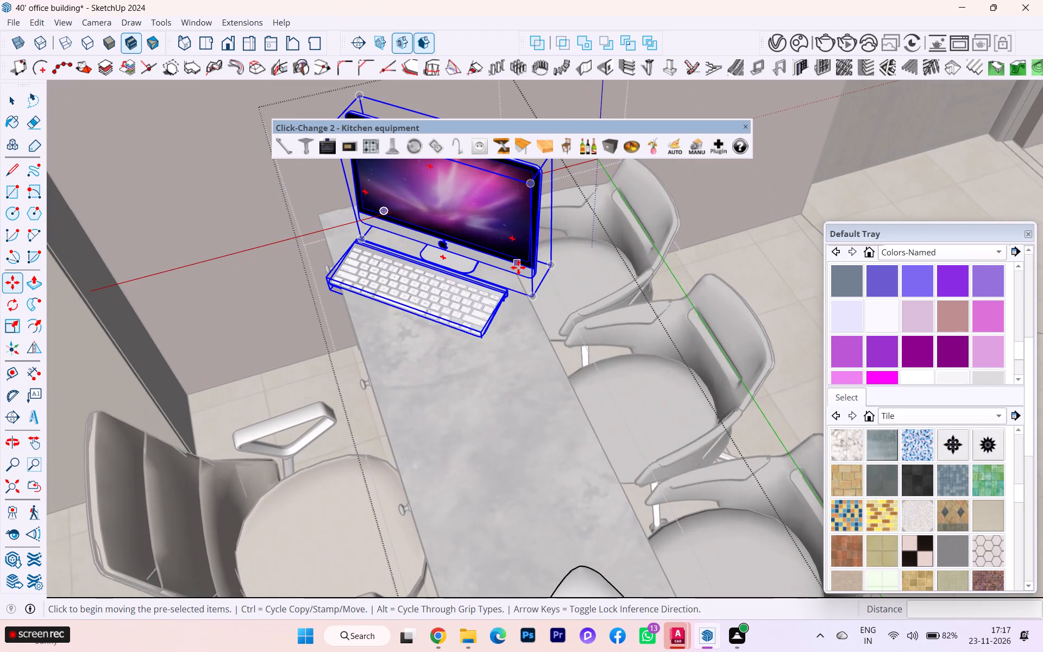
left_click(533, 271)
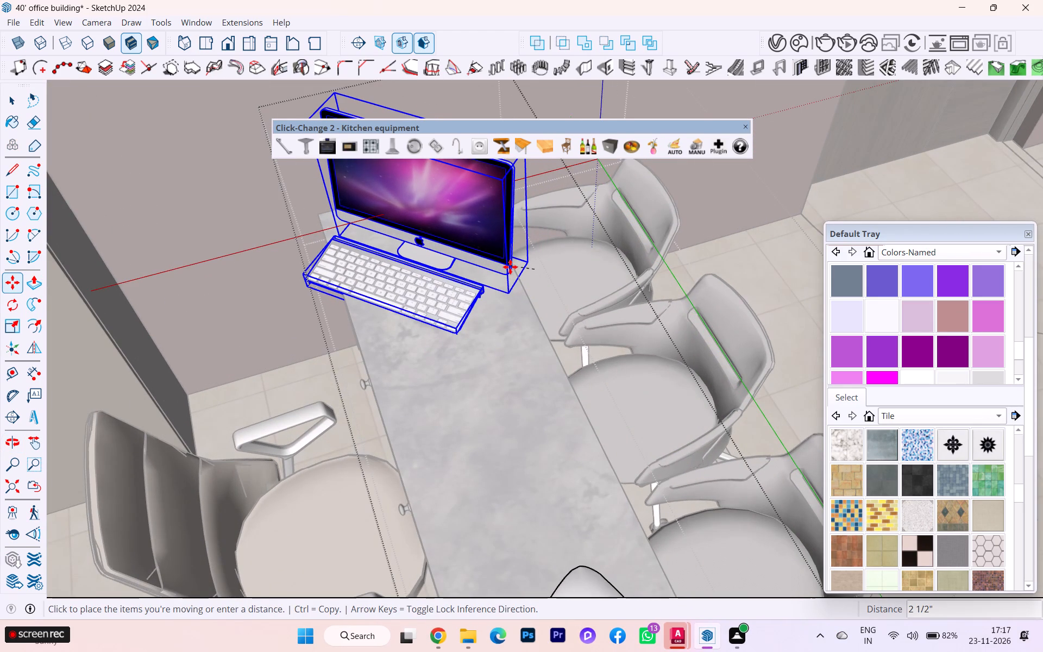
left_click(510, 267)
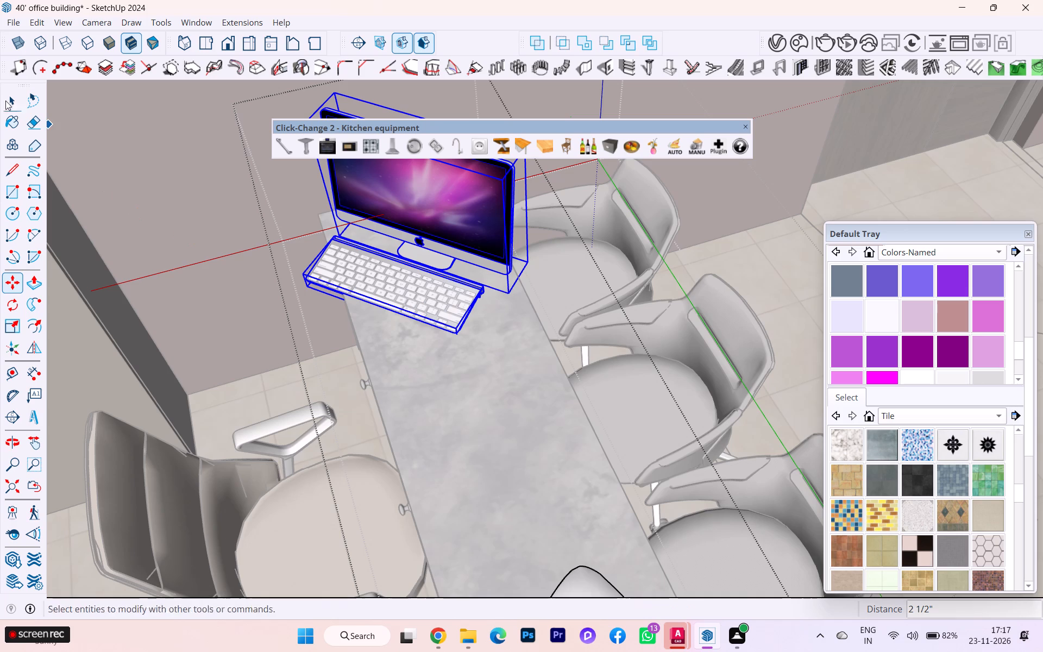
Select only the keyboard group and move it about 5 13/16" away from the monitor, fully over the desktop.
left_click(4, 98)
triple_click(355, 274)
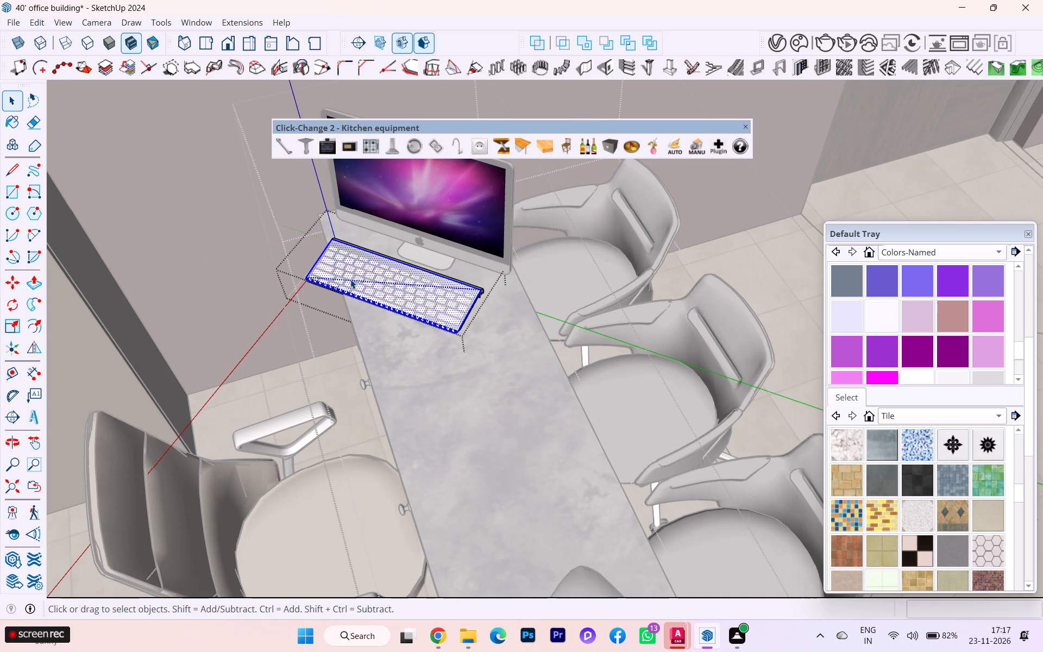
left_click(242, 294)
left_click(345, 275)
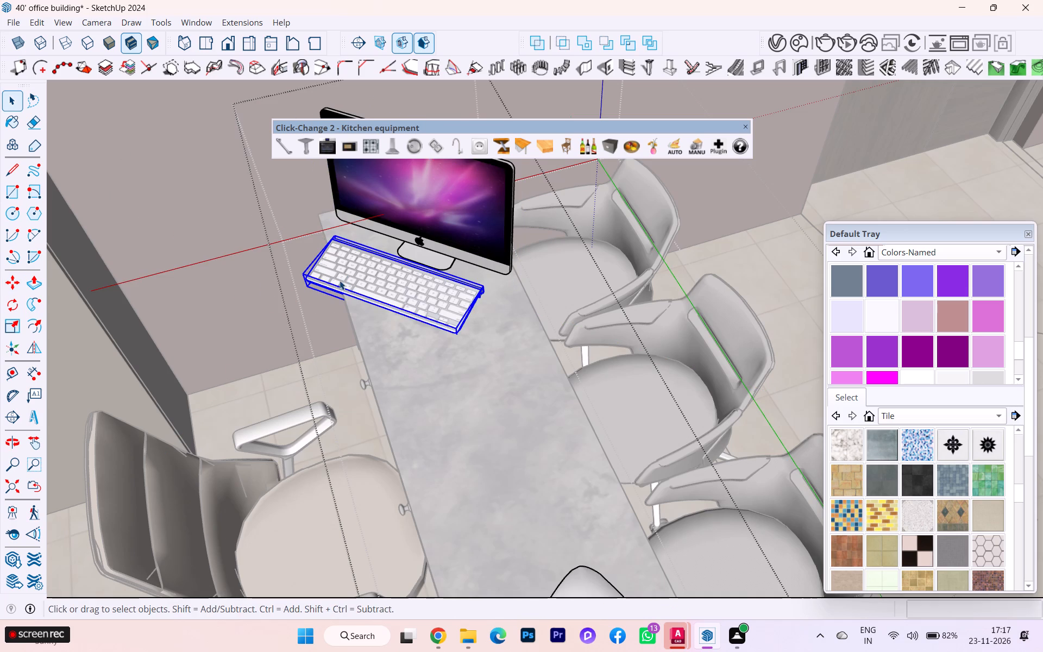
key("m")
left_click(465, 297)
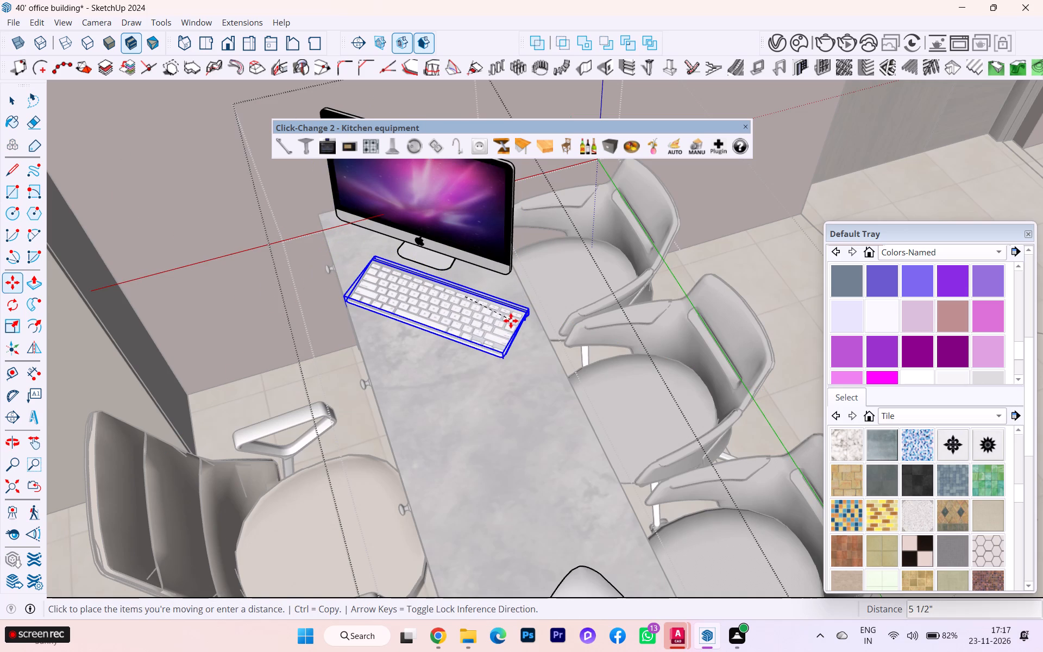
left_click(514, 321)
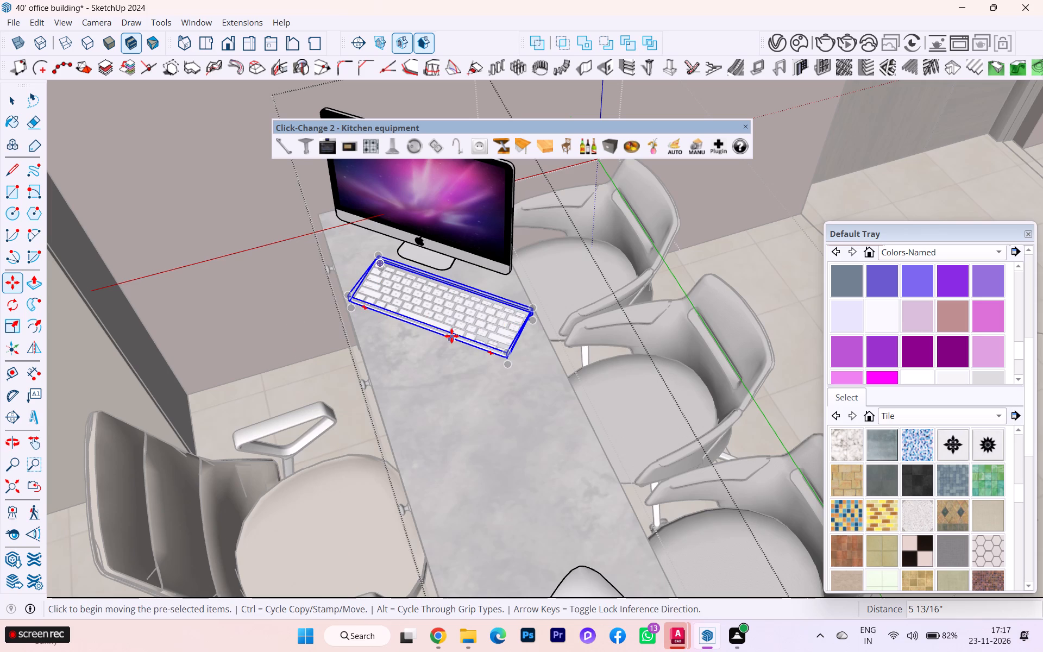
Rotate the keyboard on its own by 45 degrees, pivoting near its front edge.
key("q")
left_click(386, 320)
left_click(420, 323)
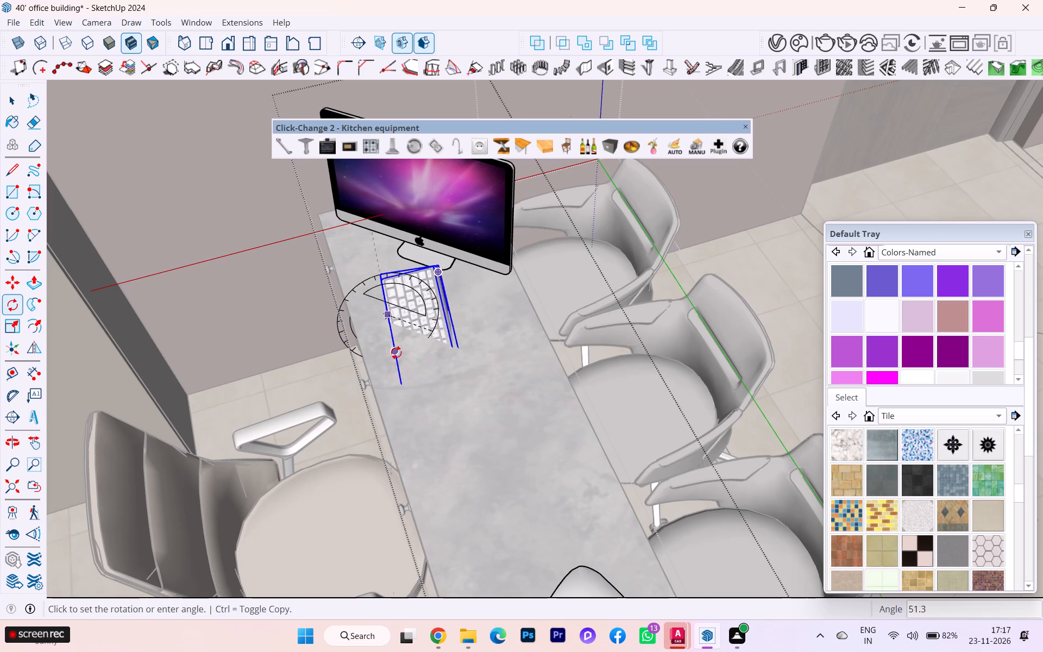
type("45")
key("Return")
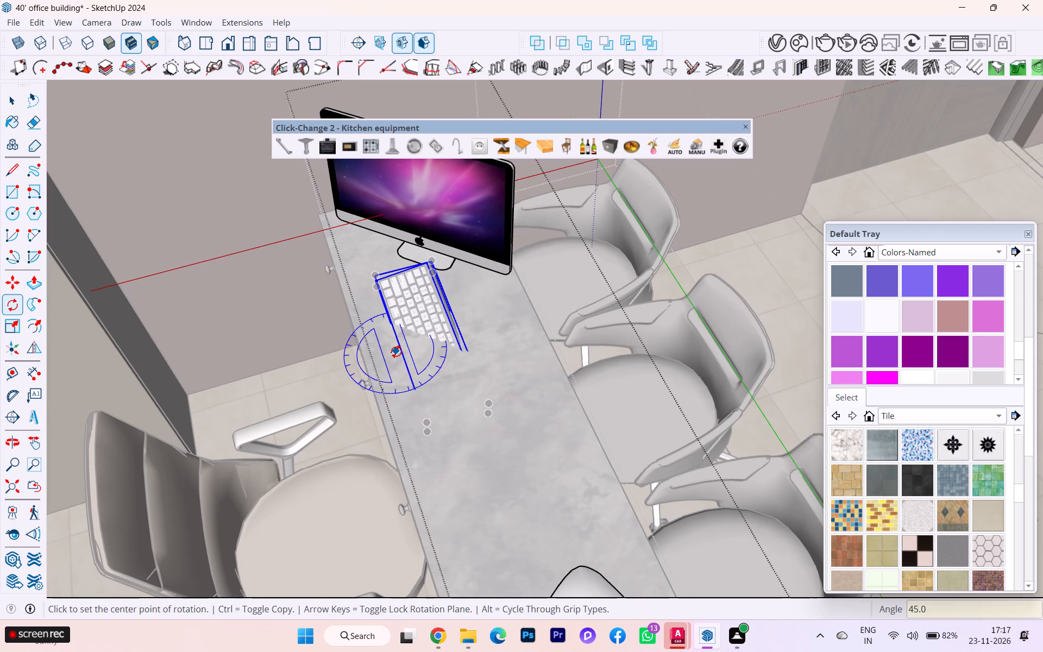
scroll(412, 335, "down", 1)
middle_click_drag(435, 330, 526, 299)
scroll(381, 335, "up", 1)
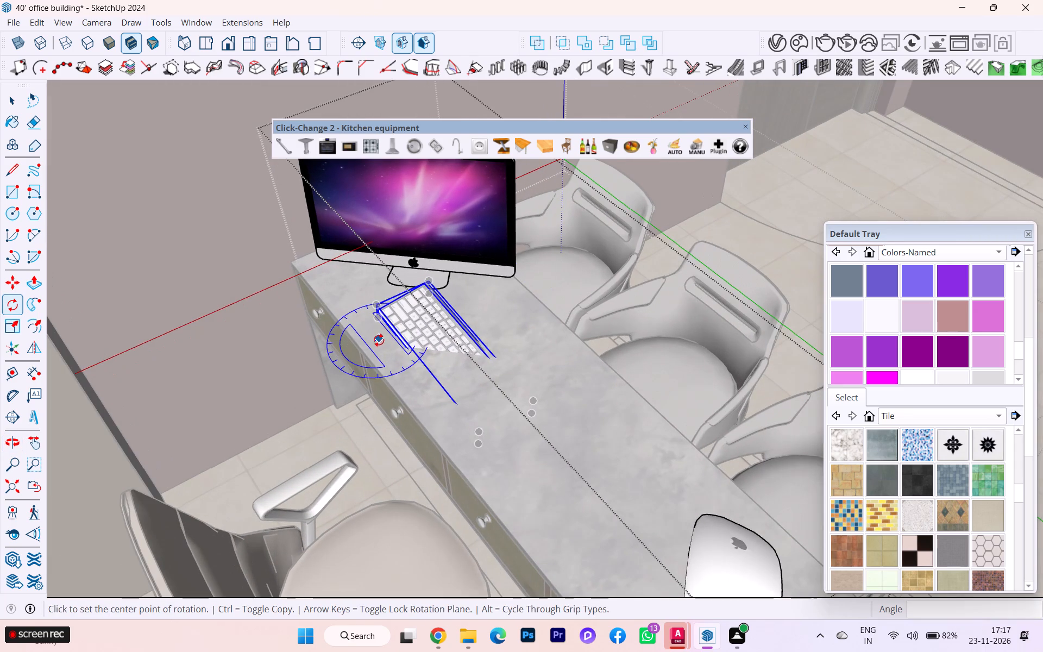
Undo the last keyboard rotation and rotate the keyboard again by 45 degrees, pivoting just off its front edge.
key("ctrl+z")
scroll(375, 349, "up", 2)
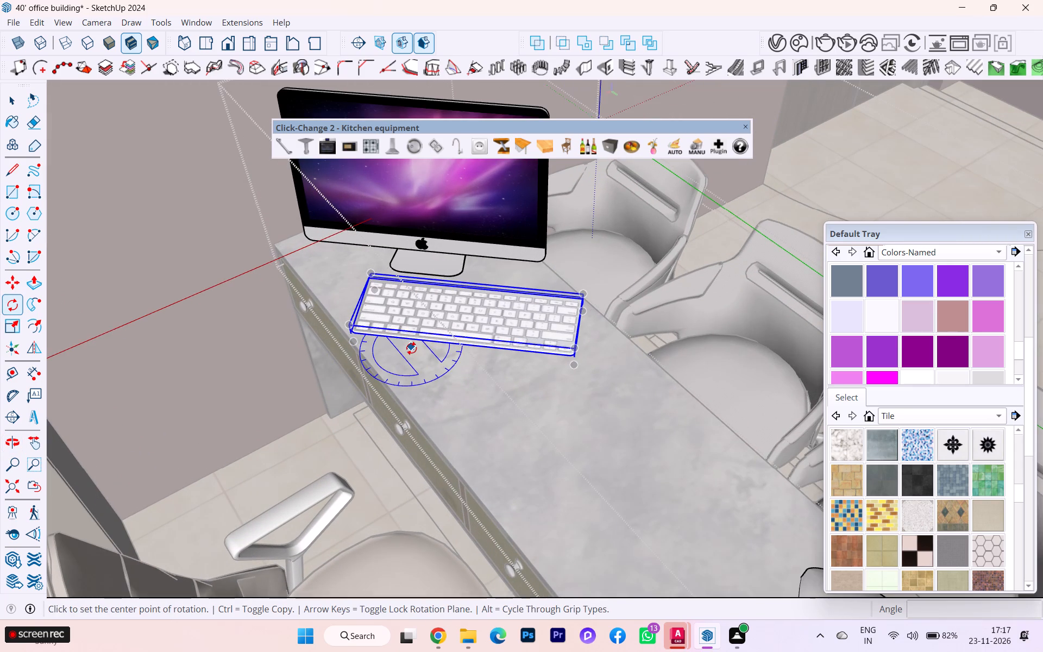
left_click(411, 348)
left_click(464, 350)
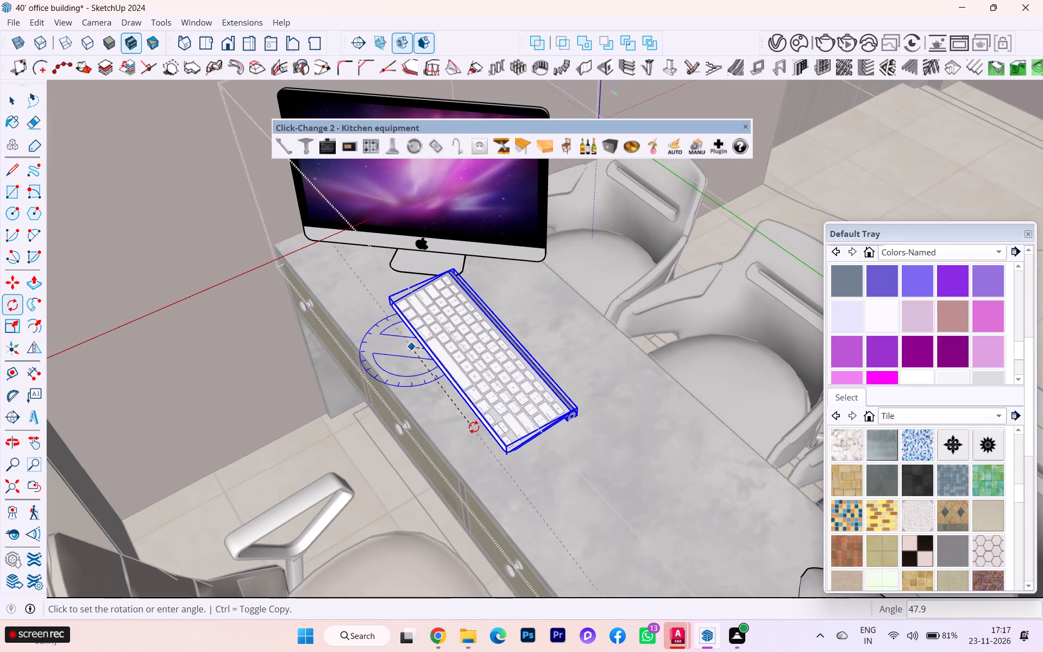
key("4")
key("5")
key("Return")
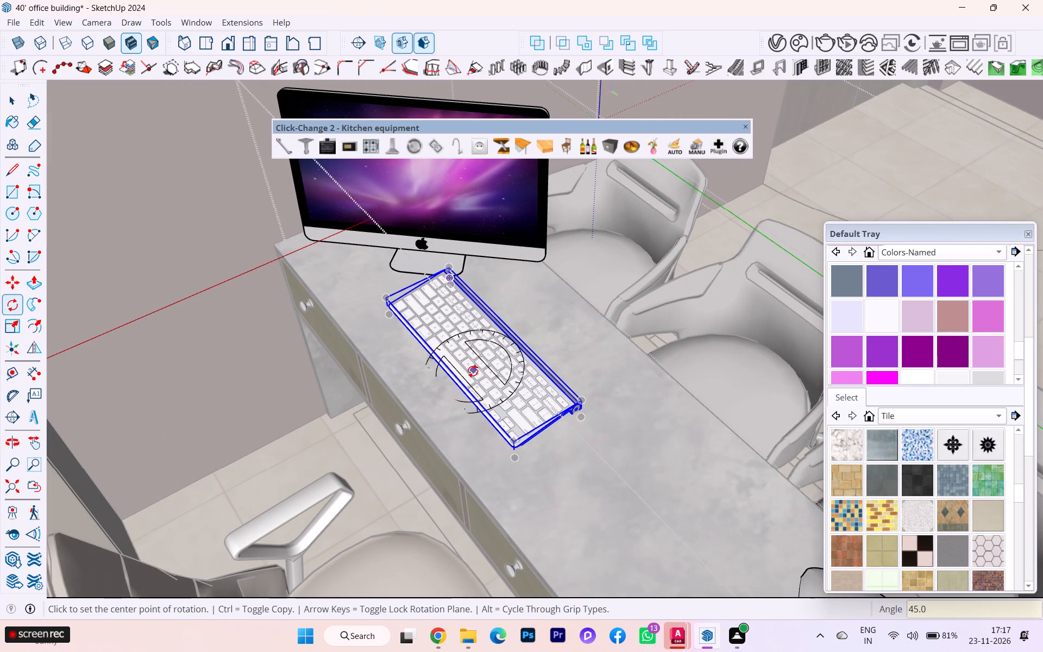
Move the keyboard about 4" toward the drawer side and wall end of the desk, in front of the monitor.
key("m")
scroll(481, 347, "up", 2)
left_click(457, 332)
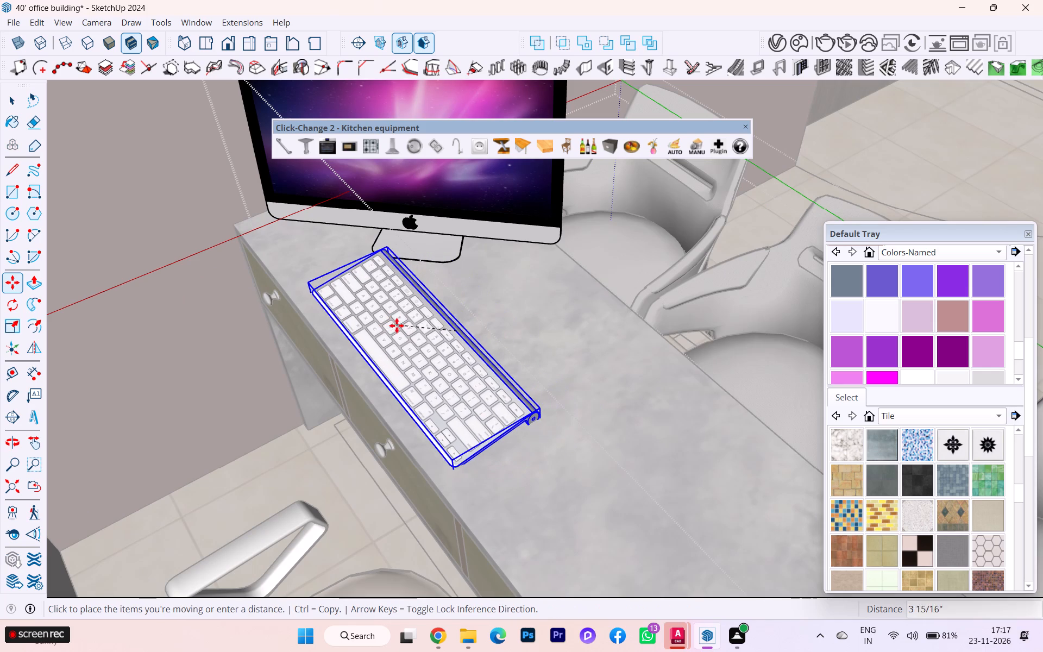
left_click(393, 332)
Select only the oversized mouse inside the computer group and scale it down uniformly to suit the keyboard.
middle_click_drag(472, 361, 607, 334)
scroll(480, 360, "down", 1)
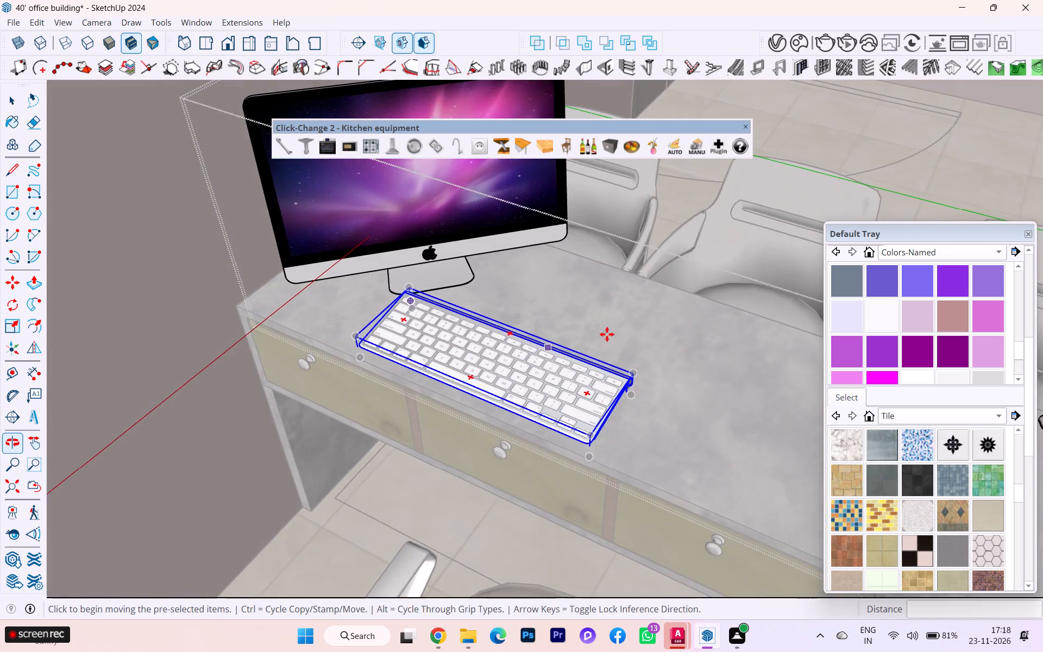
scroll(522, 333, "up", 3)
scroll(377, 327, "down", 4)
scroll(380, 338, "up", 2)
scroll(380, 339, "down", 1)
scroll(321, 343, "down", 2)
scroll(319, 343, "up", 2)
scroll(319, 342, "down", 3)
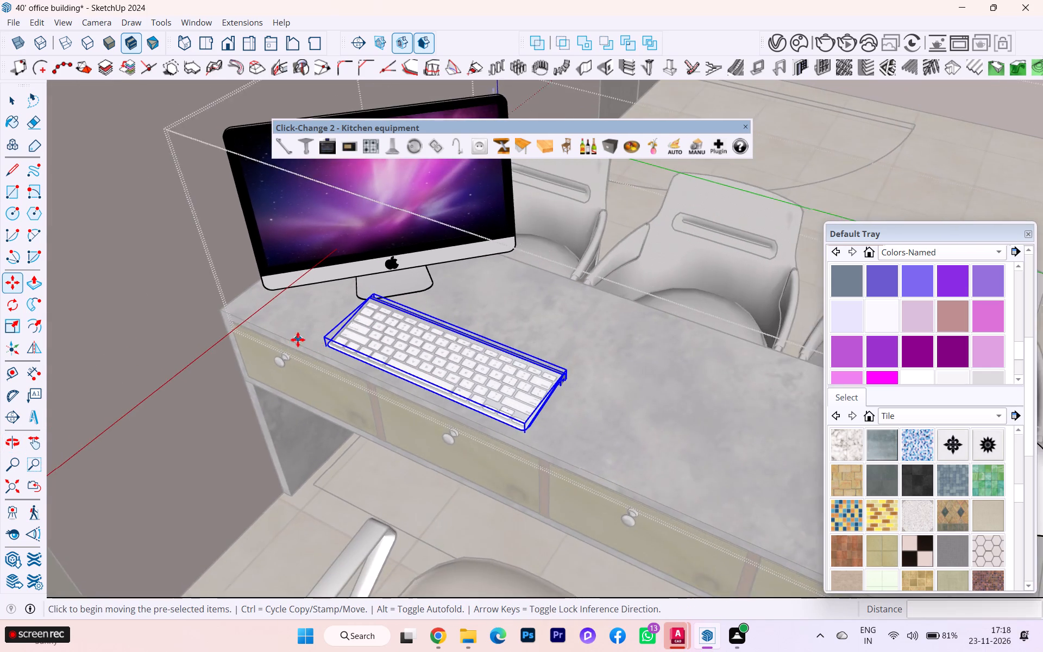
scroll(298, 340, "down", 5)
left_click(11, 100)
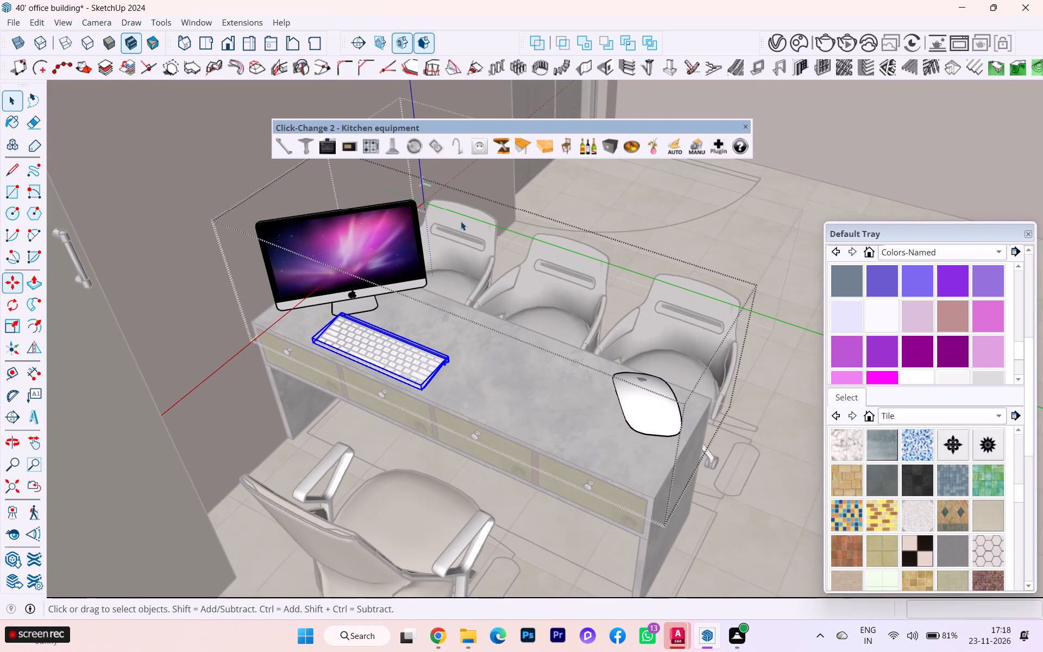
left_click(715, 252)
left_click(653, 403)
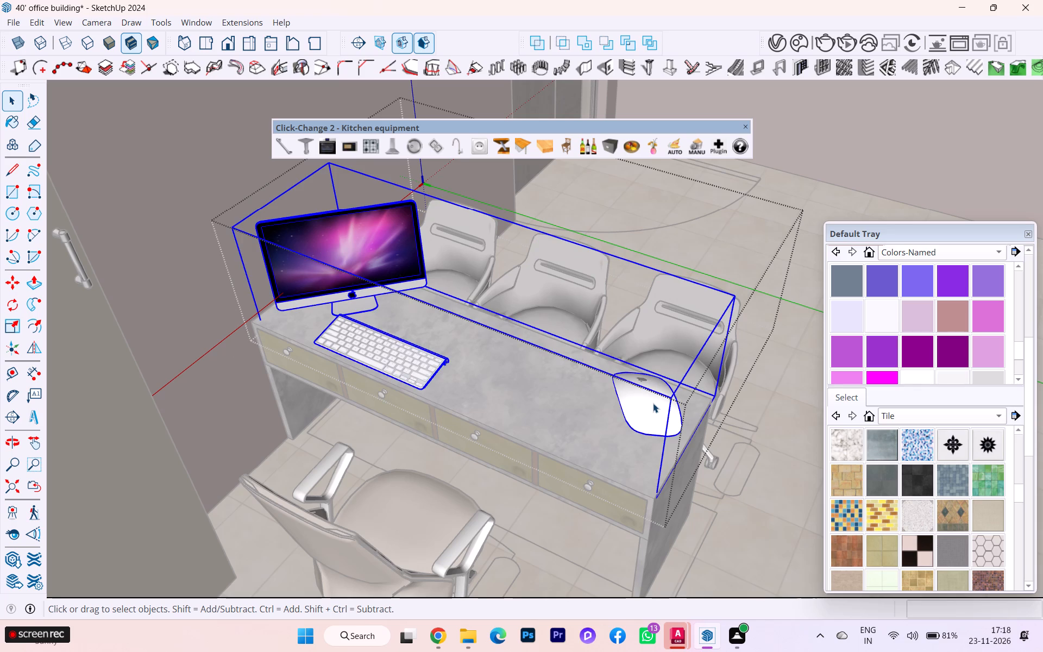
double_click(649, 405)
left_click(649, 405)
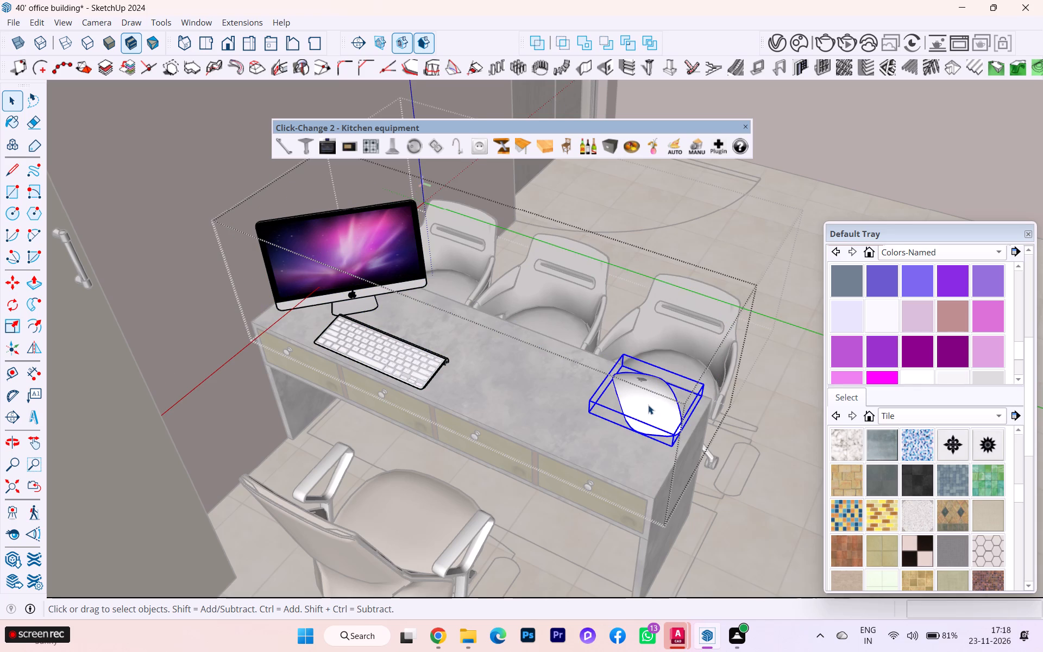
key("s")
left_click(702, 381)
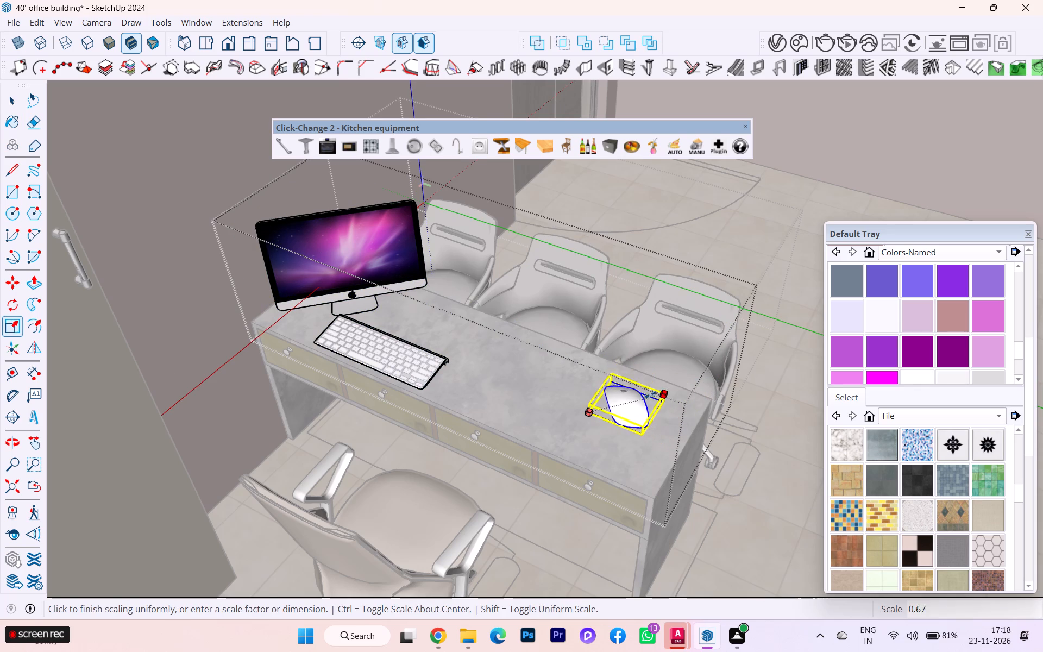
left_click(632, 400)
Place the mouse beside the keyboard, moving it about 1' 6 13/16" along green, 5 1/16" along red, and 1 13/16" along green for clearance.
key("m")
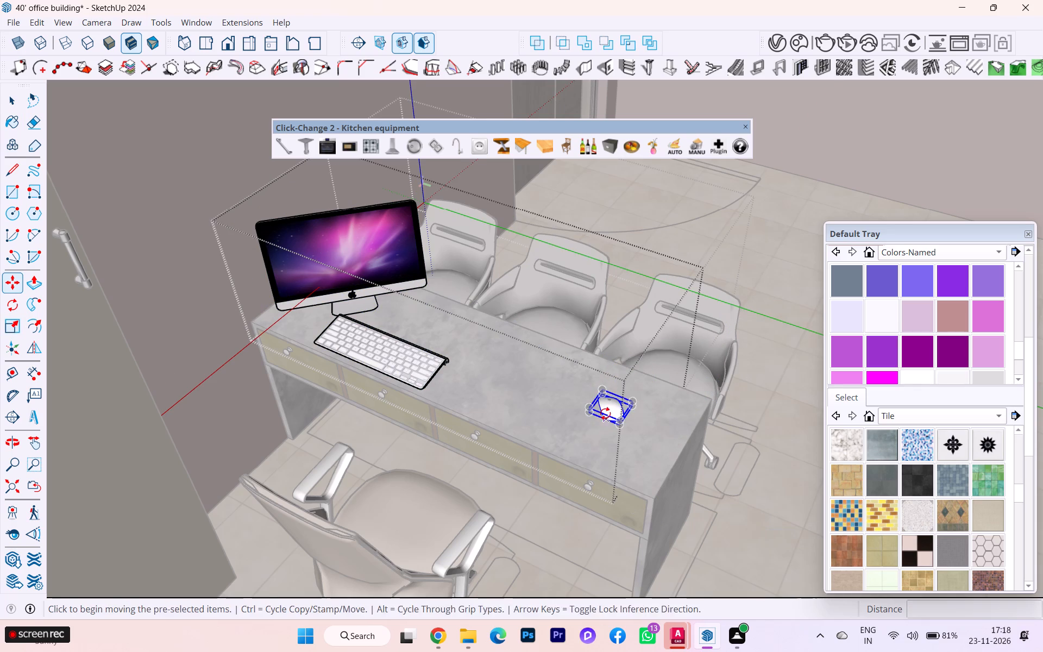
left_click(605, 412)
key("Escape")
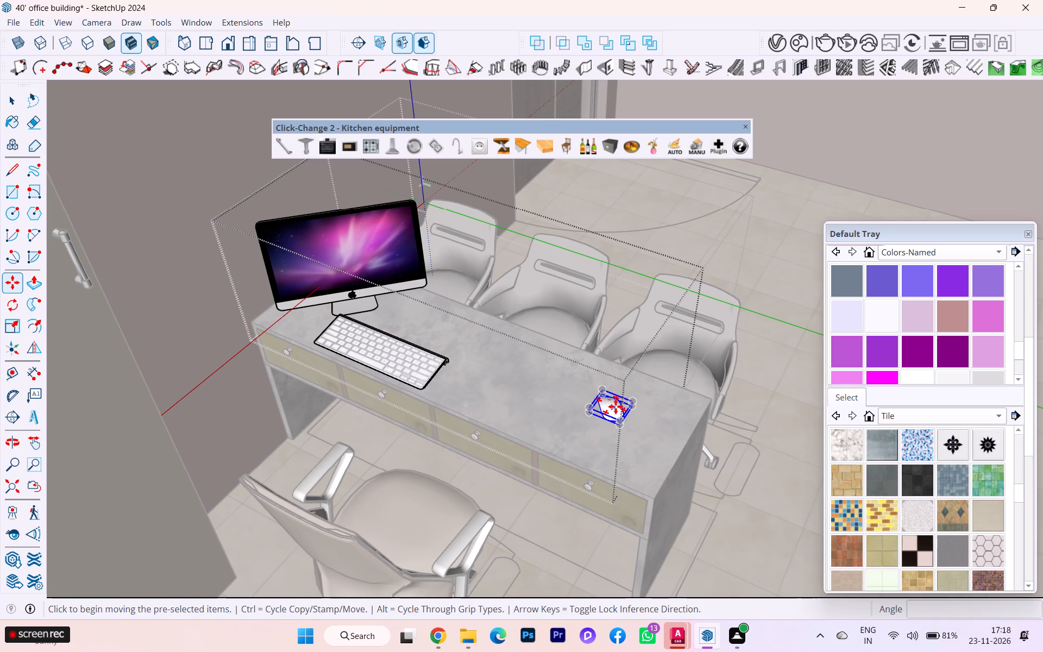
left_click(614, 408)
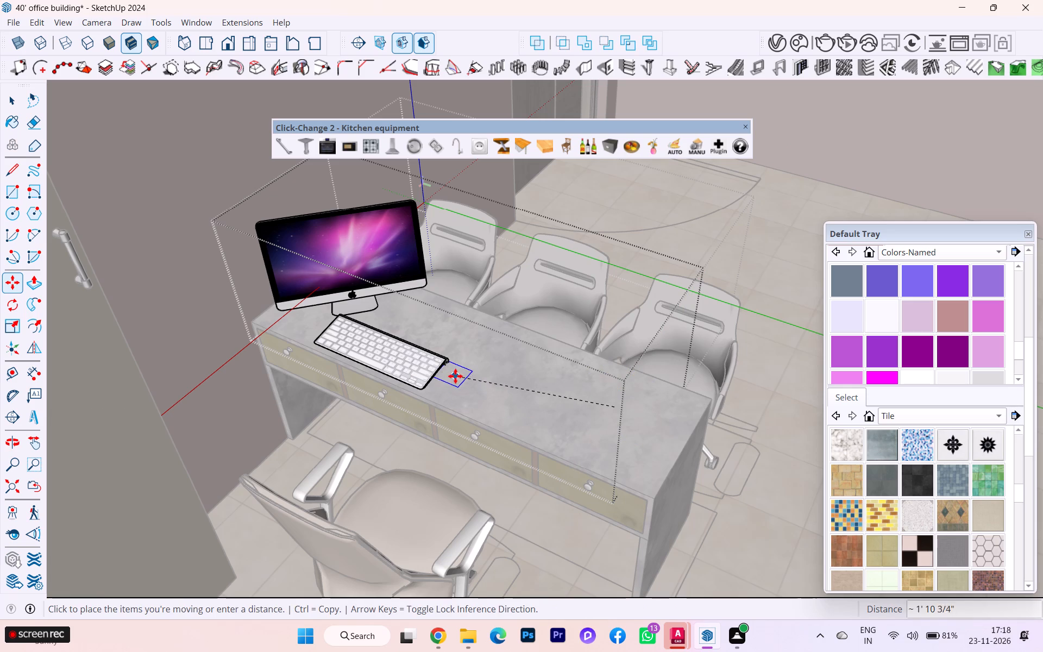
left_click(475, 353)
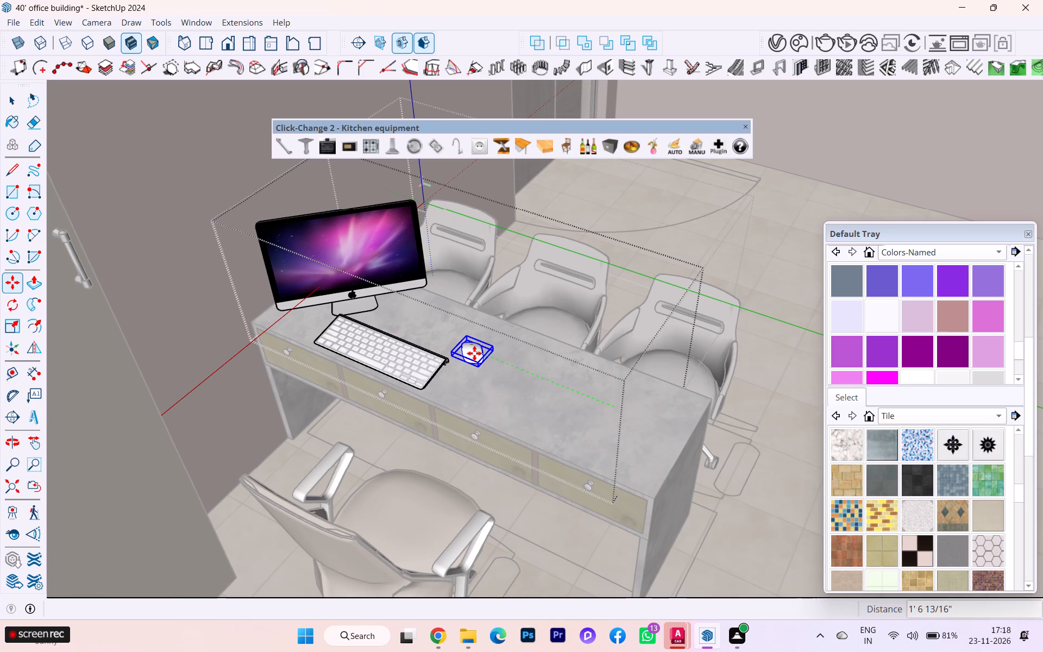
left_click(474, 354)
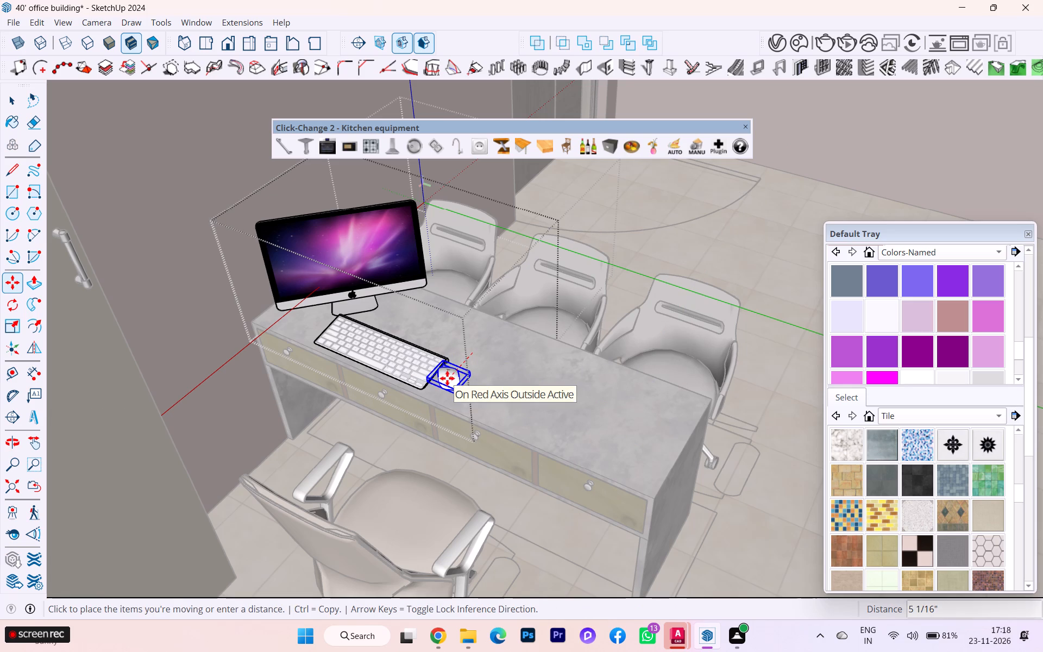
left_click(447, 378)
scroll(453, 378, "up", 2)
scroll(453, 378, "down", 1)
scroll(453, 378, "up", 1)
left_click(451, 378)
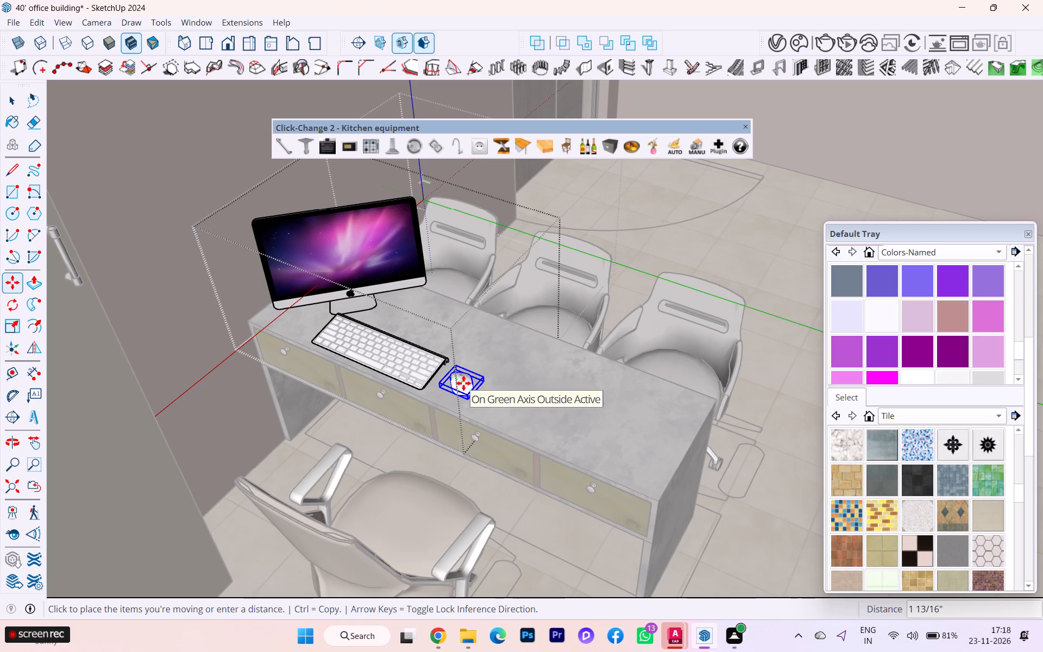
left_click(463, 383)
Leave the nested computer groups and return to the top level of the building model.
scroll(530, 386, "up", 1)
scroll(508, 392, "down", 16)
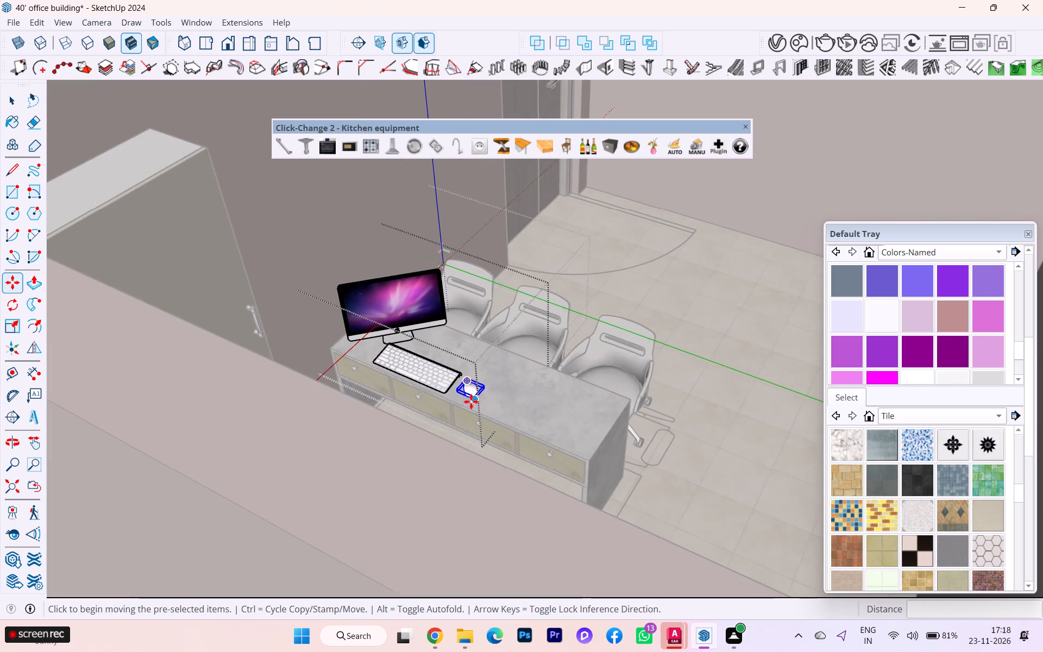
left_click(12, 100)
scroll(237, 190, "down", 3)
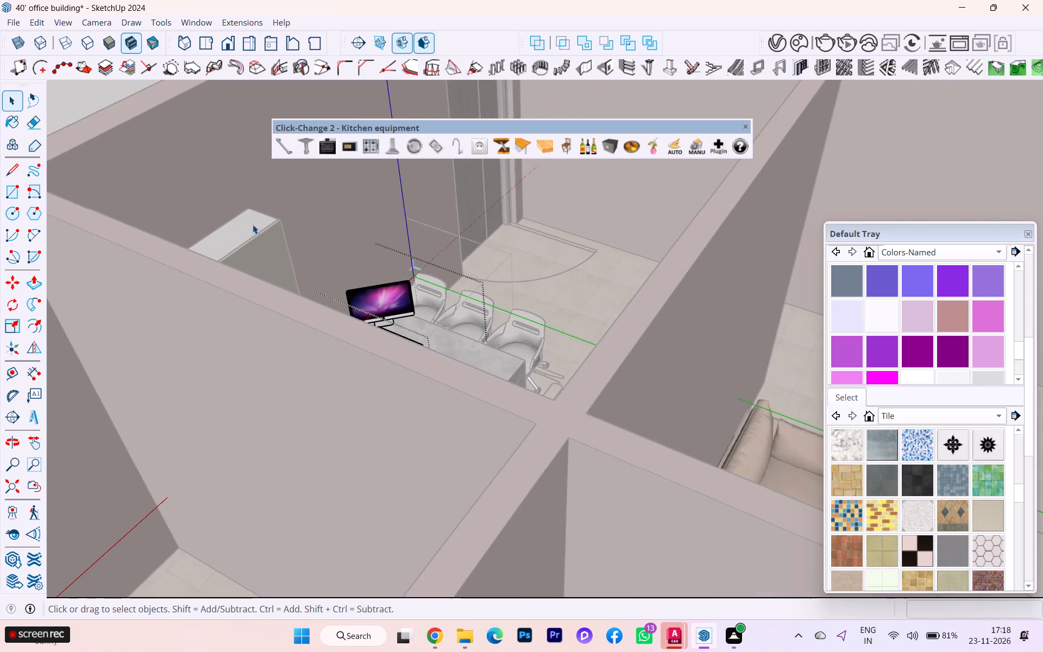
scroll(244, 273, "down", 8)
left_click(221, 204)
scroll(415, 253, "up", 1)
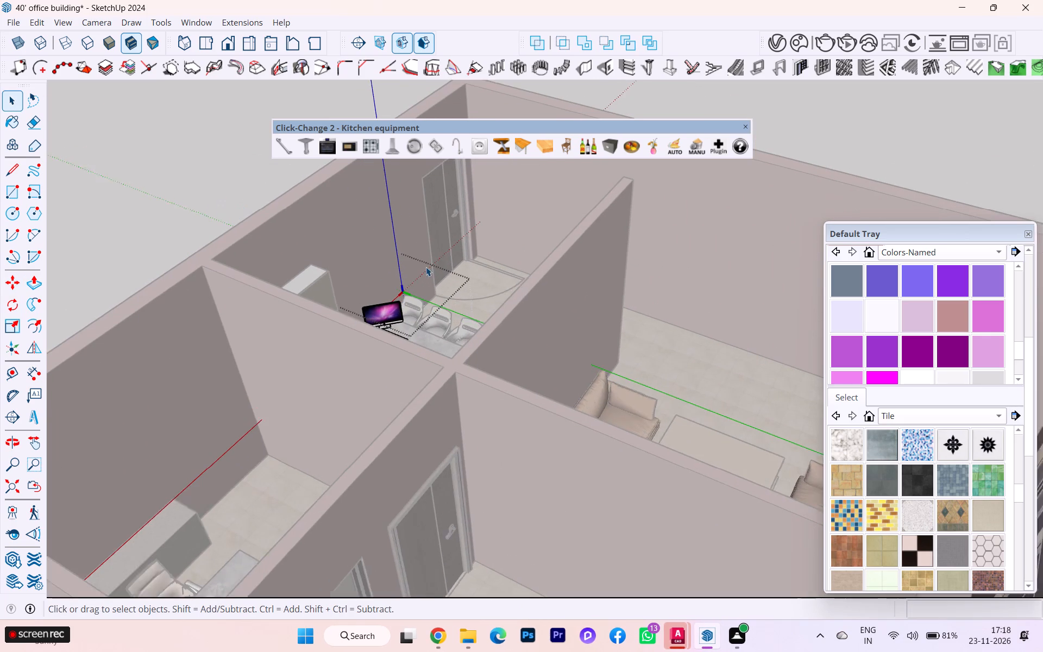
scroll(426, 267, "up", 1)
left_click(218, 158)
left_click(213, 159)
Examine the furnished cabinet office, waiting area and neighbouring rooms from several angles.
scroll(372, 242, "down", 1)
middle_click_drag(372, 242, 118, 297)
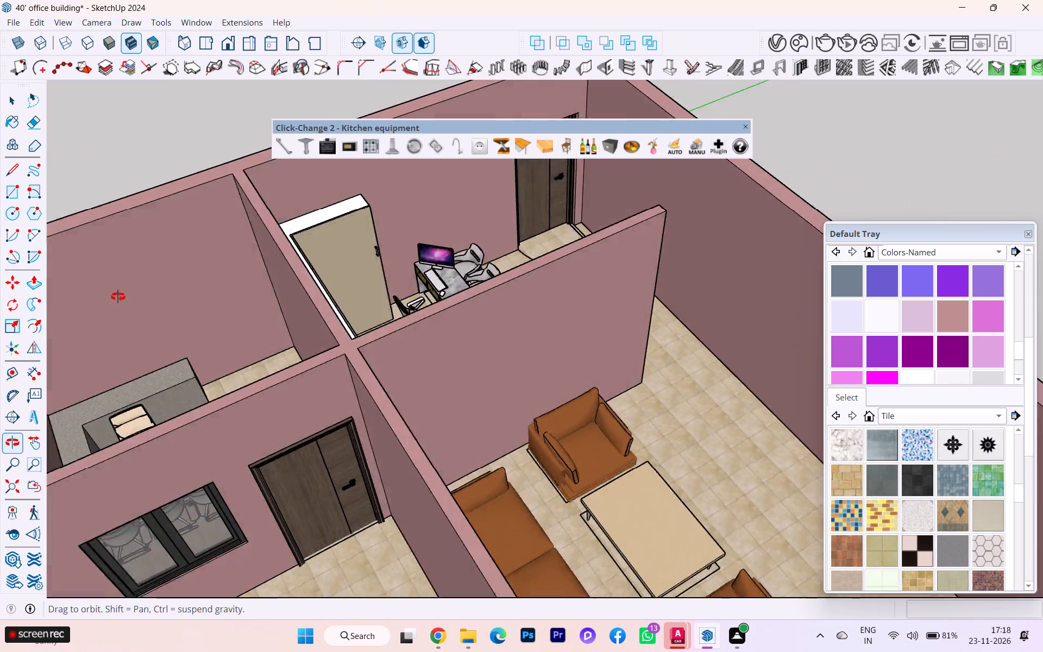
middle_click_drag(118, 297, 115, 300)
scroll(371, 274, "up", 3)
scroll(434, 244, "down", 1)
middle_click_drag(434, 244, 243, 298)
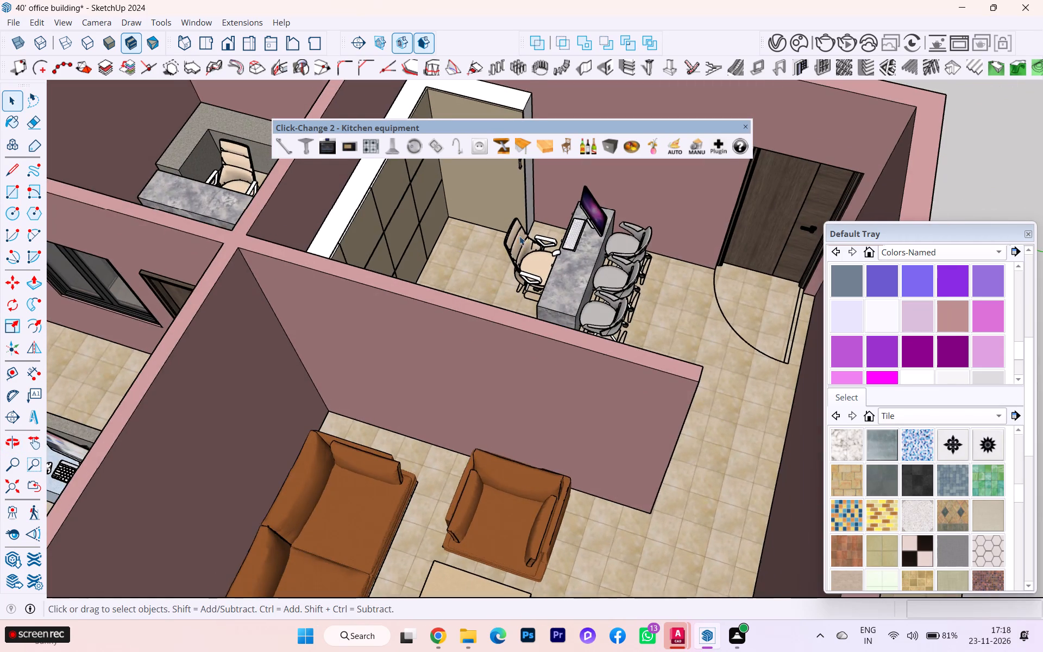
scroll(530, 230, "up", 2)
scroll(537, 228, "down", 3)
scroll(538, 227, "up", 4)
scroll(552, 226, "down", 1)
scroll(552, 226, "up", 1)
scroll(566, 228, "down", 1)
scroll(566, 228, "up", 2)
scroll(567, 229, "down", 2)
middle_click_drag(570, 229, 297, 256)
scroll(570, 229, "down", 1)
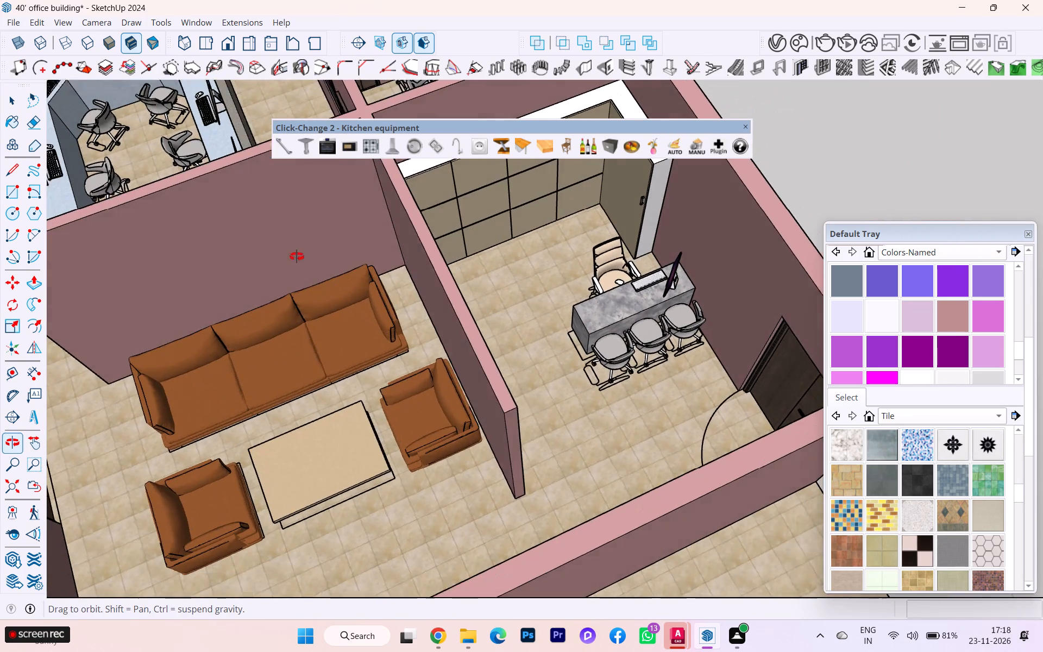
middle_click_drag(297, 256, 296, 256)
scroll(406, 261, "down", 4)
scroll(577, 269, "down", 1)
middle_click_drag(560, 272, 480, 272)
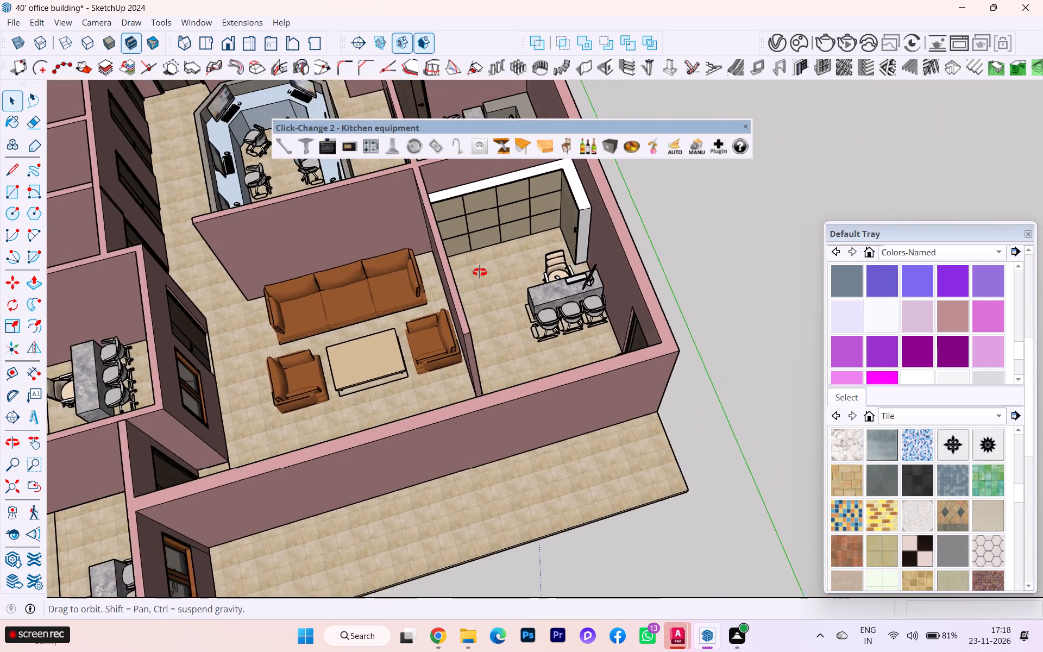
middle_click_drag(480, 272, 448, 279)
scroll(670, 267, "down", 2)
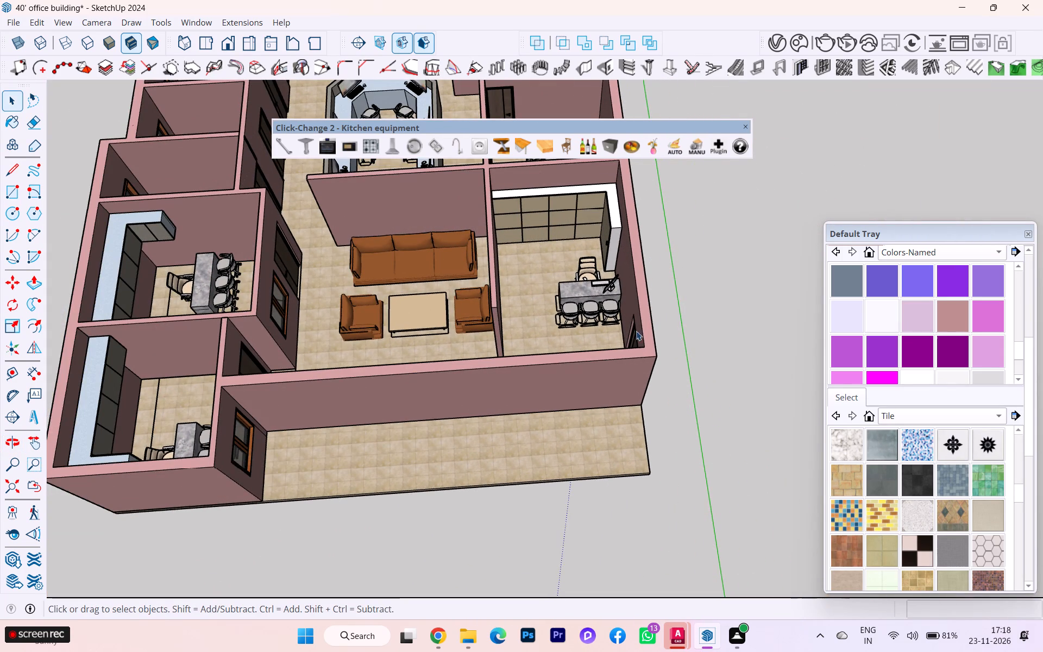
Switch to Chrome to study the reference 3D office floor plan image and compare it with the whole building model.
left_click(438, 645)
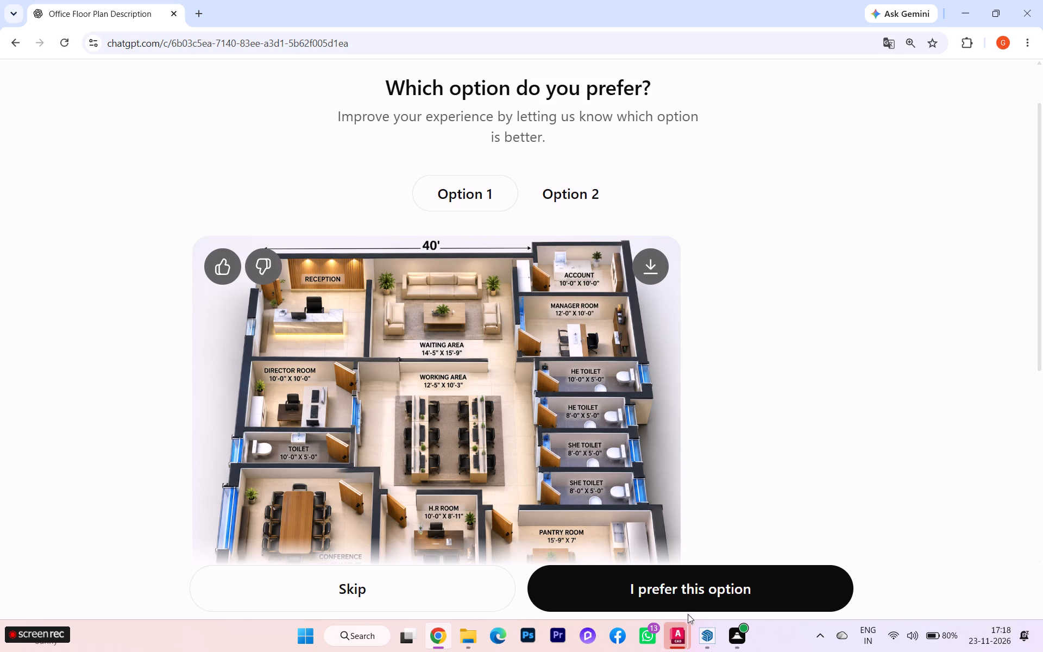
left_click(697, 565)
scroll(560, 393, "down", 2)
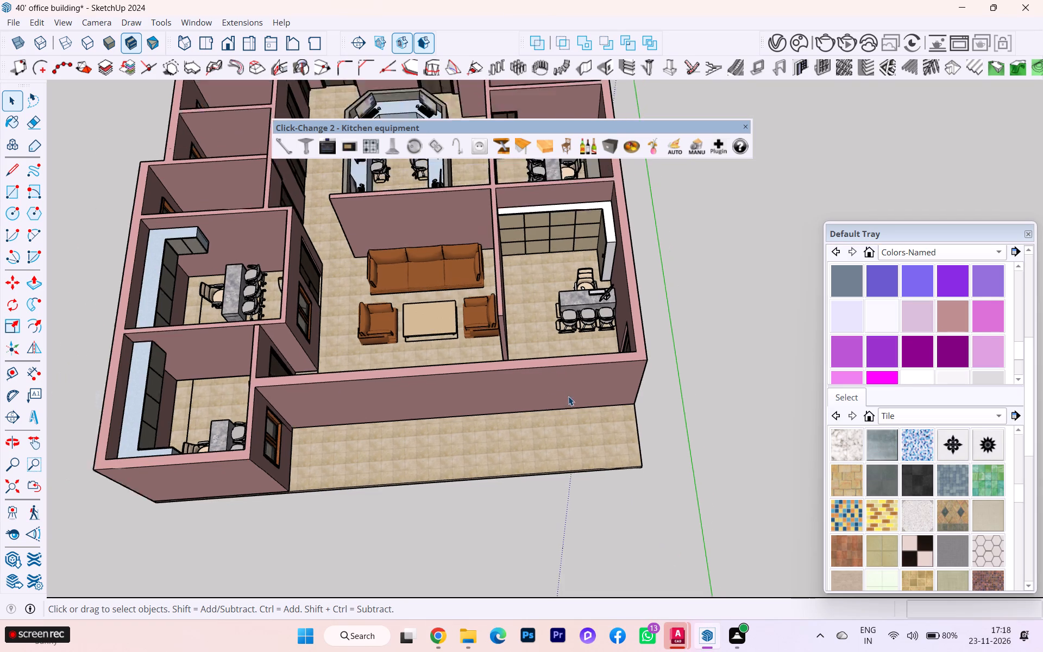
scroll(568, 396, "down", 3)
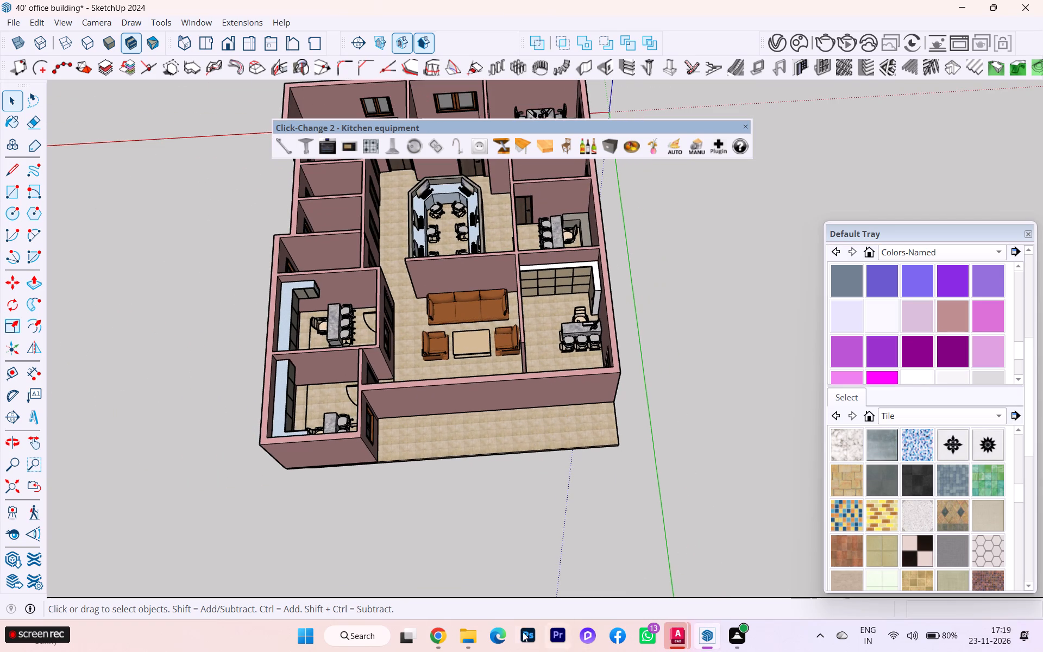
left_click(436, 633)
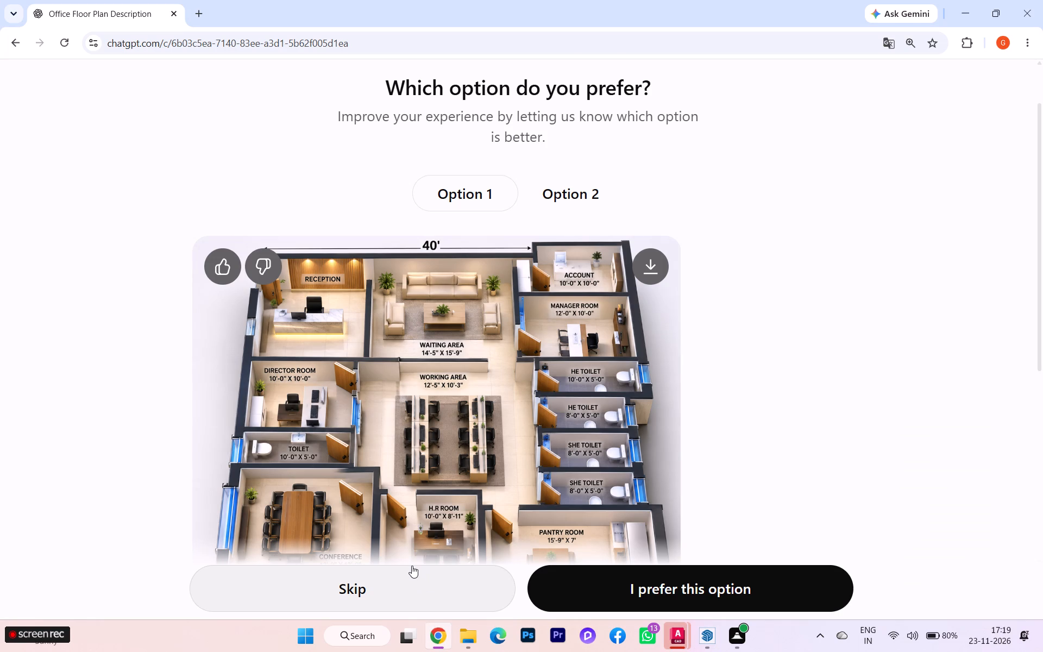
left_click(707, 636)
scroll(573, 423, "down", 1)
scroll(573, 423, "up", 1)
scroll(573, 423, "down", 4)
scroll(573, 423, "up", 1)
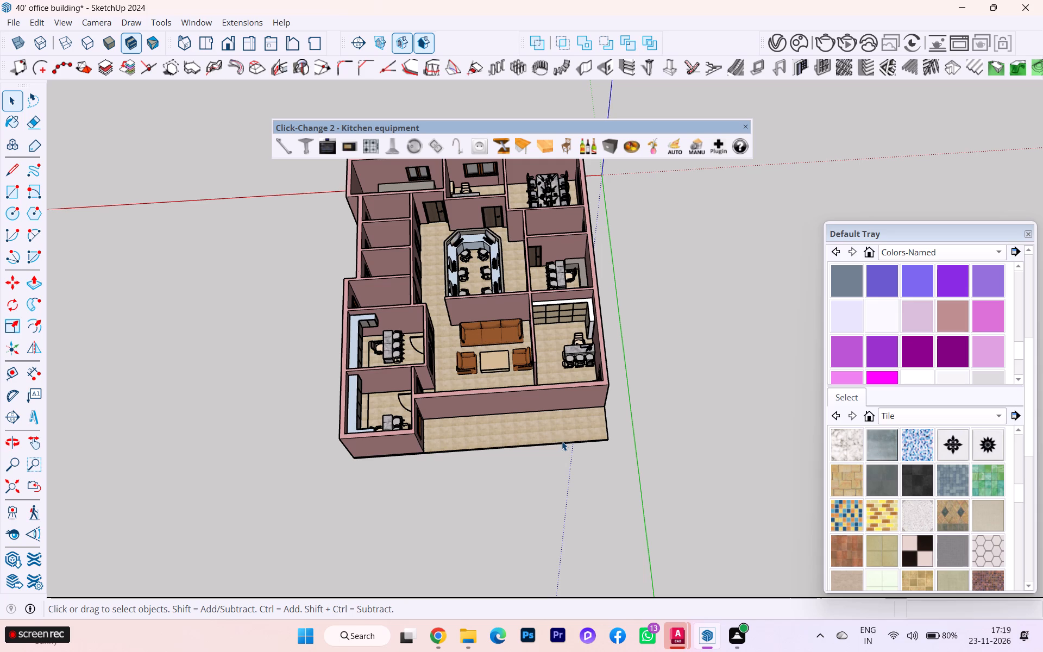
scroll(420, 501, "down", 1)
scroll(420, 501, "up", 1)
scroll(420, 501, "down", 4)
scroll(414, 517, "up", 1)
scroll(414, 517, "down", 5)
scroll(414, 525, "up", 1)
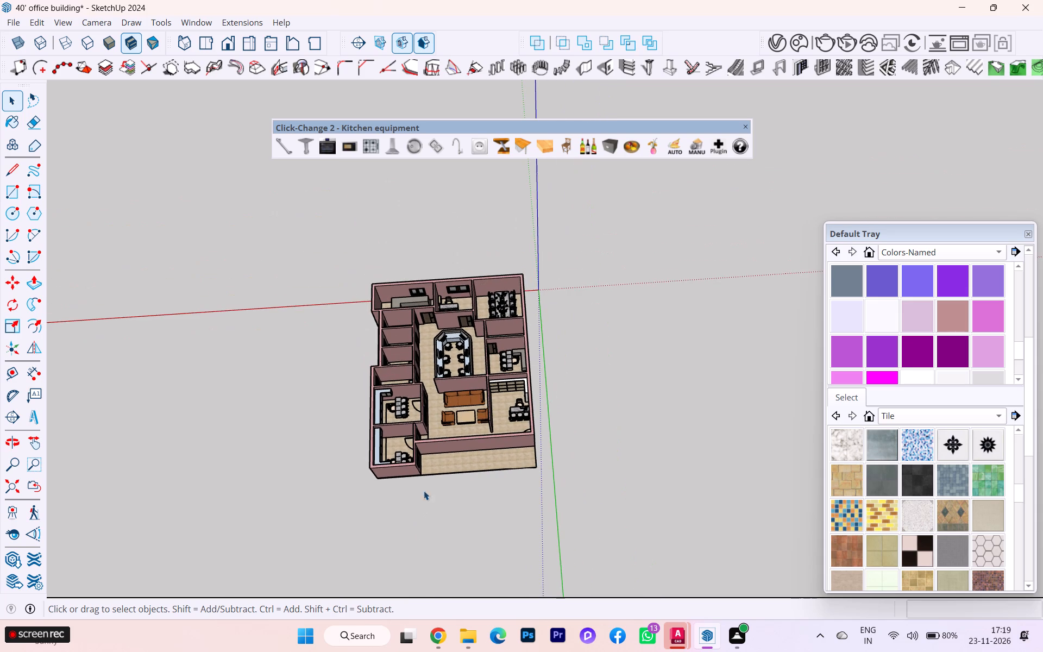
Open the building group for editing and select its floor surface.
left_click(7, 97)
left_click(683, 439)
scroll(472, 339, "up", 4)
scroll(493, 547, "up", 1)
left_click(494, 521)
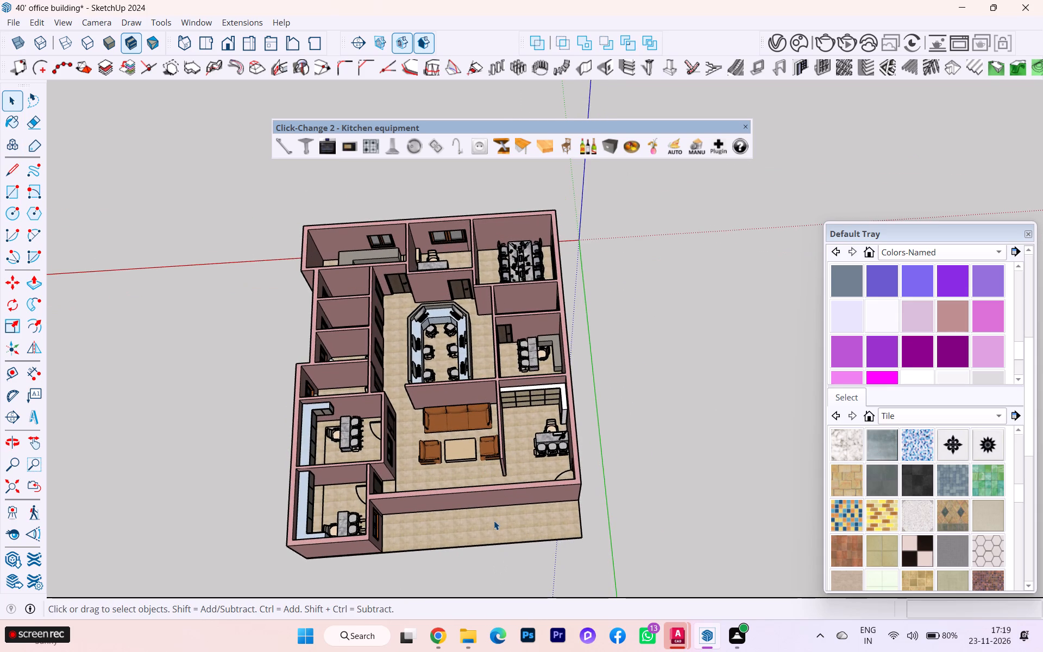
double_click(490, 524)
left_click(490, 524)
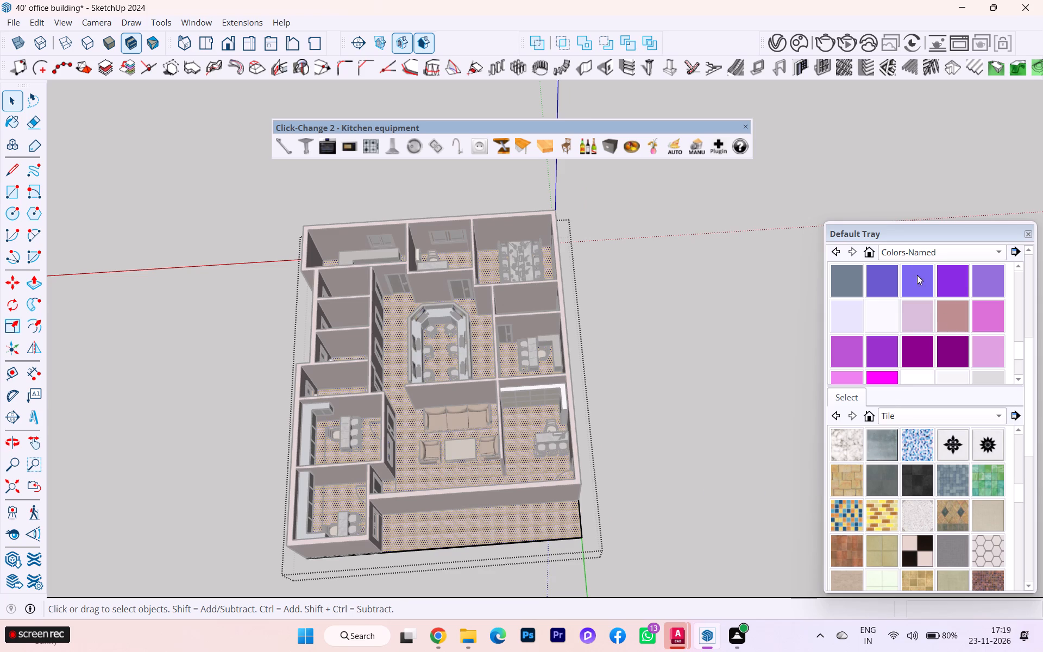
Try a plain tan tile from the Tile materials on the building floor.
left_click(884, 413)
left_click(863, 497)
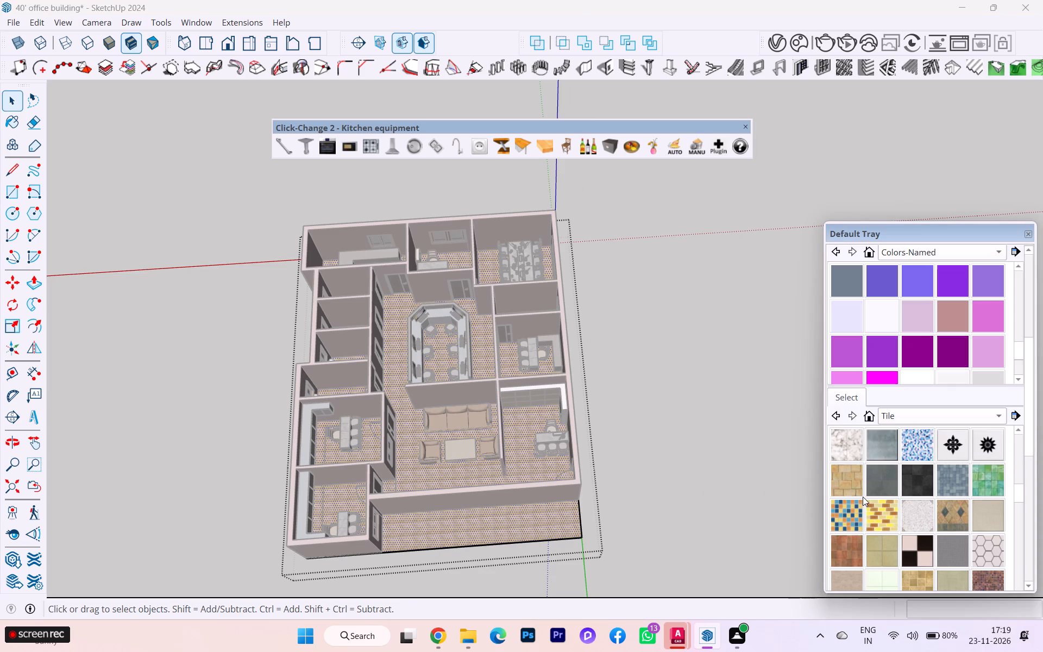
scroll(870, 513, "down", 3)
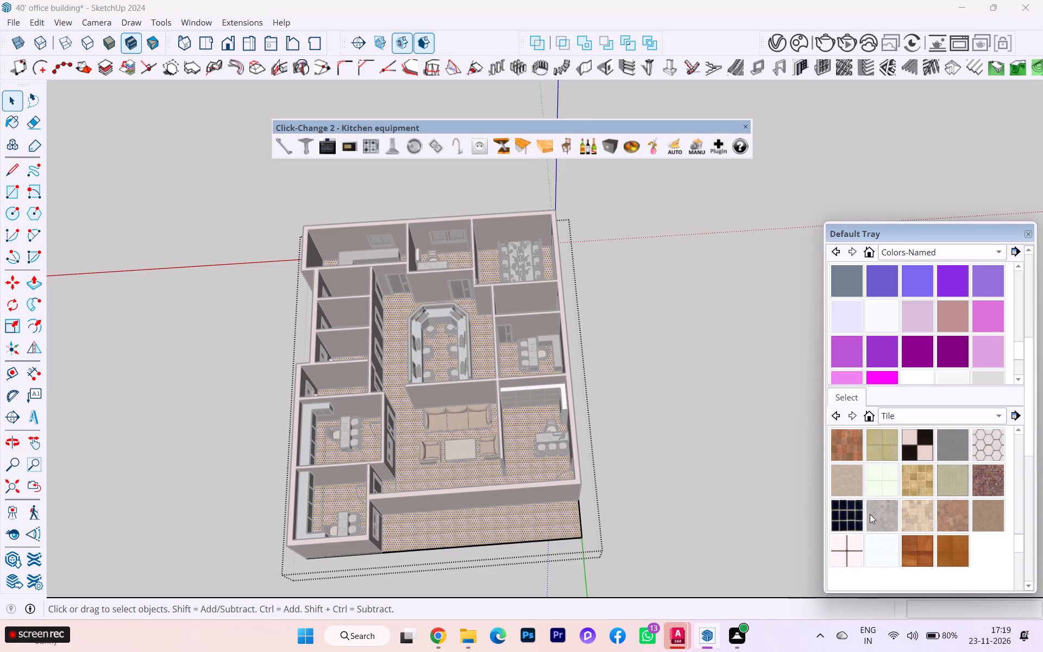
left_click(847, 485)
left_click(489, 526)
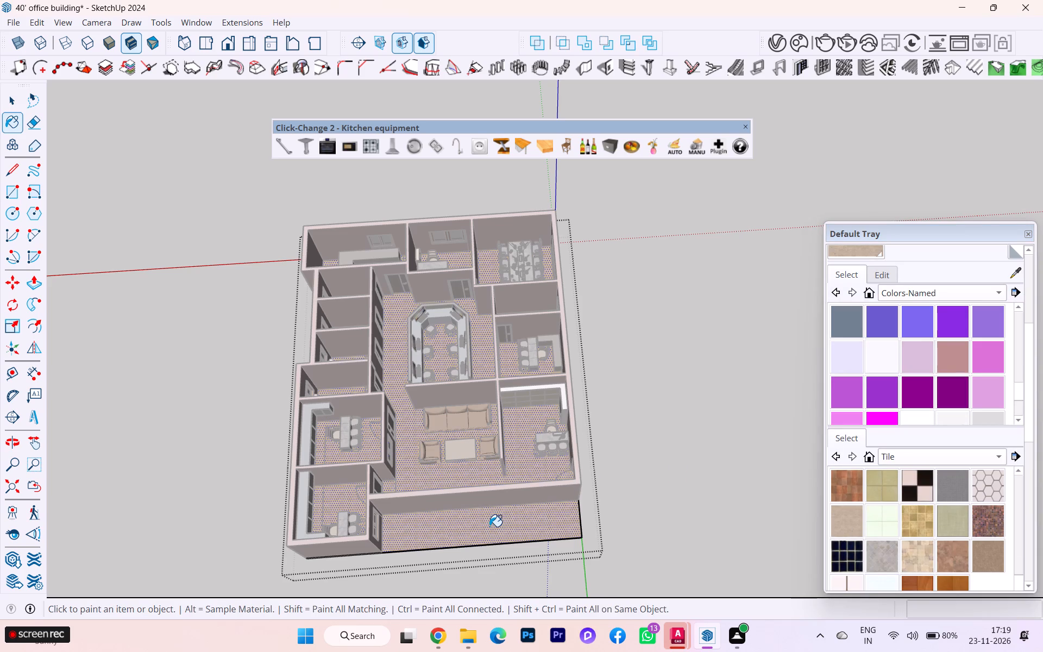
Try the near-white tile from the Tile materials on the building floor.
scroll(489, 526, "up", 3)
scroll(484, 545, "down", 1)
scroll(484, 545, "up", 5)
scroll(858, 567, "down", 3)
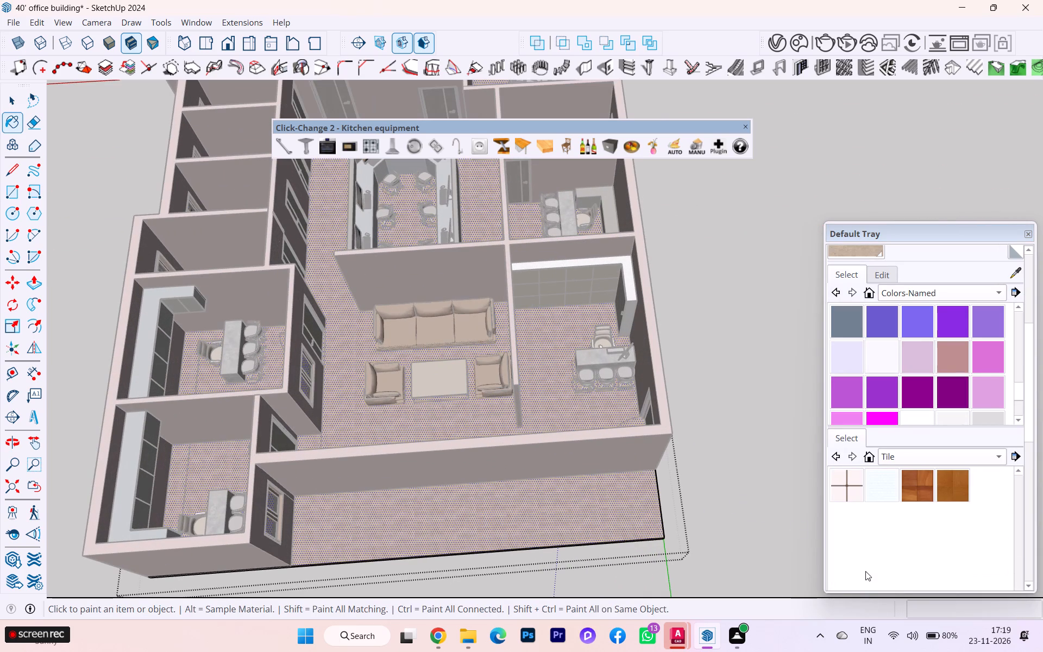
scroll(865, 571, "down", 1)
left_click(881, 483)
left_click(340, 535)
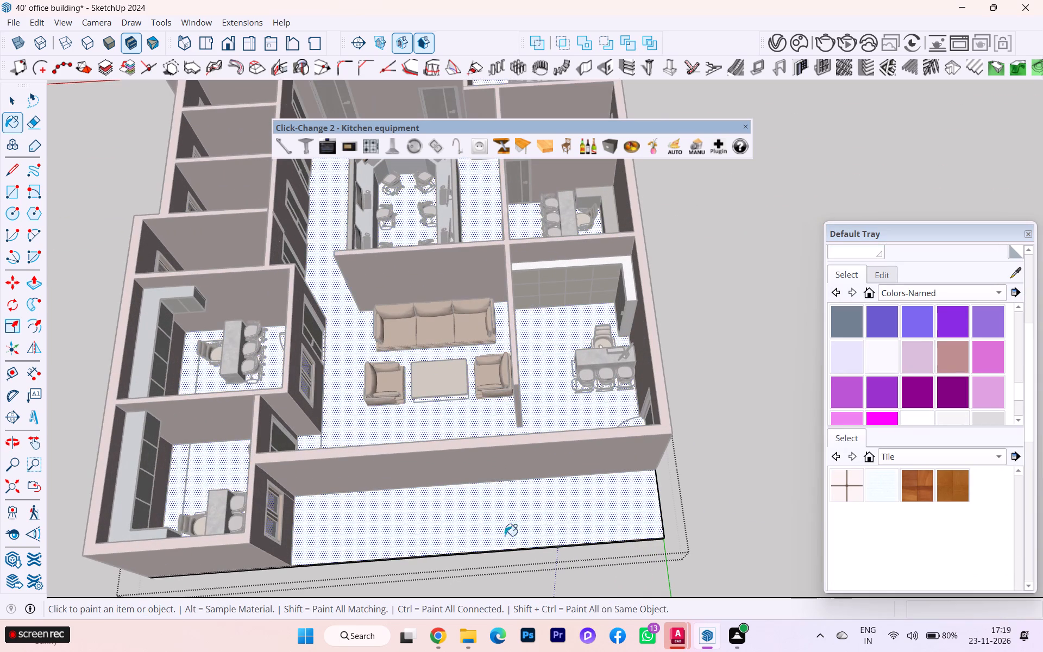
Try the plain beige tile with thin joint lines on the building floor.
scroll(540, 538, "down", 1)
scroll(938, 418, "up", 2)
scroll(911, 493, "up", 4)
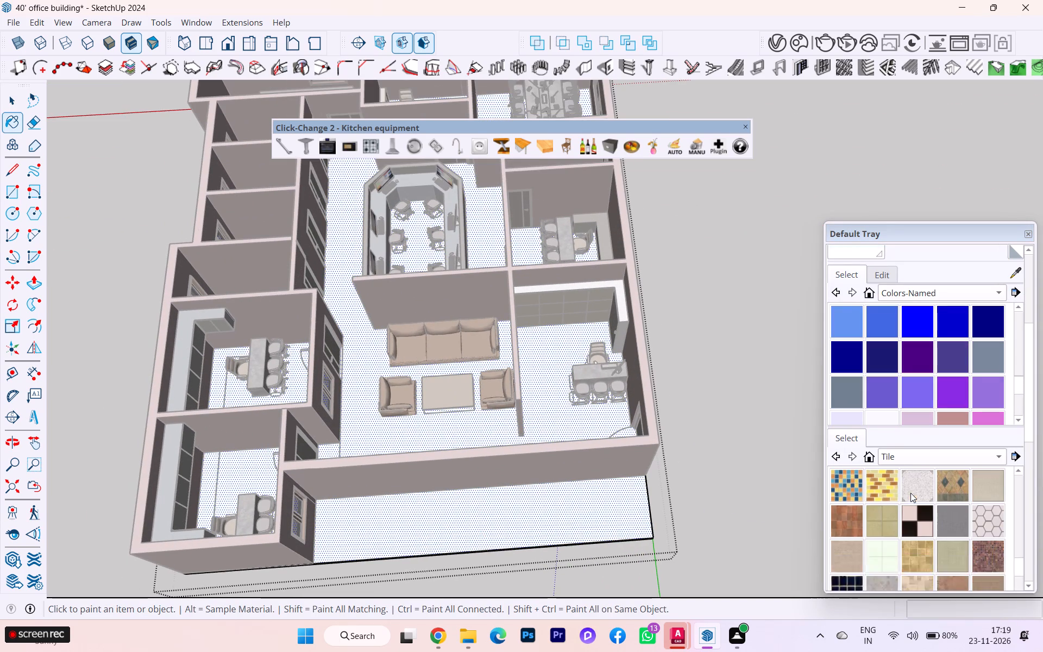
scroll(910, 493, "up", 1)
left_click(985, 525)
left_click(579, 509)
Paint the building floor with the cream Field Square Tile material.
scroll(583, 509, "up", 2)
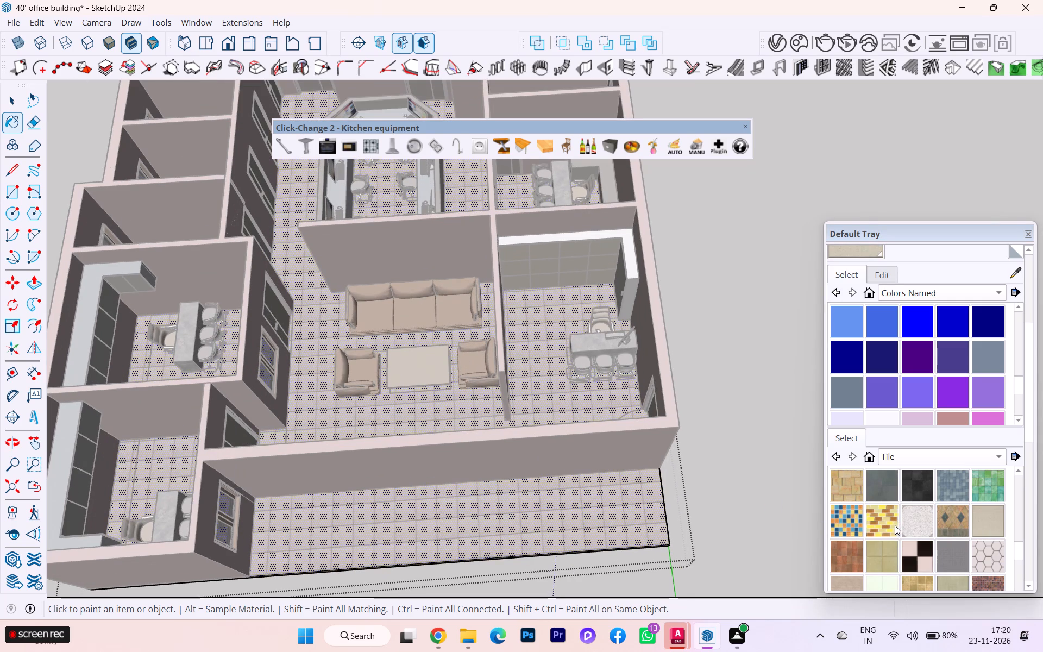
scroll(935, 524, "up", 3)
scroll(908, 490, "up", 1)
left_click(891, 517)
left_click(599, 509)
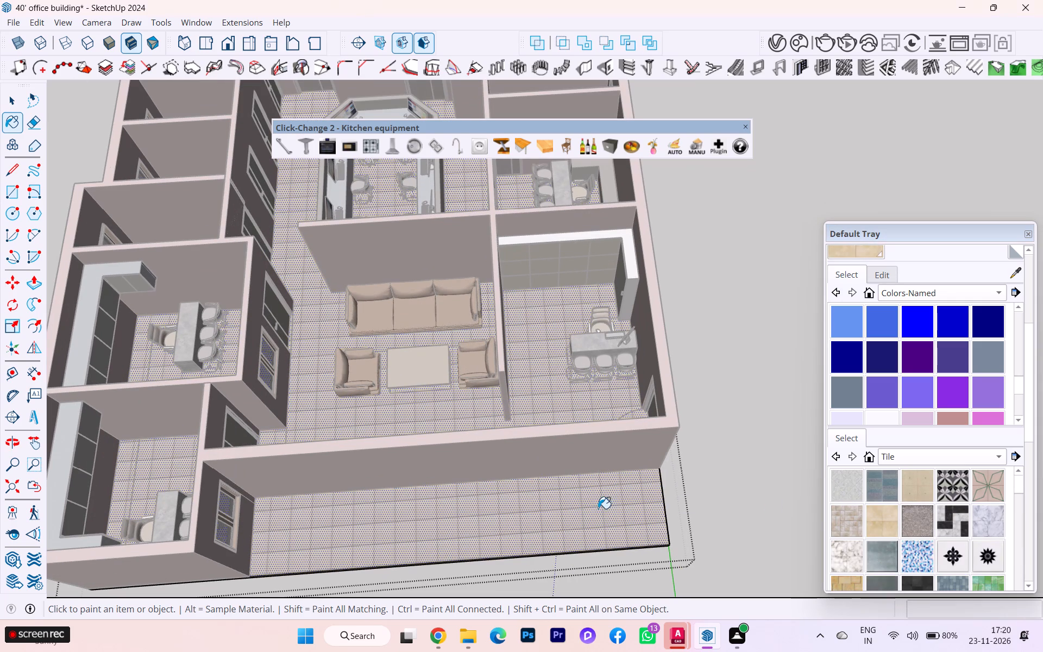
Darken the Field Square Tile colour slightly, keeping its 2' texture size, and leave the building group.
left_click(876, 279)
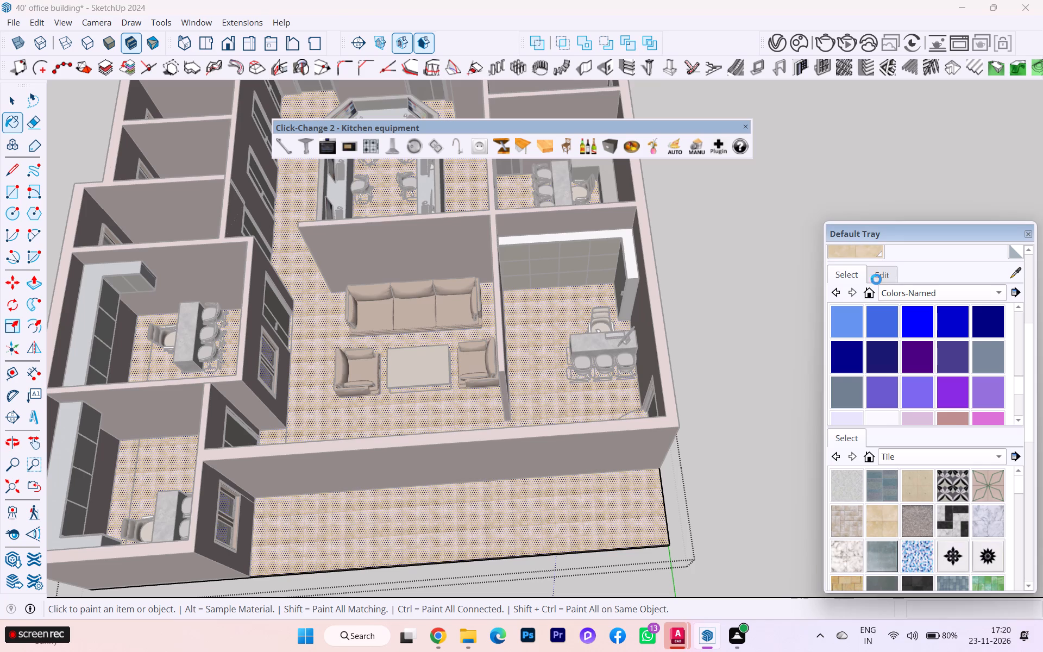
left_click_drag(905, 348, 902, 354)
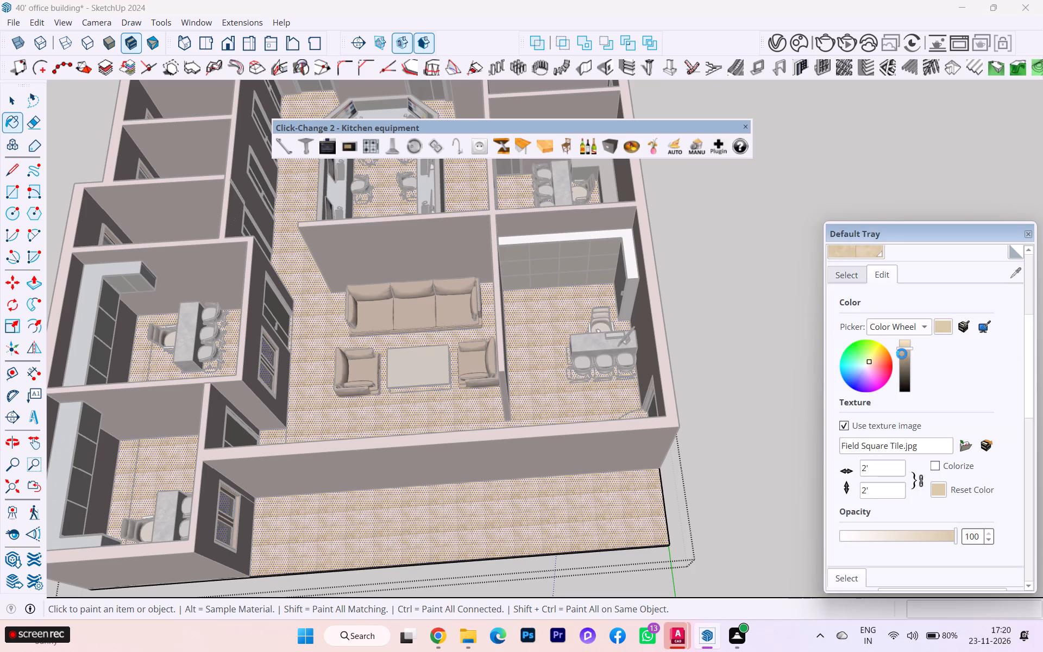
left_click_drag(902, 354, 899, 354)
left_click(12, 101)
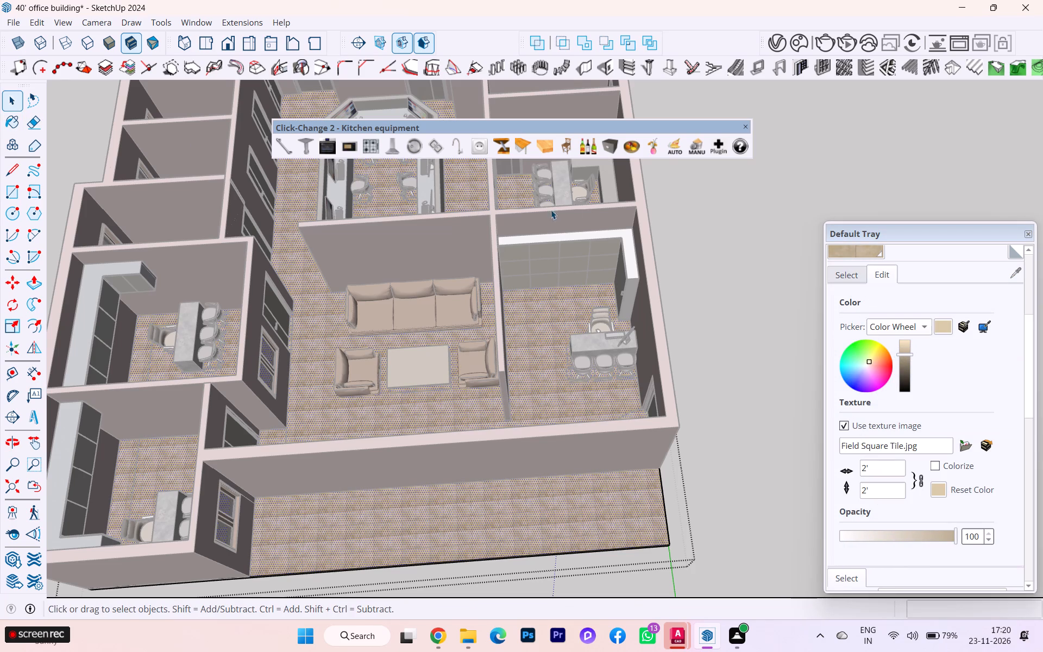
left_click(673, 205)
Examine the retiled floor and furnished rooms up close, from above and from the side.
scroll(725, 279, "down", 2)
scroll(571, 306, "up", 5)
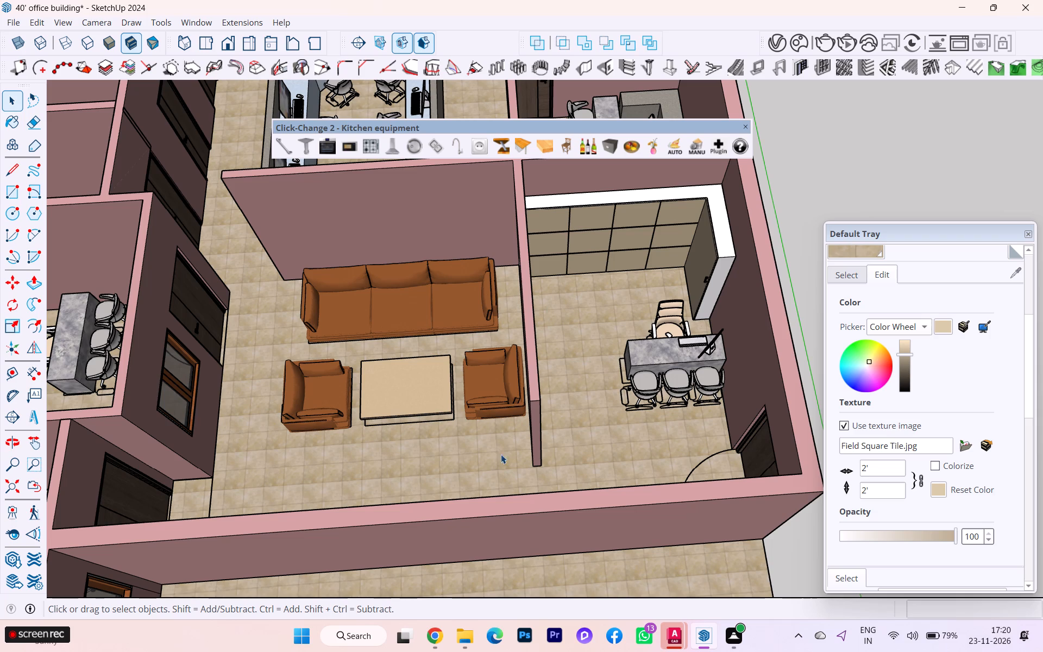
scroll(498, 463, "down", 1)
scroll(498, 463, "up", 1)
scroll(498, 463, "down", 1)
scroll(498, 463, "up", 4)
scroll(520, 455, "down", 2)
scroll(521, 455, "up", 2)
scroll(521, 455, "down", 5)
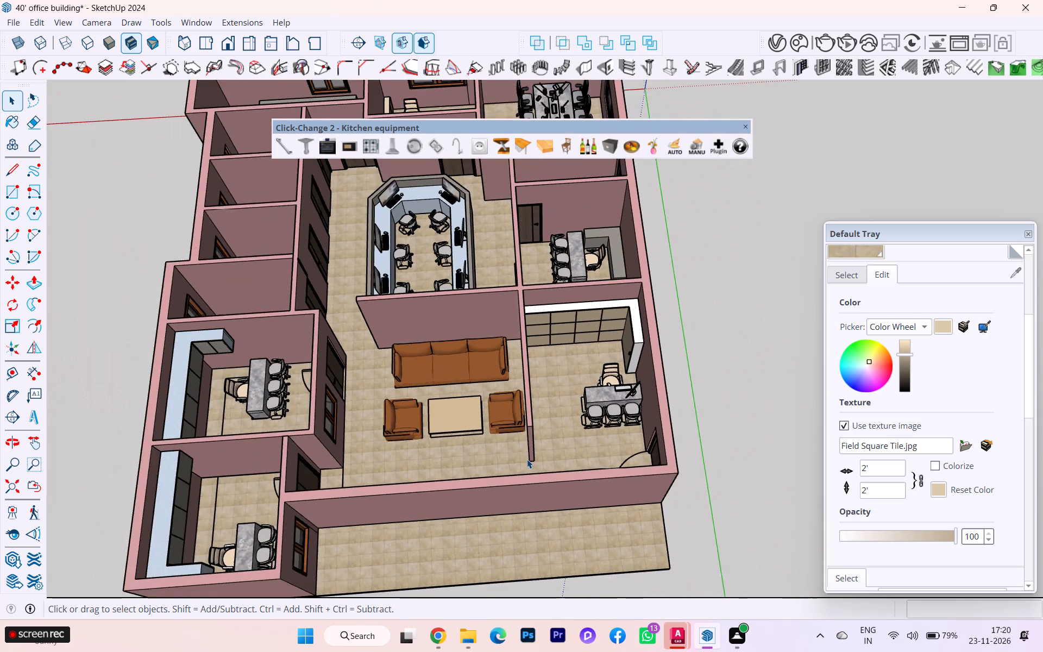
scroll(527, 459, "down", 6)
middle_click_drag(523, 460, 499, 544)
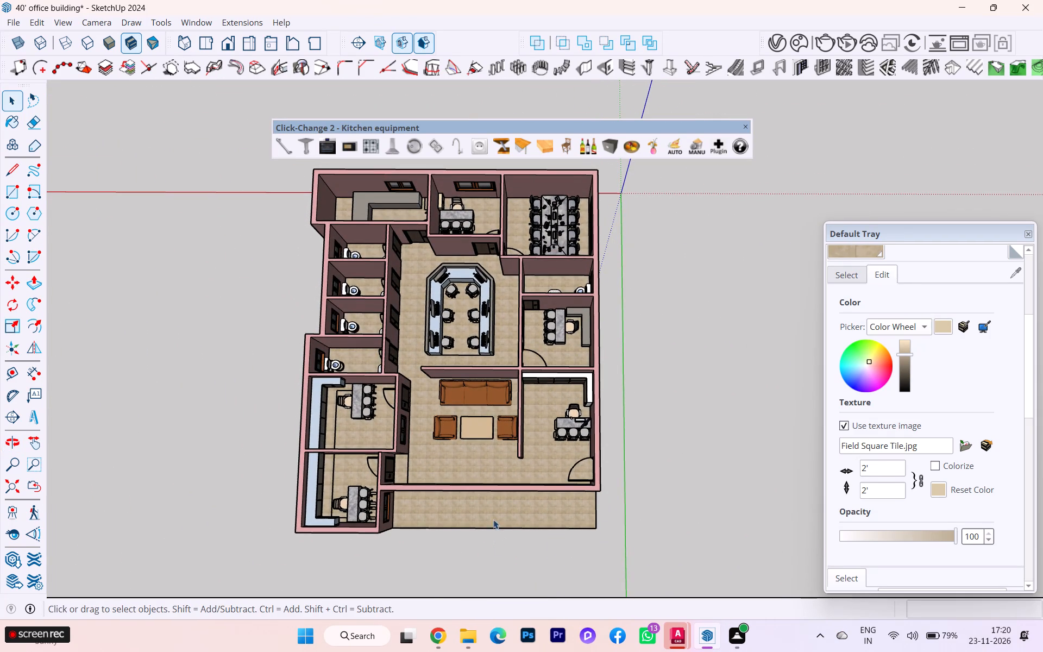
scroll(394, 466, "up", 5)
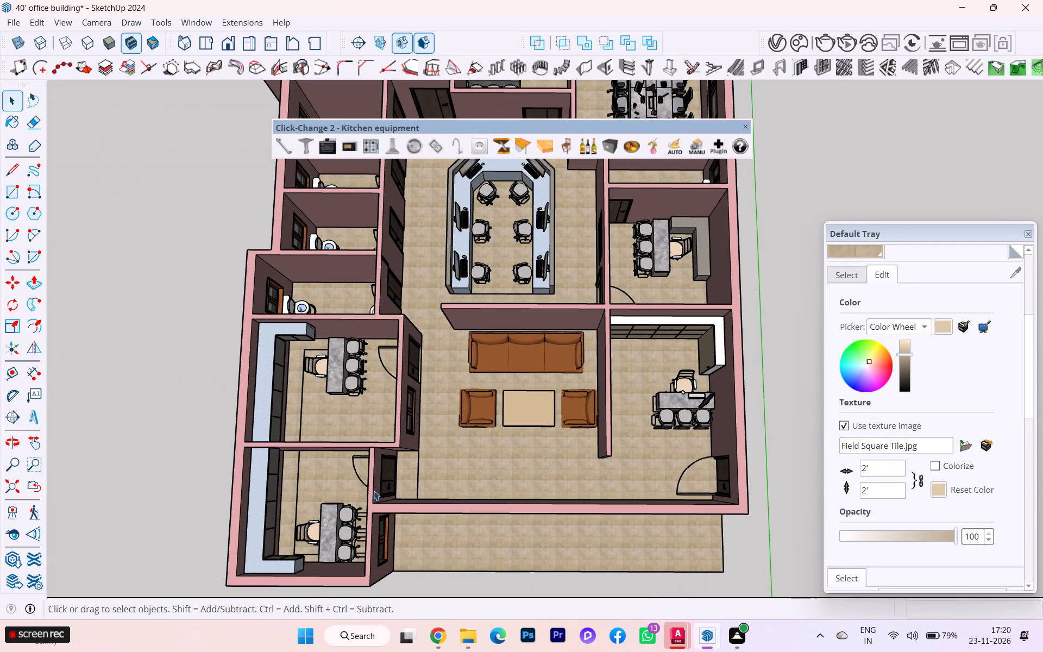
scroll(330, 529, "up", 4)
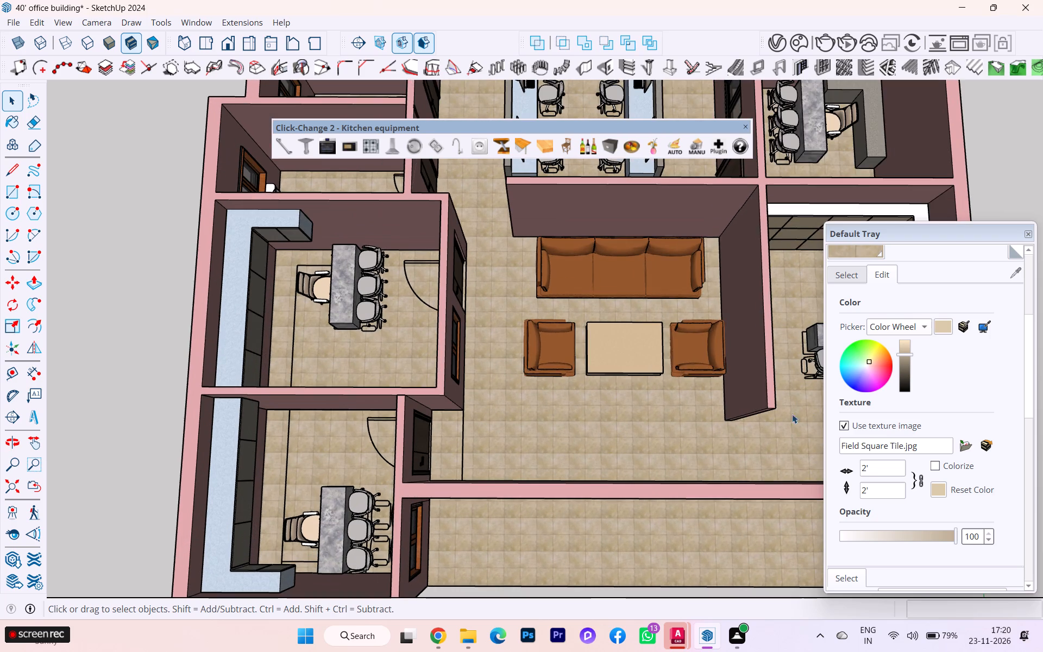
scroll(425, 418, "down", 2)
scroll(405, 421, "up", 1)
scroll(400, 421, "down", 1)
middle_click_drag(360, 496, 587, 325)
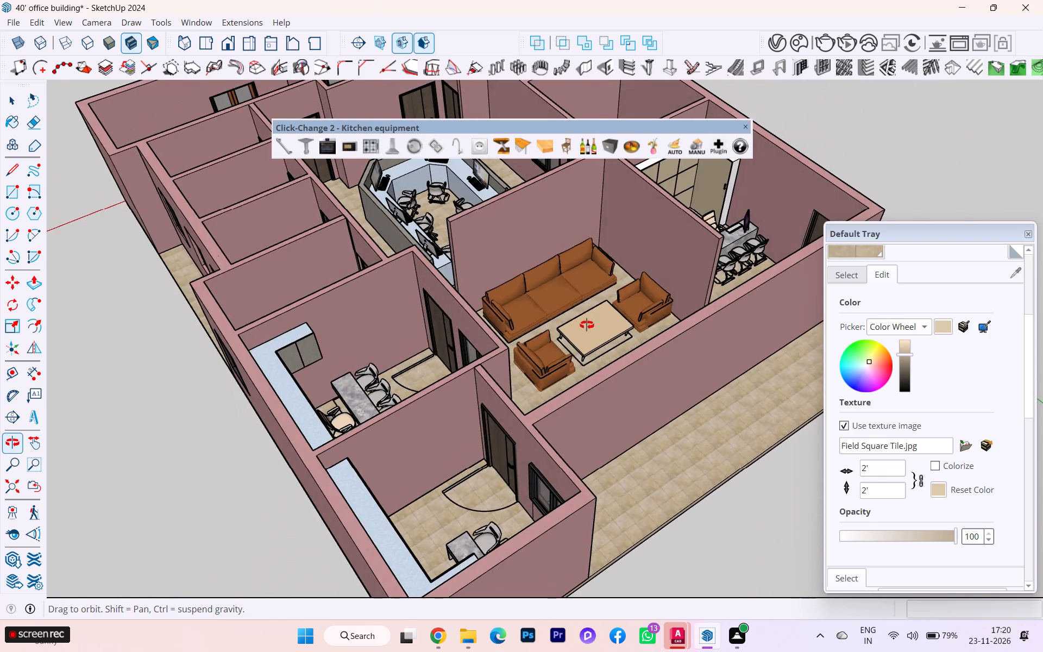
middle_click_drag(587, 325, 823, 355)
scroll(424, 361, "down", 2)
middle_click_drag(550, 383, 643, 379)
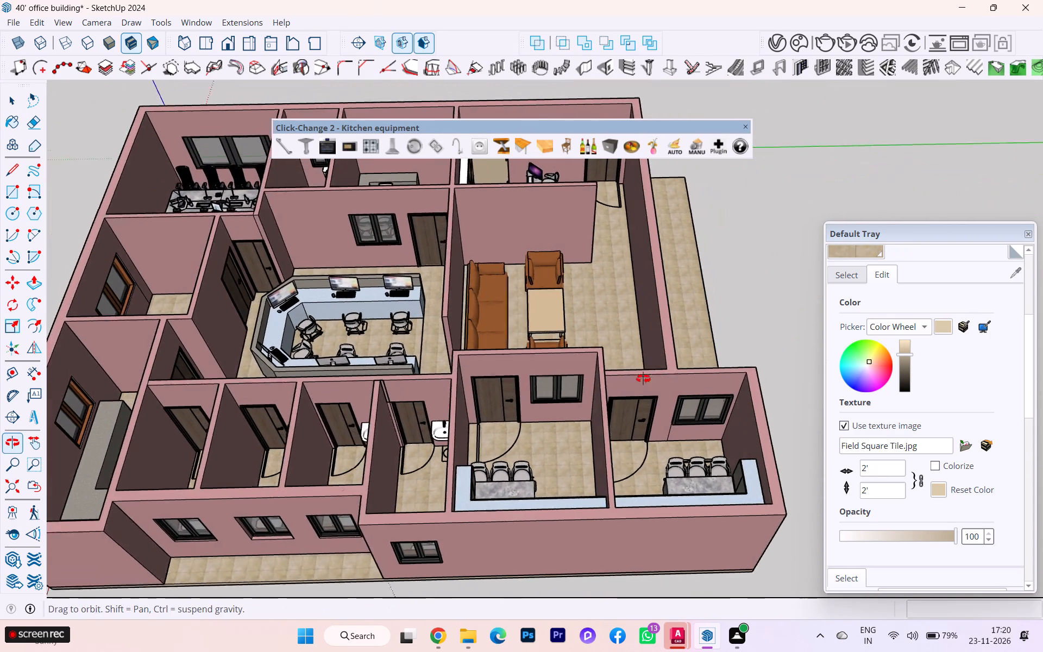
middle_click_drag(643, 379, 663, 383)
Copy the computer set from the cabinet office desk to the marble desk in the front corner office.
scroll(560, 160, "up", 3)
left_click(499, 174)
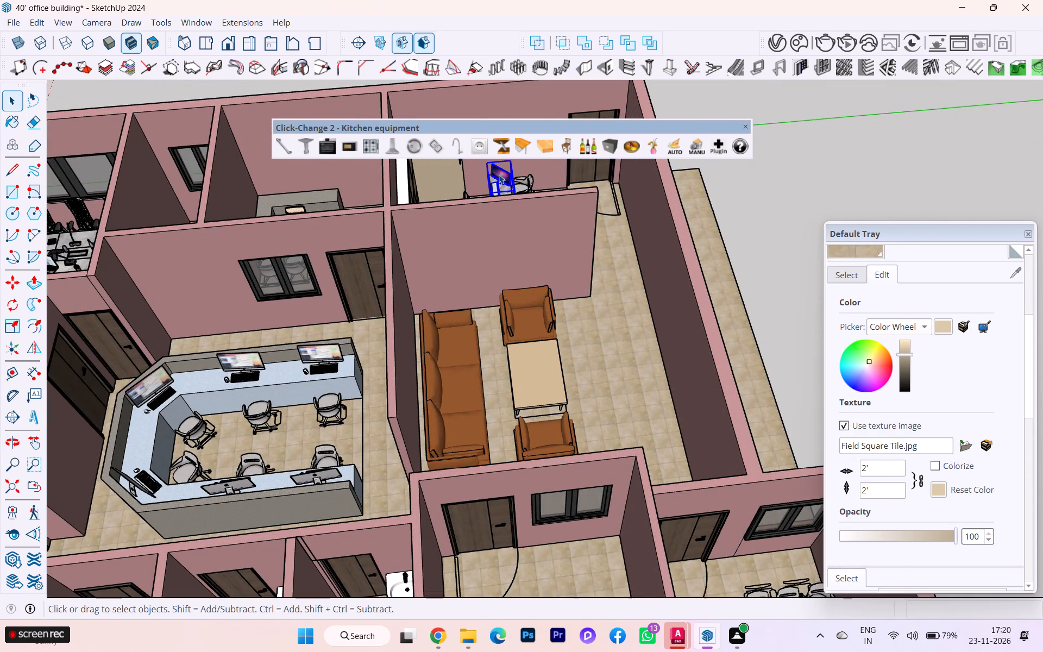
scroll(501, 210, "up", 3)
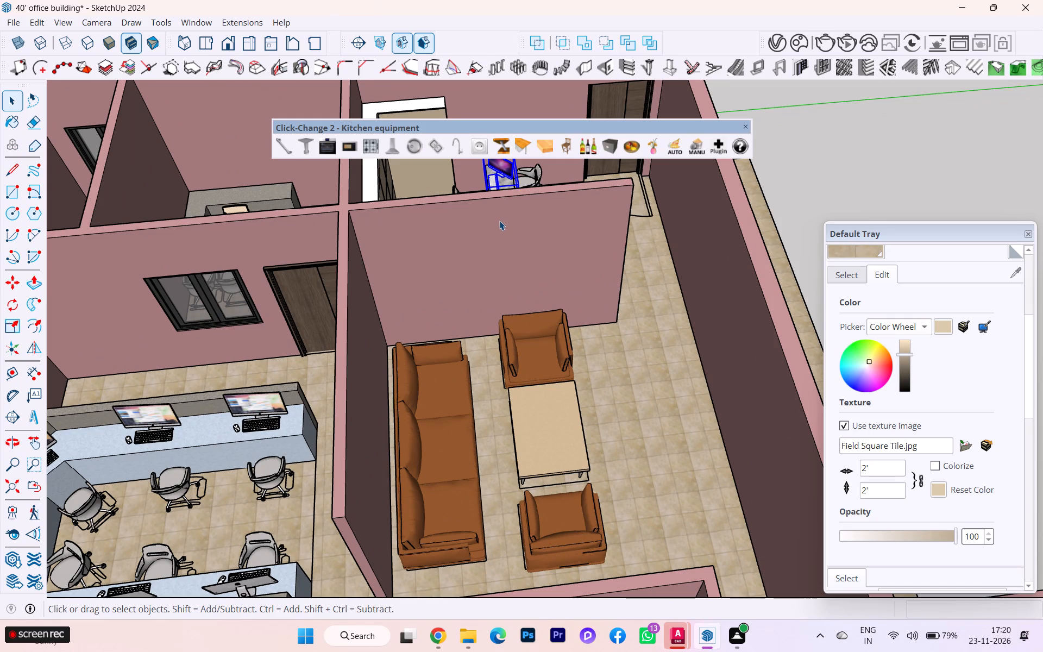
key("ctrl+c")
key("m")
left_click(497, 166)
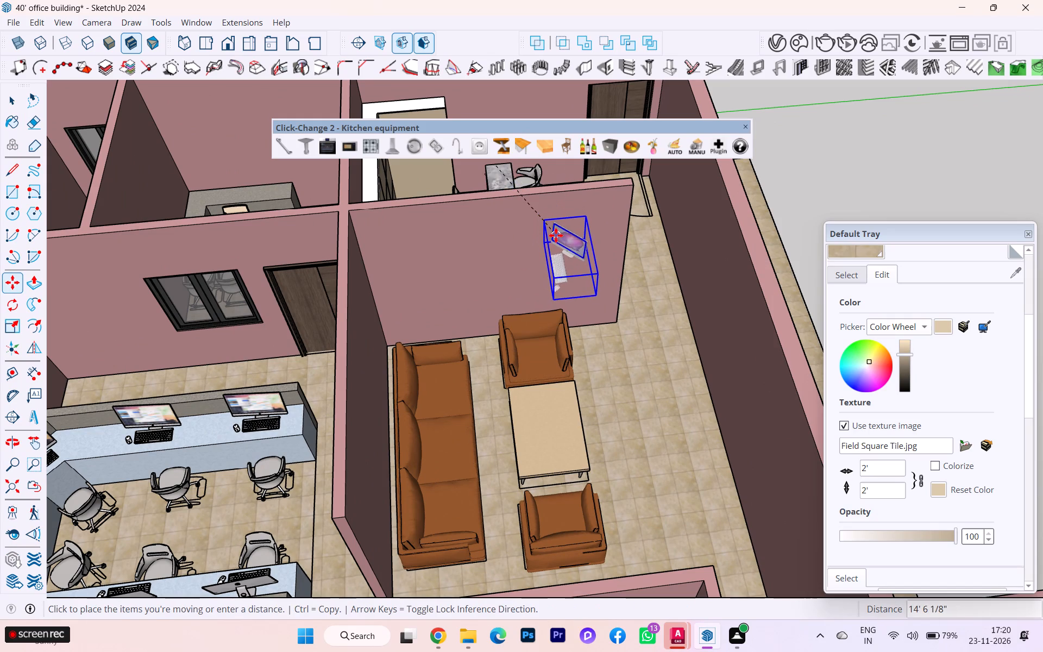
scroll(491, 195, "down", 5)
scroll(480, 190, "up", 1)
scroll(480, 191, "down", 4)
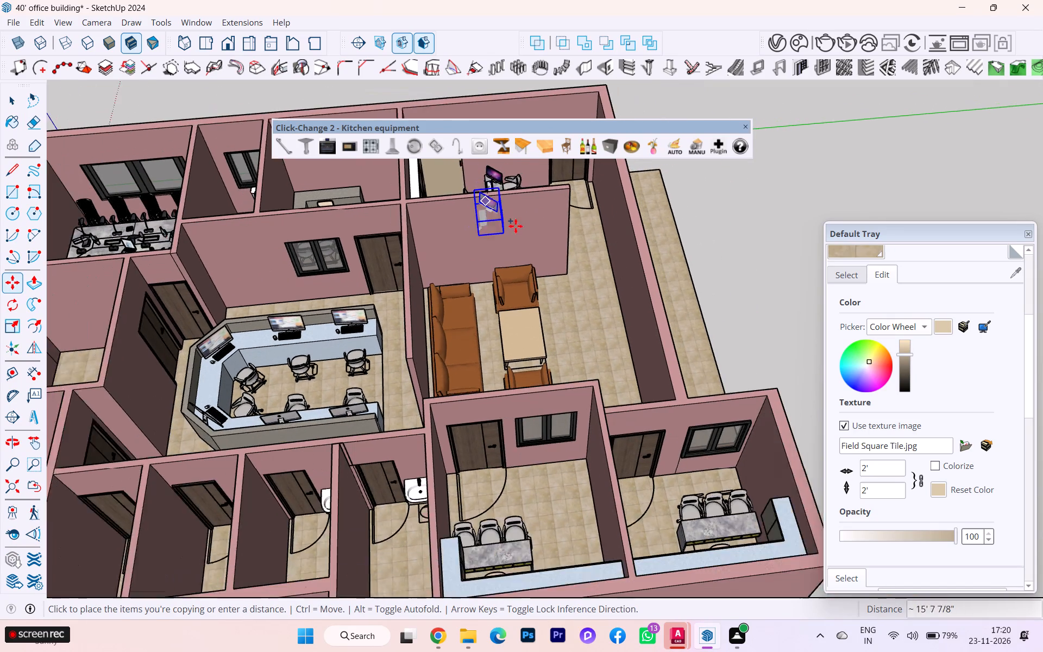
scroll(696, 459, "up", 4)
scroll(661, 450, "down", 2)
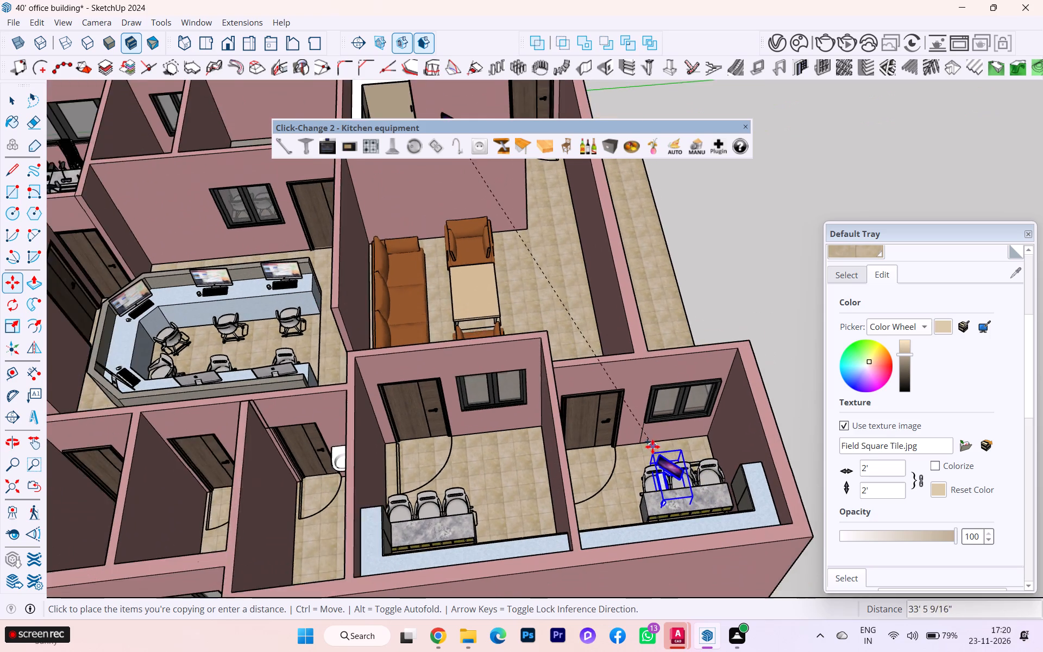
scroll(652, 447, "down", 1)
middle_click_drag(653, 447, 746, 461)
scroll(760, 446, "up", 7)
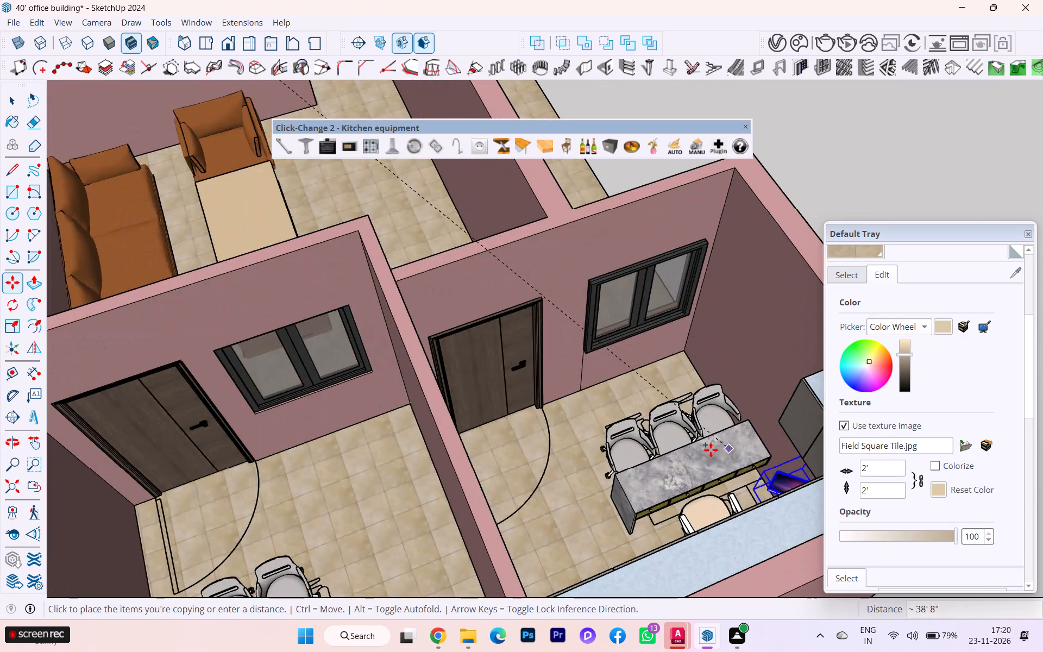
left_click(647, 410)
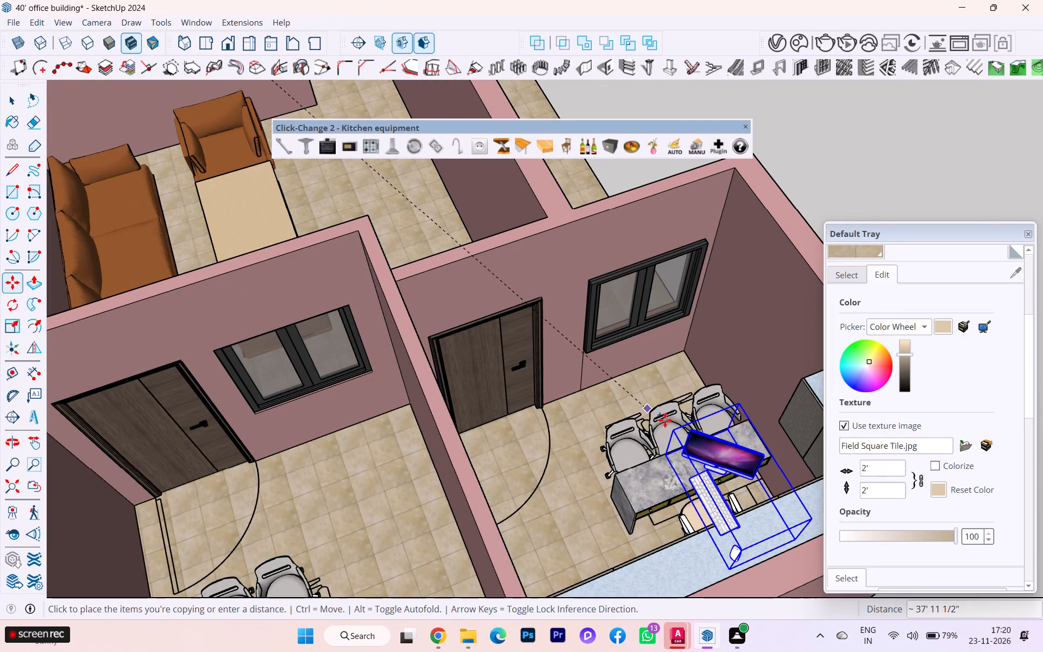
Move the copied computer set about 2' 7" to bring it nearer the corner office desk.
scroll(789, 519, "up", 2)
scroll(789, 519, "down", 1)
scroll(789, 519, "up", 1)
scroll(726, 517, "down", 1)
scroll(725, 517, "up", 10)
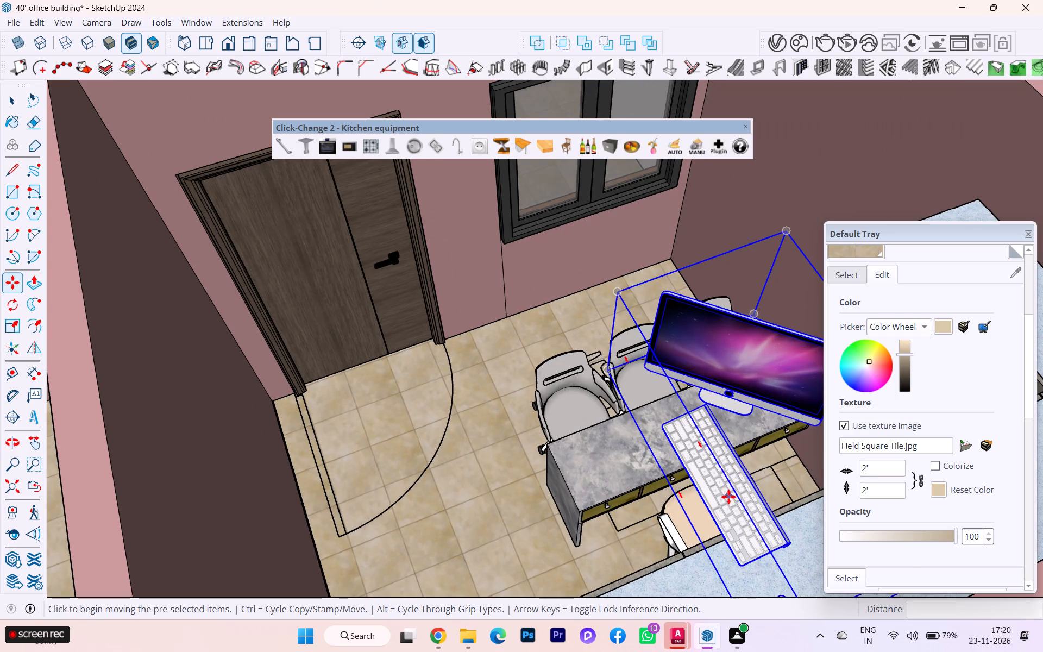
scroll(644, 463, "down", 1)
middle_click_drag(631, 461, 392, 444)
left_click(497, 443)
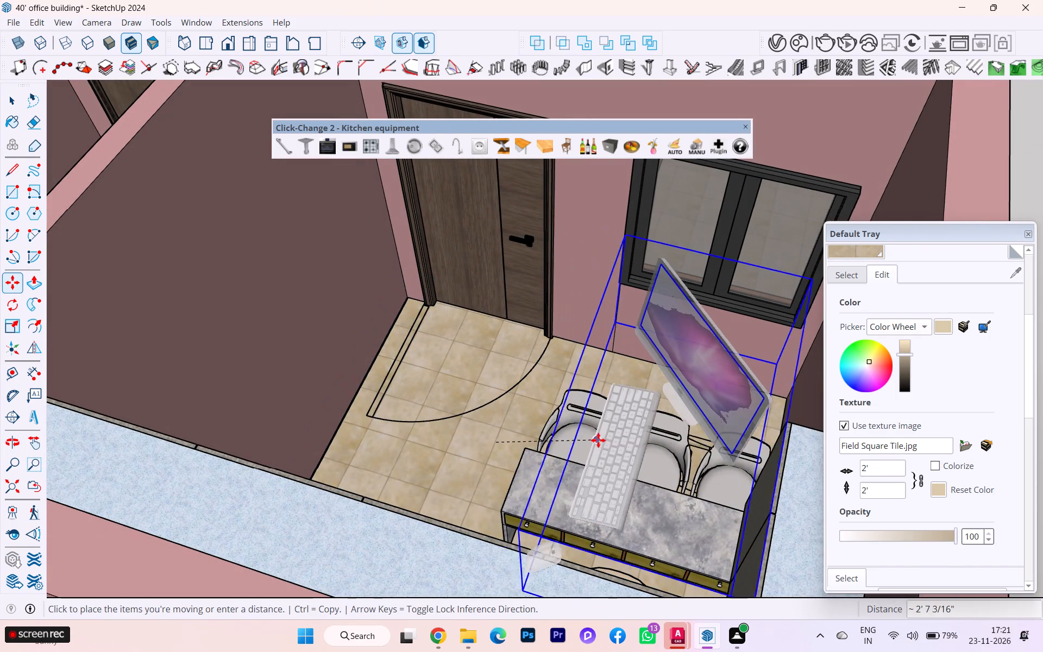
left_click(599, 440)
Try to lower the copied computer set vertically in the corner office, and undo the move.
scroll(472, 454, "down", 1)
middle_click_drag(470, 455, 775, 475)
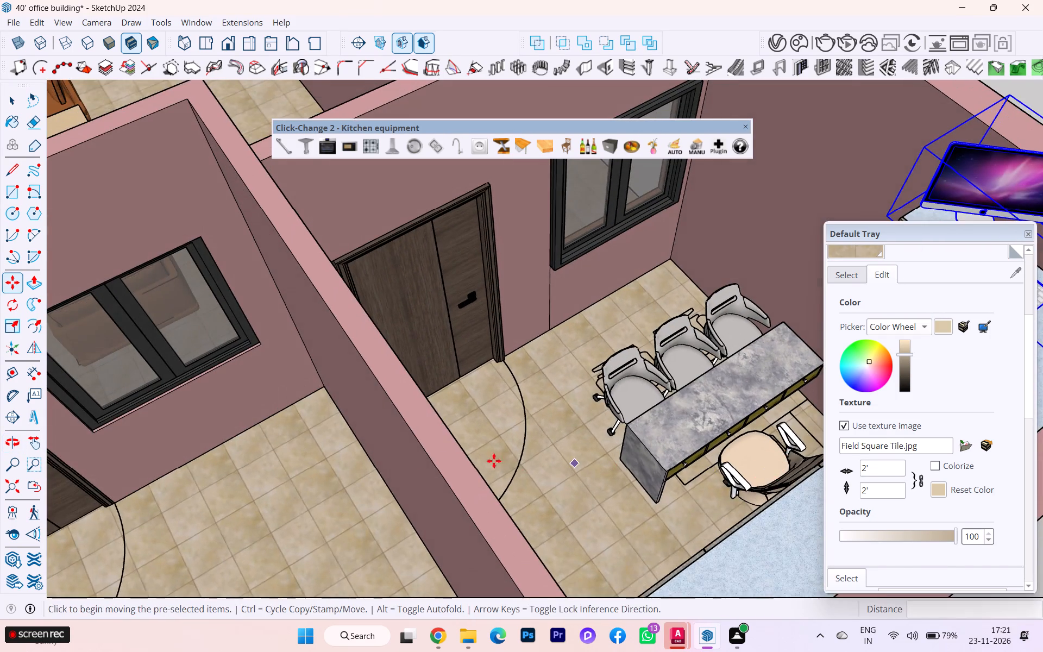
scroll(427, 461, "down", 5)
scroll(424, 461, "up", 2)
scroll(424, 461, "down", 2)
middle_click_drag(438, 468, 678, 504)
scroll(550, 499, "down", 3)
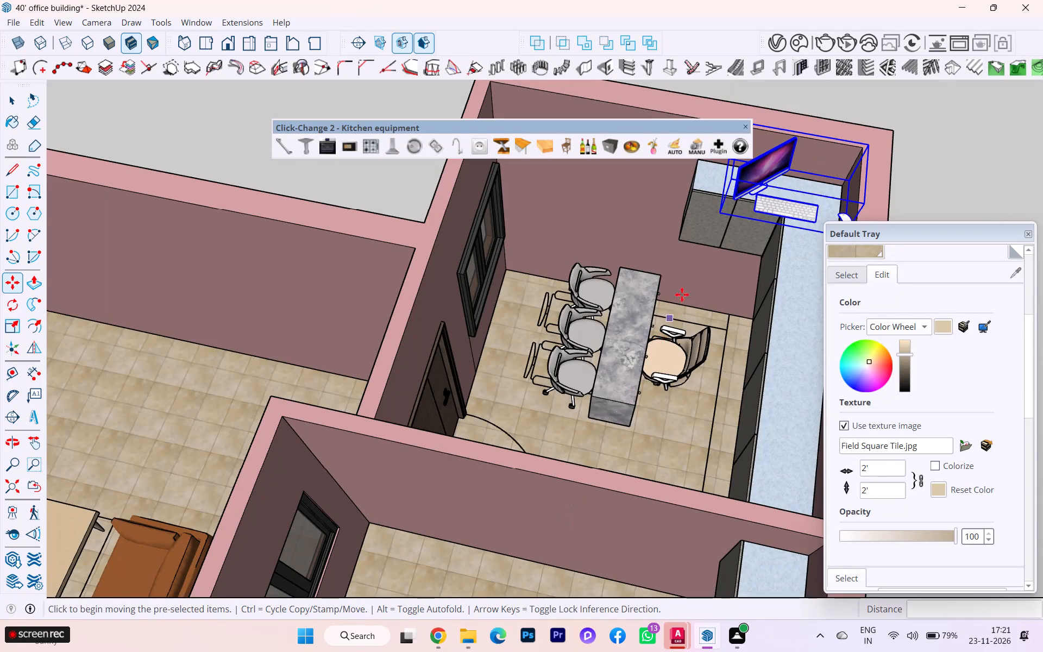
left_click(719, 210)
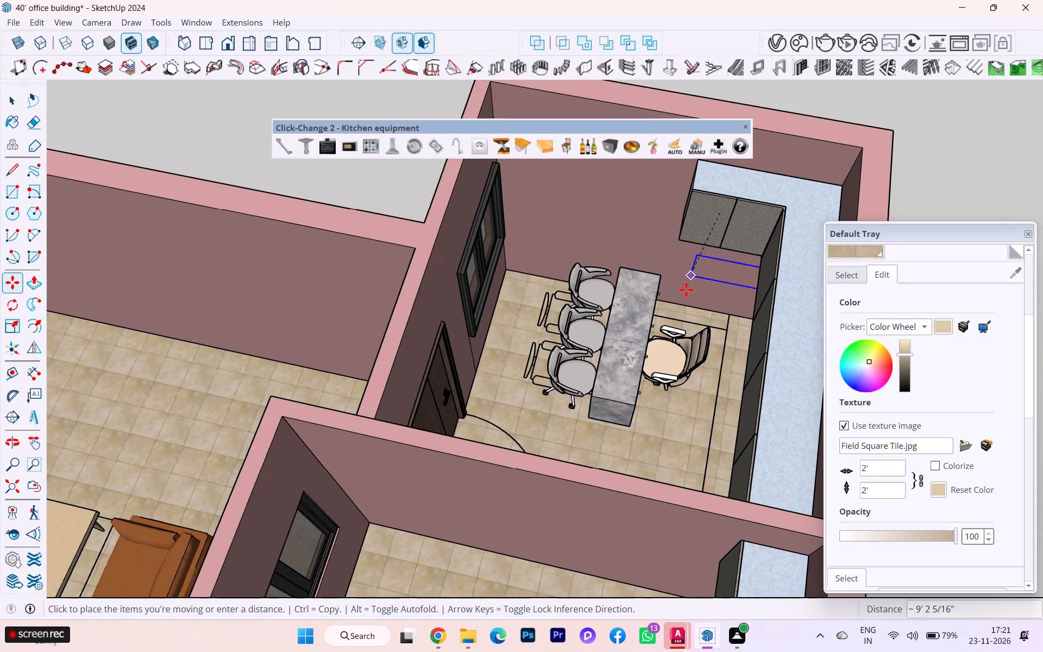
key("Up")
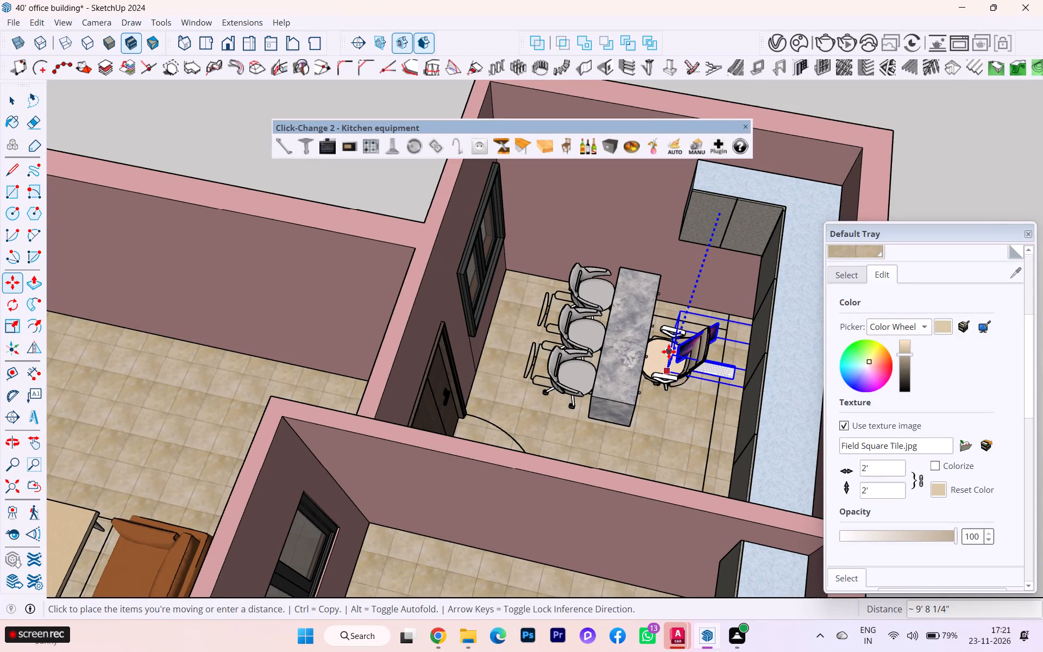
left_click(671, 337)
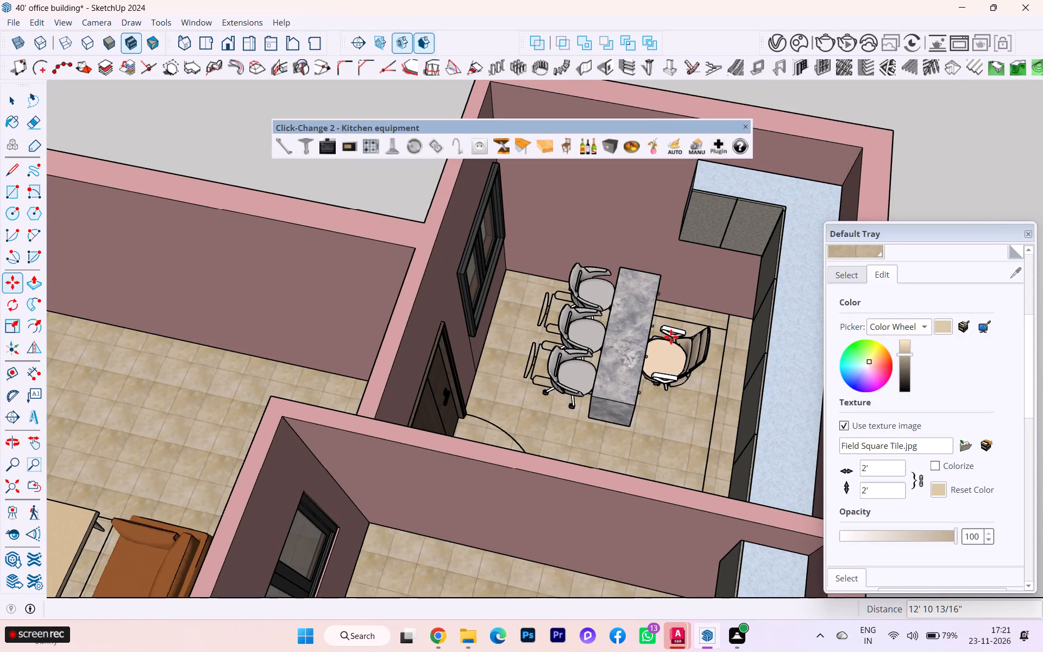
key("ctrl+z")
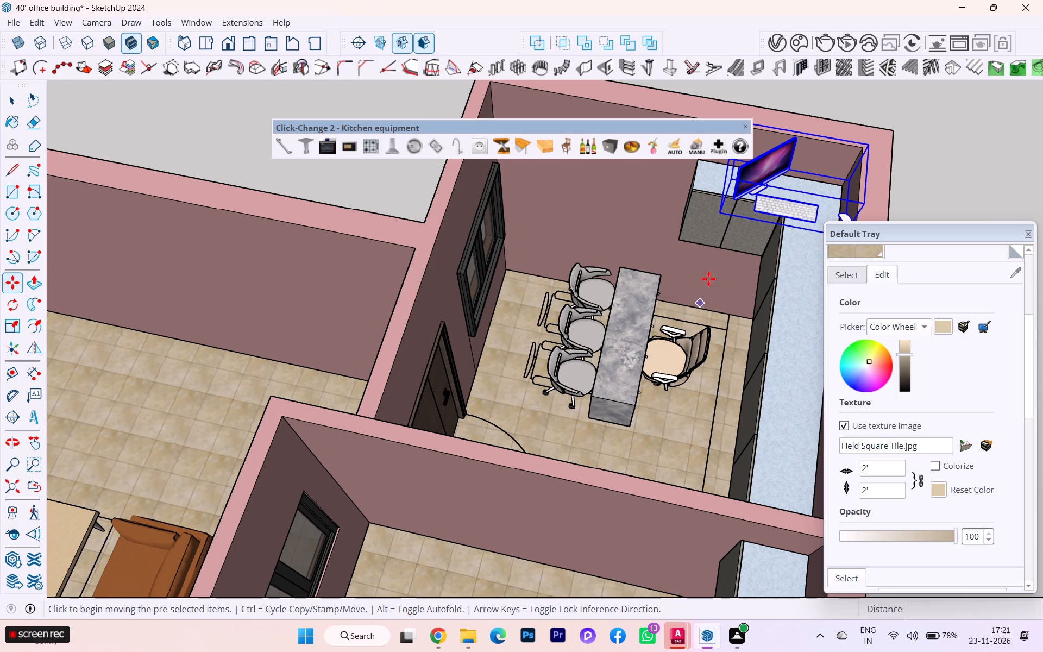
Bring the computer set closer above the marble desk by lowering it about 4' 5" and shifting it horizontally along the red axis.
left_click(715, 220)
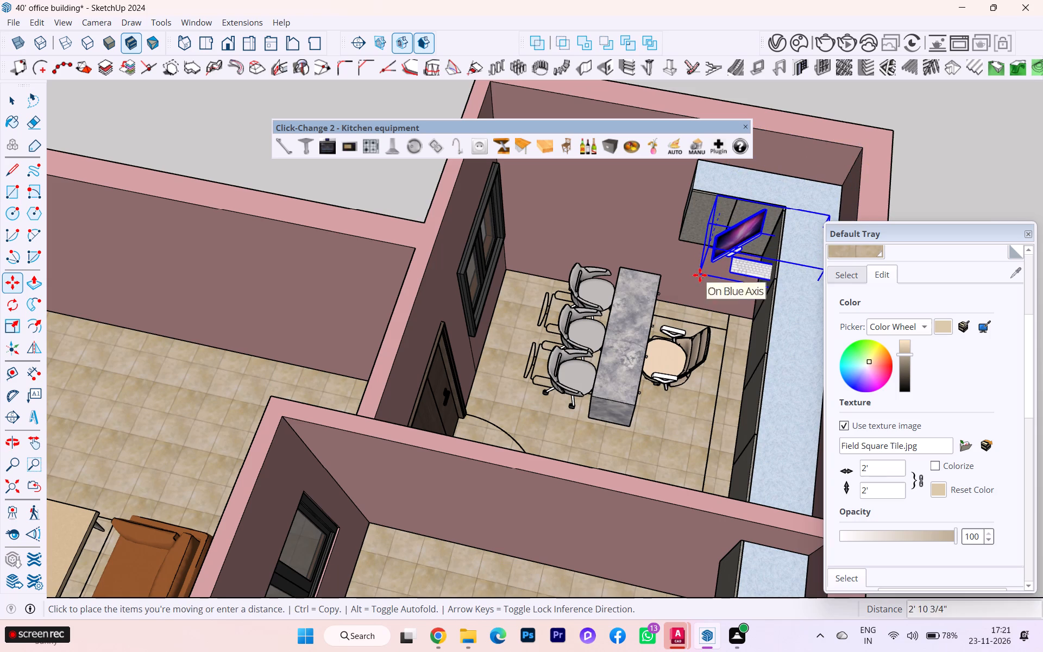
key("Up")
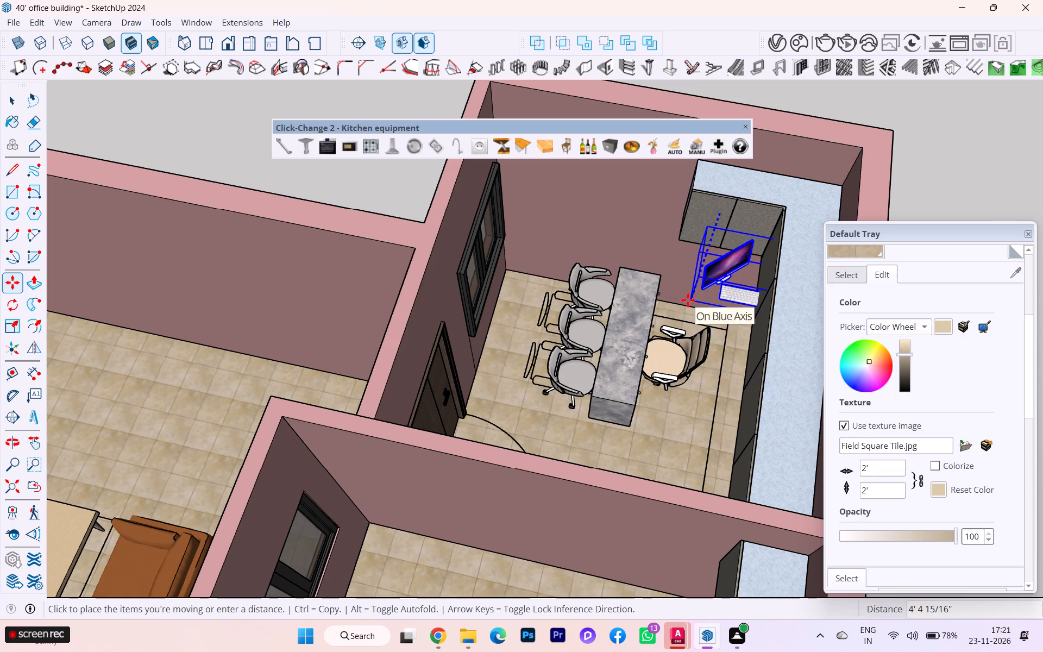
left_click(688, 300)
scroll(699, 296, "up", 5)
left_click(708, 285)
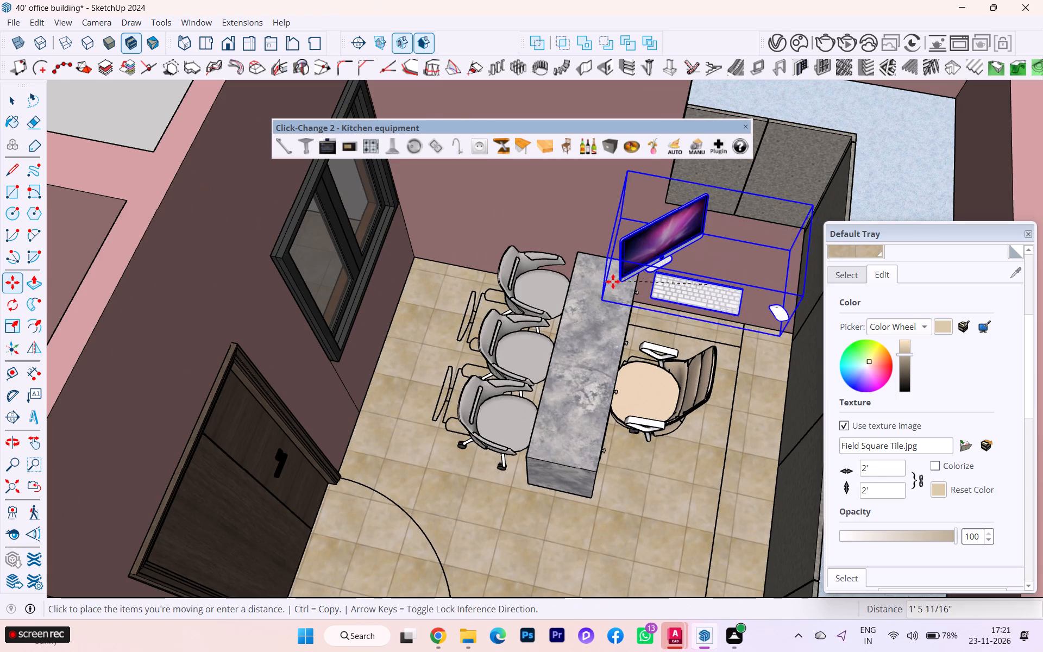
key("Right")
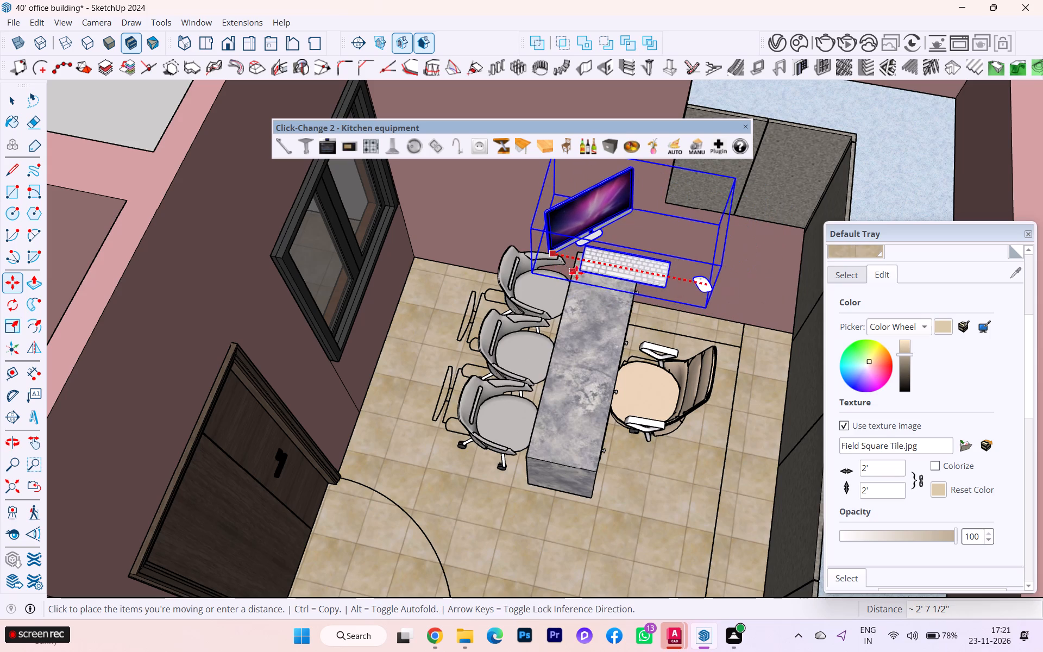
left_click(598, 272)
Lower the computer set about 3' 2" along the blue axis toward the marble desktop.
scroll(648, 274, "up", 4)
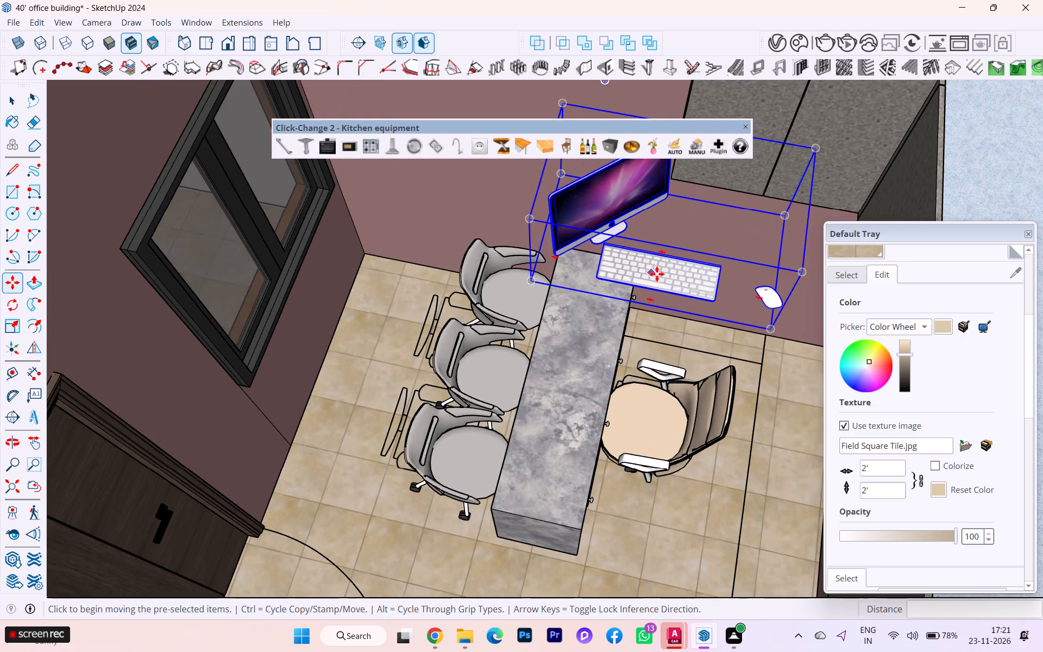
middle_click_drag(656, 274, 662, 185)
left_click(619, 228)
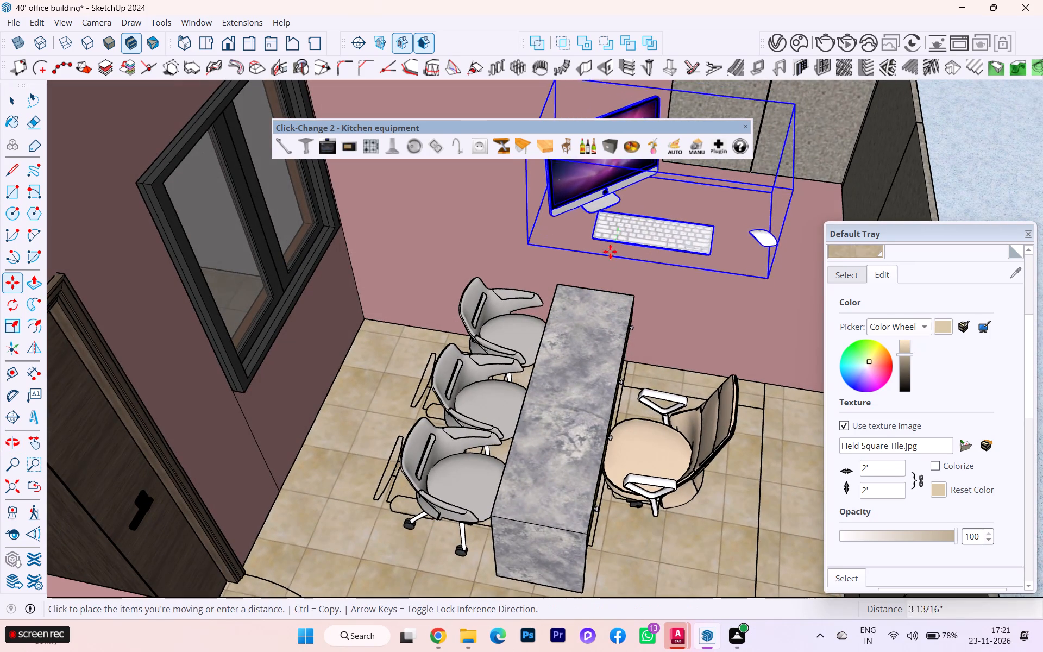
key("Up")
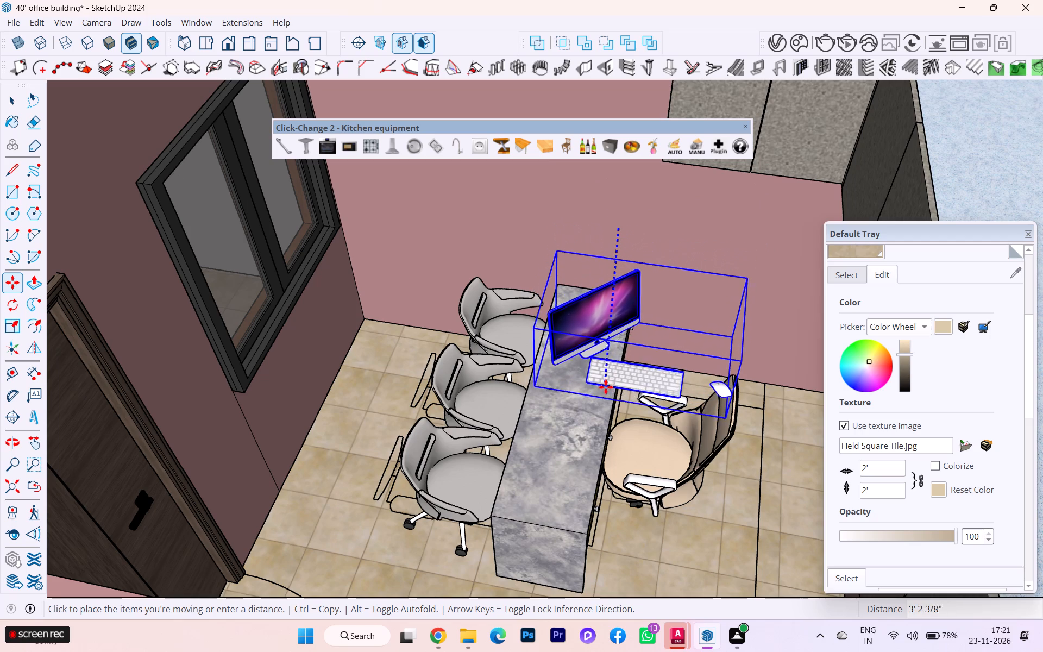
left_click(604, 391)
Lower the computer set about another 8" along the blue axis to bring it down to the marble desktop.
scroll(601, 391, "down", 1)
middle_click_drag(617, 367, 706, 343)
scroll(549, 356, "up", 3)
scroll(548, 356, "down", 1)
scroll(575, 362, "up", 2)
scroll(582, 363, "down", 2)
scroll(588, 366, "up", 6)
left_click(630, 380)
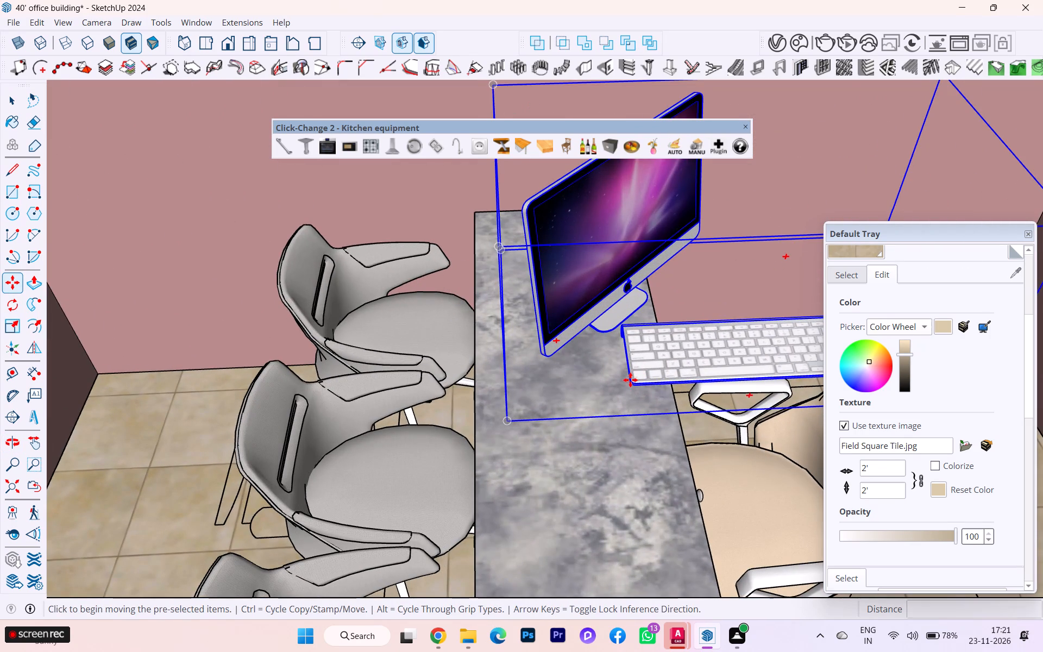
key("Up")
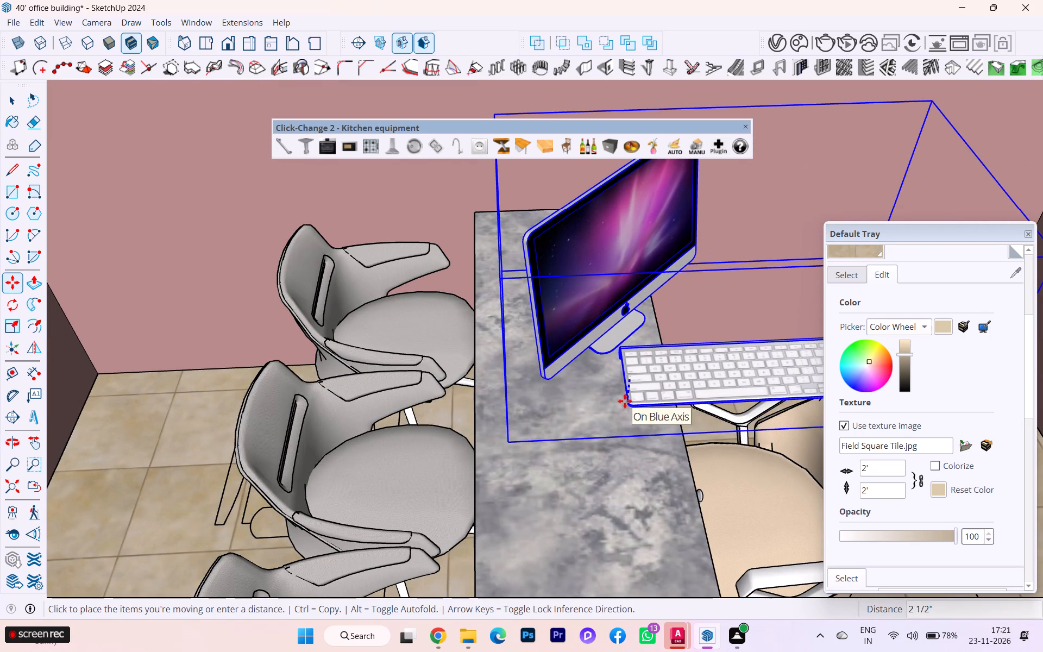
left_click(621, 411)
Move the computer set about 1' 4" across the marble desktop toward the wall end of the desk.
scroll(651, 393, "down", 1)
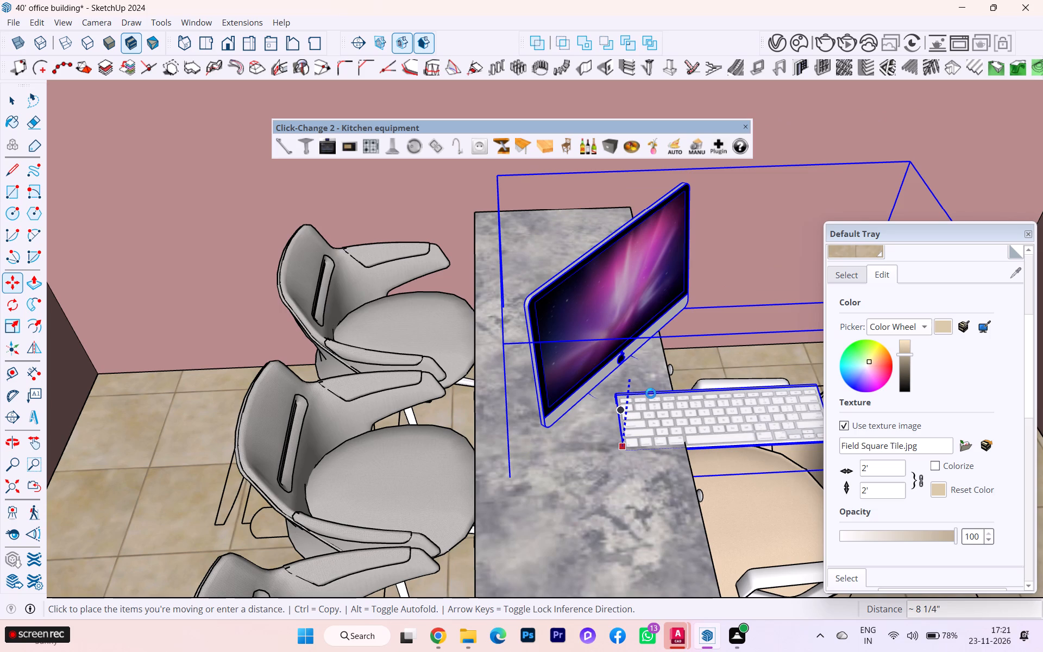
scroll(651, 393, "down", 2)
scroll(630, 395, "up", 2)
scroll(630, 395, "down", 1)
scroll(517, 373, "down", 2)
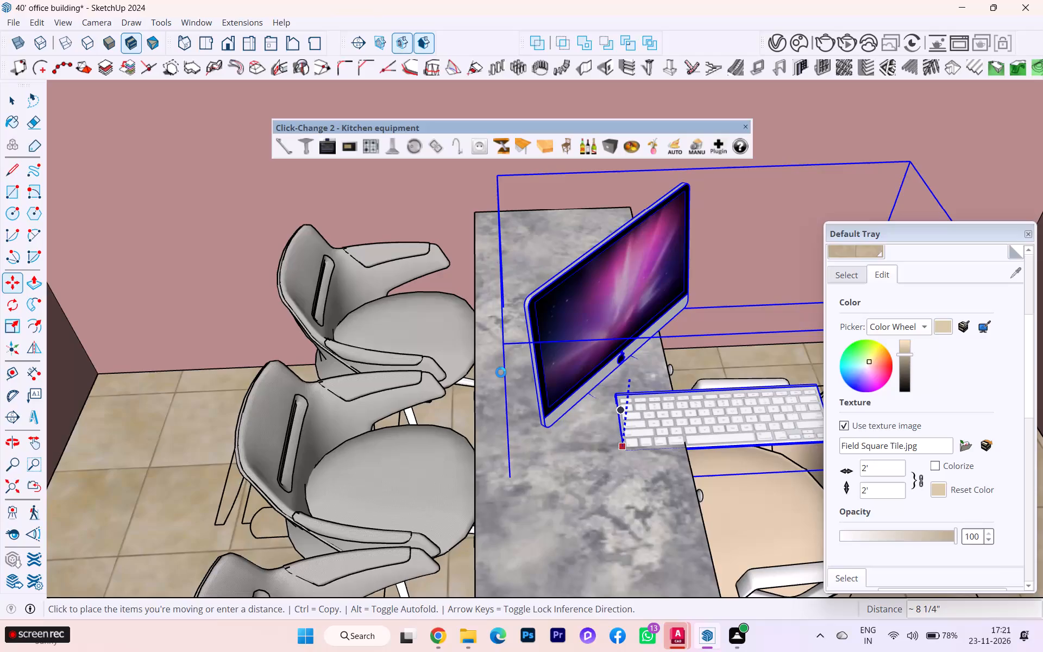
scroll(501, 372, "down", 5)
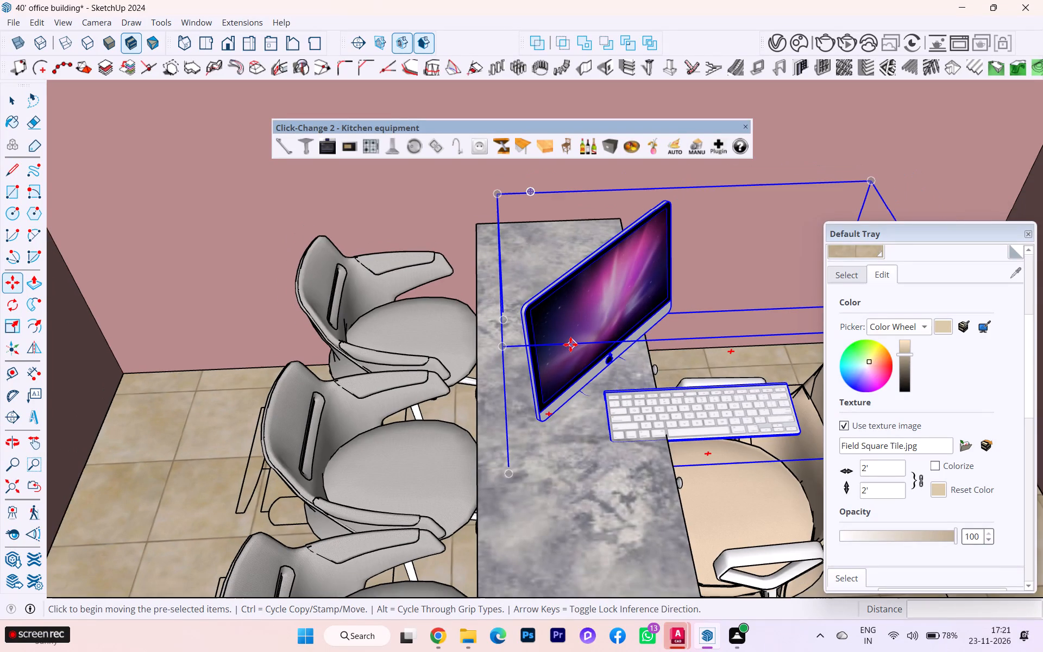
key("m")
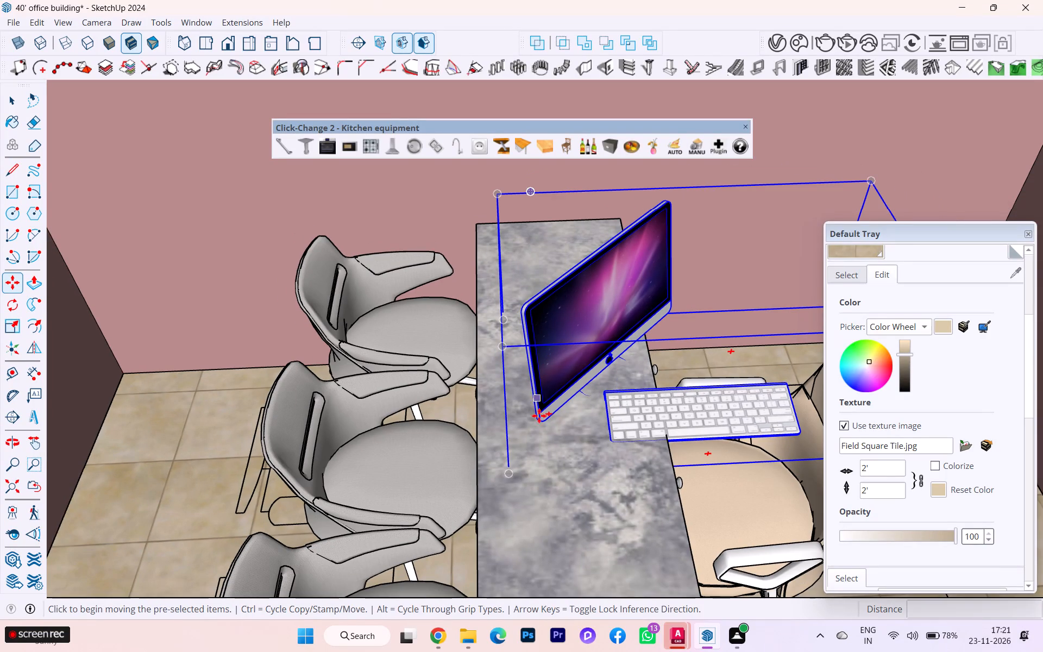
left_click(540, 422)
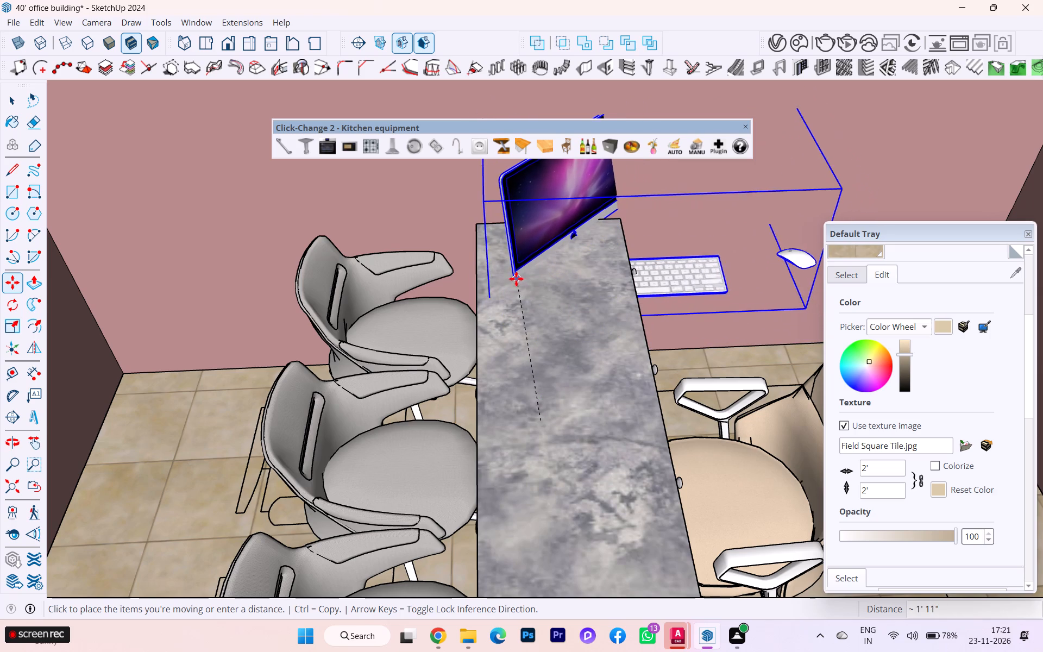
left_click(492, 319)
Nudge the computer set about 1 11/16" to adjust how the monitor sits on the marble desktop.
scroll(577, 315, "down", 1)
middle_click_drag(576, 316, 438, 284)
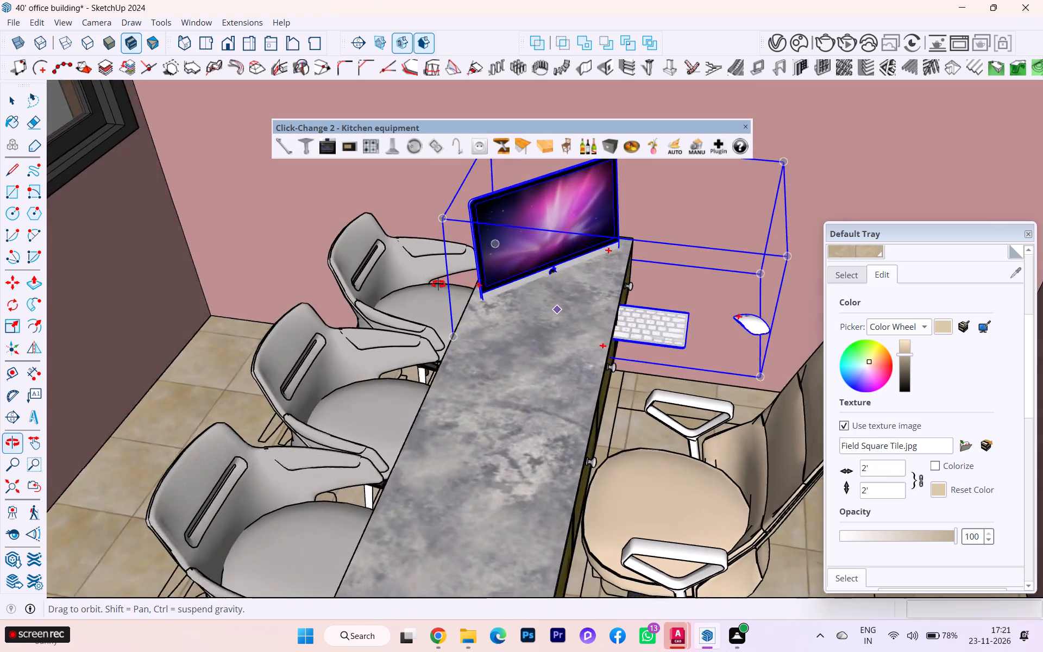
middle_click_drag(438, 284, 399, 282)
scroll(470, 268, "up", 3)
left_click(491, 287)
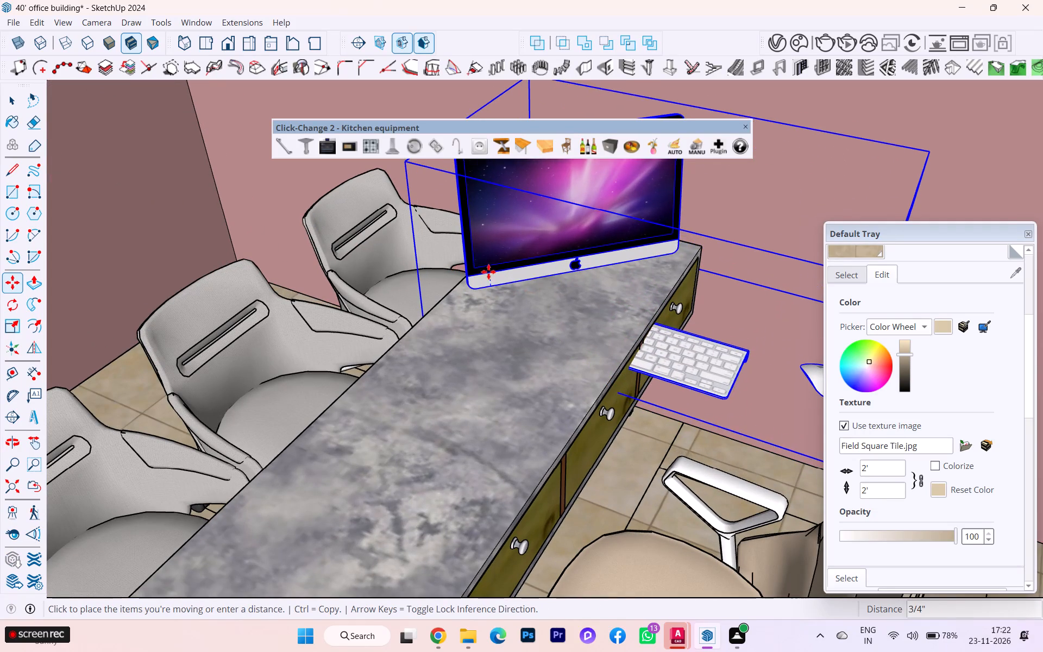
left_click(488, 271)
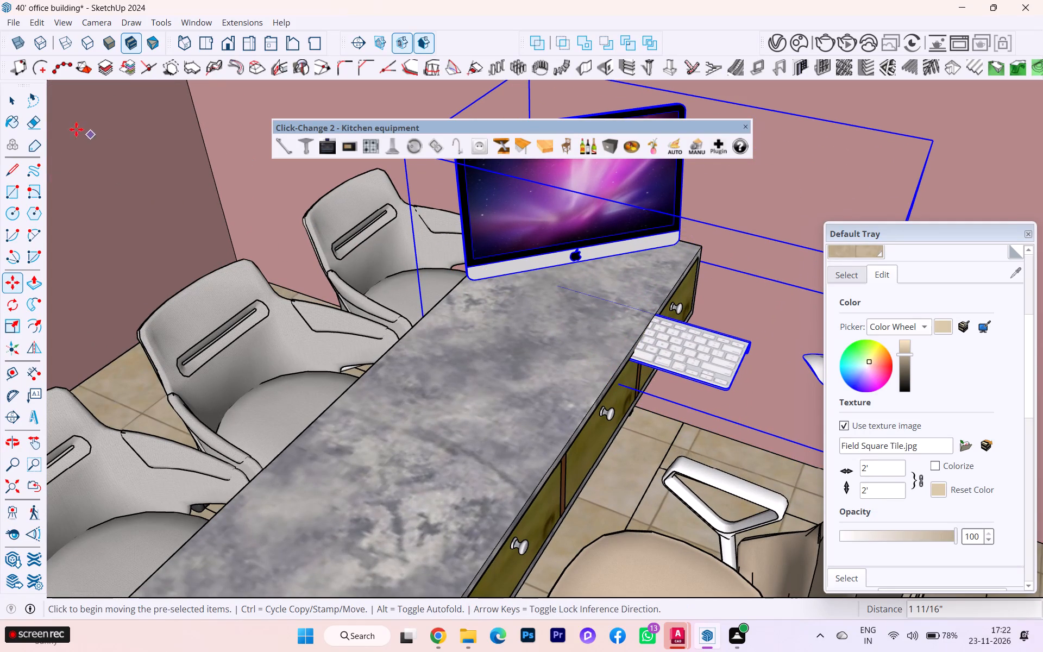
Enter the computer set's group and move only the keyboard about 8 1/2" onto the marble desktop.
left_click(9, 105)
double_click(669, 341)
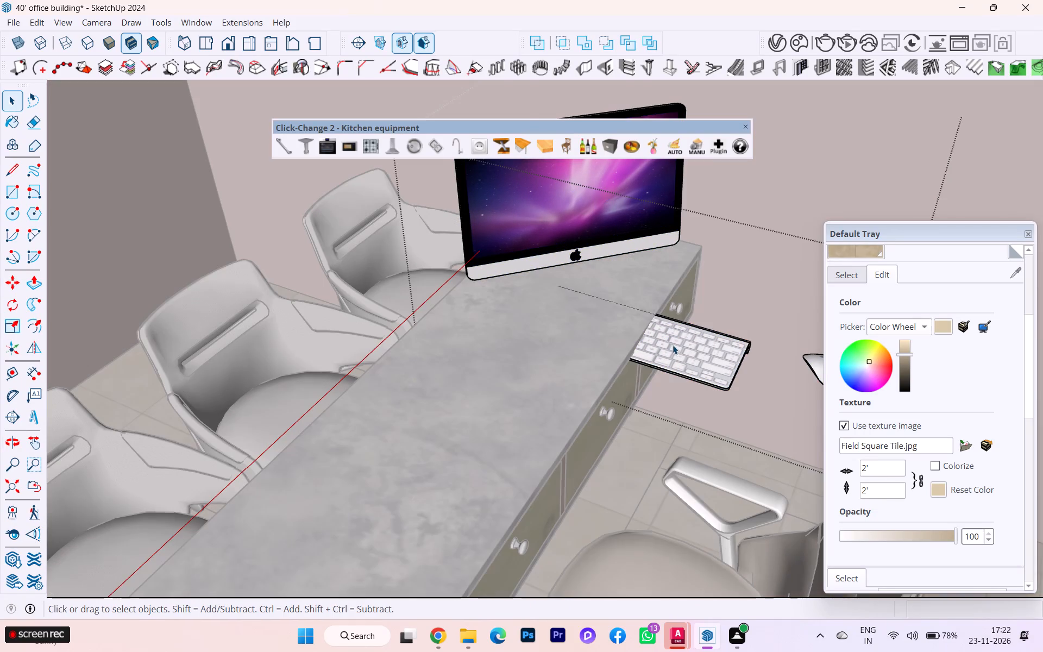
left_click(675, 348)
left_click(675, 352)
double_click(677, 361)
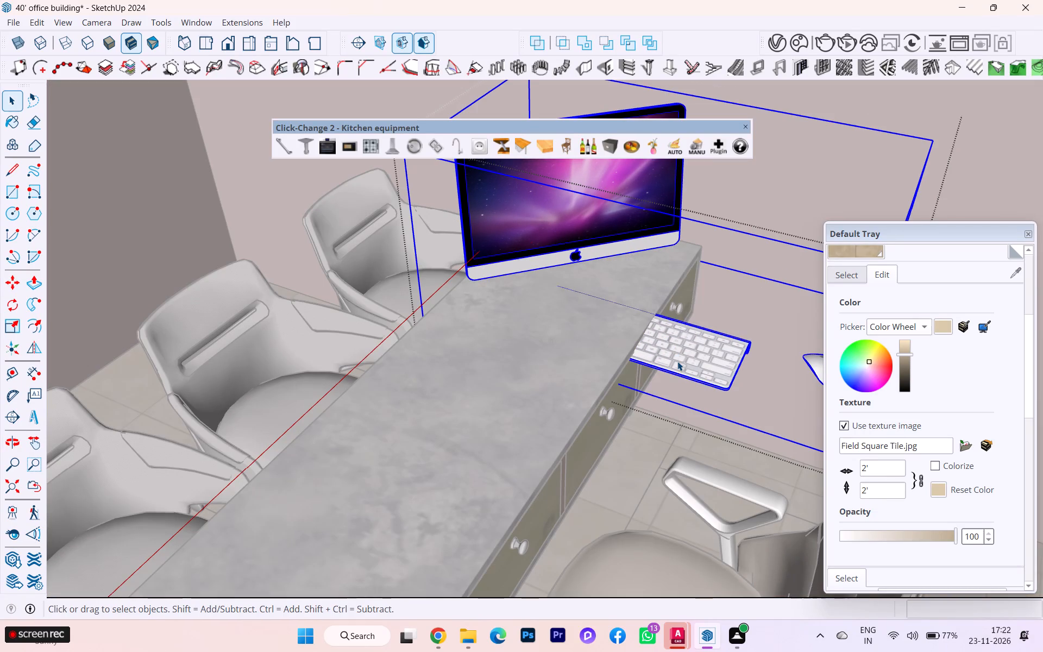
left_click(677, 361)
key("m")
left_click(678, 363)
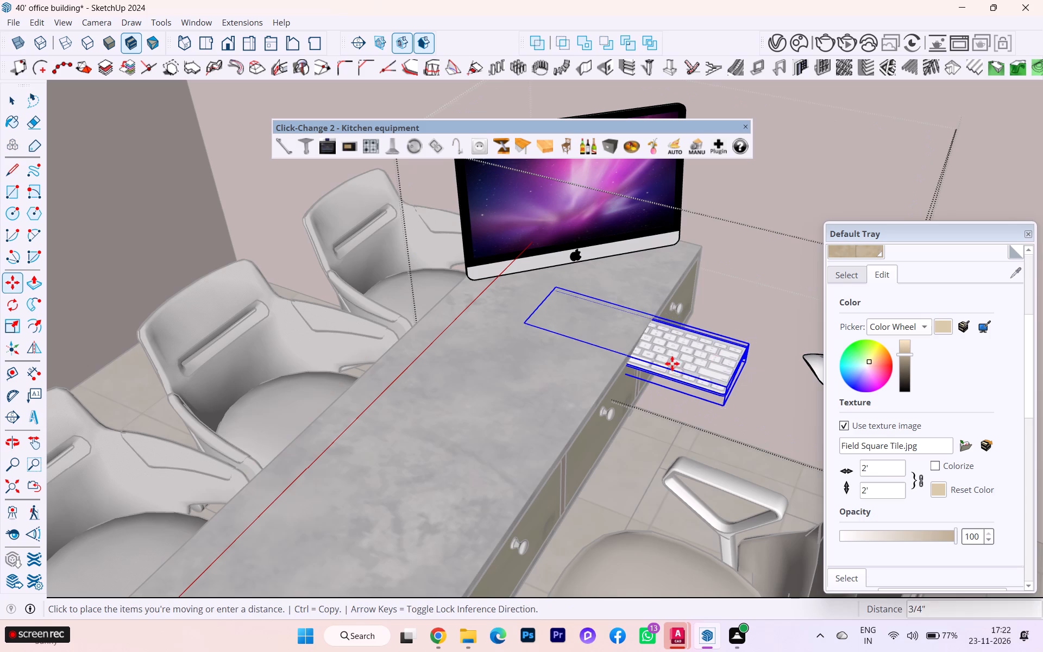
left_click(575, 343)
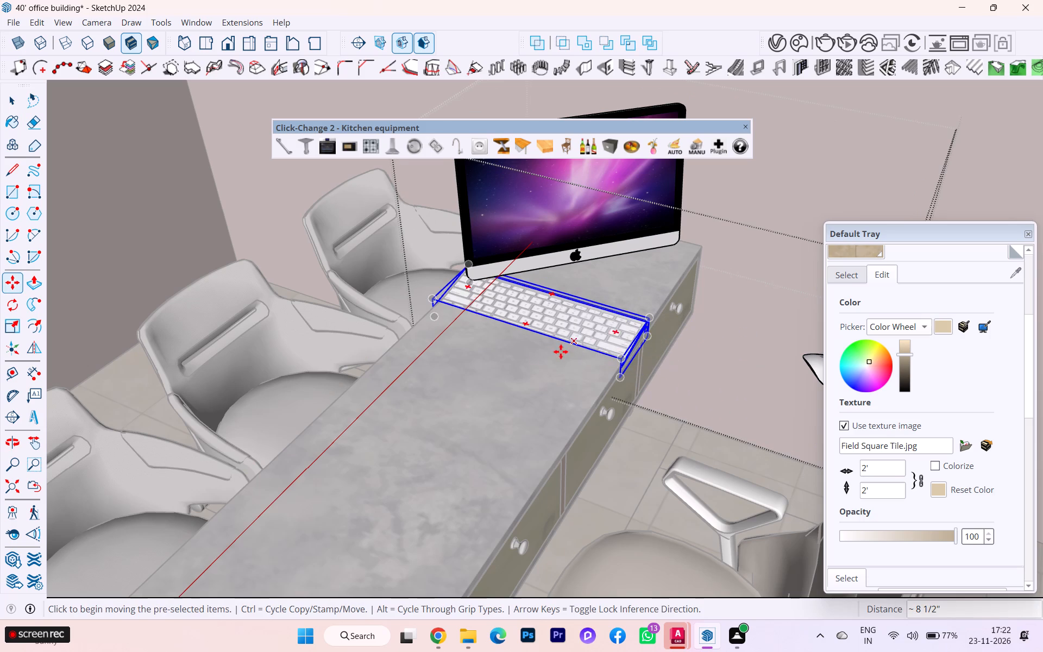
Rotate the keyboard 90 degrees on the desktop so it runs along the length of the desk.
key("q")
left_click(484, 329)
left_click(521, 336)
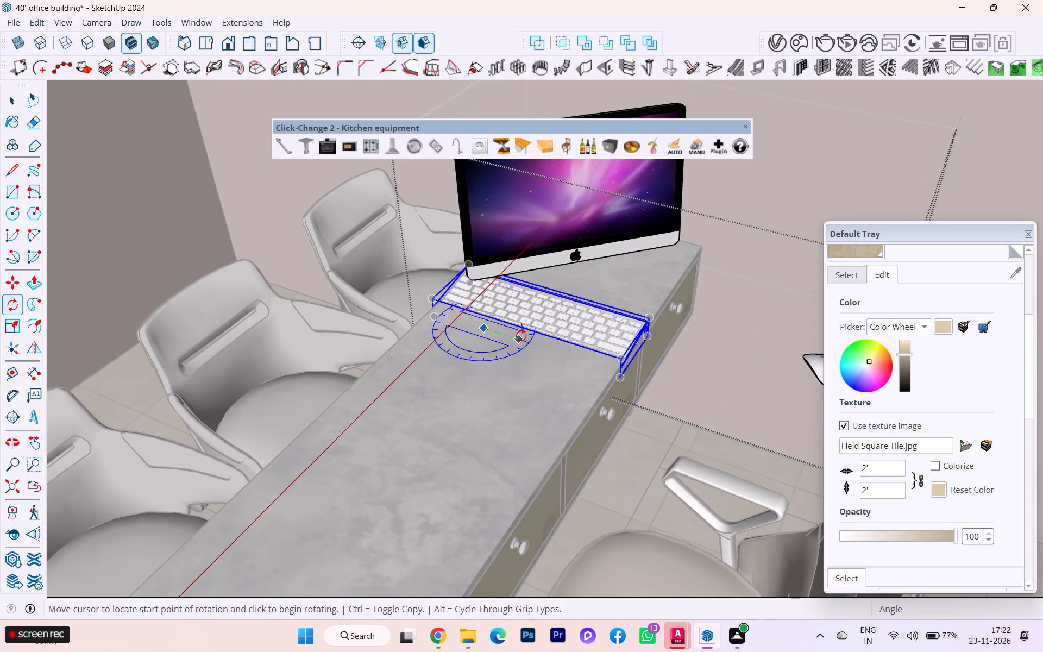
type("90")
key("Return")
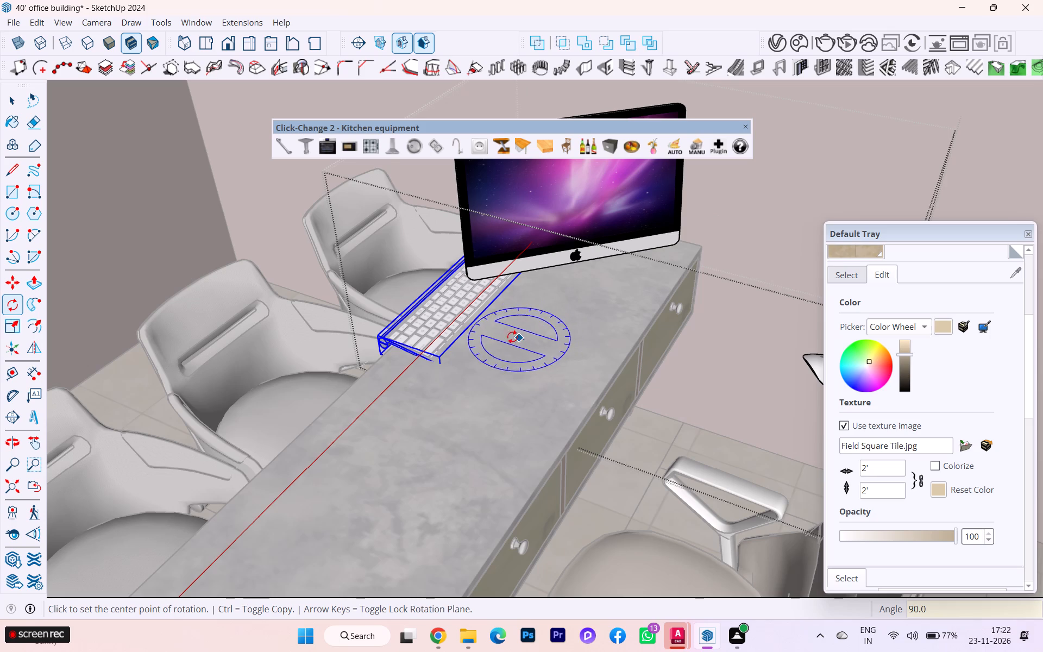
Move the keyboard about 10" toward the desk's drawer side, in front of the monitor, and nudge it about 3/4".
key("m")
left_click(494, 328)
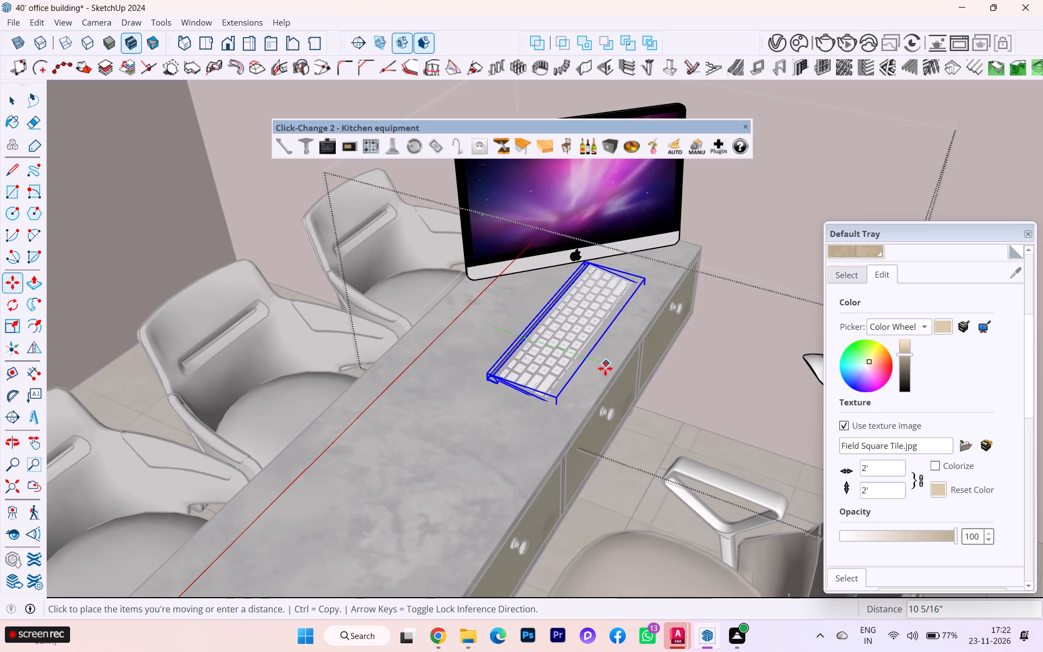
left_click(607, 371)
left_click(567, 341)
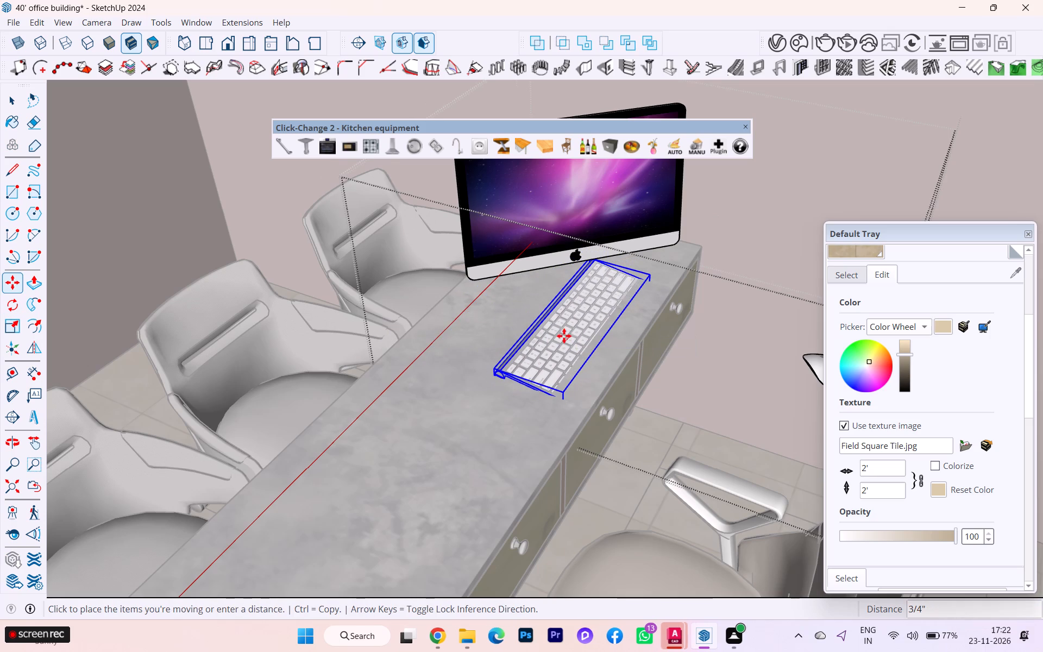
left_click(562, 330)
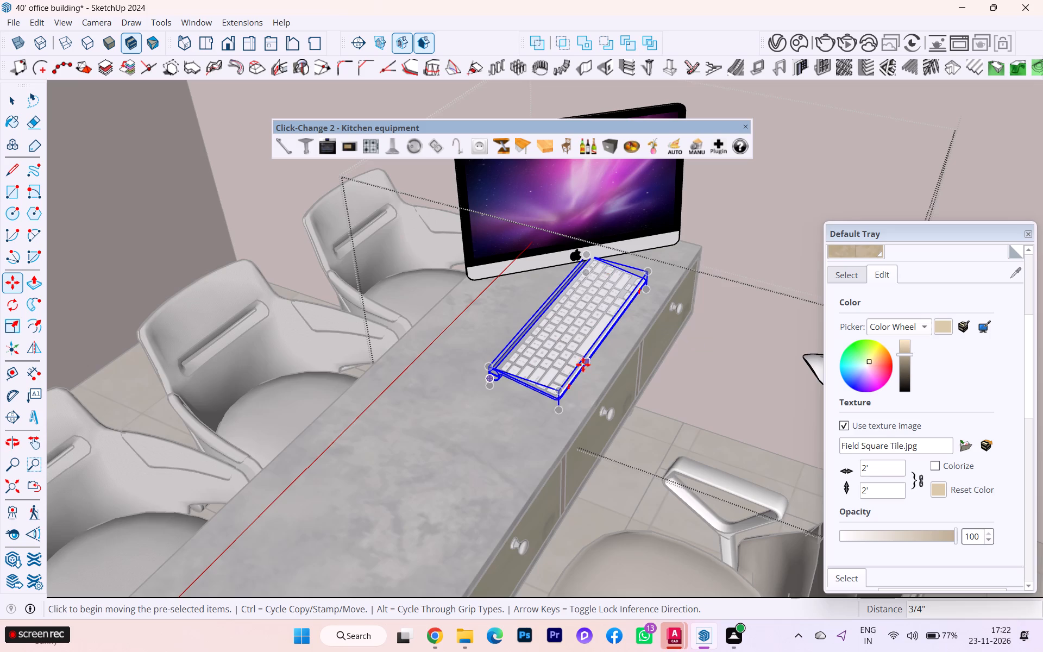
Move the computer mouse about 1' 4 3/4" onto the marble desktop, beside the keyboard's far end.
scroll(555, 361, "down", 4)
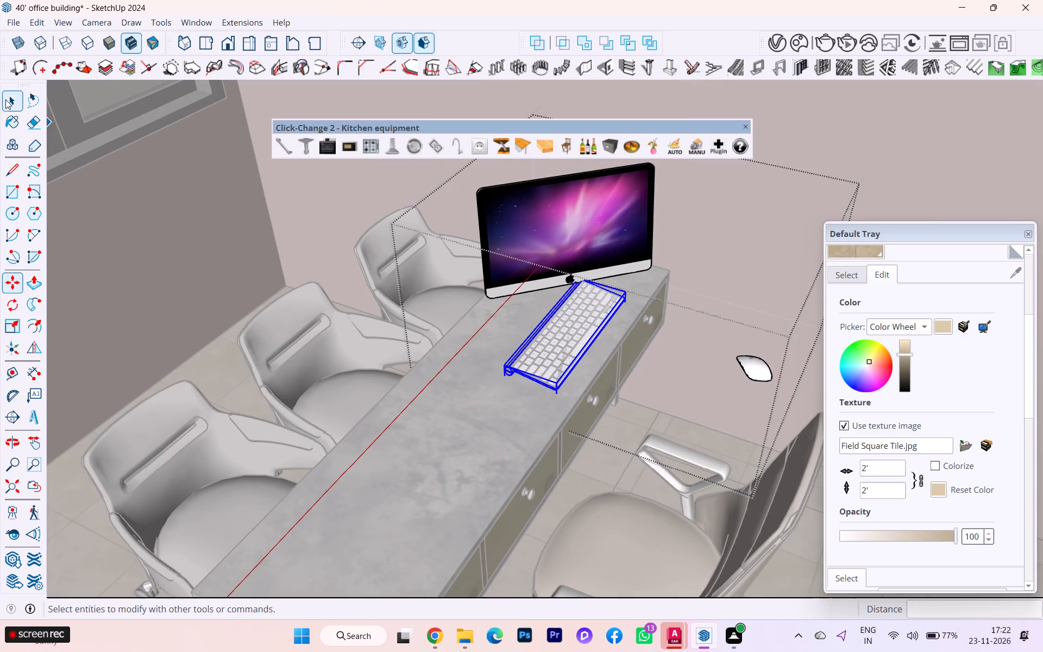
left_click(5, 98)
left_click(764, 372)
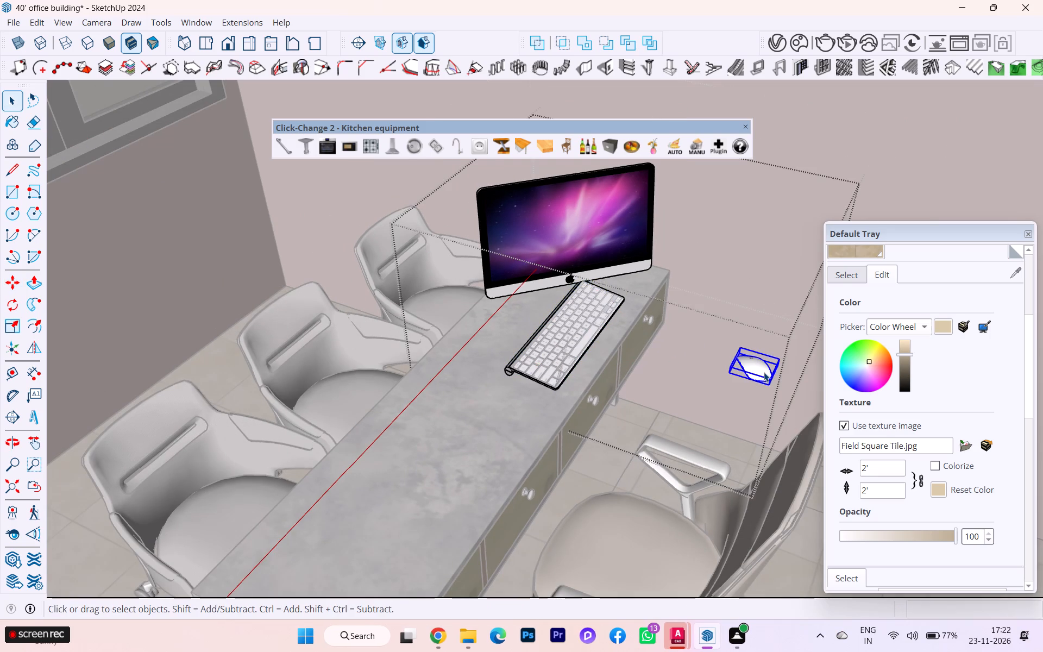
key("m")
left_click(763, 372)
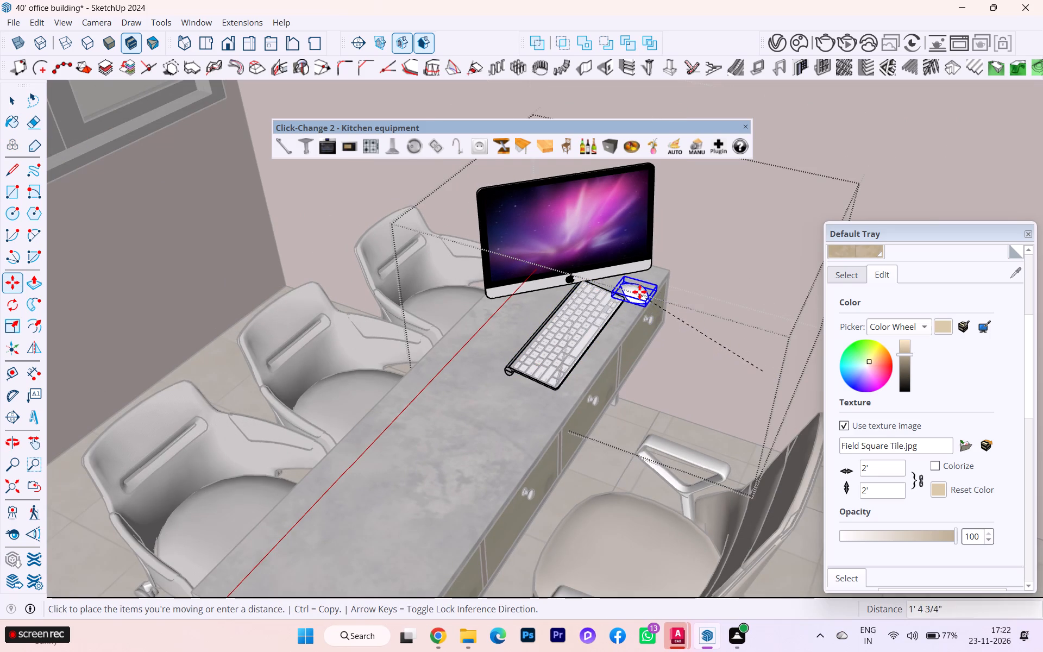
left_click(639, 290)
Shift the mouse about 2 9/16" along the red axis, away from the keyboard's end.
scroll(652, 303, "up", 2)
scroll(653, 304, "down", 2)
scroll(654, 307, "up", 4)
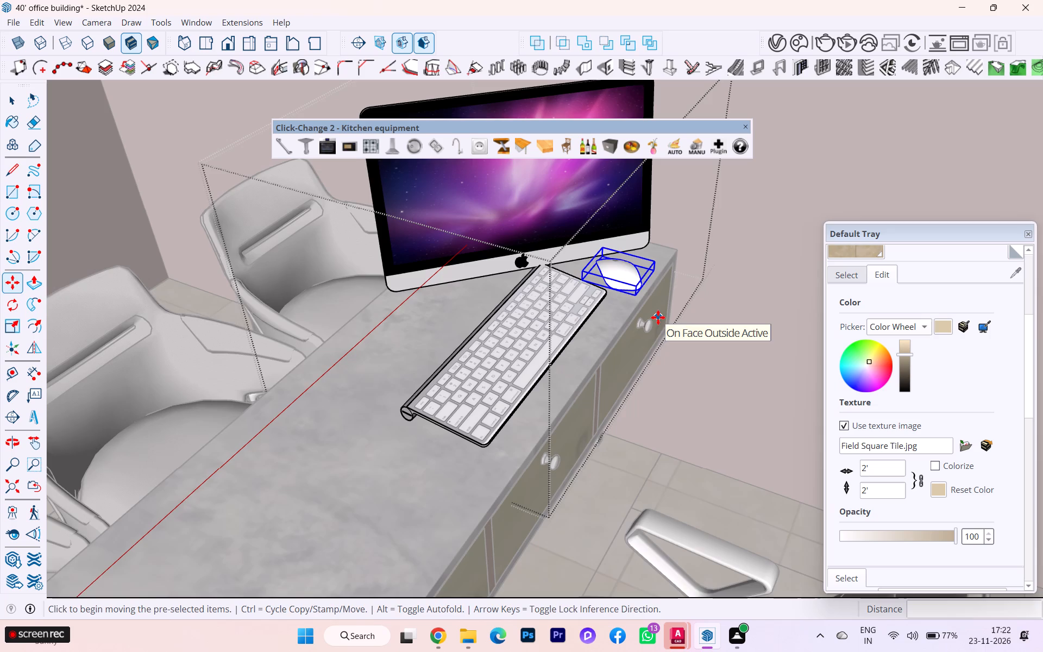
middle_click_drag(658, 317, 510, 347)
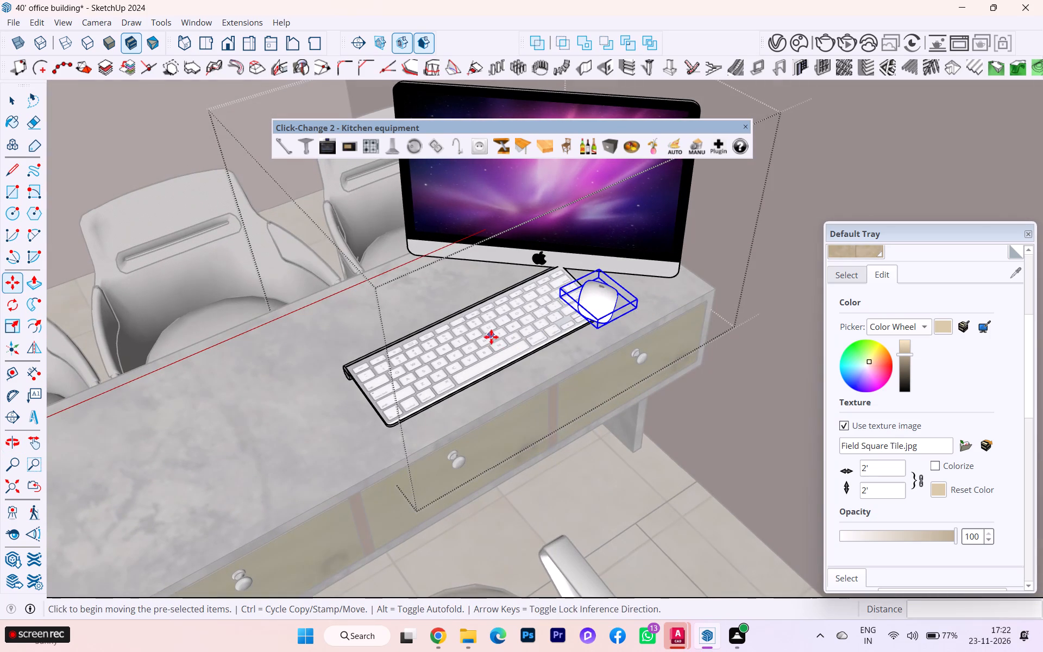
left_click(596, 305)
left_click(629, 296)
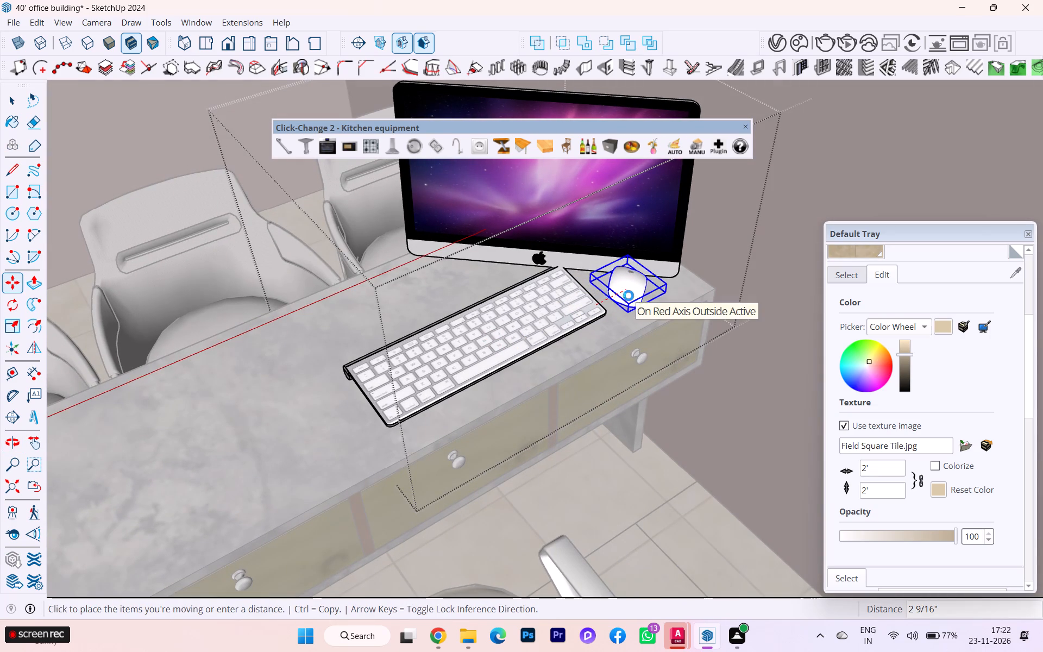
Bring the whole building into view and exit the computer set's nested group editing.
scroll(668, 341, "down", 4)
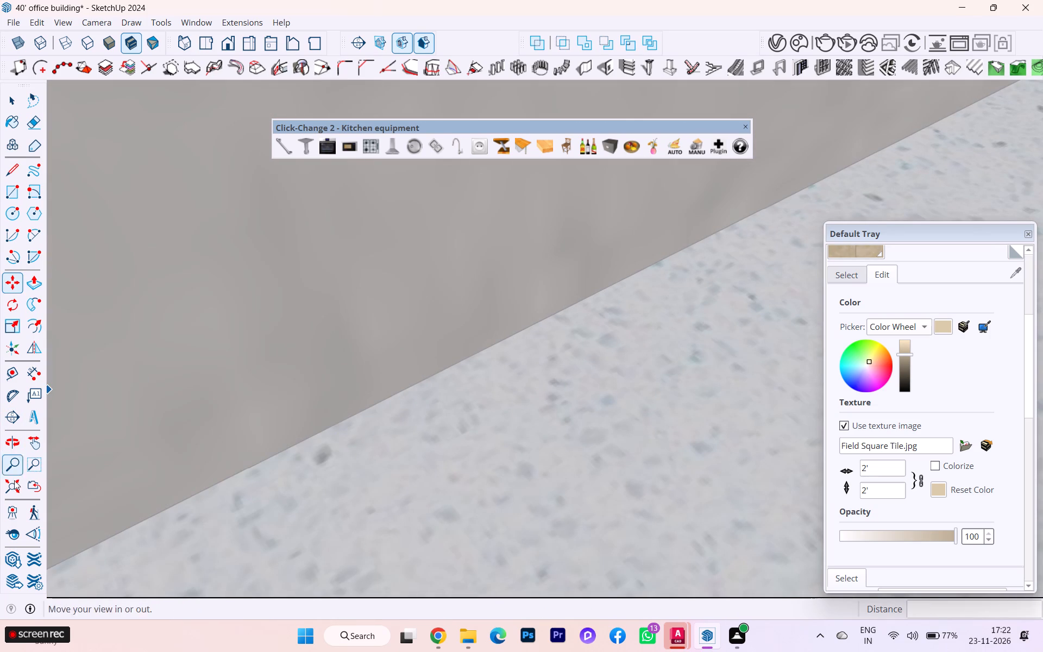
left_click(8, 485)
scroll(76, 469, "down", 5)
scroll(108, 474, "up", 1)
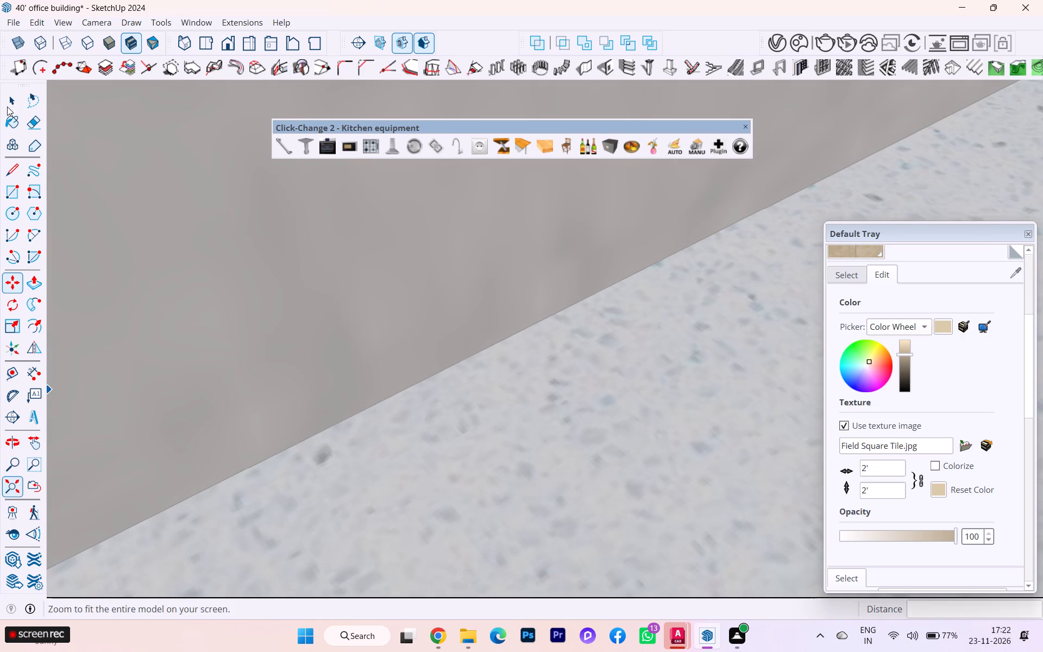
left_click(14, 105)
scroll(197, 240, "down", 5)
scroll(305, 334, "down", 1)
scroll(306, 334, "up", 3)
scroll(307, 335, "down", 2)
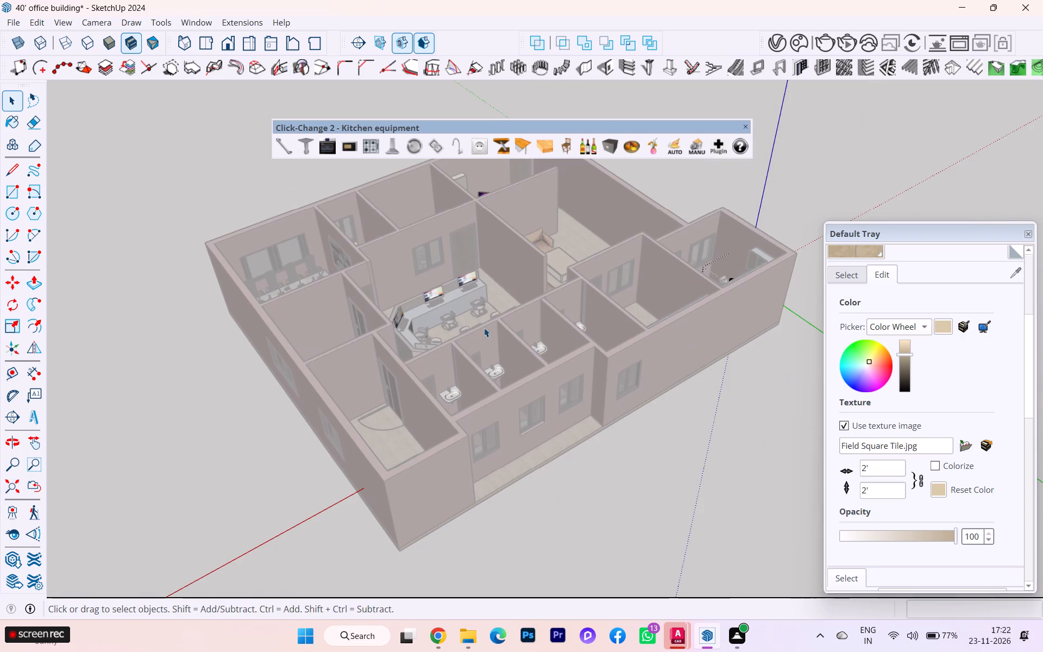
left_click(854, 280)
scroll(564, 373, "down", 2)
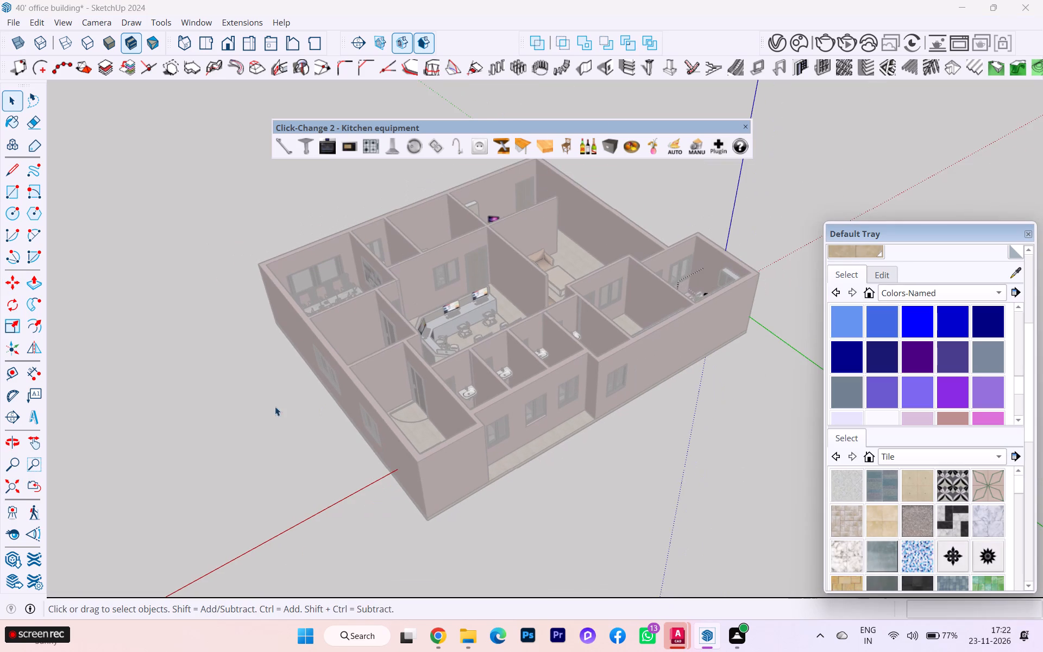
left_click(257, 402)
double_click(272, 397)
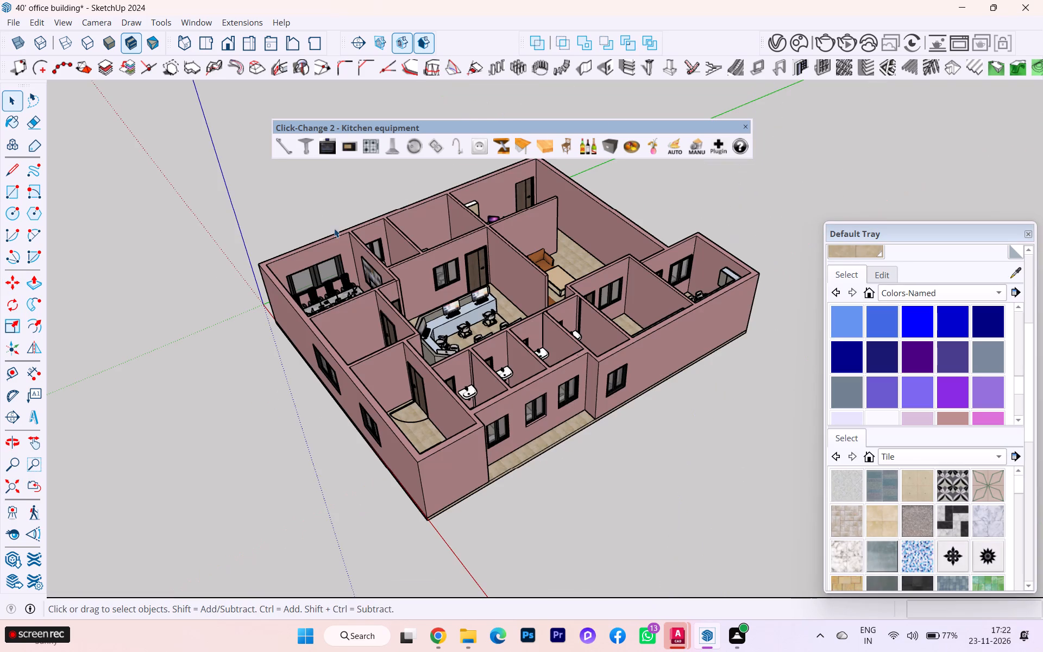
Purge unused items from the entire model through the Model Info statistics.
scroll(339, 213, "up", 3)
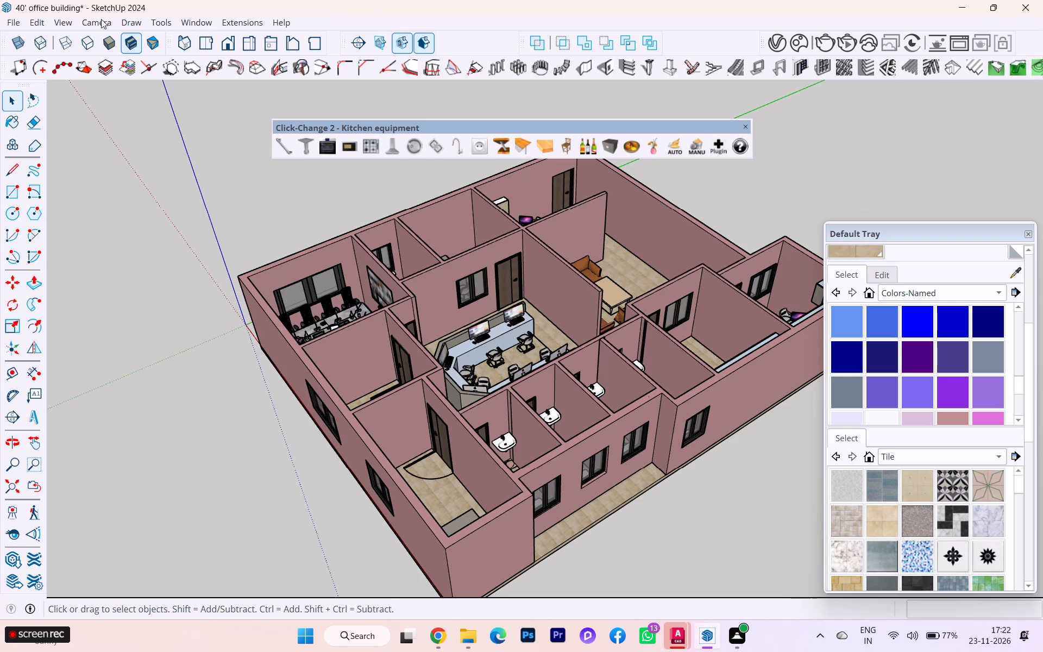
left_click(193, 21)
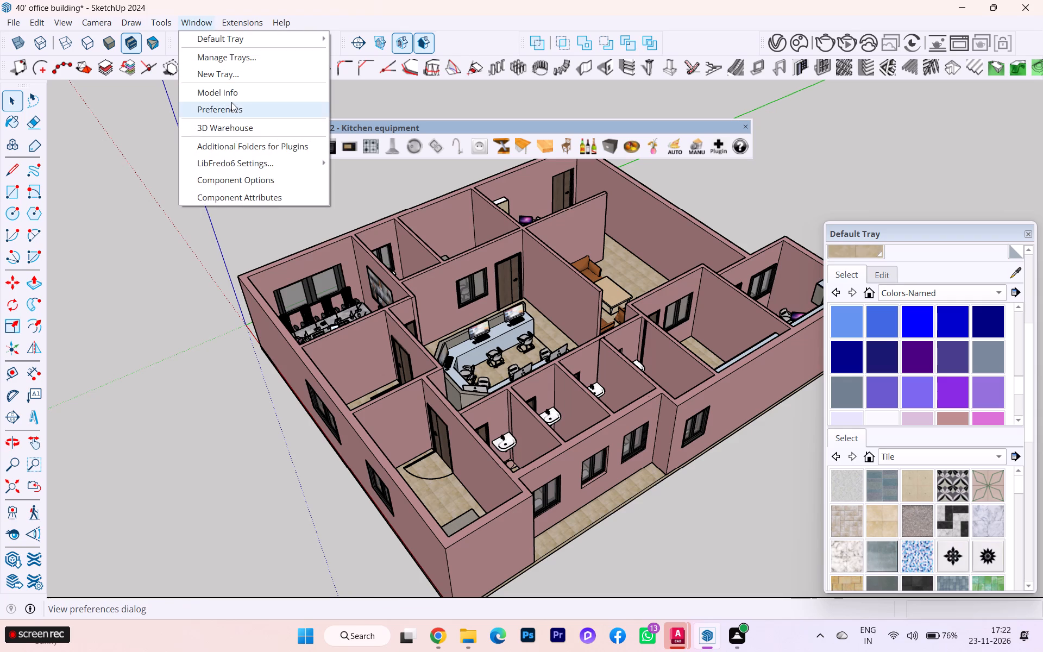
left_click(234, 92)
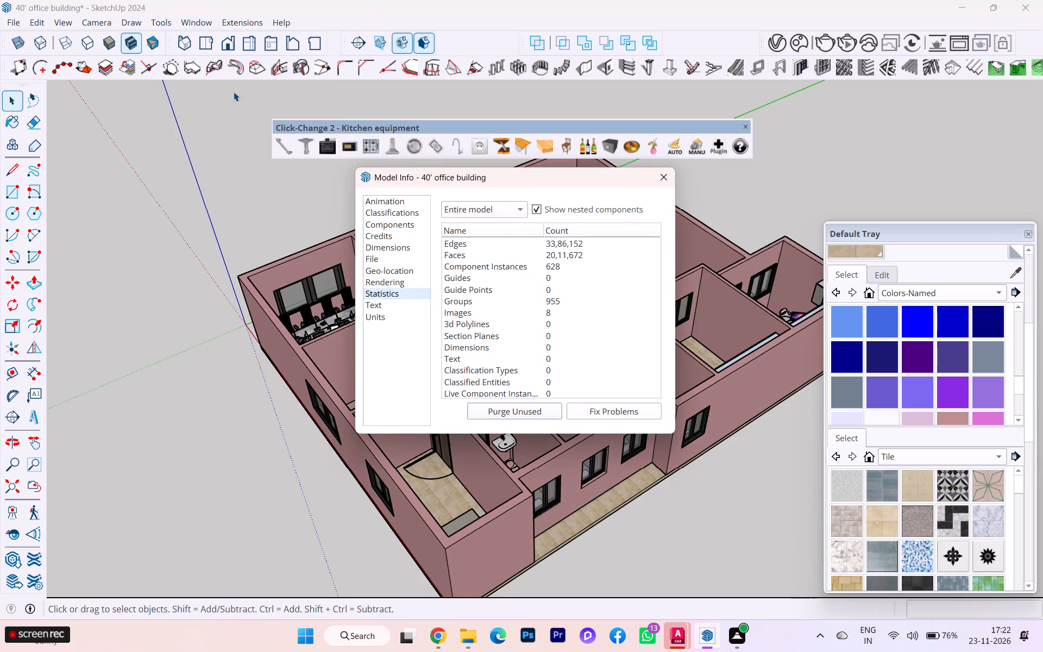
left_click(536, 409)
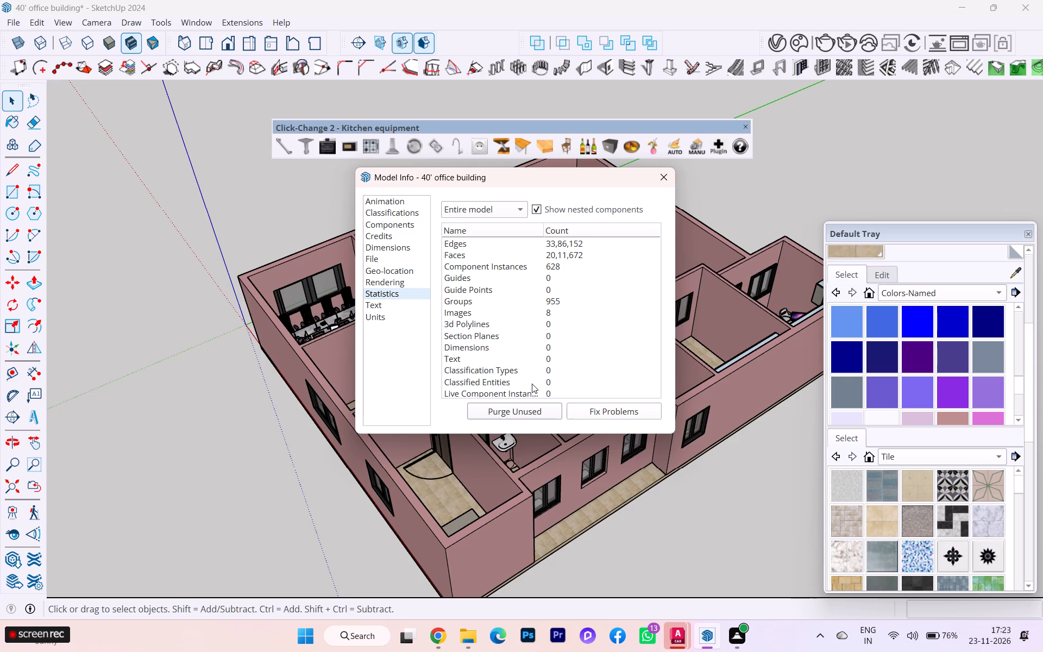
left_click(656, 174)
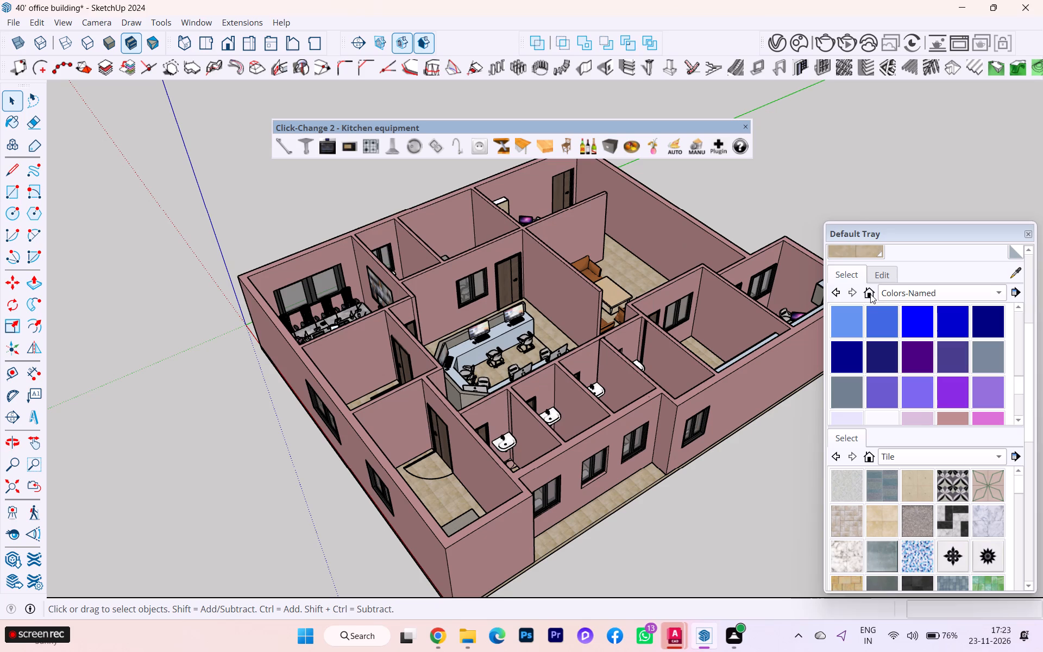
List the materials used in the model and check the collection's purge option.
left_click(870, 294)
left_click(1019, 292)
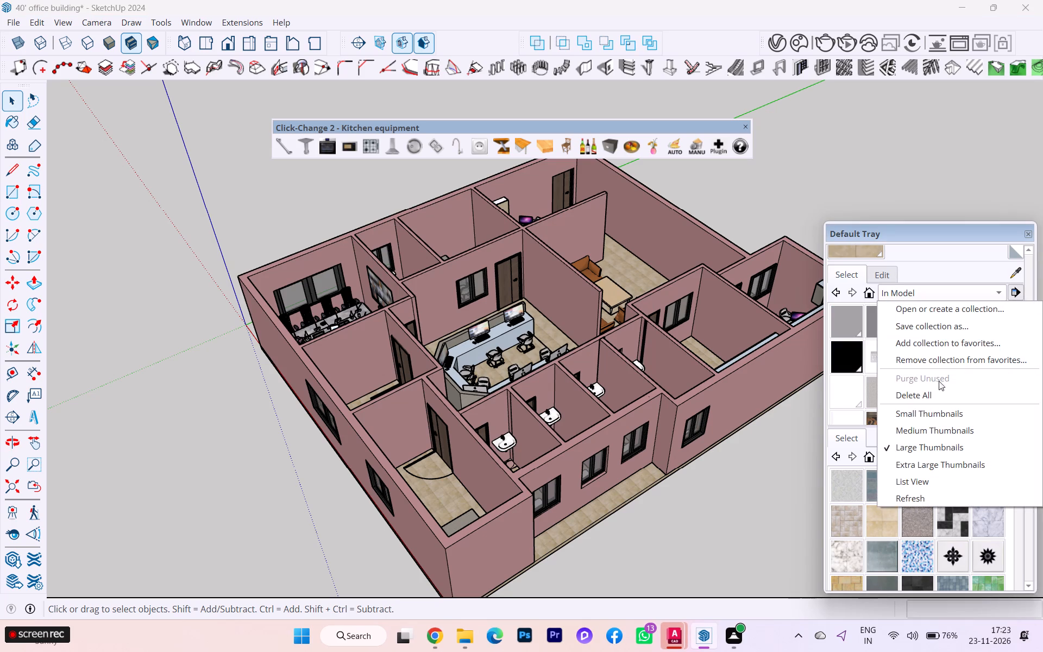
left_click(888, 193)
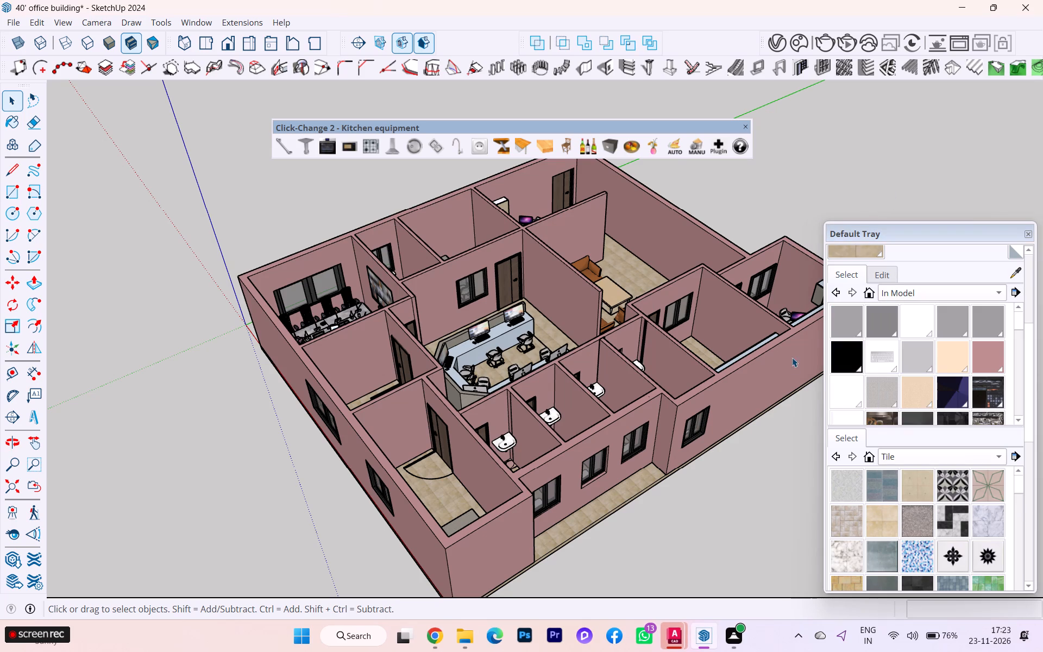
Examine the rooms, furniture and floor tiles of the whole building from several angles.
scroll(787, 372, "down", 3)
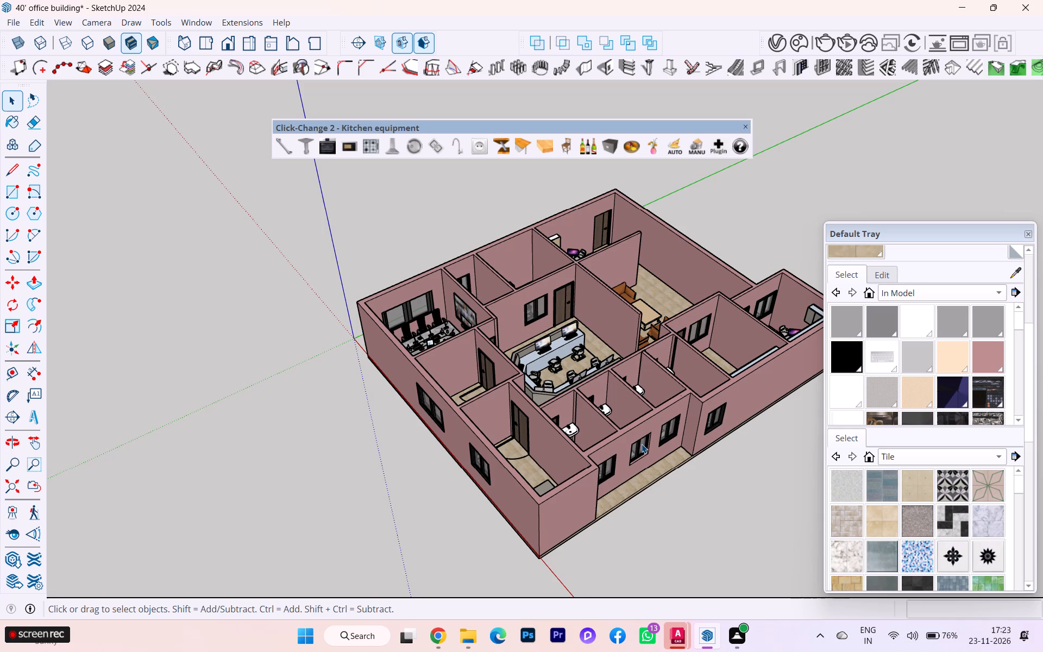
scroll(642, 444, "down", 4)
scroll(687, 416, "up", 6)
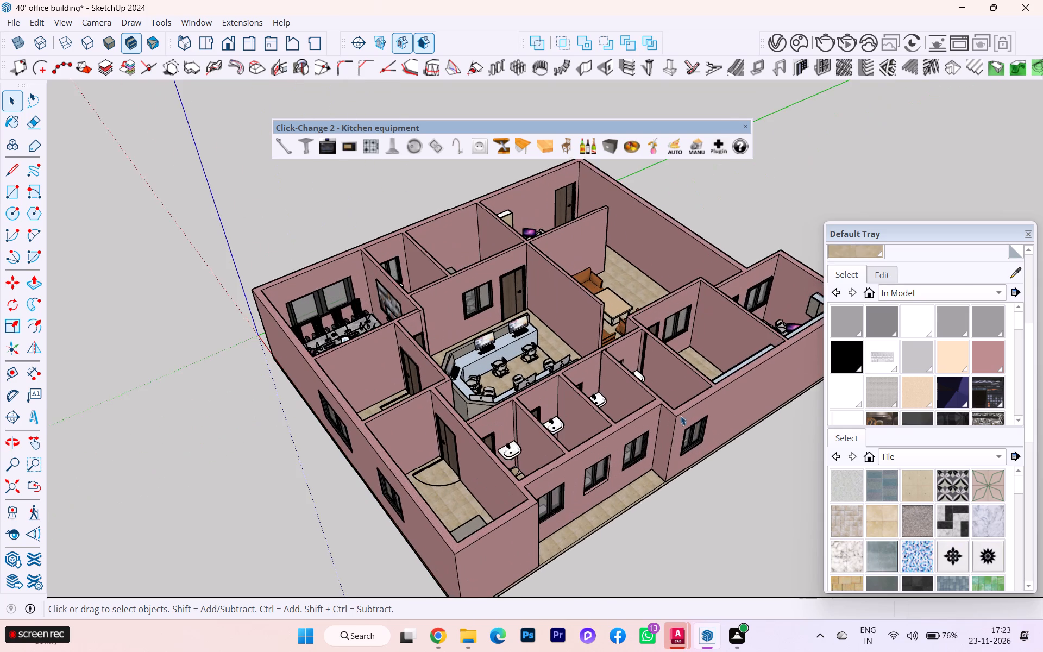
scroll(673, 421, "down", 1)
scroll(673, 421, "up", 2)
scroll(556, 438, "up", 4)
scroll(532, 447, "down", 2)
middle_click_drag(531, 447, 522, 460)
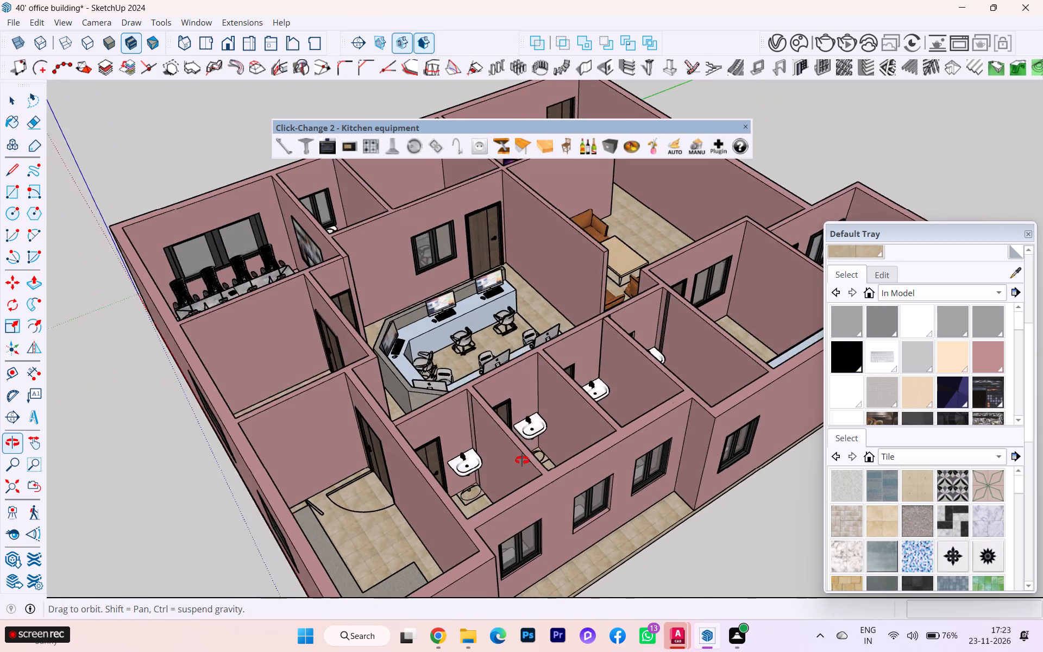
middle_click_drag(522, 460, 599, 444)
scroll(599, 444, "down", 6)
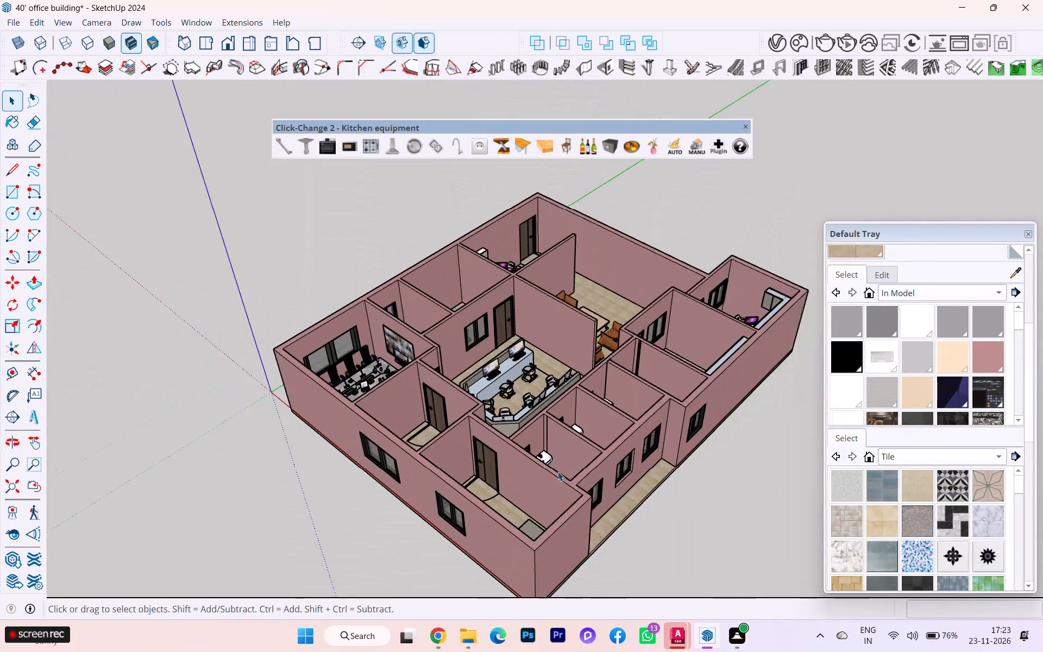
middle_click_drag(558, 472, 805, 518)
scroll(678, 462, "up", 3)
scroll(571, 453, "down", 1)
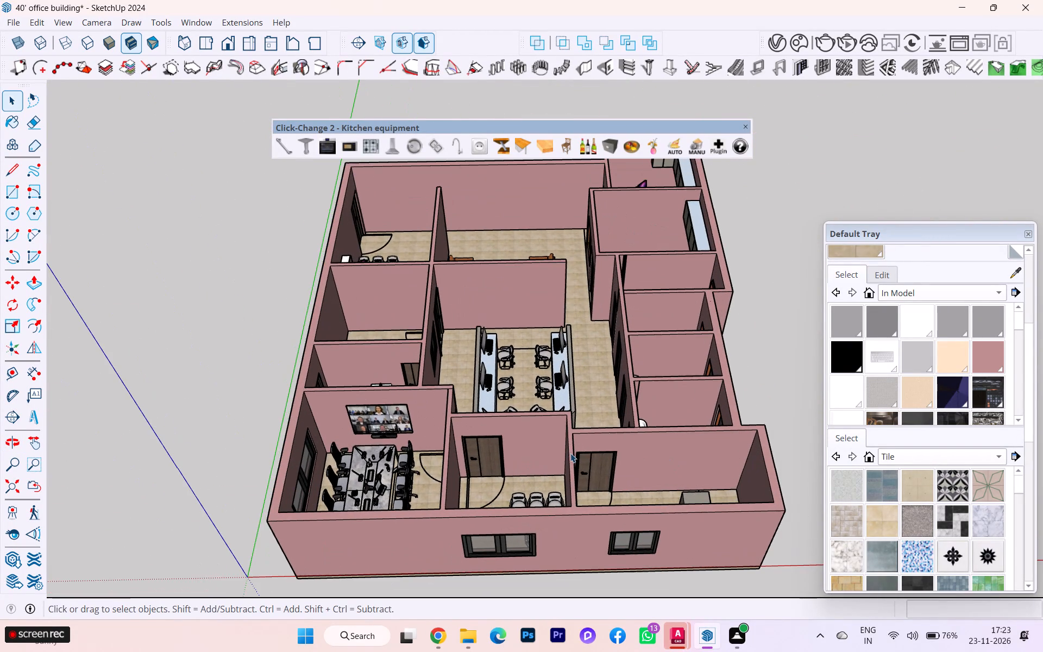
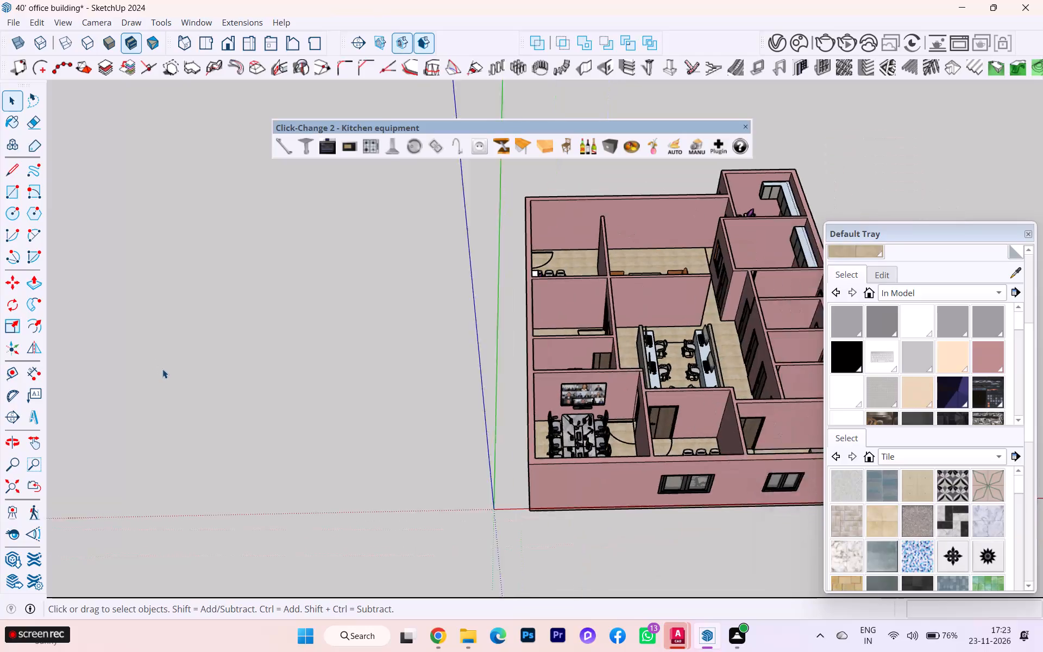
Examine the whole building's room layout, furniture and tiled floors, including the lounge seating.
scroll(162, 369, "down", 1)
scroll(354, 339, "up", 3)
scroll(634, 298, "up", 2)
scroll(648, 297, "down", 1)
scroll(648, 297, "up", 1)
scroll(318, 292, "down", 1)
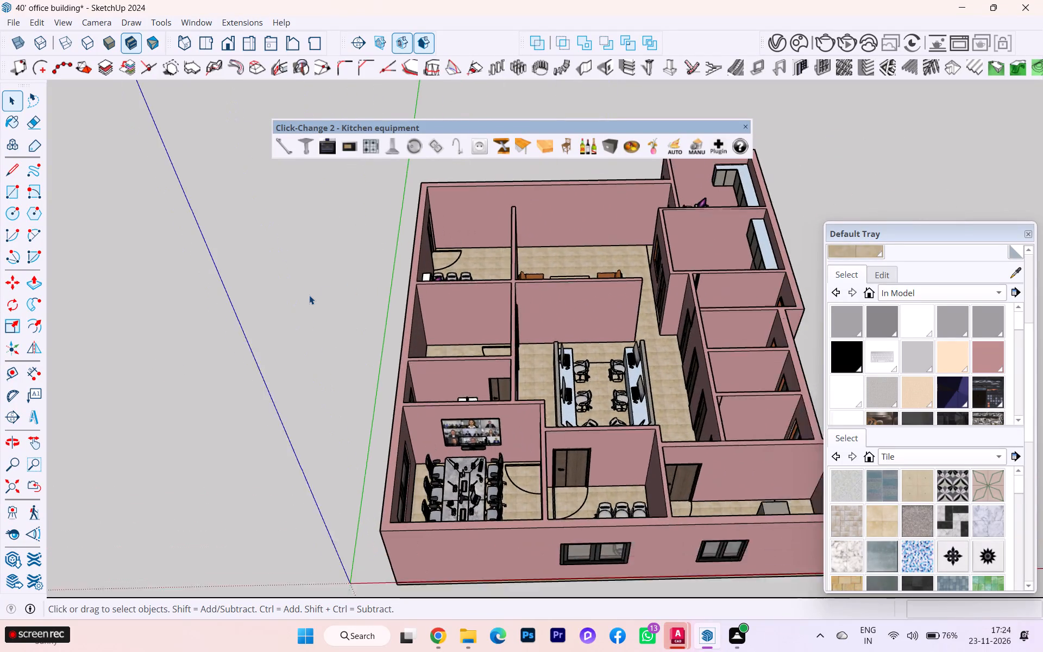
scroll(309, 295, "down", 4)
scroll(488, 314, "up", 8)
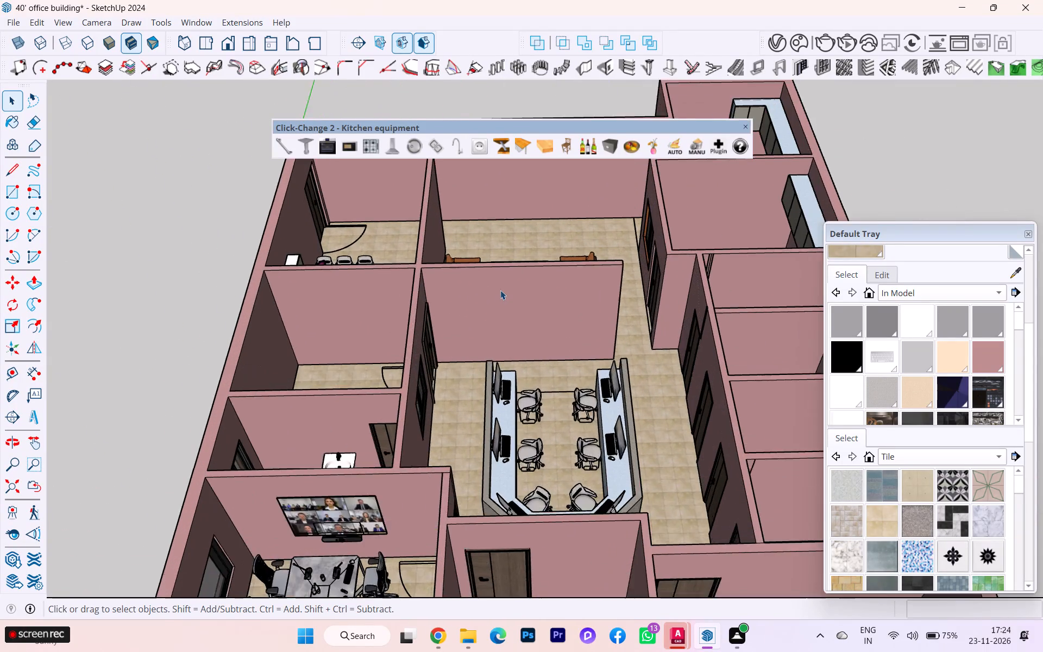
scroll(487, 301, "down", 1)
middle_click_drag(487, 302, 489, 414)
scroll(376, 321, "down", 4)
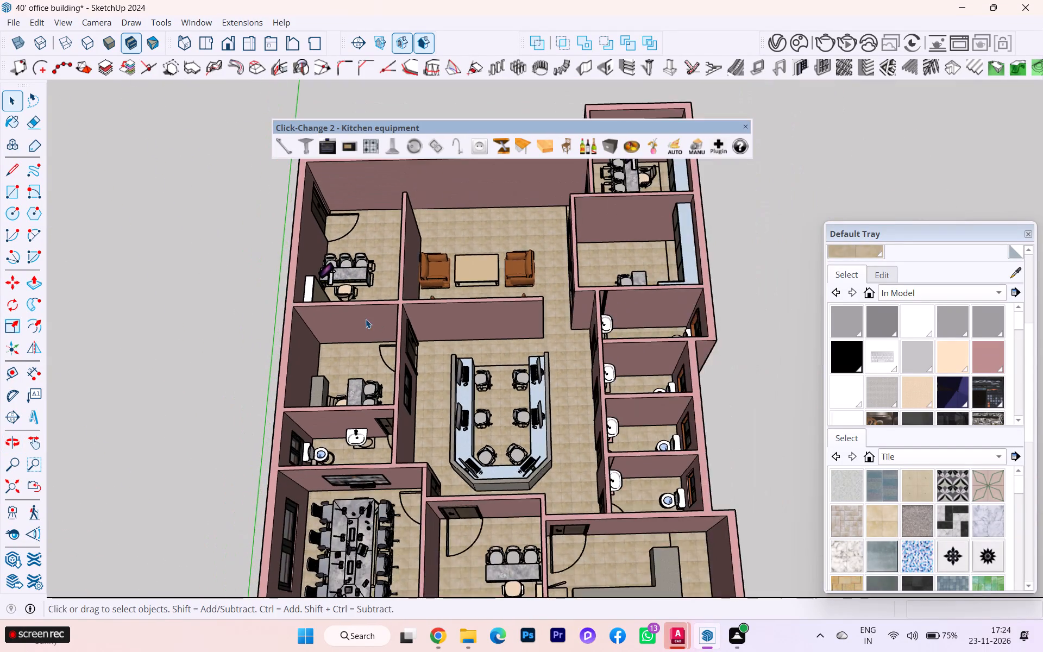
scroll(366, 319, "down", 5)
scroll(380, 224, "up", 3)
scroll(303, 231, "down", 3)
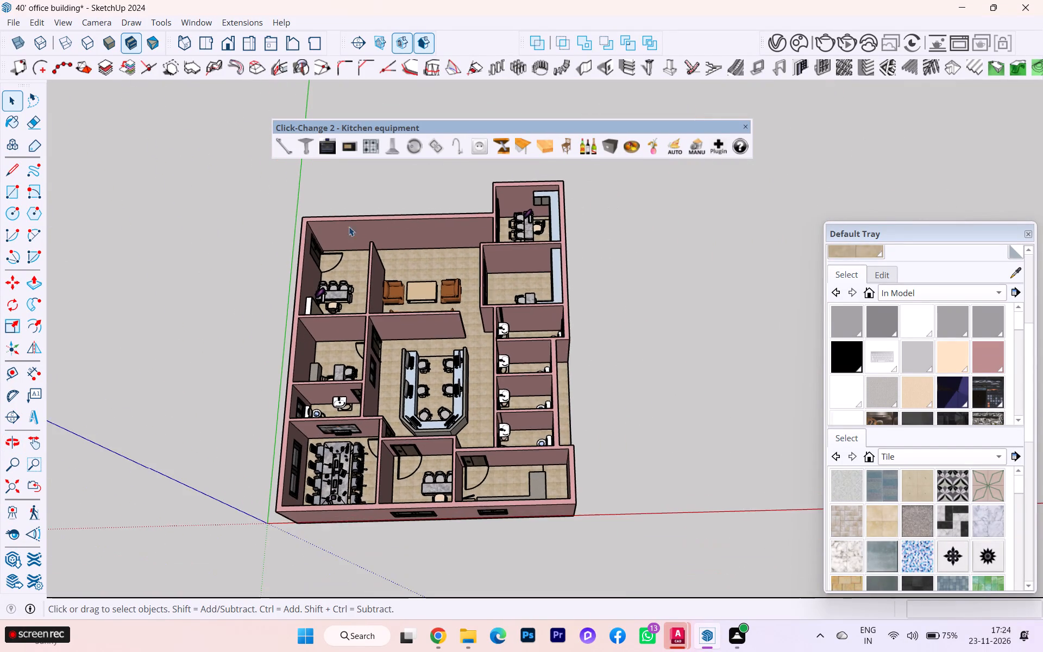
scroll(539, 208, "up", 7)
scroll(595, 209, "down", 5)
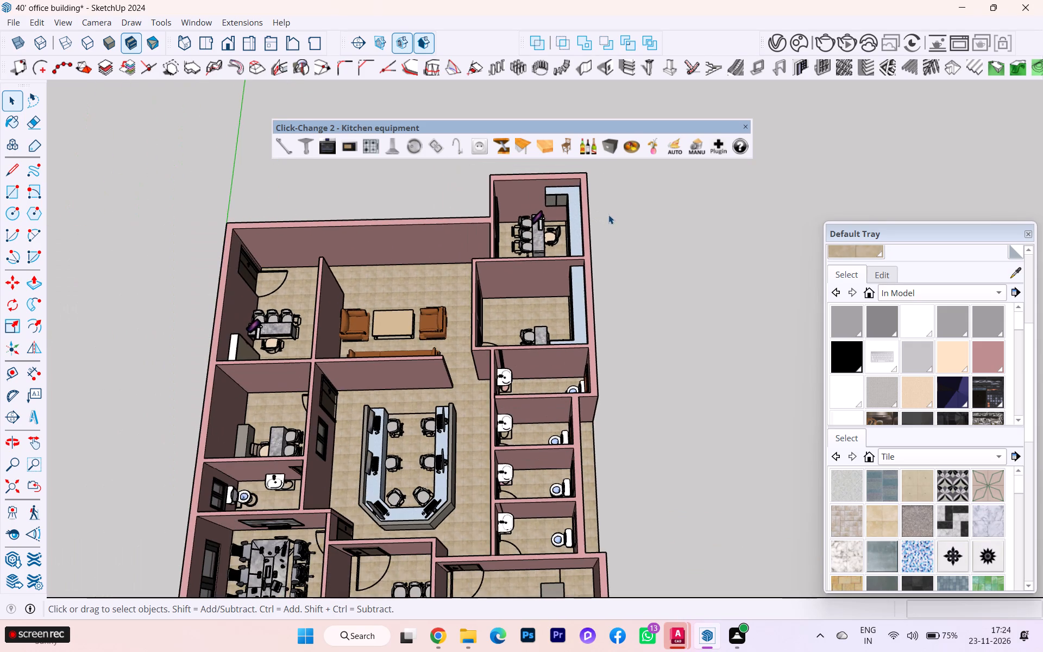
scroll(378, 361, "up", 2)
scroll(380, 360, "down", 1)
scroll(380, 360, "up", 1)
scroll(435, 311, "up", 10)
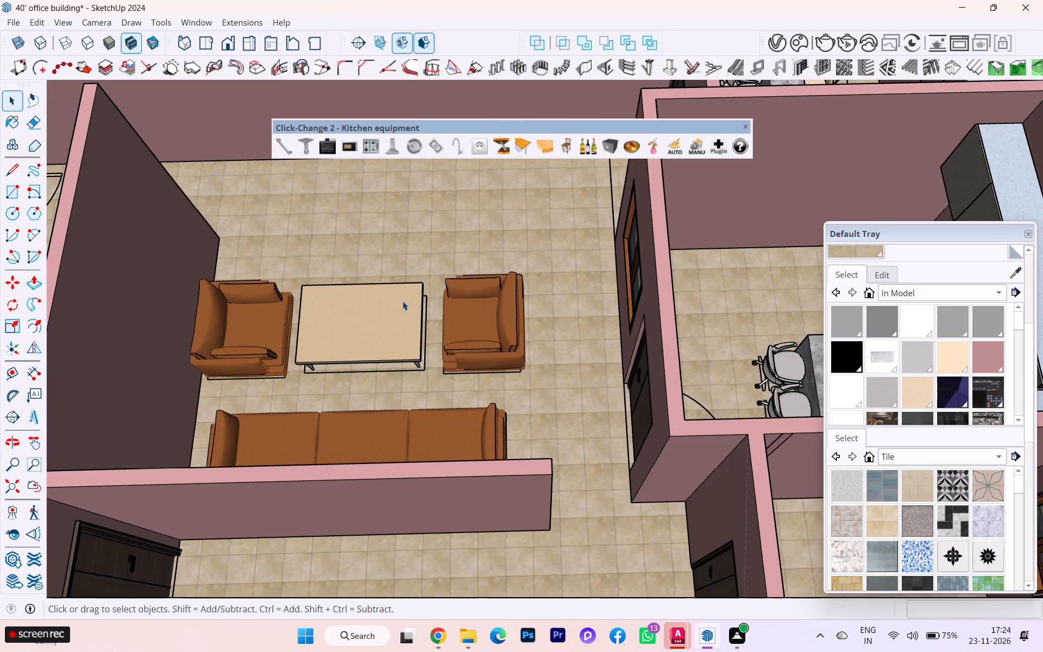
scroll(432, 270, "down", 2)
scroll(432, 270, "up", 1)
scroll(432, 270, "down", 13)
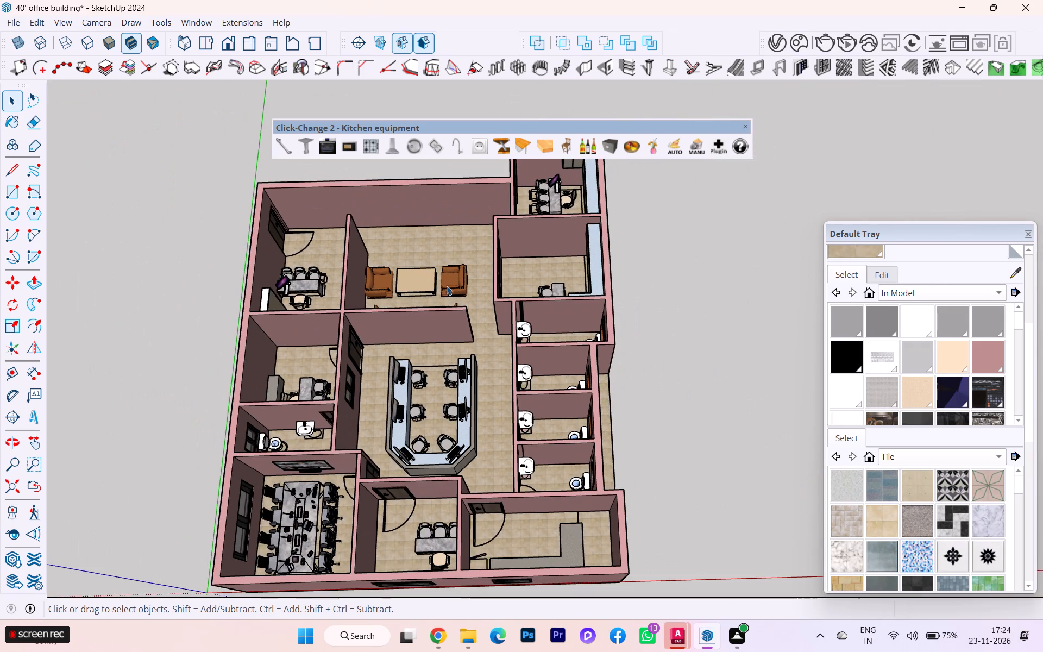
Examine the washrooms, corridor doors and the central workstation area from several angles.
scroll(507, 340, "up", 5)
scroll(626, 328, "up", 3)
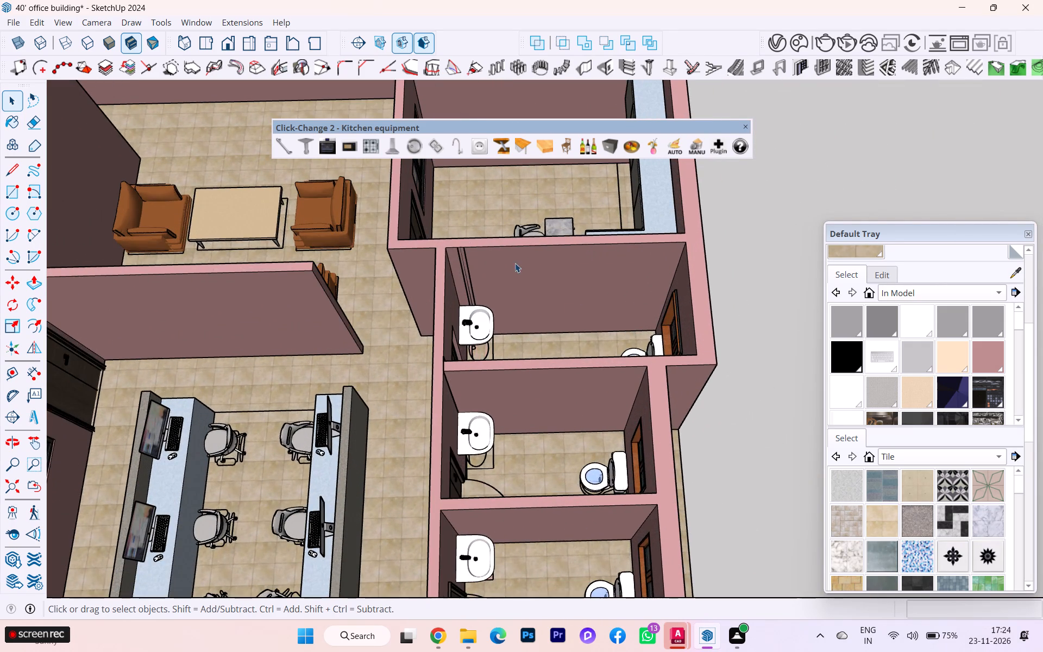
scroll(455, 232, "up", 2)
scroll(455, 231, "down", 1)
scroll(455, 231, "up", 4)
scroll(455, 235, "down", 8)
scroll(467, 254, "up", 2)
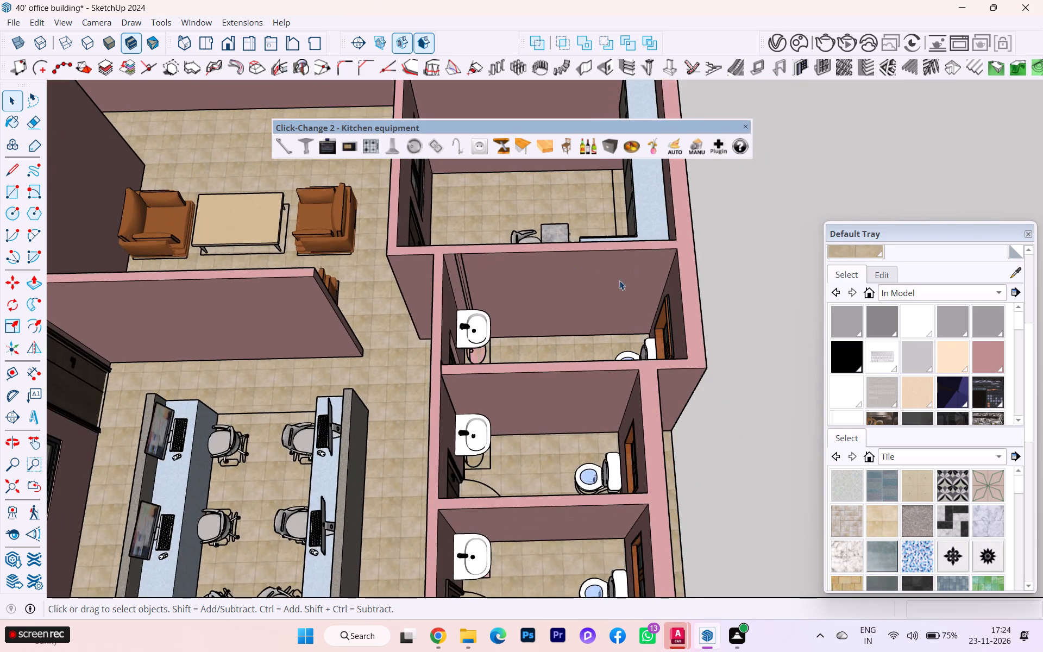
scroll(493, 292, "up", 4)
scroll(466, 325, "down", 2)
middle_click_drag(484, 312, 580, 272)
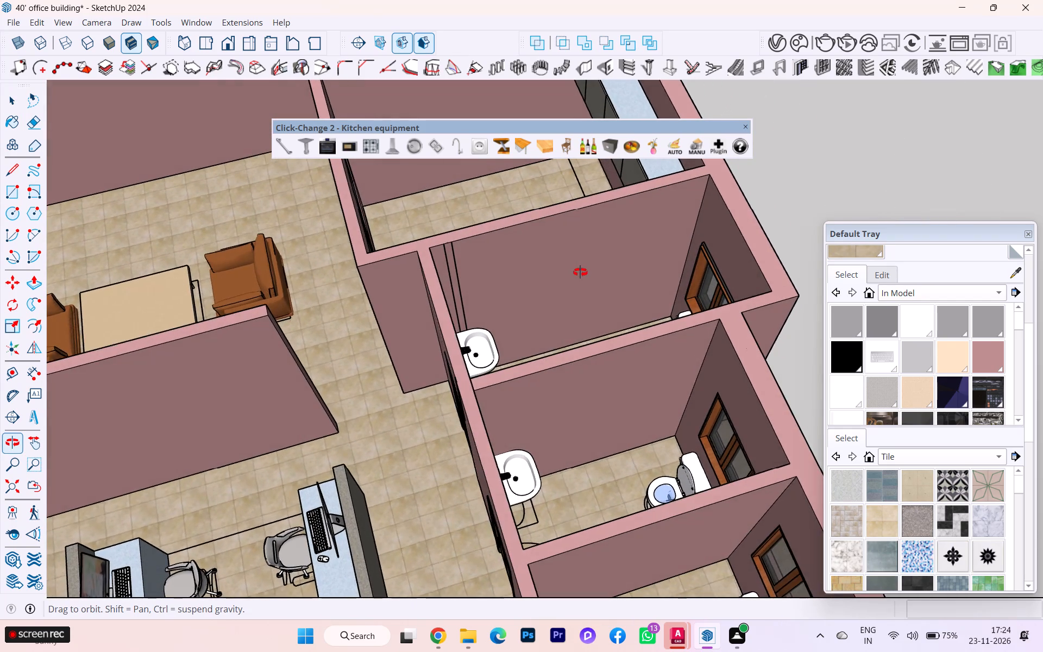
middle_click_drag(580, 272, 332, 343)
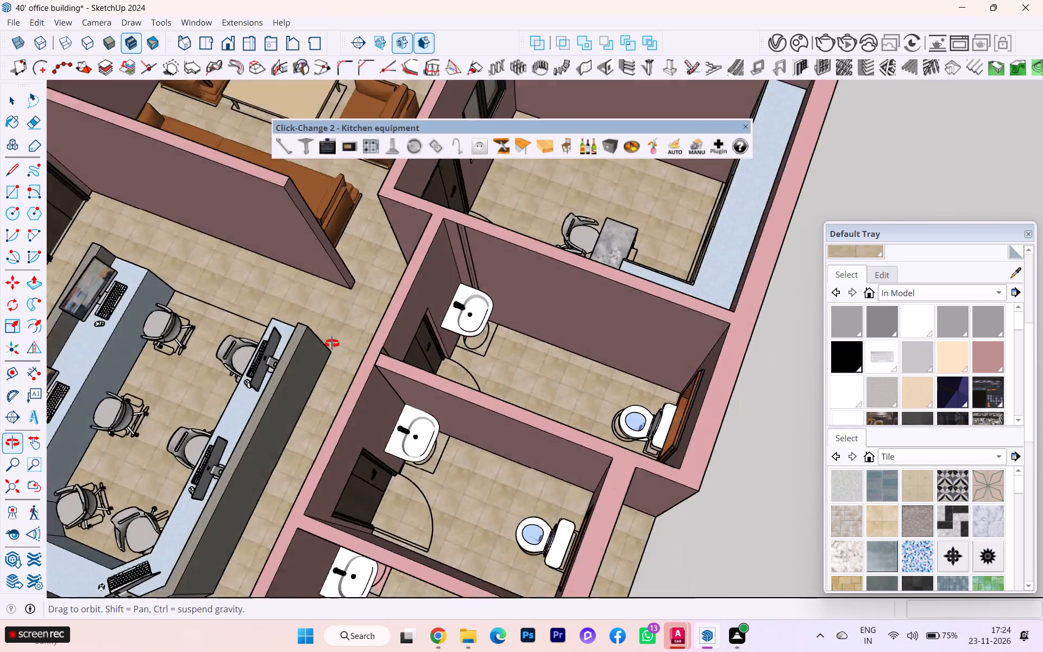
middle_click_drag(332, 343, 724, 272)
scroll(426, 288, "down", 3)
scroll(394, 292, "up", 5)
scroll(394, 292, "down", 1)
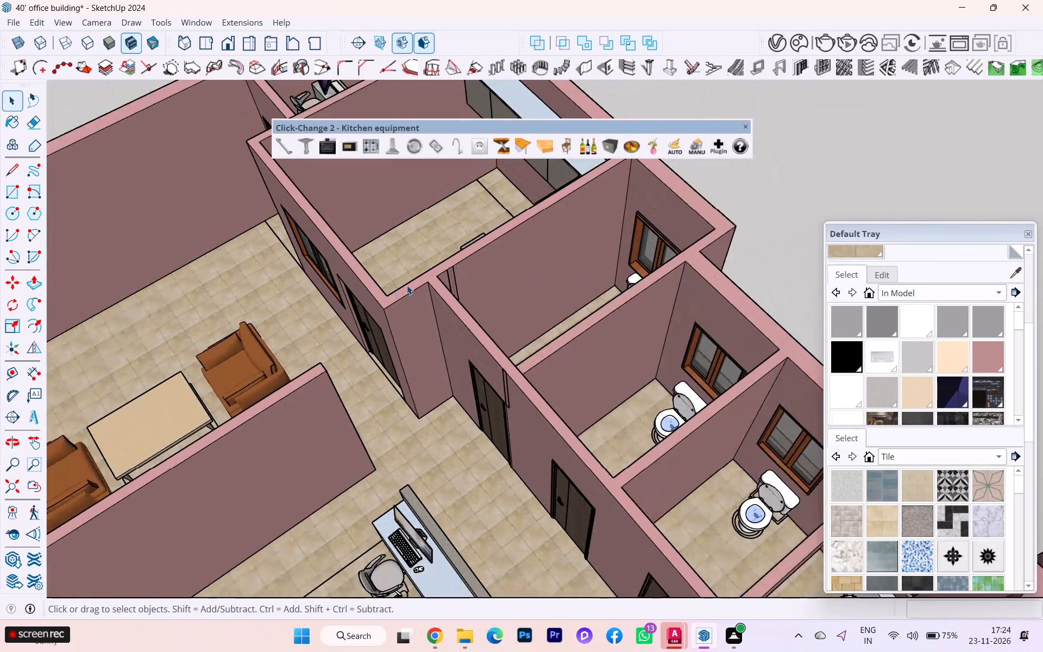
scroll(782, 267, "down", 1)
middle_click_drag(783, 268, 451, 268)
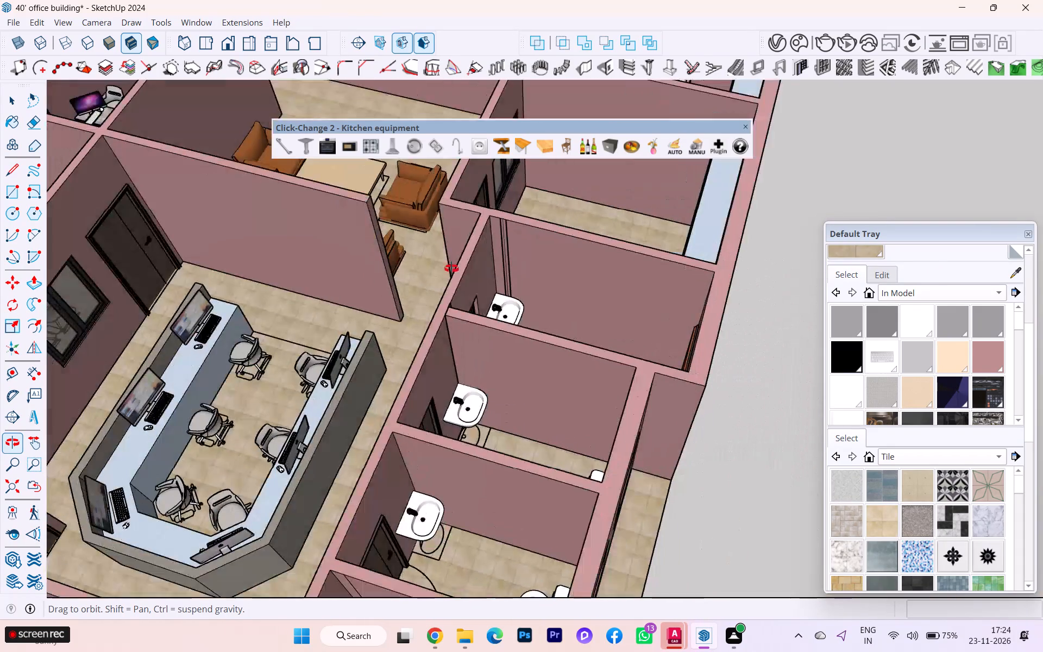
middle_click_drag(451, 268, 453, 242)
scroll(610, 250, "down", 3)
scroll(611, 252, "up", 1)
scroll(612, 252, "down", 4)
scroll(503, 362, "up", 5)
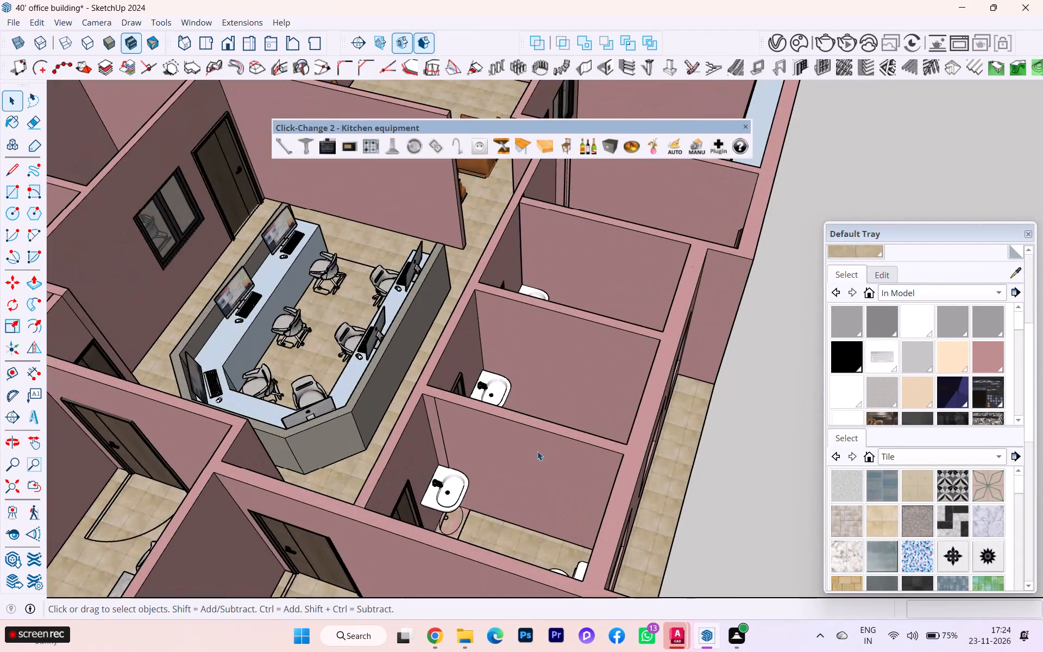
scroll(552, 457, "down", 1)
middle_click_drag(559, 463, 701, 529)
scroll(369, 248, "down", 1)
scroll(361, 410, "up", 3)
scroll(348, 412, "down", 1)
scroll(346, 411, "up", 1)
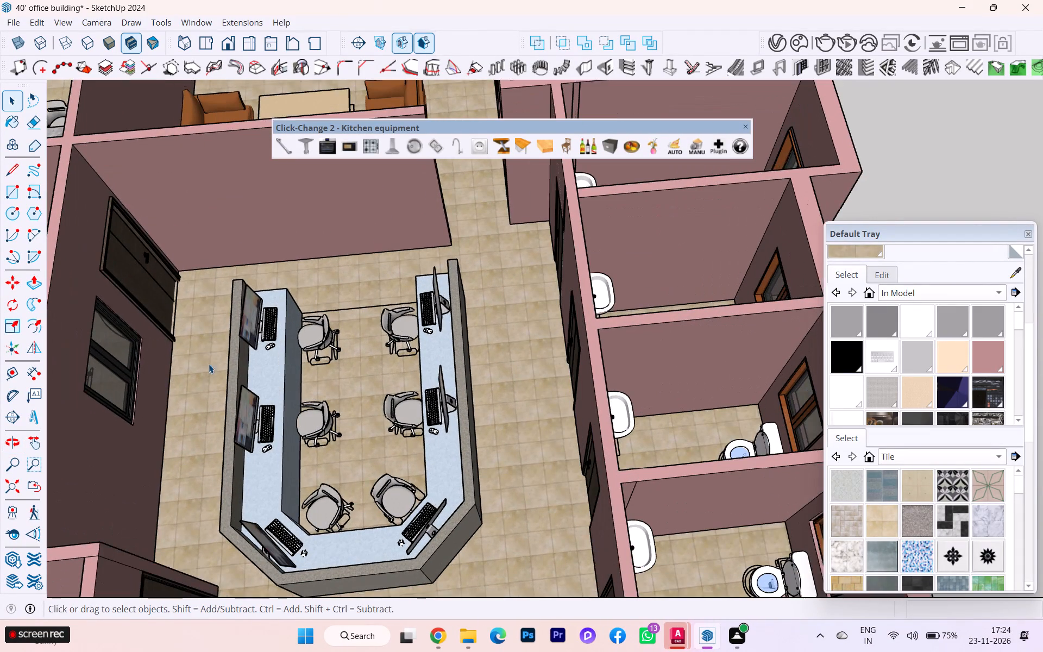
Open the building group and scale the dark wooden door beside the workstation room's window thinner along the red axis.
scroll(148, 316, "up", 3)
scroll(148, 316, "down", 4)
scroll(148, 316, "up", 8)
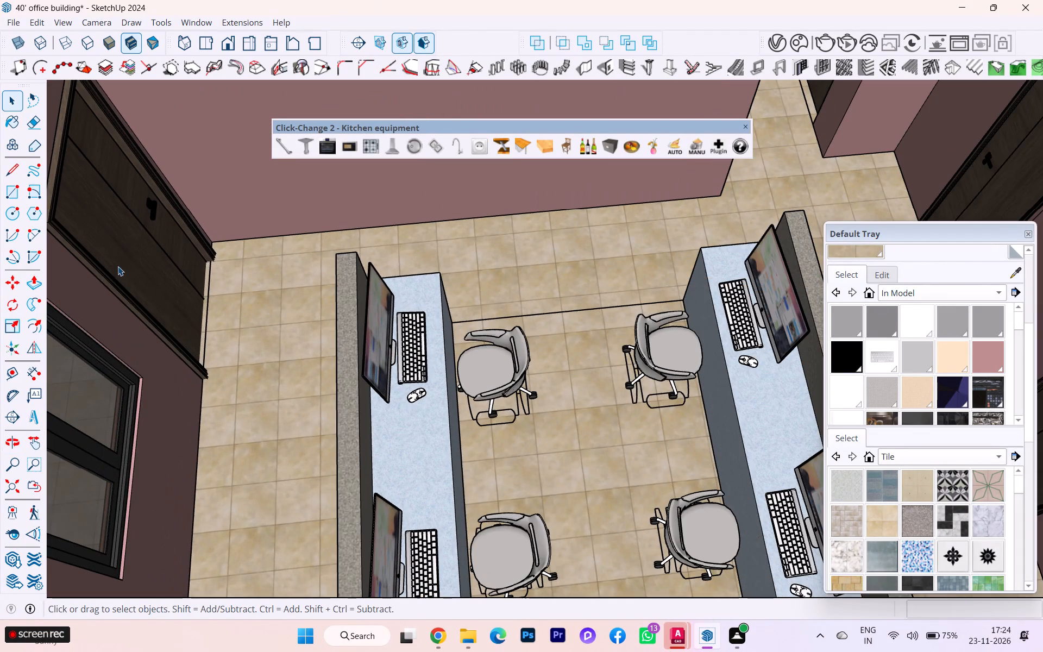
middle_click_drag(163, 265, 325, 205)
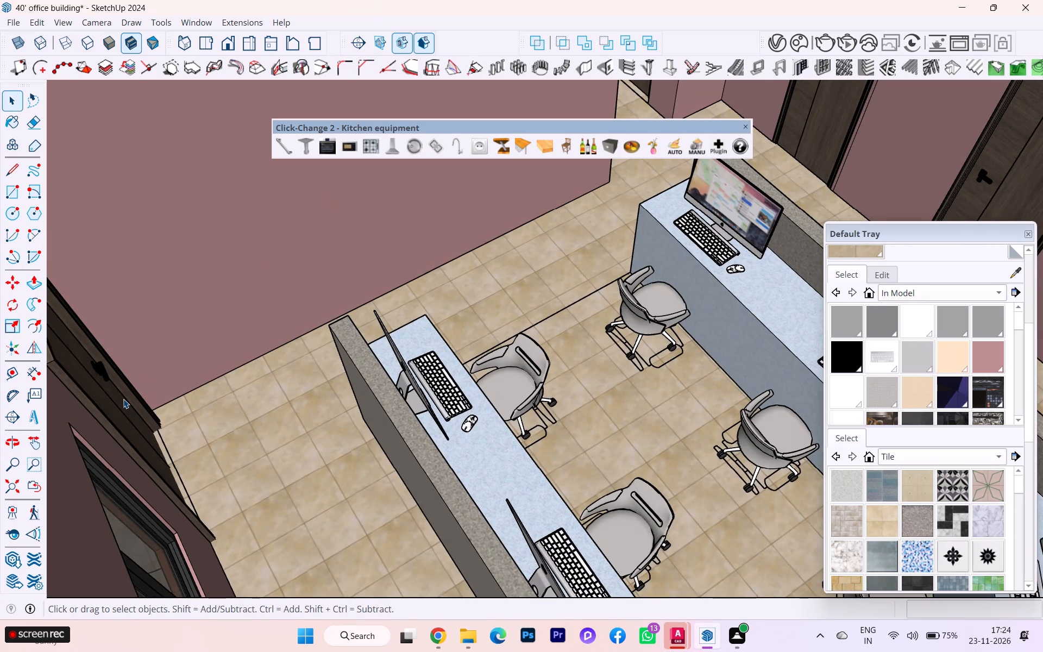
left_click(123, 399)
scroll(136, 404, "down", 6)
double_click(136, 422)
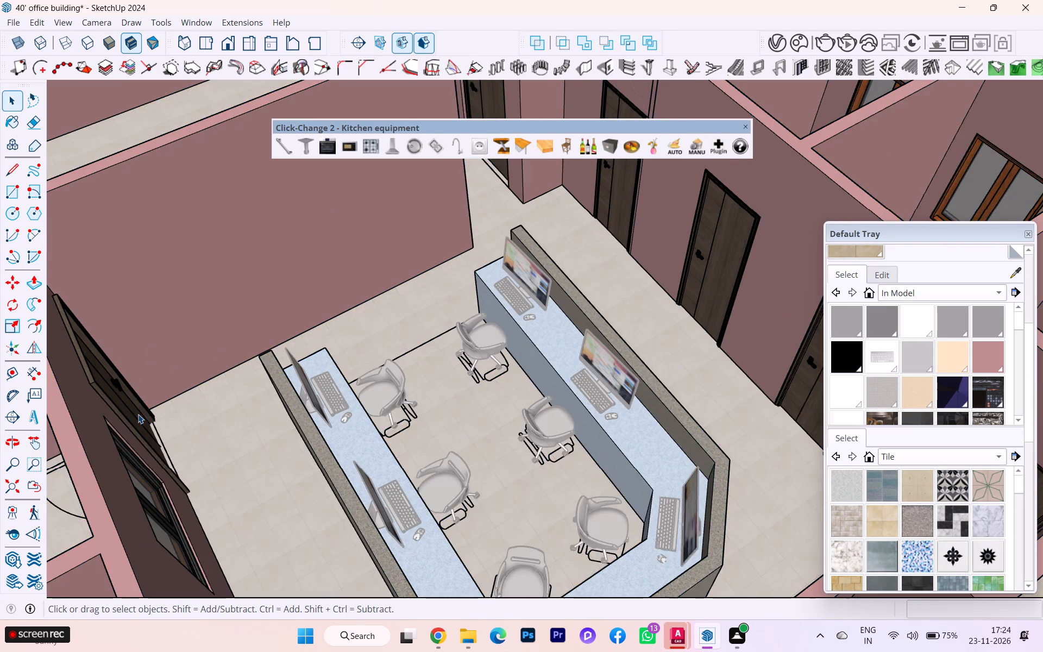
scroll(139, 412, "up", 1)
left_click(129, 407)
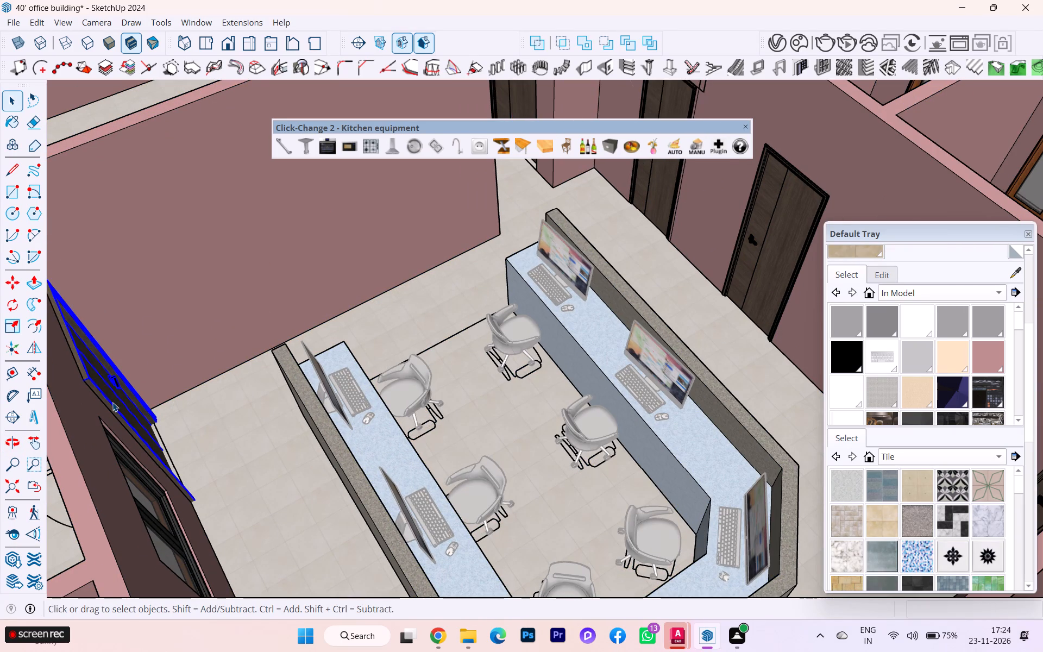
key("s")
middle_click_drag(119, 389, 72, 397)
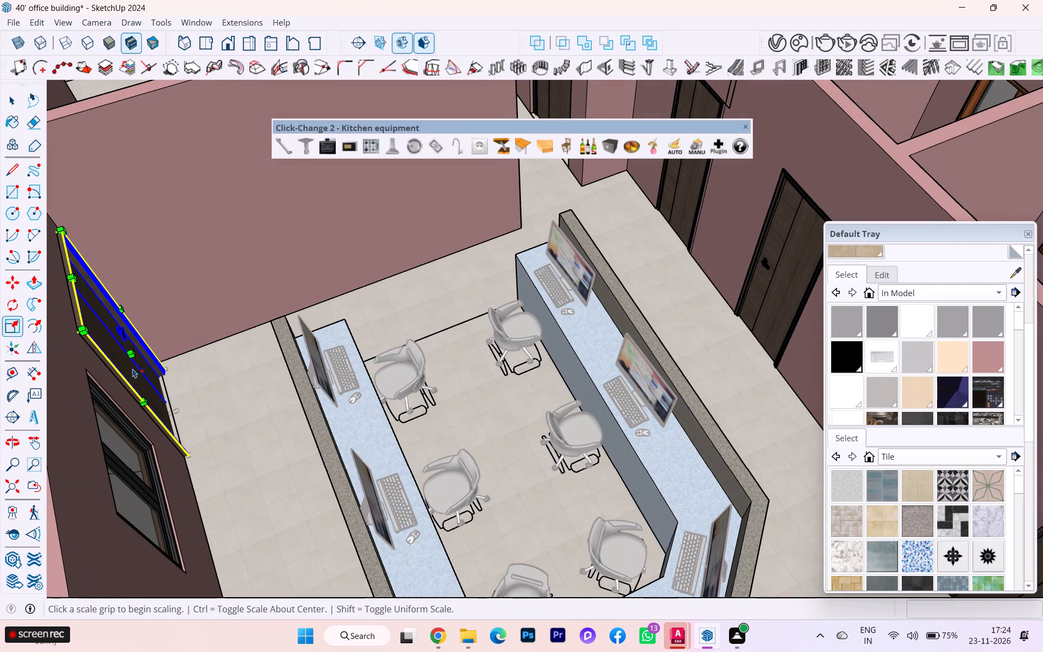
left_click(136, 354)
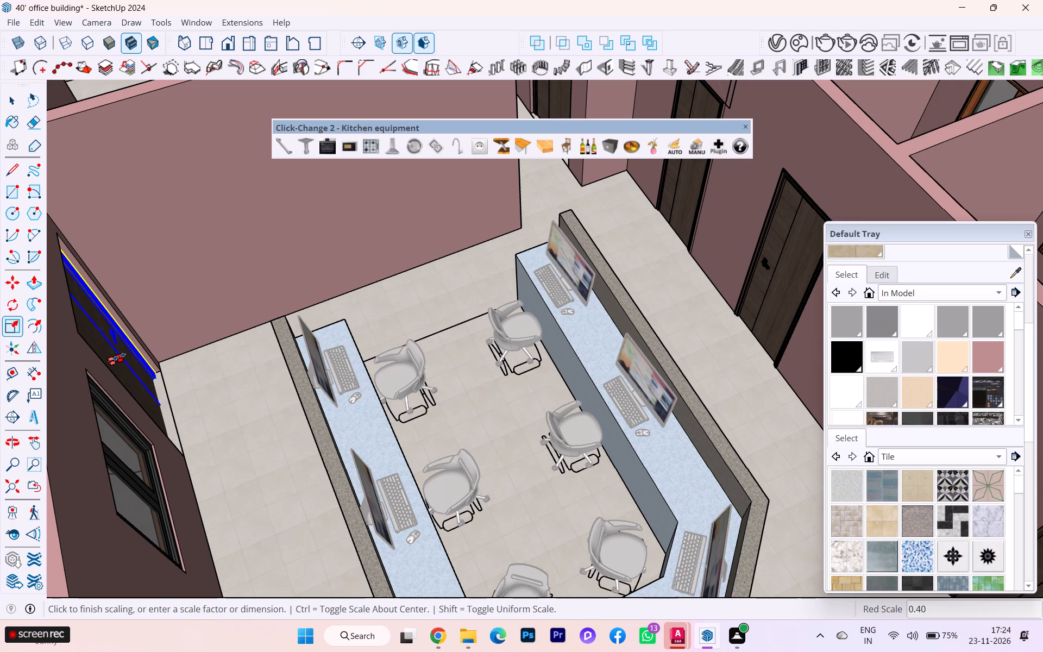
left_click(127, 356)
Move the door slightly within its wall opening, using its lower corner and edge as grab points.
scroll(109, 365, "down", 1)
middle_click_drag(114, 363, 170, 358)
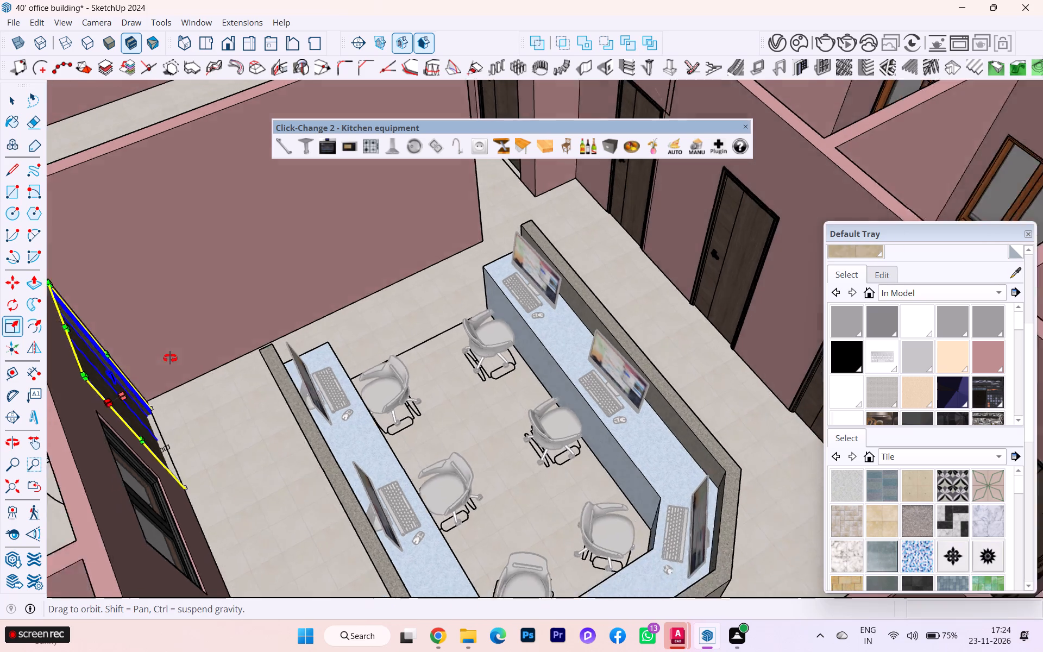
middle_click_drag(170, 358, 353, 299)
scroll(183, 530, "up", 5)
scroll(239, 509, "down", 3)
scroll(435, 303, "down", 4)
scroll(435, 309, "up", 1)
scroll(284, 504, "up", 1)
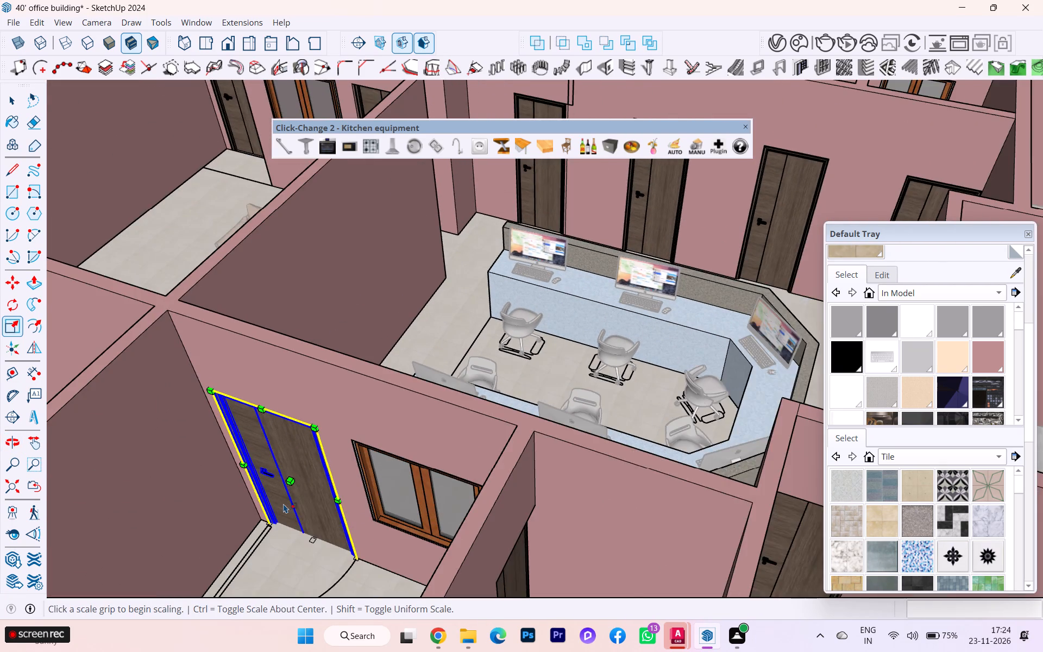
scroll(284, 504, "up", 2)
scroll(367, 574, "up", 4)
key("m")
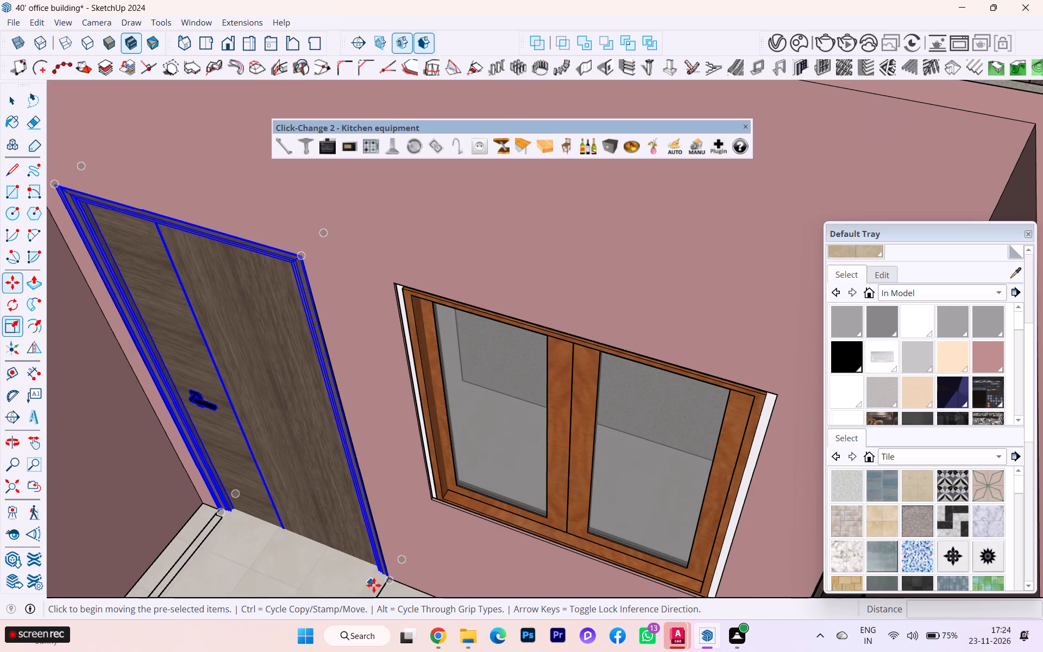
left_click(387, 576)
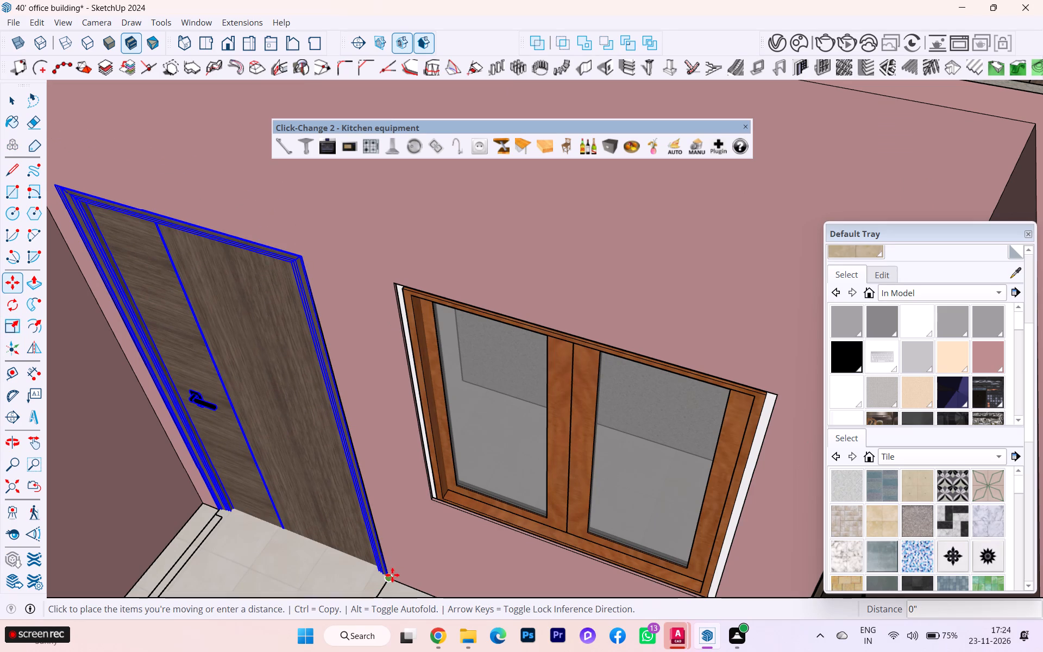
left_click(392, 575)
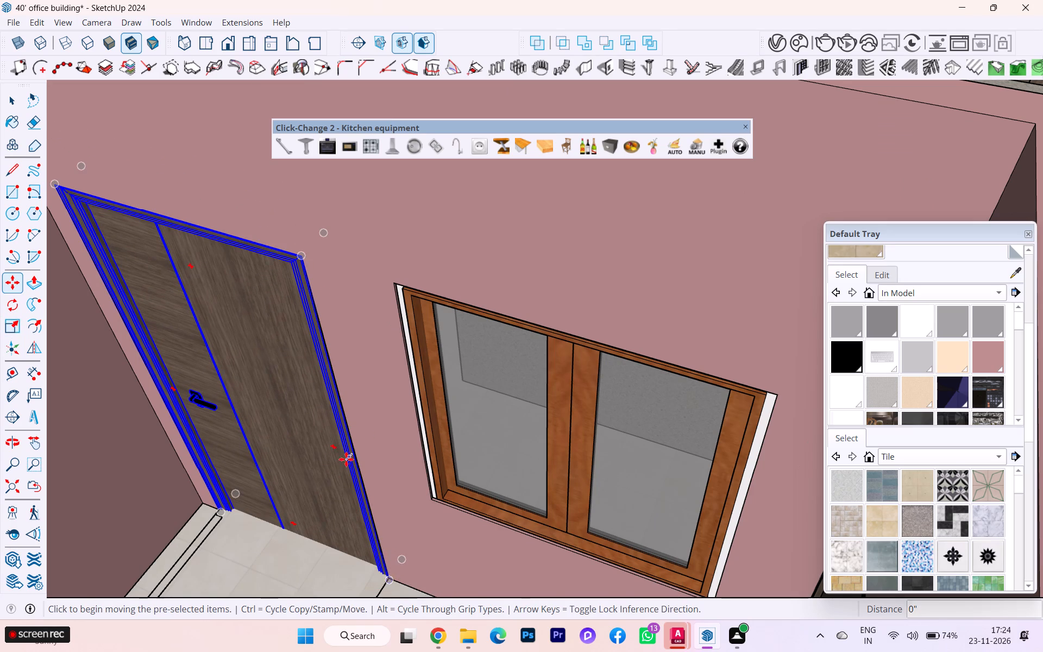
left_click(346, 459)
left_click(349, 454)
Scale the same door's thickness along the red axis to a factor of about 0.45.
scroll(275, 447, "down", 4)
scroll(283, 447, "up", 1)
scroll(286, 447, "down", 2)
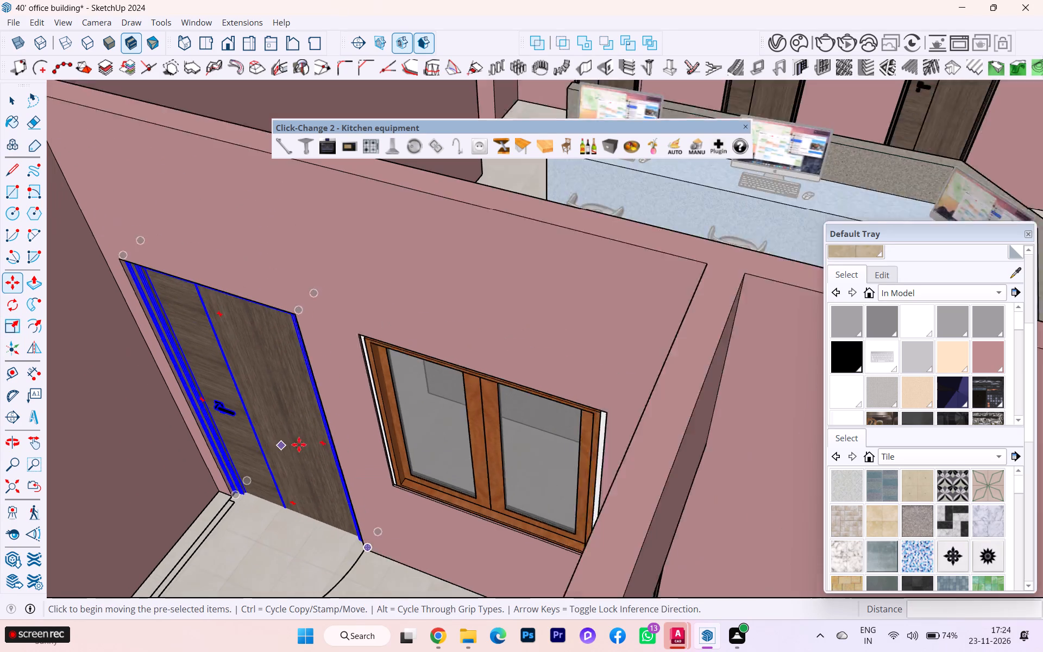
scroll(300, 444, "up", 1)
scroll(299, 444, "down", 2)
scroll(345, 414, "down", 4)
middle_click_drag(346, 413, 0, 491)
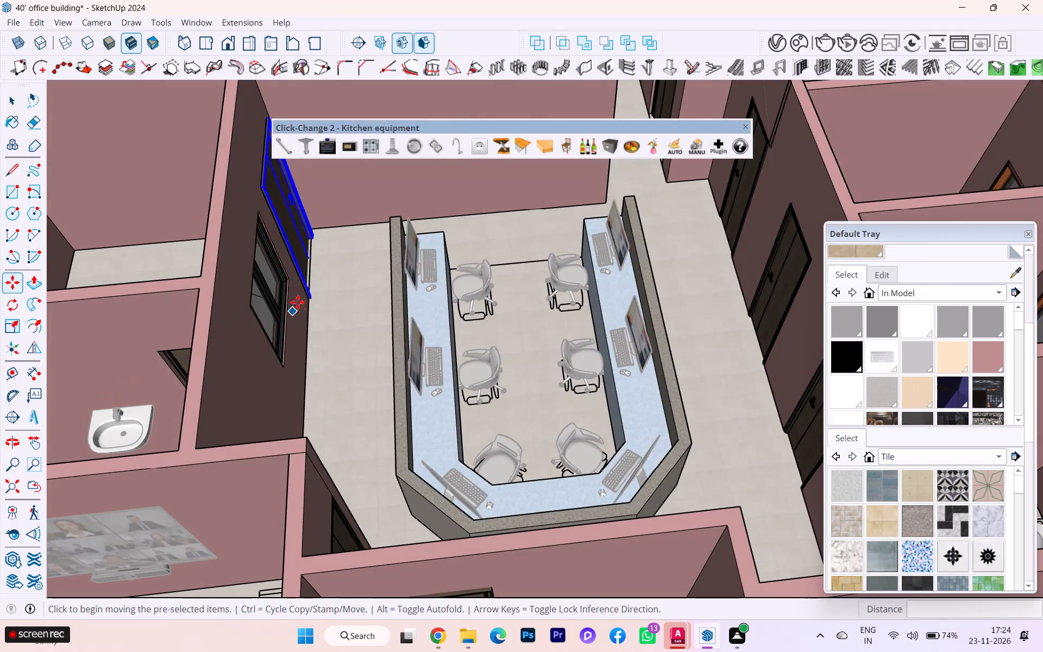
scroll(298, 299, "up", 3)
scroll(253, 135, "up", 7)
scroll(242, 158, "down", 1)
scroll(241, 164, "up", 1)
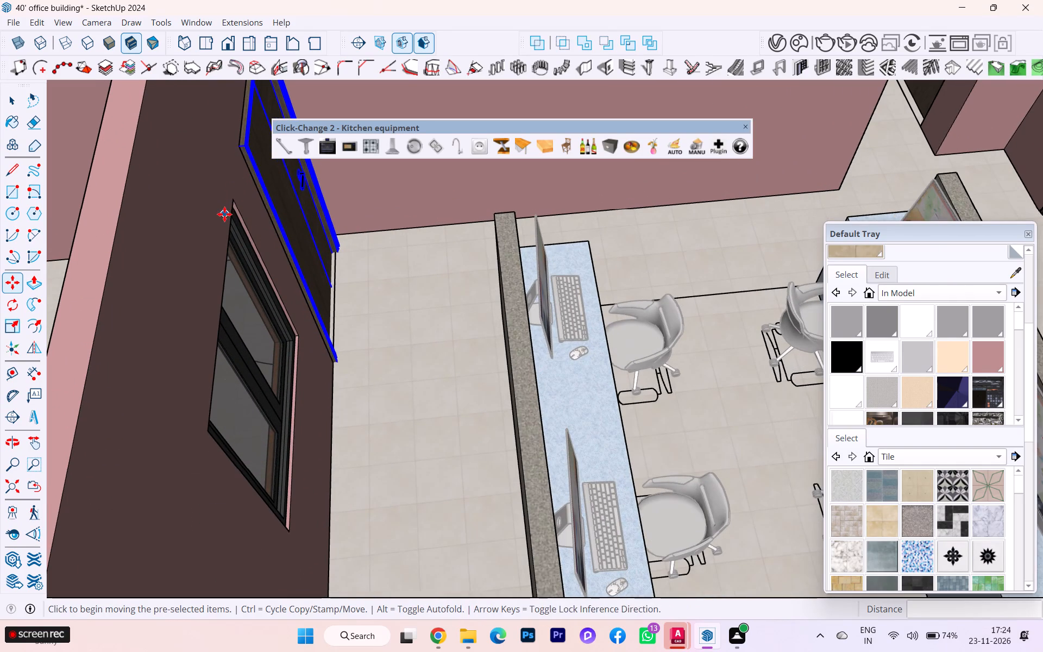
key("s")
scroll(281, 166, "up", 4)
left_click(310, 223)
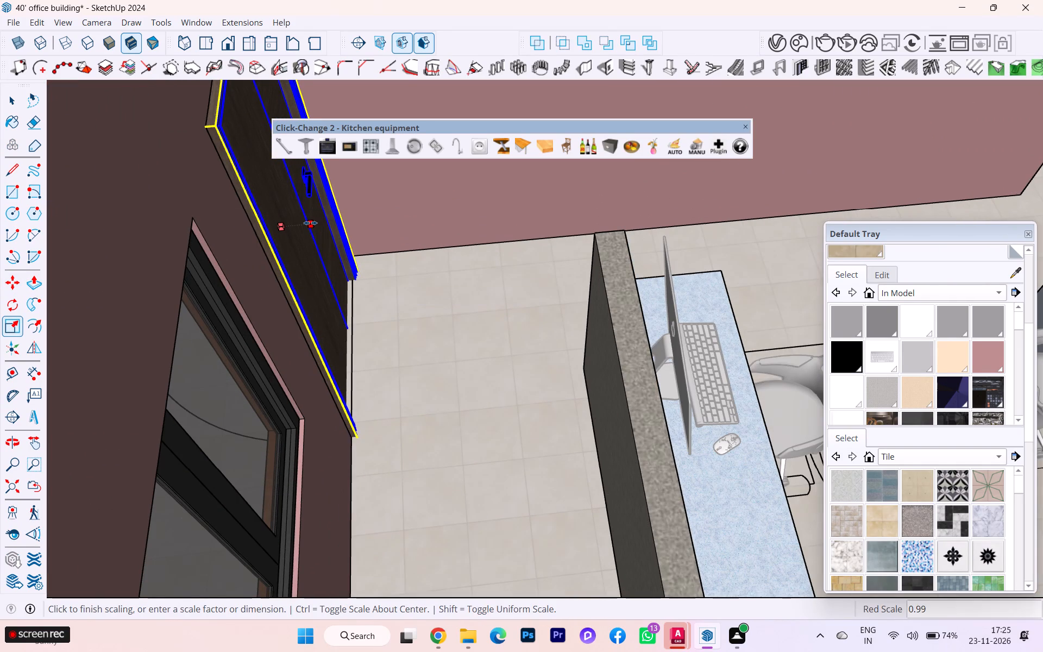
left_click(294, 225)
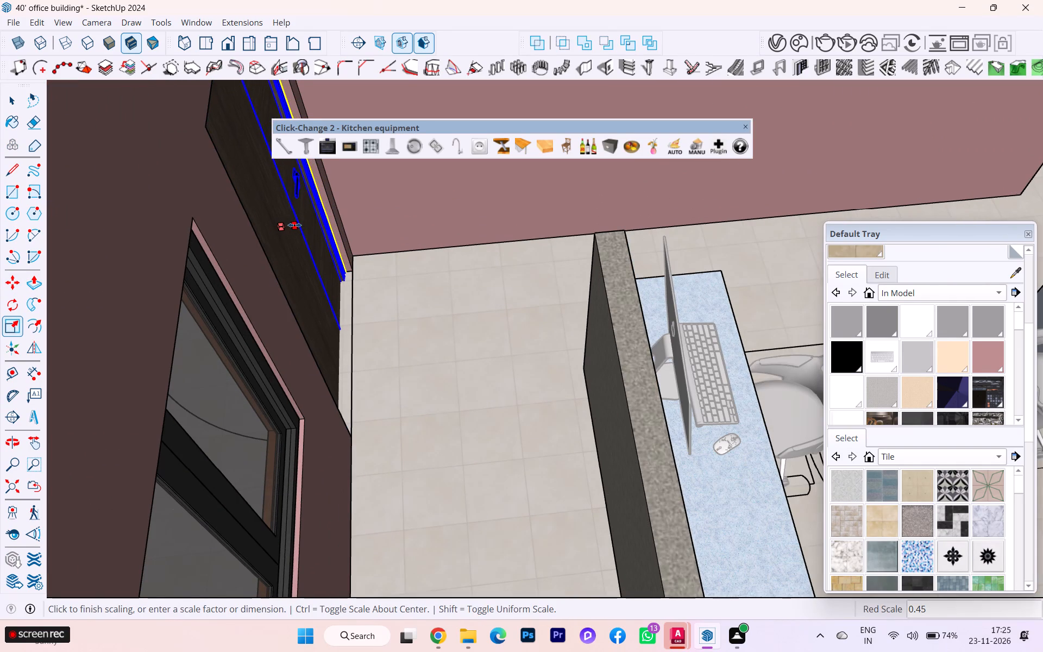
Thin the door further along the red axis from its inner-room side and leave the Scale tool.
scroll(283, 235, "down", 1)
middle_click_drag(295, 233, 534, 208)
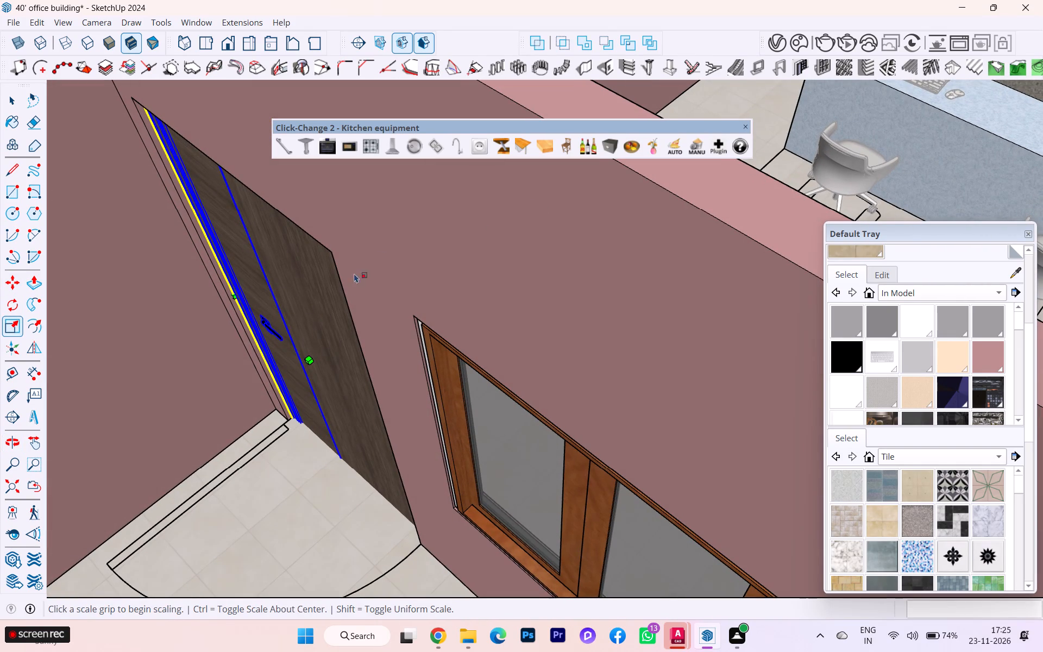
left_click(309, 361)
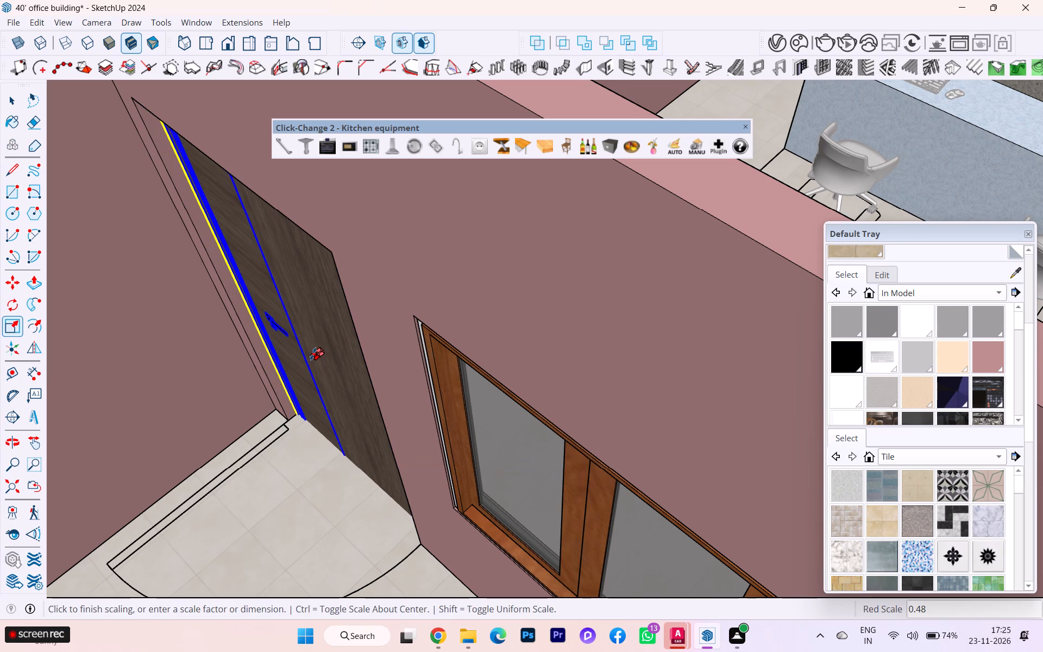
left_click(313, 354)
scroll(358, 296, "down", 5)
middle_click_drag(422, 270, 77, 306)
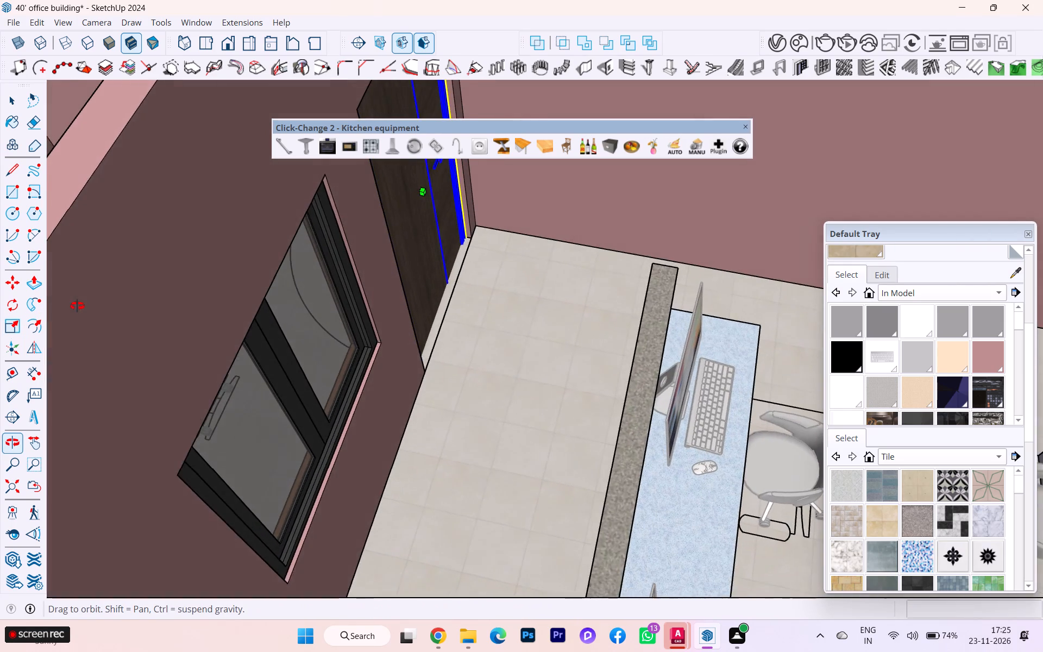
middle_click_drag(77, 306, 85, 303)
scroll(371, 253, "down", 3)
scroll(371, 253, "up", 1)
scroll(371, 253, "down", 7)
scroll(371, 253, "up", 1)
scroll(371, 253, "down", 1)
left_click(9, 102)
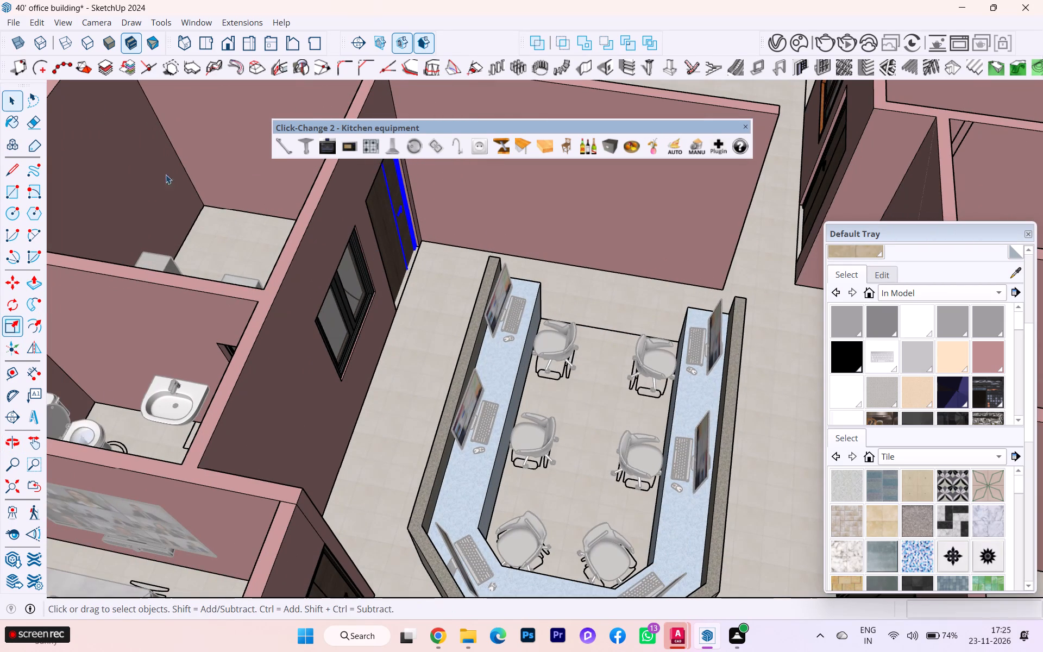
Deselect the thinned door and examine the workstation area and the row of doors along the corridor.
left_click(442, 277)
scroll(378, 283, "down", 3)
middle_click_drag(551, 299, 625, 305)
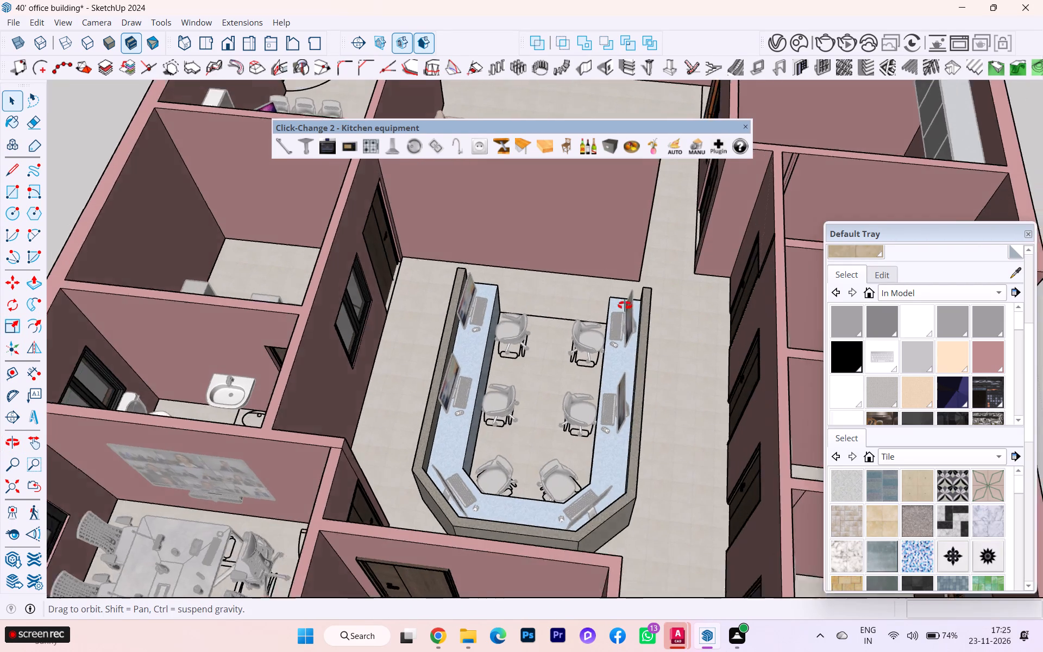
middle_click_drag(625, 305, 724, 301)
scroll(749, 219, "up", 2)
scroll(746, 217, "down", 1)
scroll(745, 217, "up", 2)
scroll(696, 217, "up", 4)
scroll(702, 216, "down", 1)
scroll(708, 216, "up", 3)
scroll(714, 214, "down", 1)
scroll(714, 214, "up", 3)
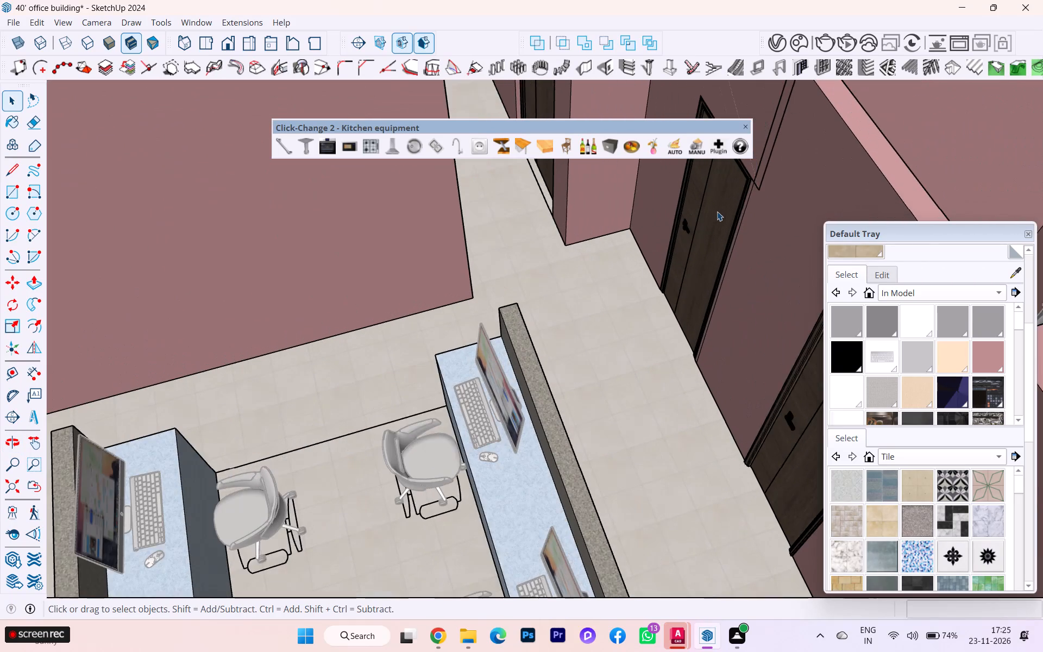
middle_click_drag(720, 210, 839, 217)
scroll(734, 231, "down", 4)
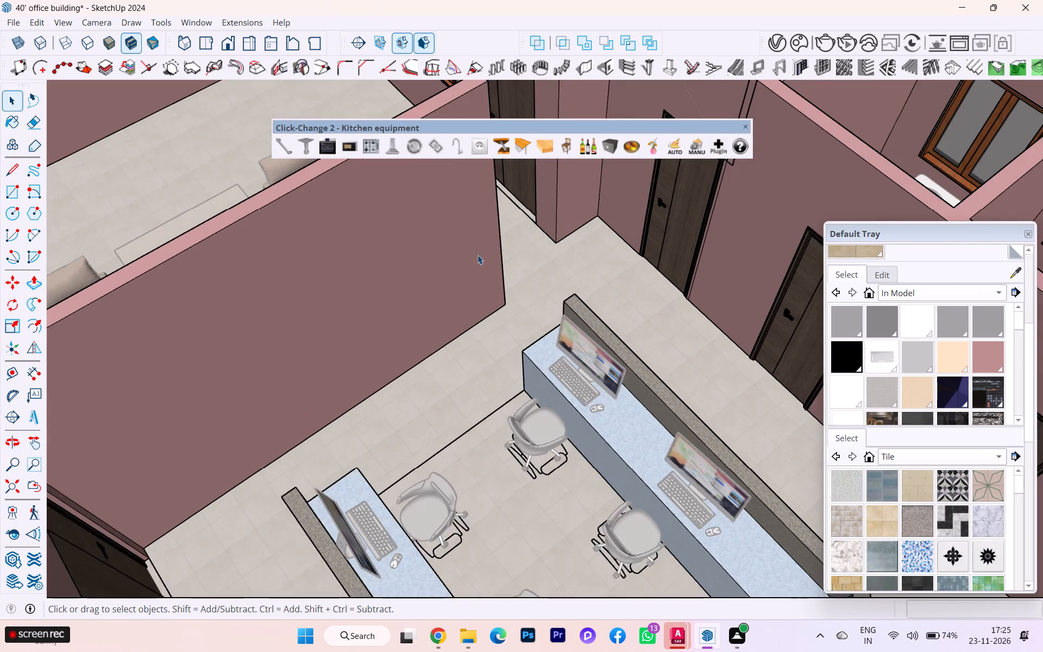
scroll(477, 255, "down", 3)
scroll(477, 255, "up", 3)
scroll(476, 255, "down", 6)
scroll(496, 255, "up", 2)
scroll(523, 214, "down", 2)
scroll(624, 274, "down", 4)
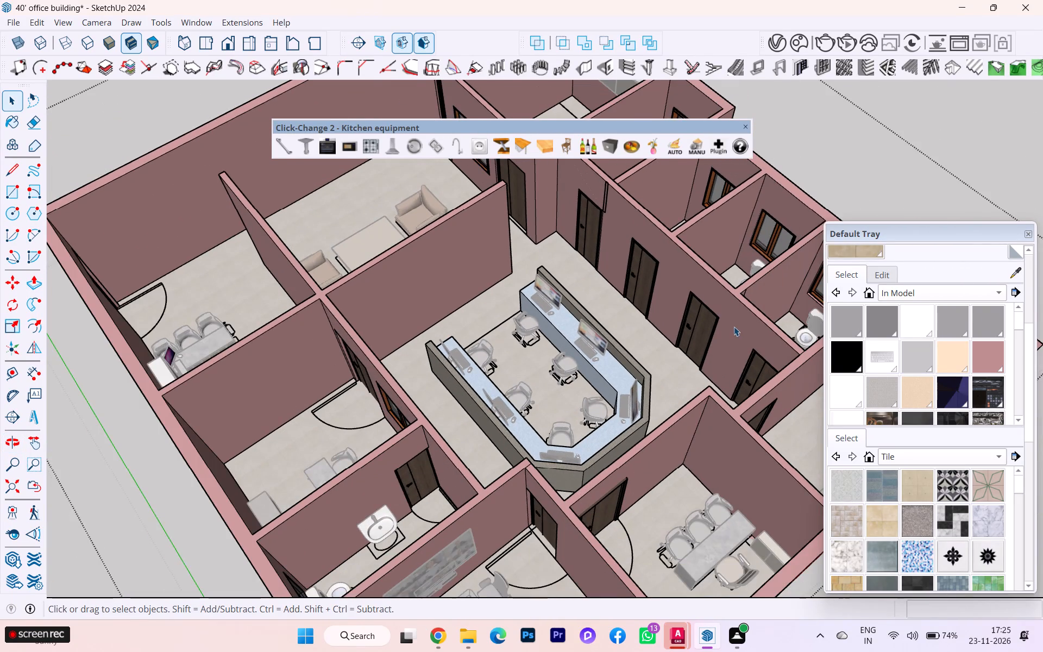
Check the thinned door from inside its room and compare it with the doors of the neighbouring rooms.
middle_click_drag(525, 311, 698, 235)
scroll(557, 339, "up", 2)
scroll(519, 377, "down", 1)
scroll(518, 377, "up", 2)
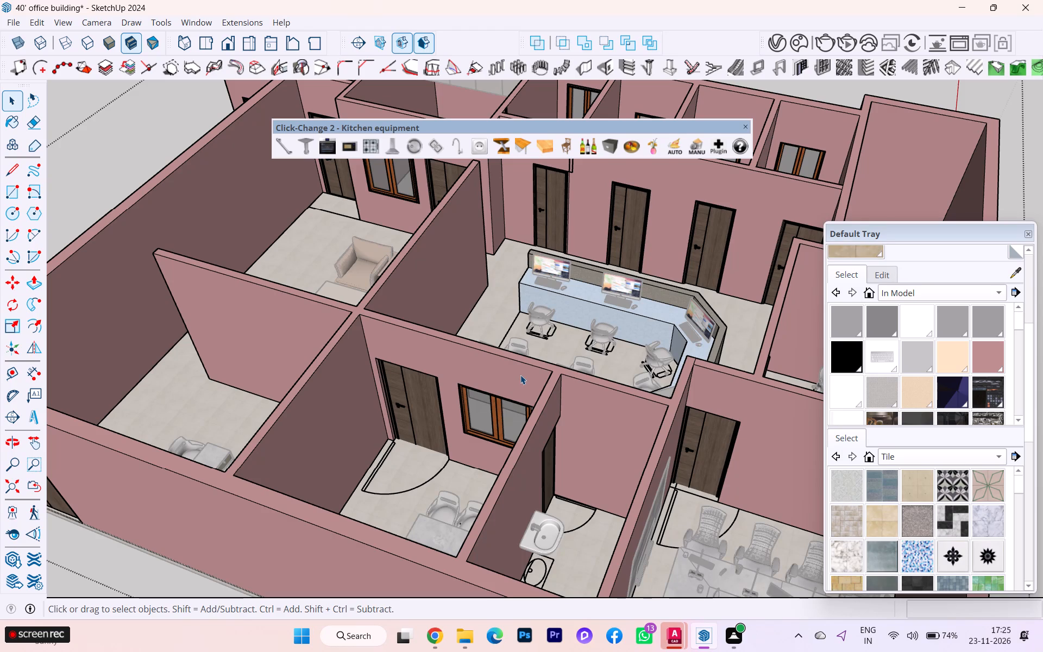
scroll(456, 454, "up", 1)
scroll(456, 454, "down", 1)
scroll(456, 454, "up", 3)
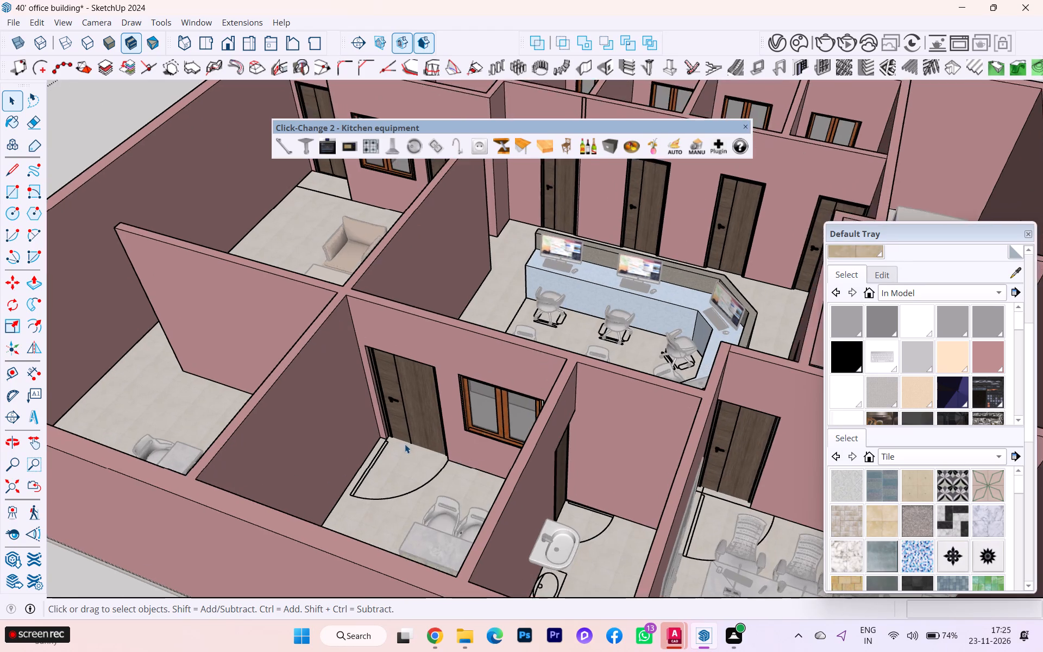
scroll(405, 444, "up", 1)
scroll(404, 444, "down", 1)
scroll(399, 442, "up", 4)
scroll(382, 416, "down", 6)
scroll(372, 369, "down", 1)
scroll(376, 369, "up", 1)
scroll(379, 369, "down", 4)
scroll(389, 371, "up", 2)
scroll(403, 367, "down", 3)
scroll(474, 330, "down", 2)
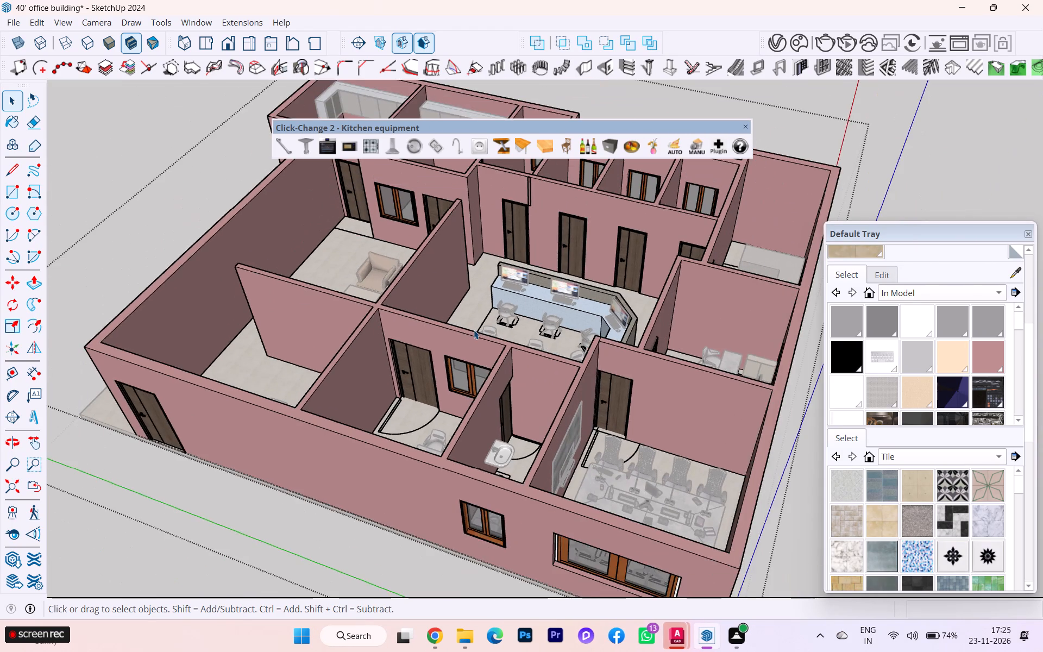
scroll(355, 334, "down", 2)
Scale the wide two-pane window on the conference room's outer wall in depth to a factor of about 2.12.
middle_click_drag(319, 339, 389, 249)
scroll(568, 397, "up", 1)
scroll(568, 398, "down", 1)
scroll(569, 401, "up", 2)
scroll(608, 460, "up", 2)
scroll(608, 460, "down", 1)
scroll(608, 460, "up", 4)
scroll(609, 460, "down", 1)
scroll(609, 460, "up", 1)
scroll(609, 460, "down", 1)
scroll(609, 463, "up", 16)
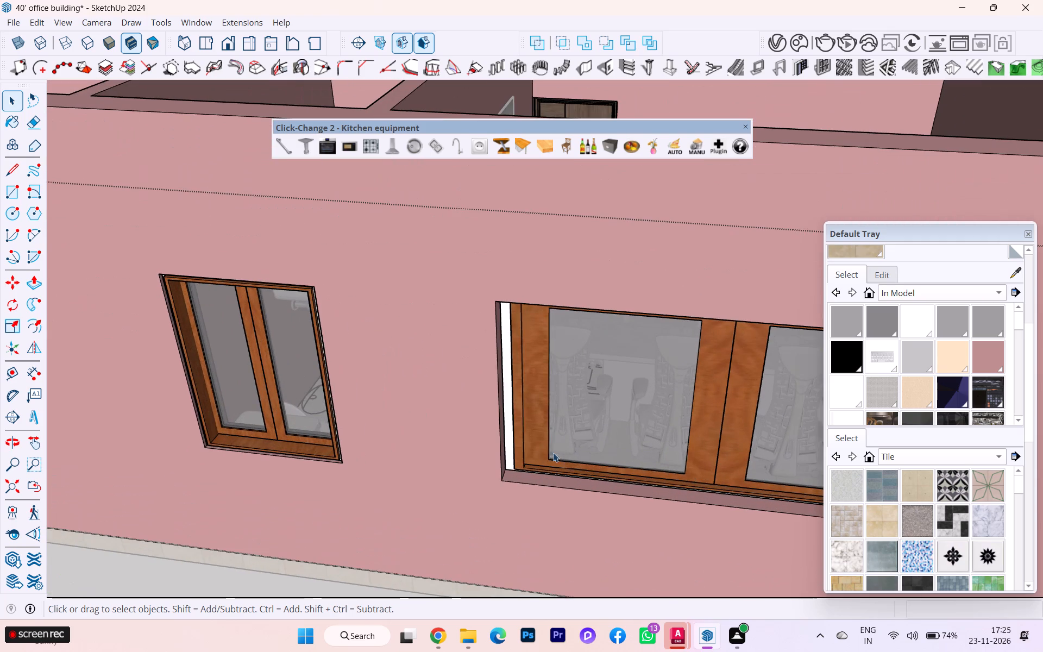
left_click(544, 450)
key("s")
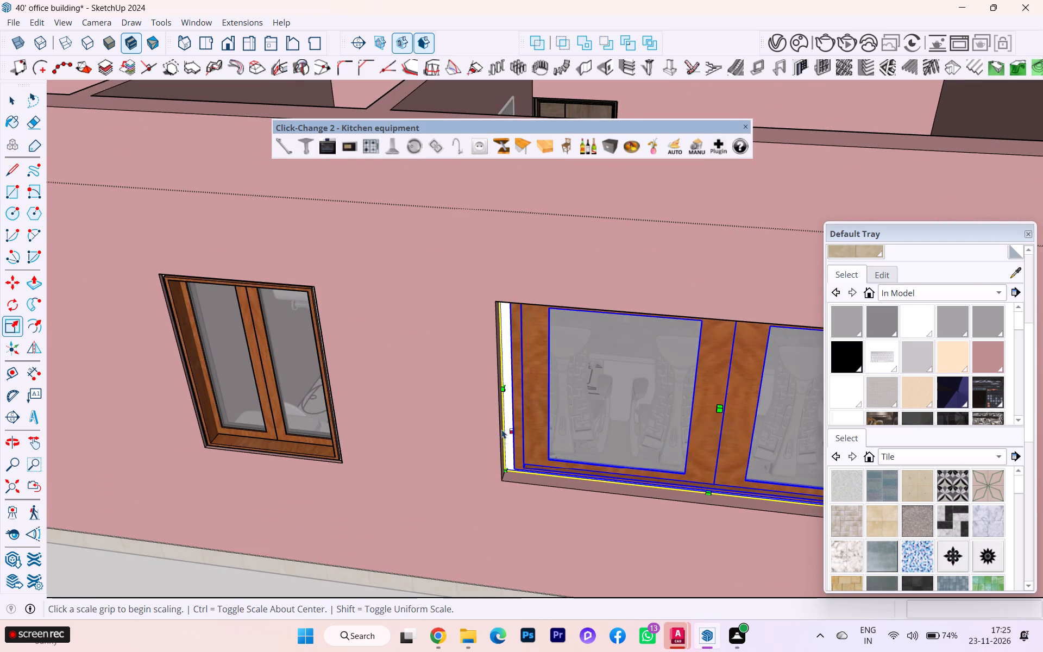
scroll(520, 390, "up", 3)
scroll(512, 392, "down", 2)
middle_click_drag(524, 391, 714, 390)
scroll(532, 392, "down", 1)
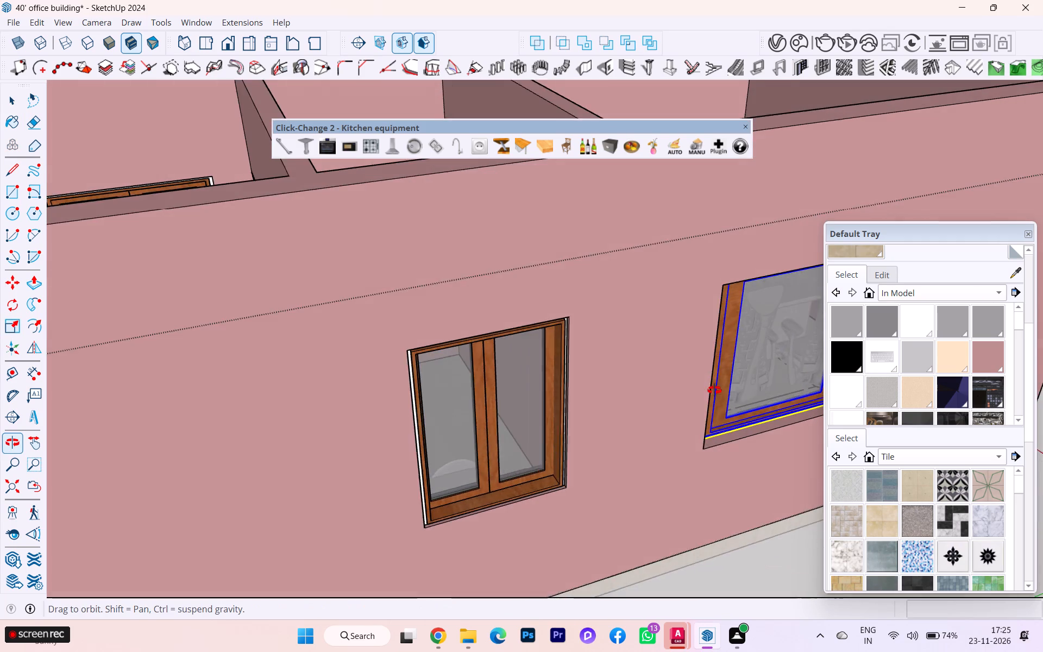
middle_click_drag(714, 390, 569, 390)
scroll(584, 379, "up", 6)
scroll(585, 378, "down", 1)
scroll(585, 378, "up", 1)
scroll(568, 385, "down", 2)
scroll(568, 385, "up", 7)
left_click(554, 381)
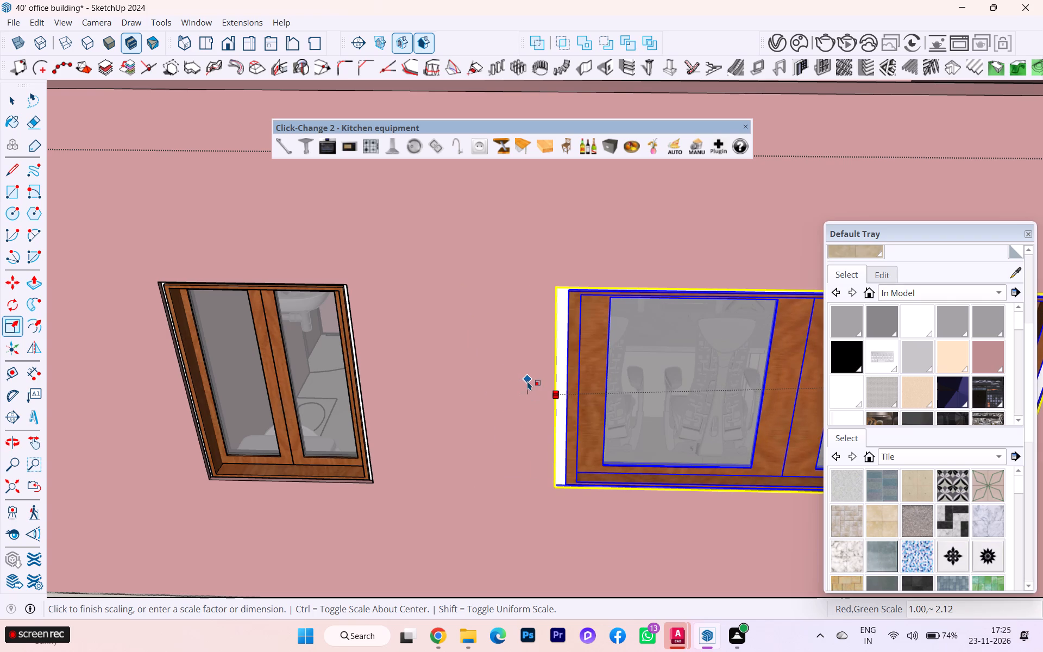
left_click(515, 380)
Examine the scaled window's white frame edges at both ends against the surrounding outer wall.
scroll(632, 398, "up", 1)
scroll(632, 398, "down", 2)
scroll(632, 398, "up", 1)
scroll(632, 398, "down", 1)
scroll(632, 398, "up", 2)
scroll(613, 405, "down", 1)
scroll(612, 405, "up", 3)
scroll(601, 407, "down", 2)
scroll(601, 407, "up", 9)
scroll(601, 407, "down", 2)
scroll(601, 407, "up", 8)
scroll(584, 380, "down", 1)
scroll(584, 380, "up", 1)
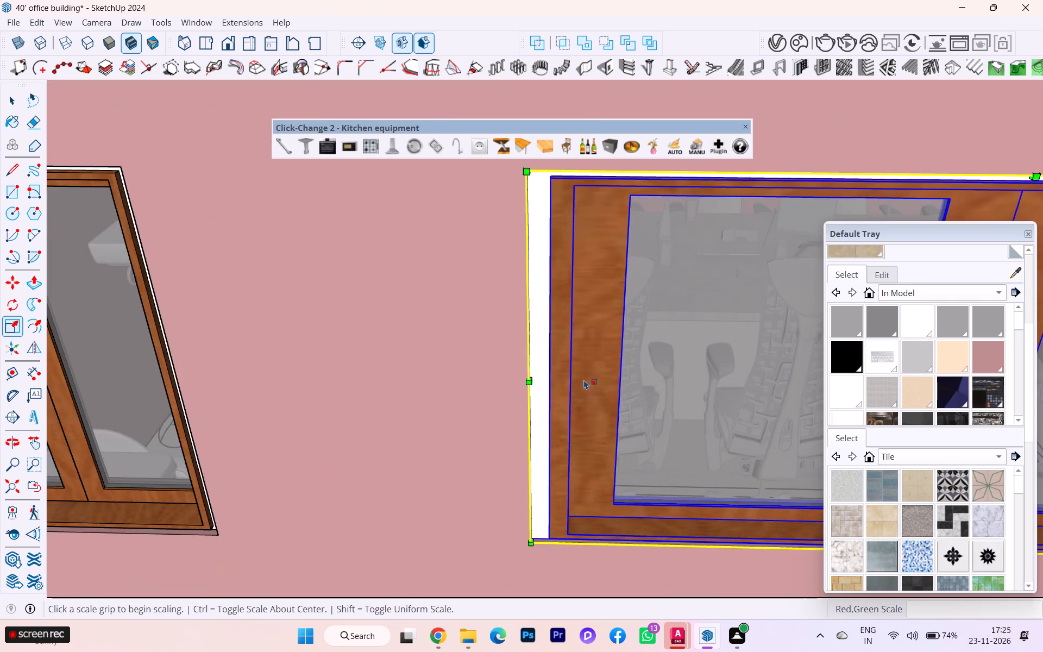
scroll(584, 380, "up", 1)
scroll(584, 380, "down", 1)
scroll(549, 385, "up", 1)
scroll(530, 391, "down", 3)
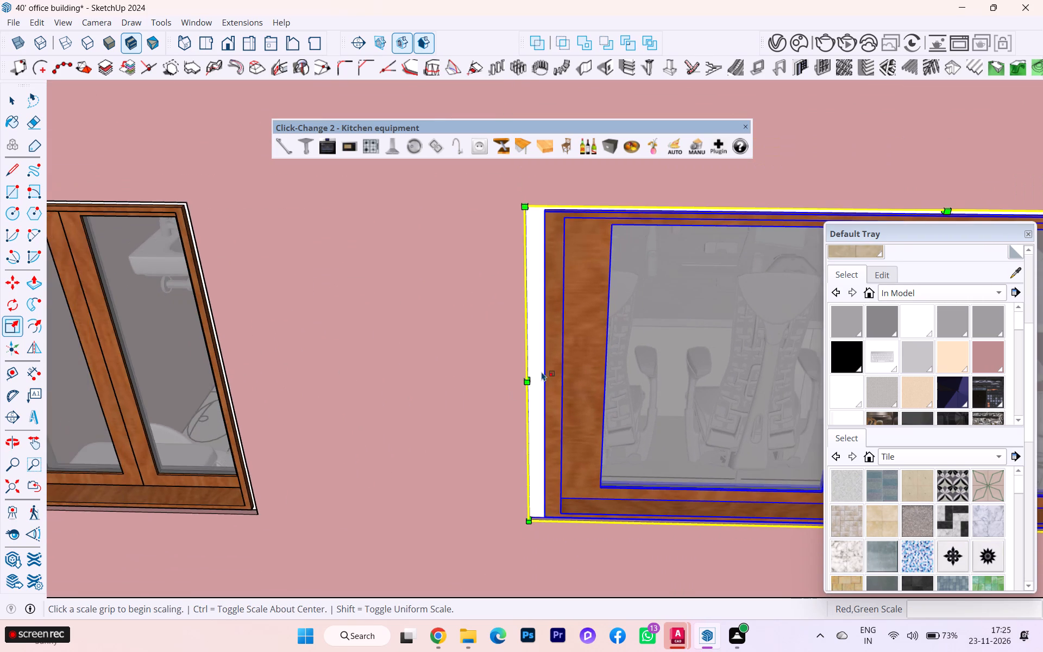
scroll(542, 371, "down", 2)
middle_click_drag(534, 376, 353, 348)
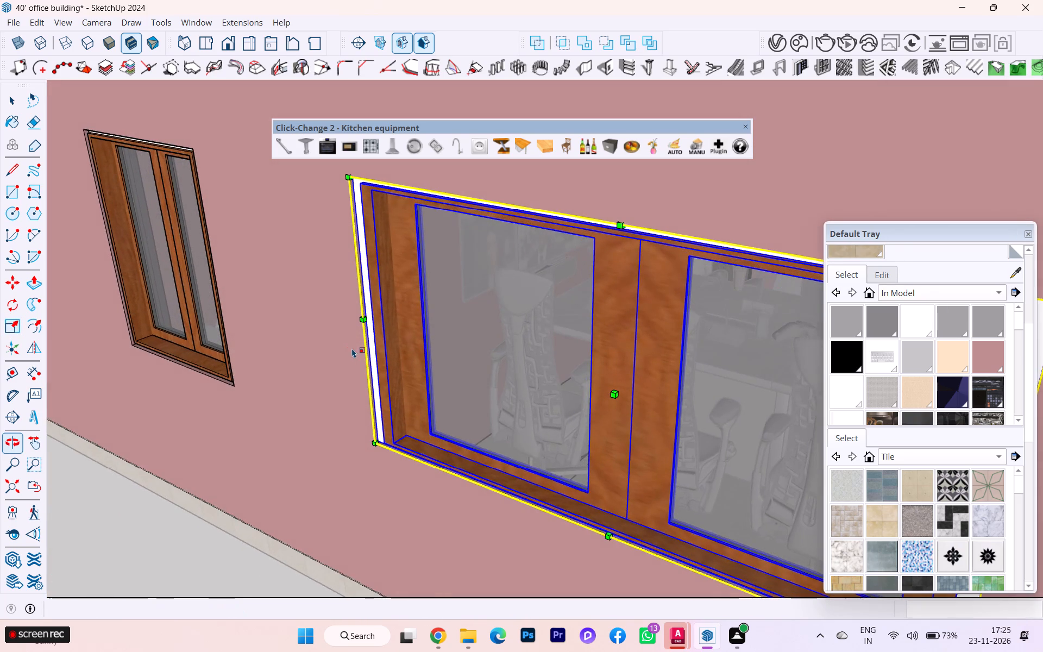
scroll(345, 349, "down", 2)
scroll(345, 349, "up", 1)
scroll(345, 349, "down", 4)
scroll(345, 349, "up", 2)
scroll(344, 352, "down", 5)
scroll(353, 362, "up", 1)
scroll(674, 423, "up", 13)
scroll(638, 438, "down", 1)
scroll(638, 438, "up", 1)
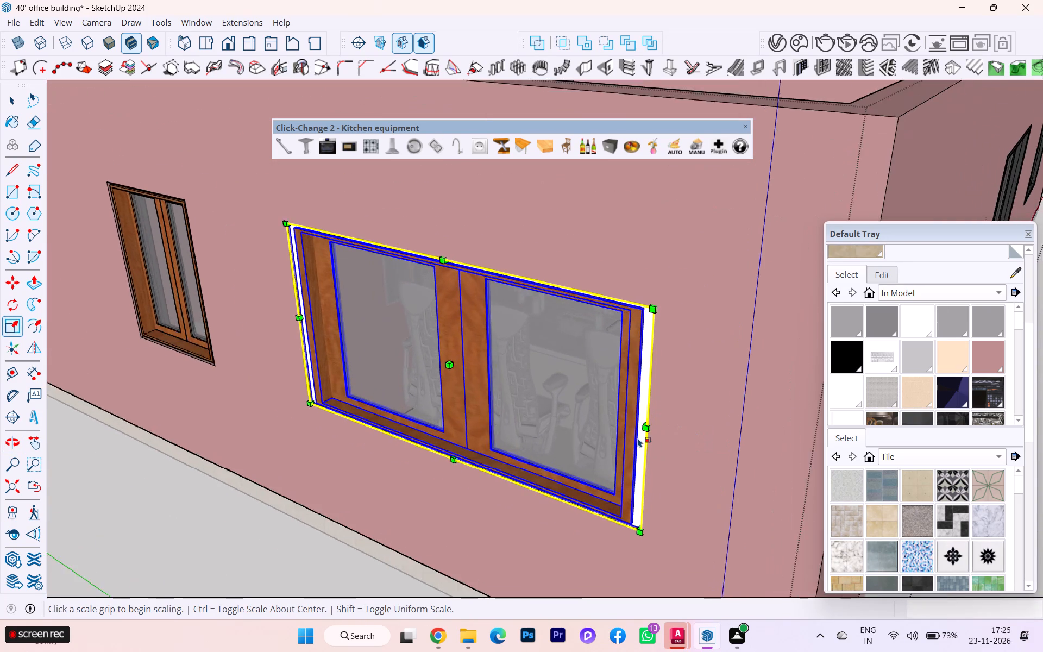
Open the wide window down to its outer frame, paint the white frame face with a light reddish-brown Wood material, and leave the window component.
scroll(638, 438, "up", 1)
scroll(641, 434, "down", 1)
scroll(641, 434, "up", 3)
left_click(646, 318)
double_click(649, 310)
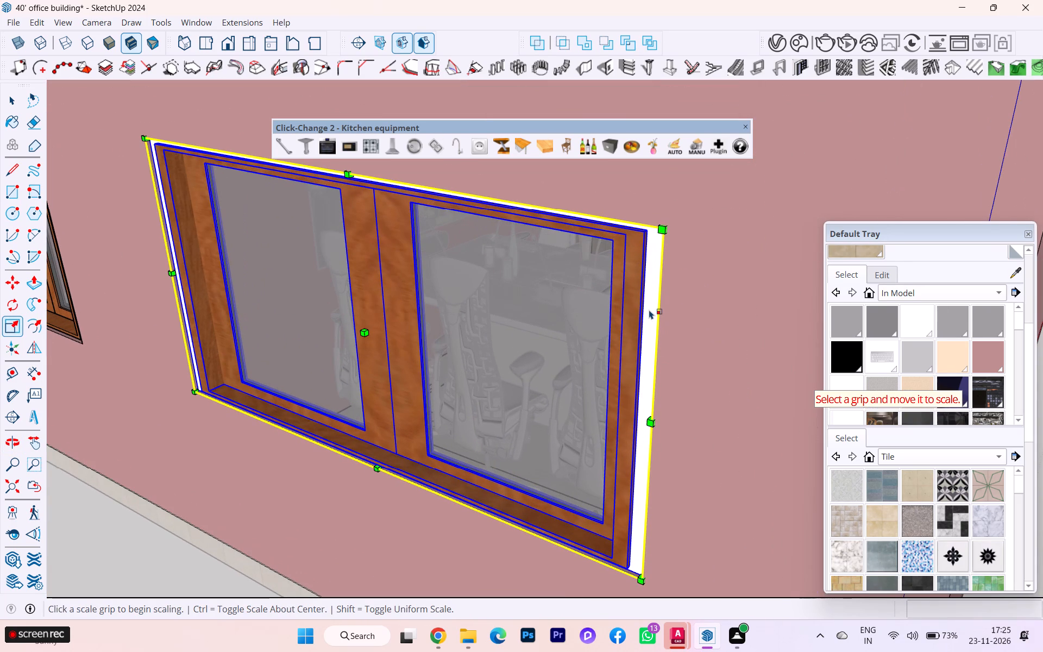
left_click(20, 98)
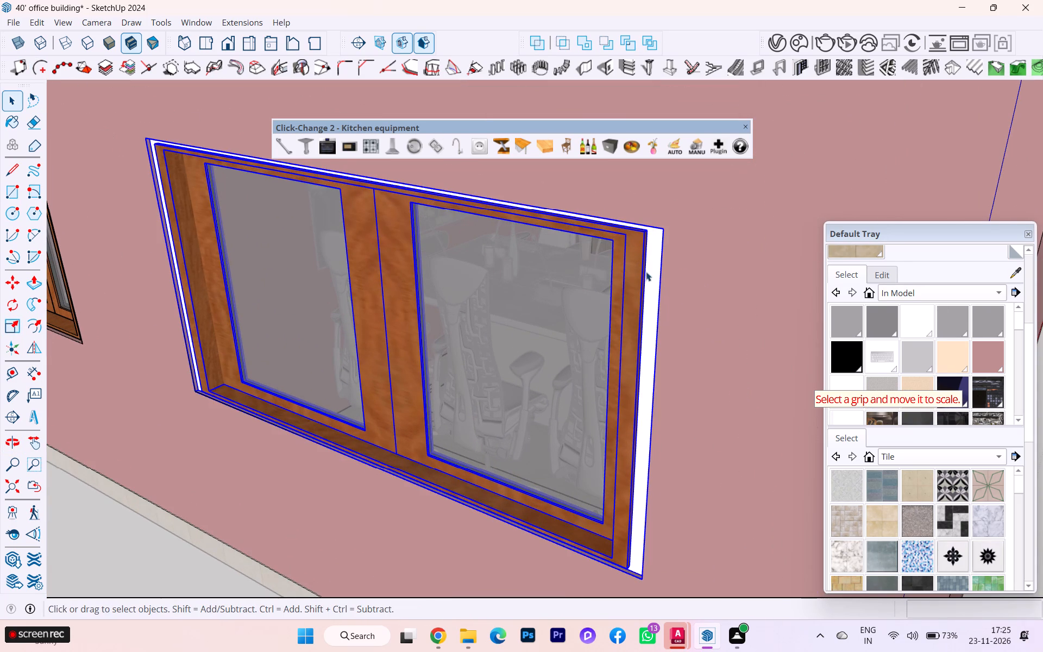
left_click(659, 283)
double_click(654, 290)
left_click(654, 290)
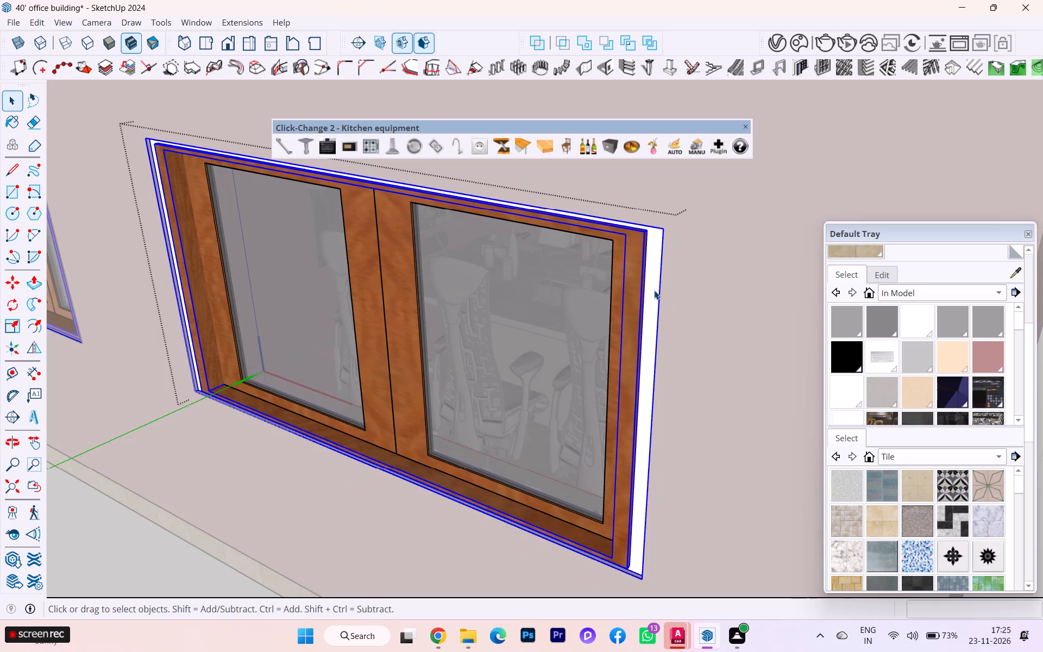
left_click(654, 290)
double_click(654, 290)
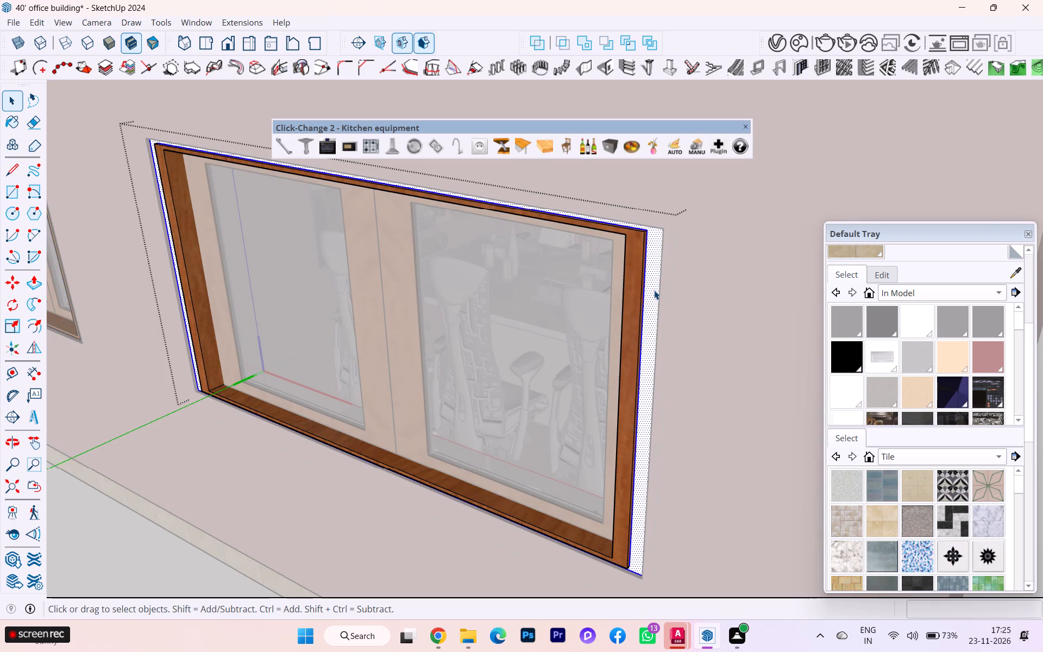
left_click(916, 291)
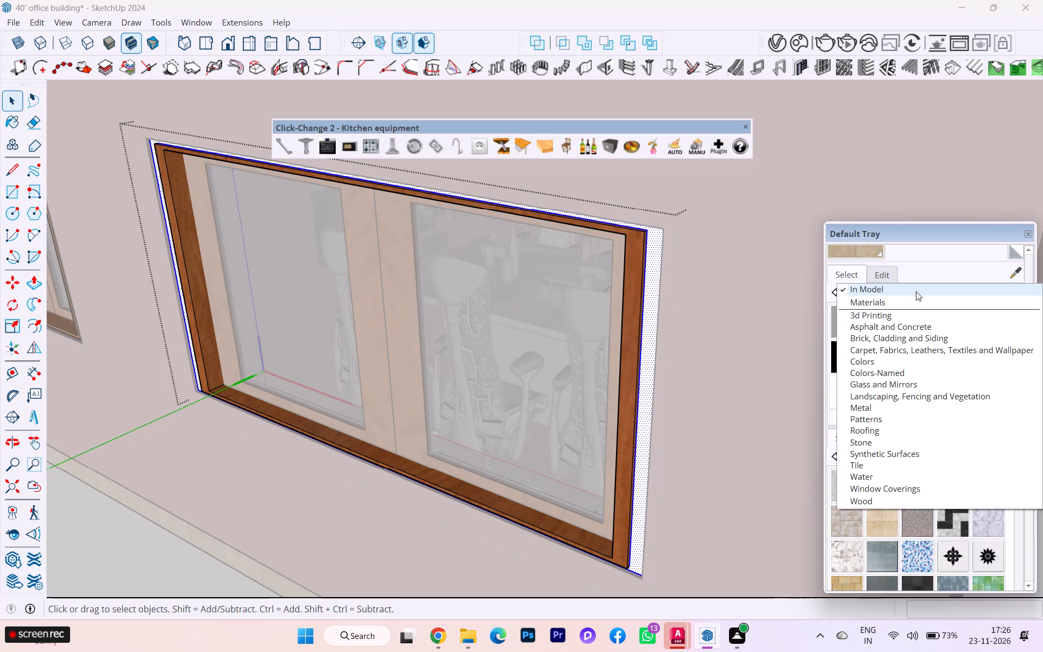
left_click(876, 507)
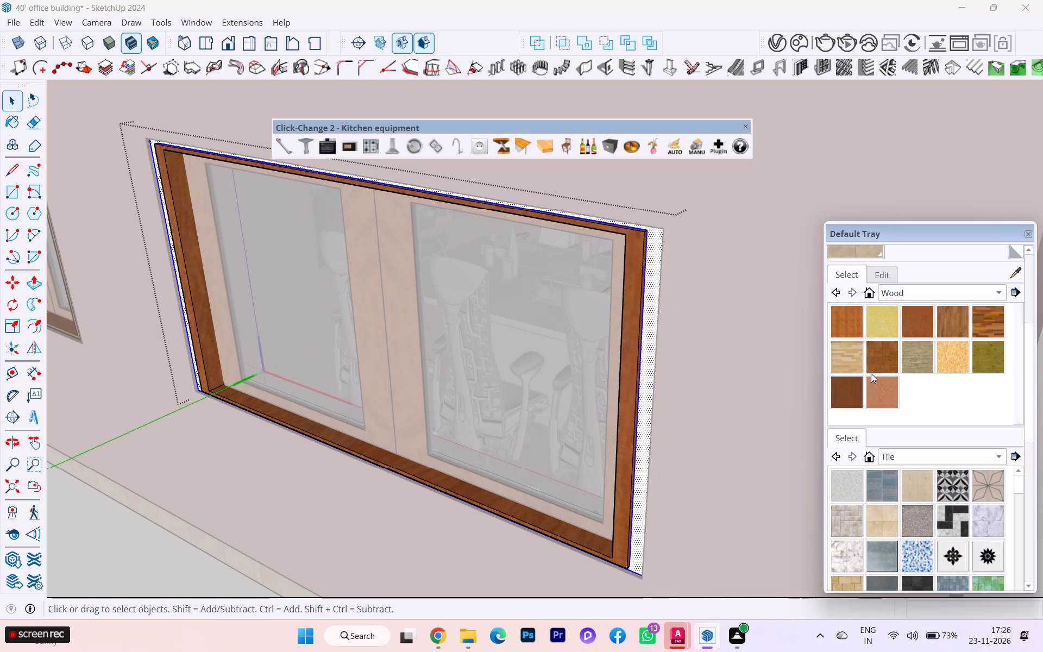
left_click(877, 392)
left_click(649, 266)
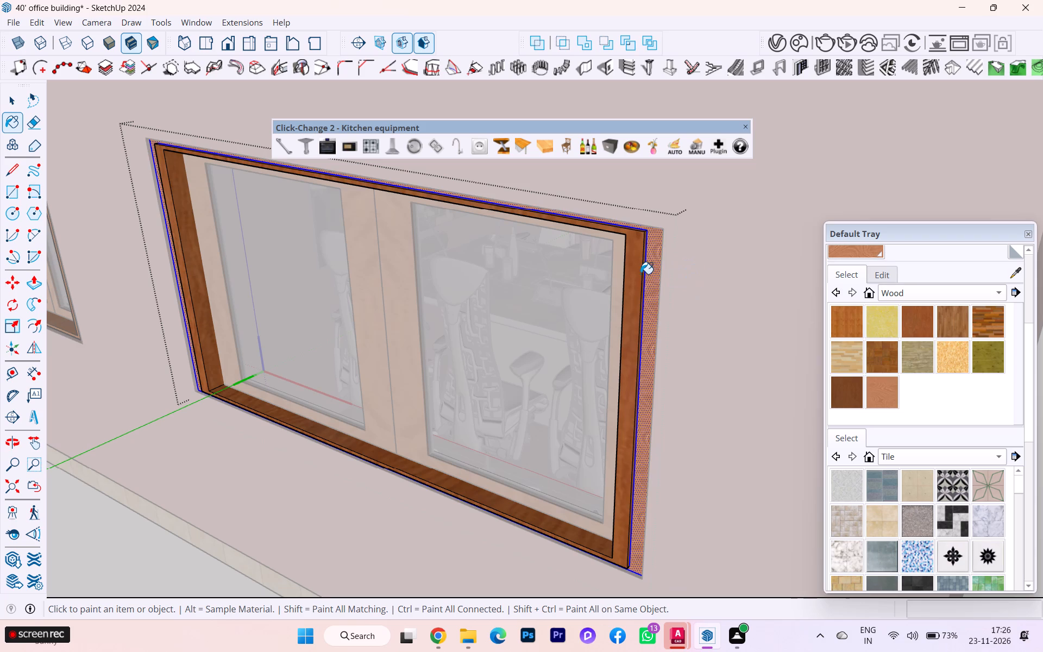
scroll(705, 294, "down", 7)
scroll(708, 300, "up", 1)
scroll(708, 300, "down", 6)
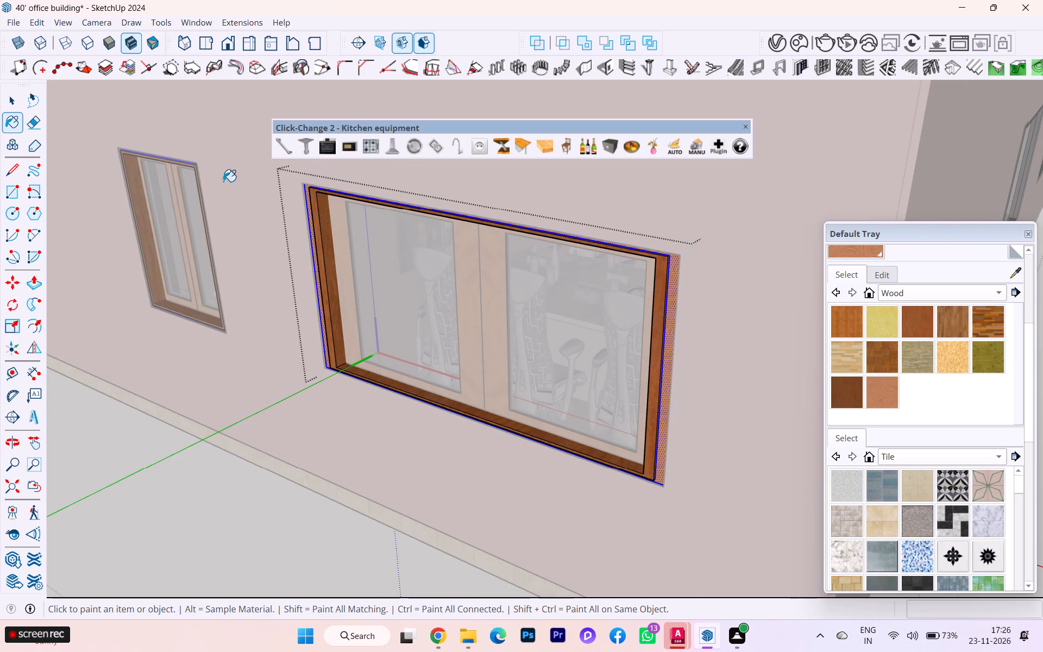
left_click(10, 97)
left_click(192, 490)
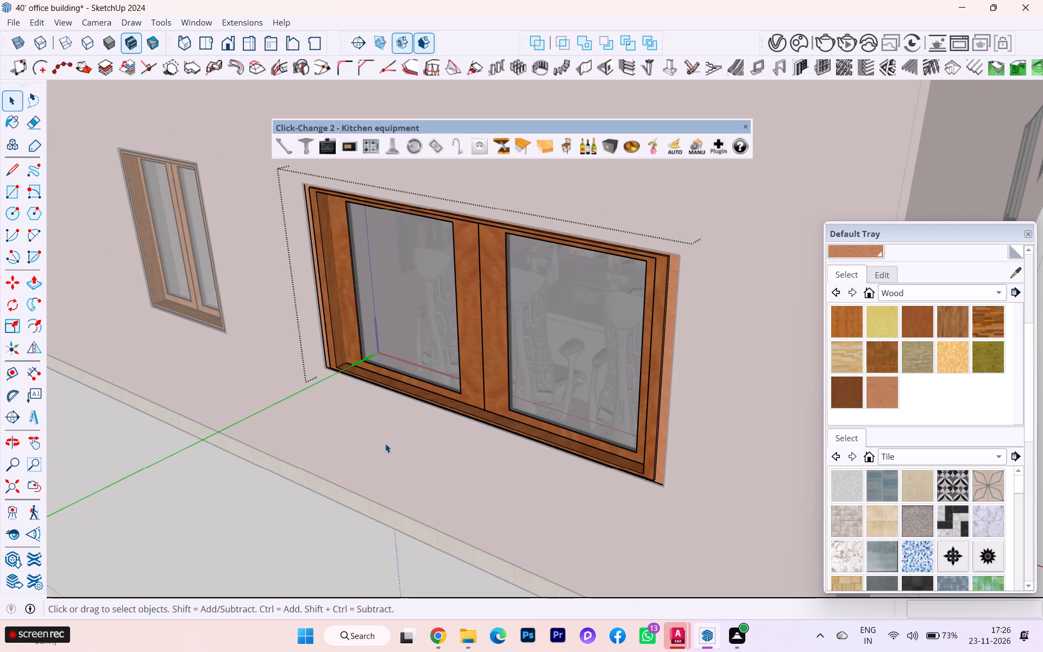
scroll(459, 438, "down", 4)
scroll(479, 436, "up", 1)
scroll(482, 435, "down", 4)
scroll(566, 402, "down", 2)
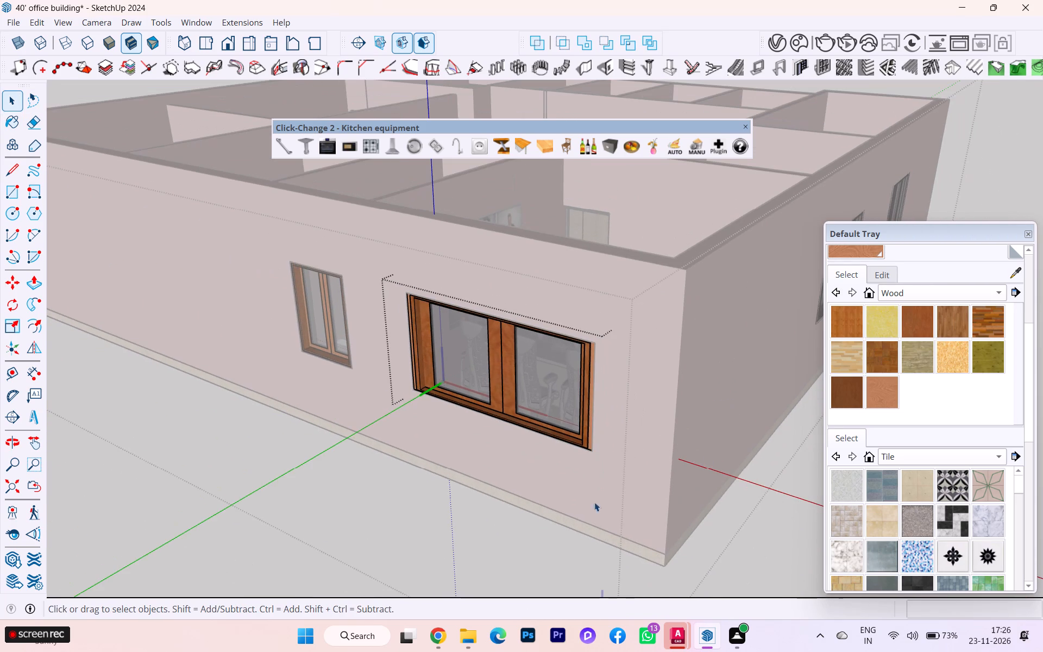
left_click(470, 535)
Check the windows and door along the outer wall from outside and close the building group.
scroll(629, 426, "down", 2)
scroll(632, 425, "up", 1)
scroll(633, 425, "down", 1)
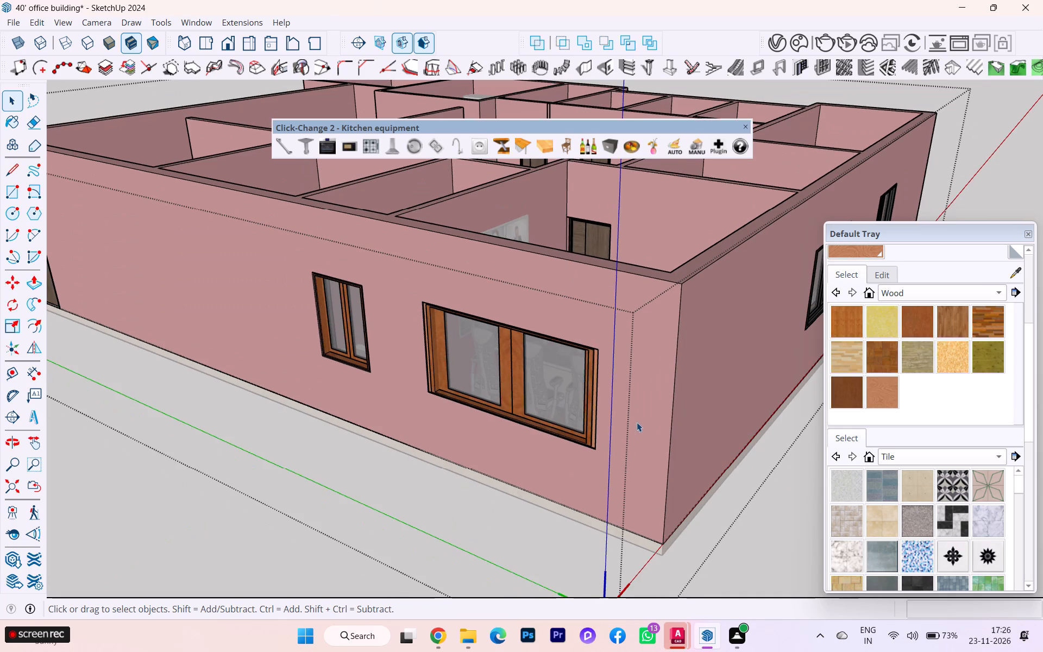
scroll(637, 422, "down", 4)
middle_click_drag(686, 377, 760, 333)
scroll(744, 346, "down", 4)
scroll(583, 387, "down", 3)
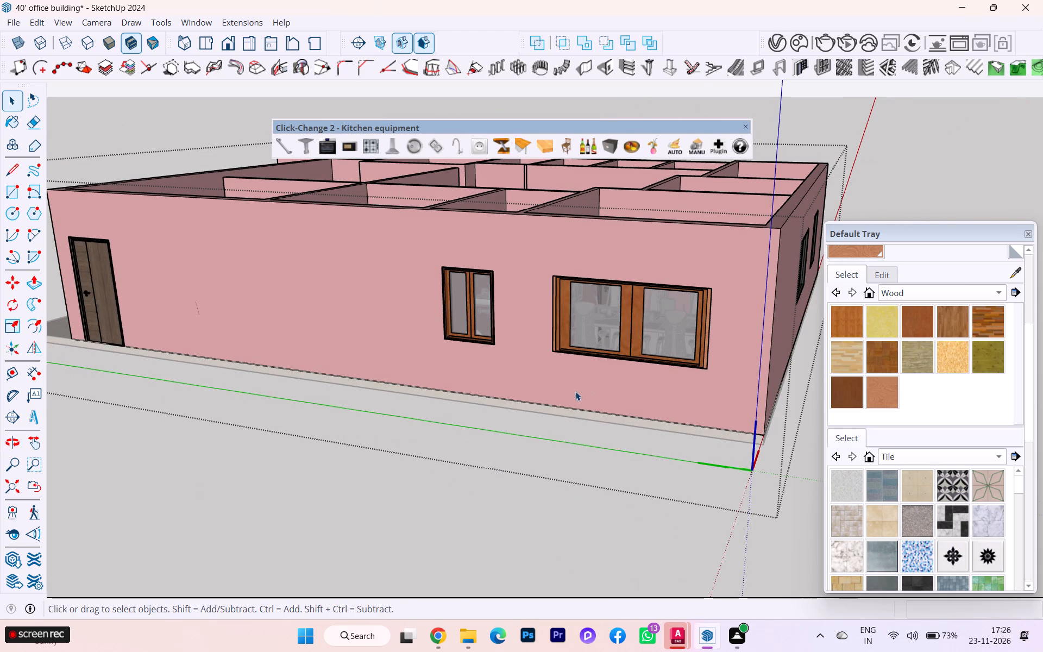
scroll(488, 390, "down", 5)
scroll(486, 391, "up", 2)
scroll(486, 391, "down", 5)
middle_click_drag(486, 402, 646, 510)
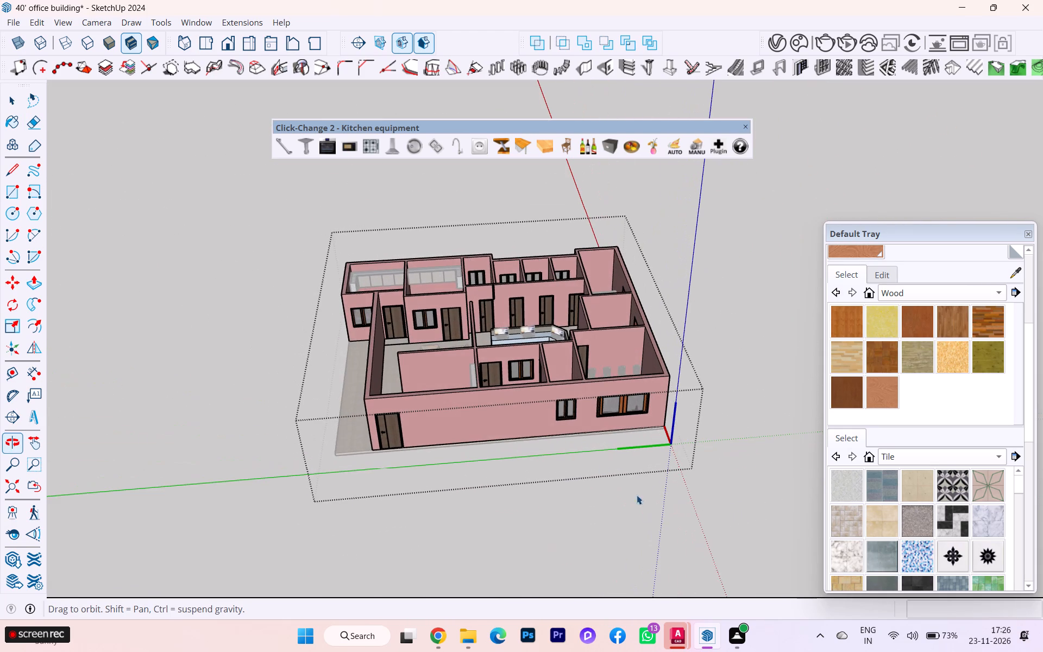
left_click(203, 243)
Examine the whole building from above and from the front, covering the kitchen, lounge, workstation and office rooms.
scroll(399, 293, "up", 5)
scroll(399, 293, "down", 2)
scroll(399, 293, "up", 3)
scroll(499, 300, "down", 3)
scroll(445, 311, "up", 1)
scroll(445, 311, "down", 1)
middle_click_drag(444, 312, 419, 382)
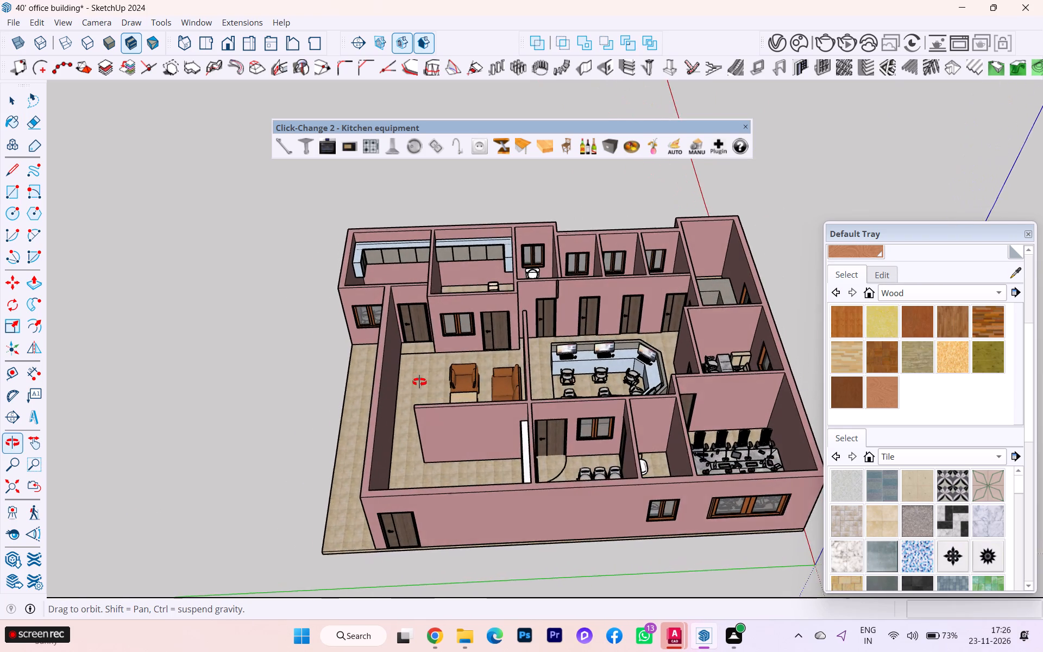
middle_click_drag(419, 382, 512, 361)
scroll(570, 298, "up", 6)
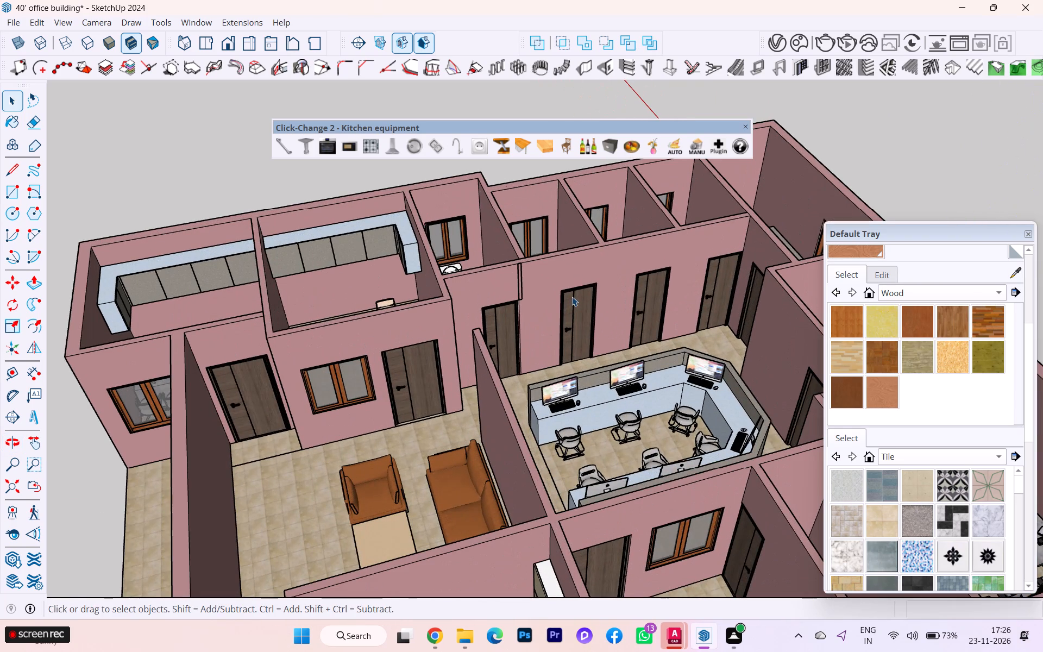
scroll(562, 300, "down", 3)
scroll(534, 306, "up", 5)
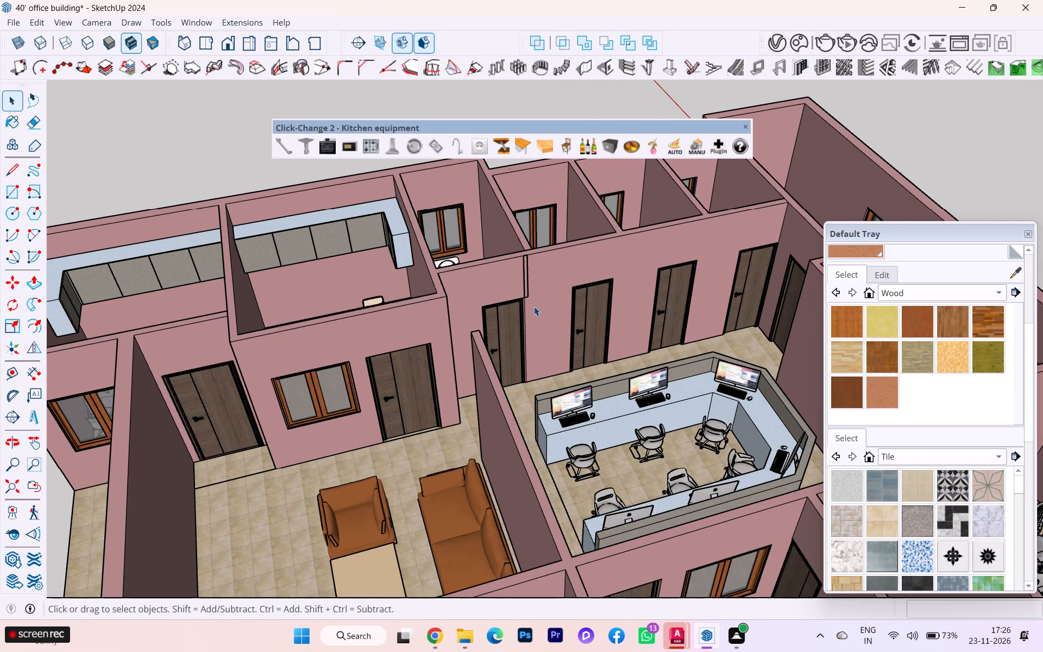
scroll(534, 306, "down", 5)
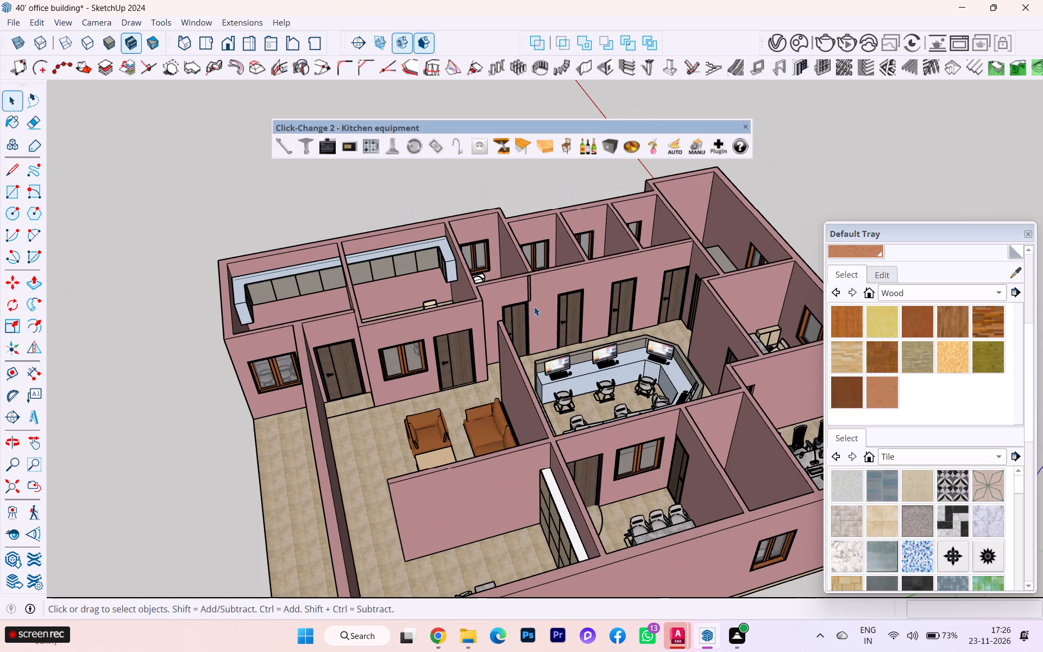
middle_click_drag(534, 306, 422, 228)
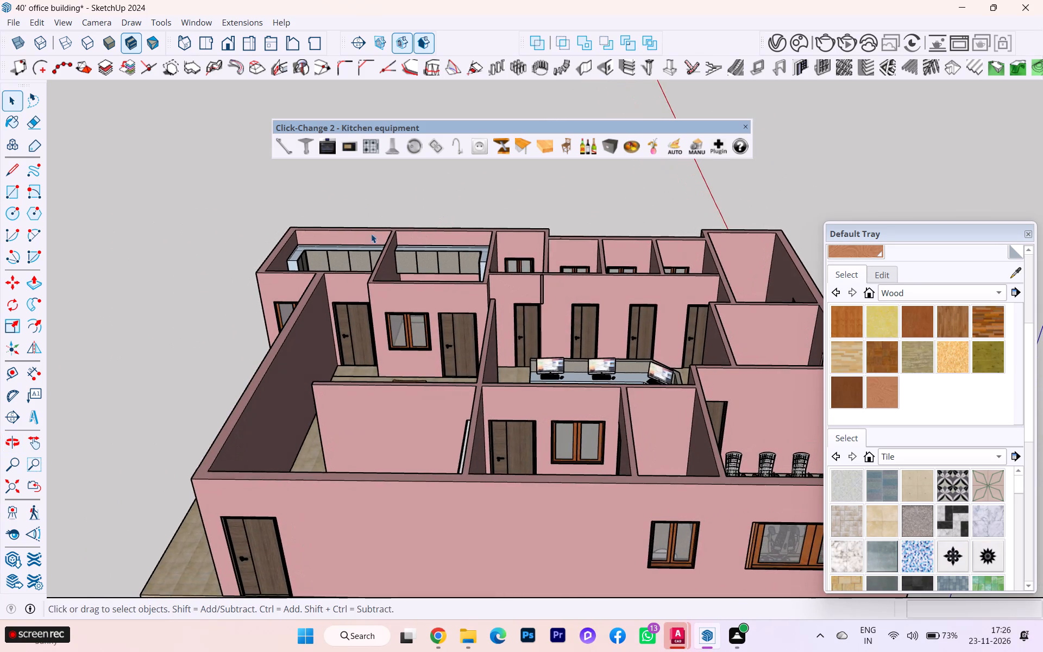
scroll(317, 250, "down", 3)
scroll(298, 264, "up", 2)
scroll(295, 267, "down", 1)
scroll(291, 284, "up", 2)
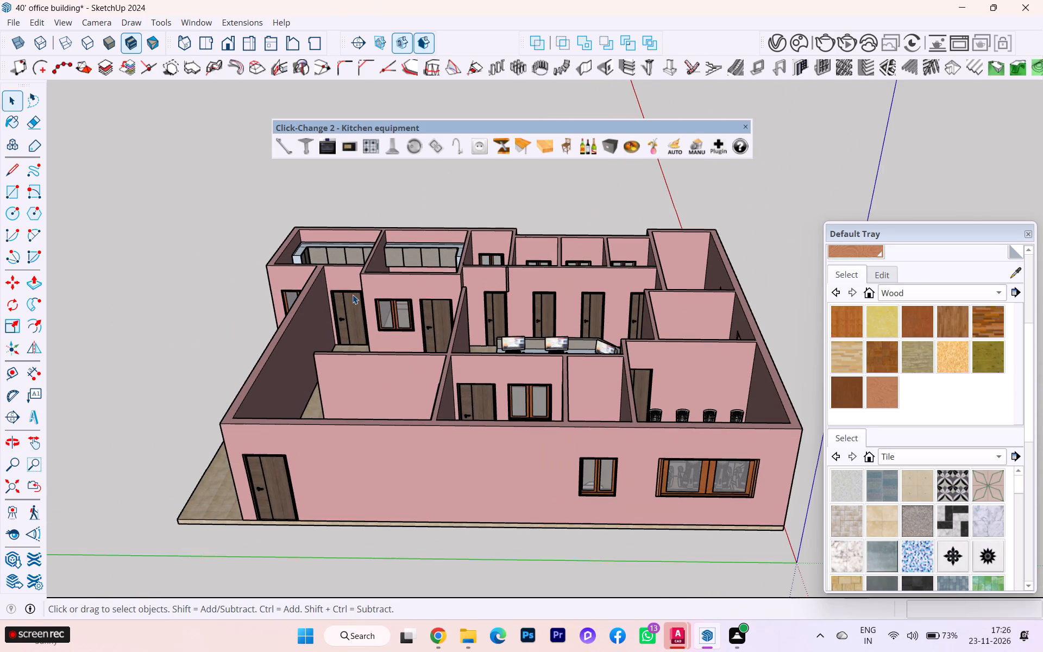
Examine the whole building from above on several sides, covering the offices, lounge, workstations, washrooms and outer walls.
scroll(353, 294, "up", 2)
scroll(353, 294, "down", 2)
middle_click_drag(363, 319, 343, 431)
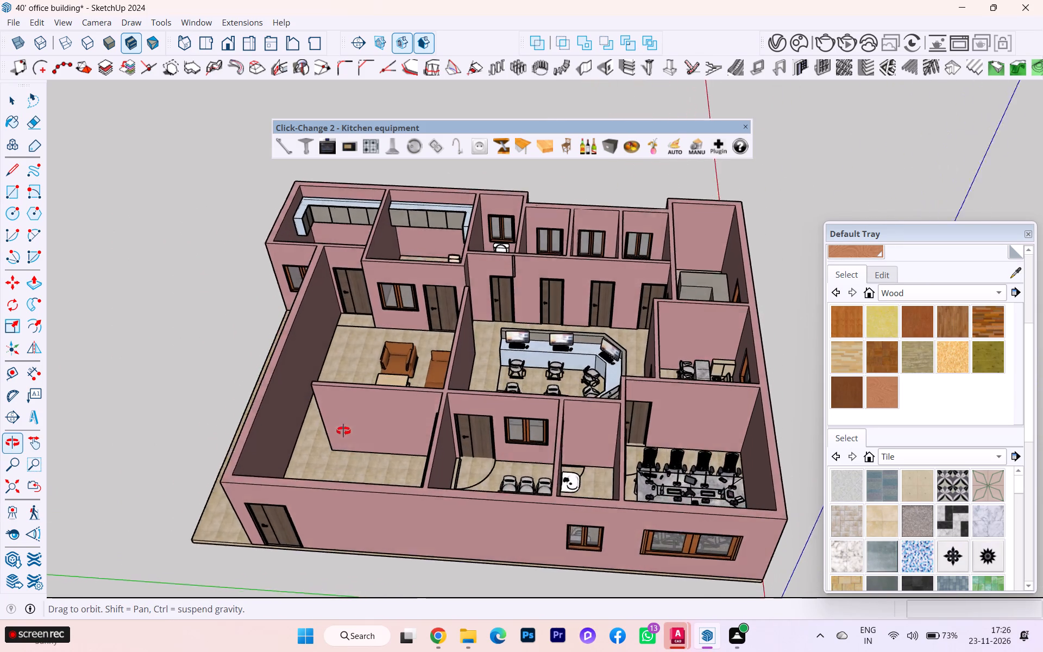
middle_click_drag(343, 431, 355, 452)
scroll(425, 383, "down", 1)
scroll(425, 383, "up", 2)
scroll(425, 383, "down", 2)
scroll(441, 374, "up", 3)
scroll(450, 363, "down", 2)
scroll(419, 314, "down", 2)
middle_click_drag(438, 315, 442, 315)
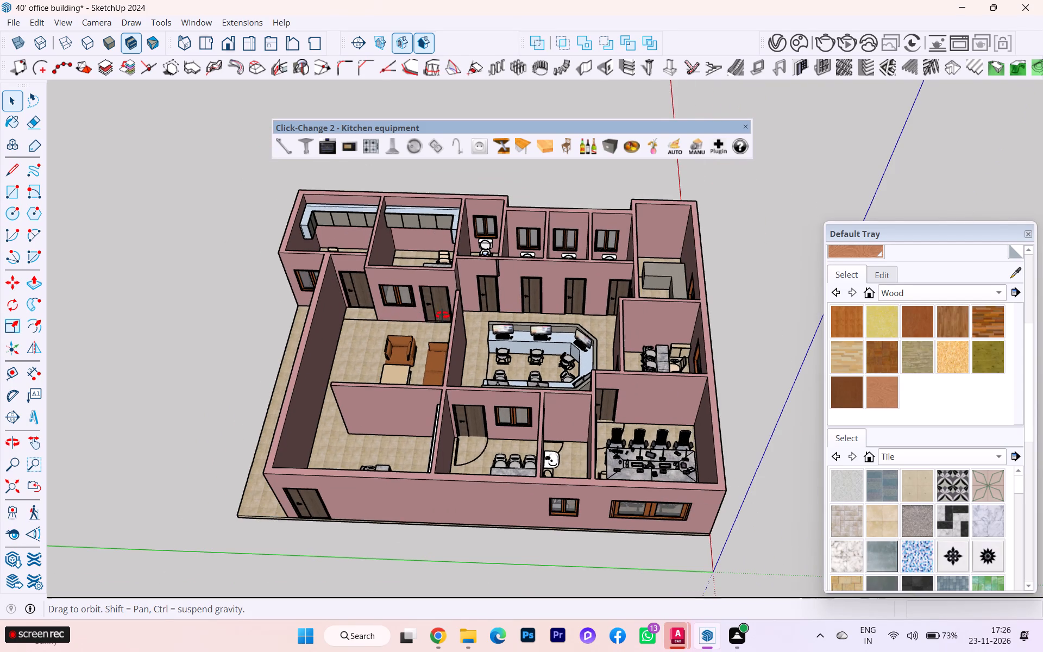
middle_click_drag(442, 315, 859, 225)
scroll(514, 333, "down", 1)
middle_click_drag(512, 334, 690, 299)
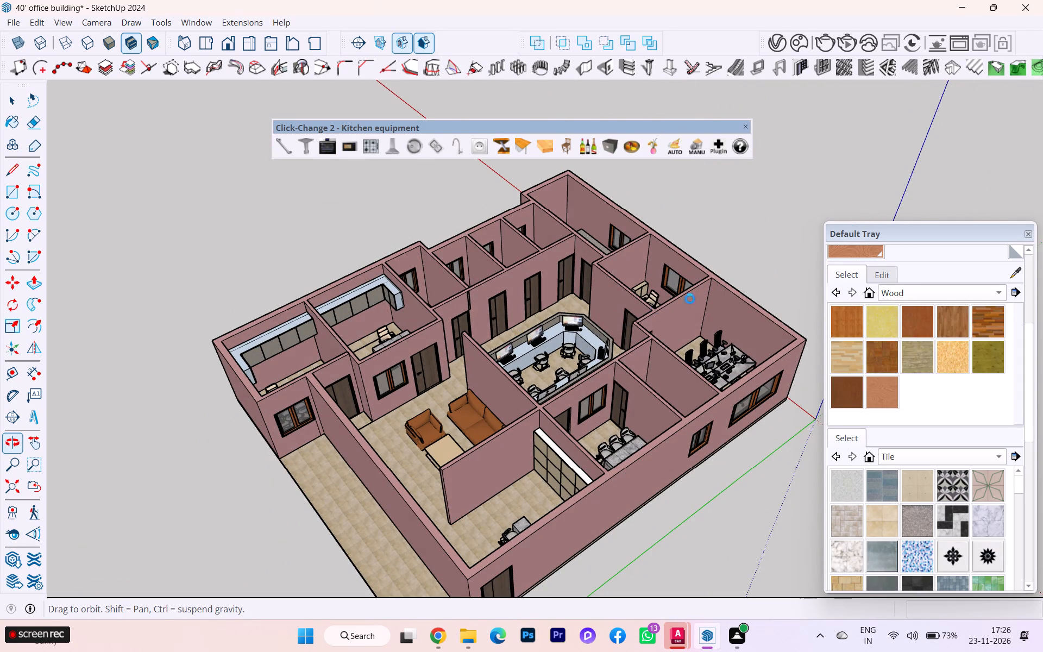
middle_click_drag(690, 299, 723, 292)
scroll(655, 305, "down", 1)
scroll(639, 309, "up", 1)
scroll(550, 319, "down", 1)
scroll(486, 347, "down", 7)
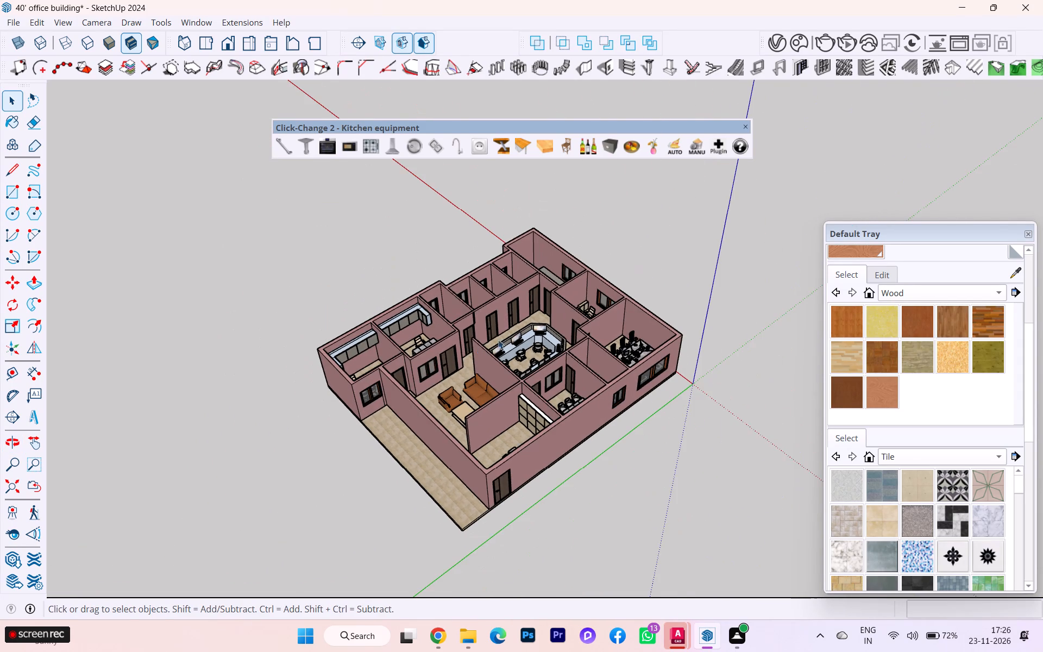
scroll(506, 339, "down", 1)
scroll(506, 339, "up", 3)
scroll(491, 348, "down", 1)
scroll(490, 349, "up", 1)
scroll(460, 356, "down", 1)
Frame the building from an angle above the lounge and workstation area and save the view as a new scene.
middle_click_drag(462, 357, 670, 361)
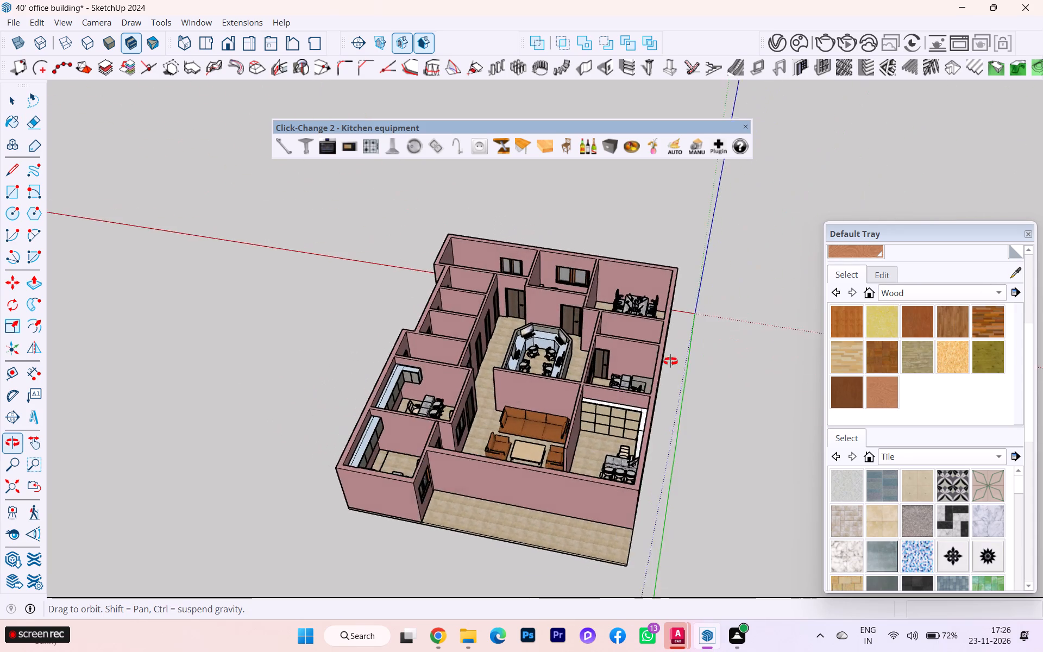
middle_click_drag(670, 361, 733, 387)
scroll(645, 390, "up", 5)
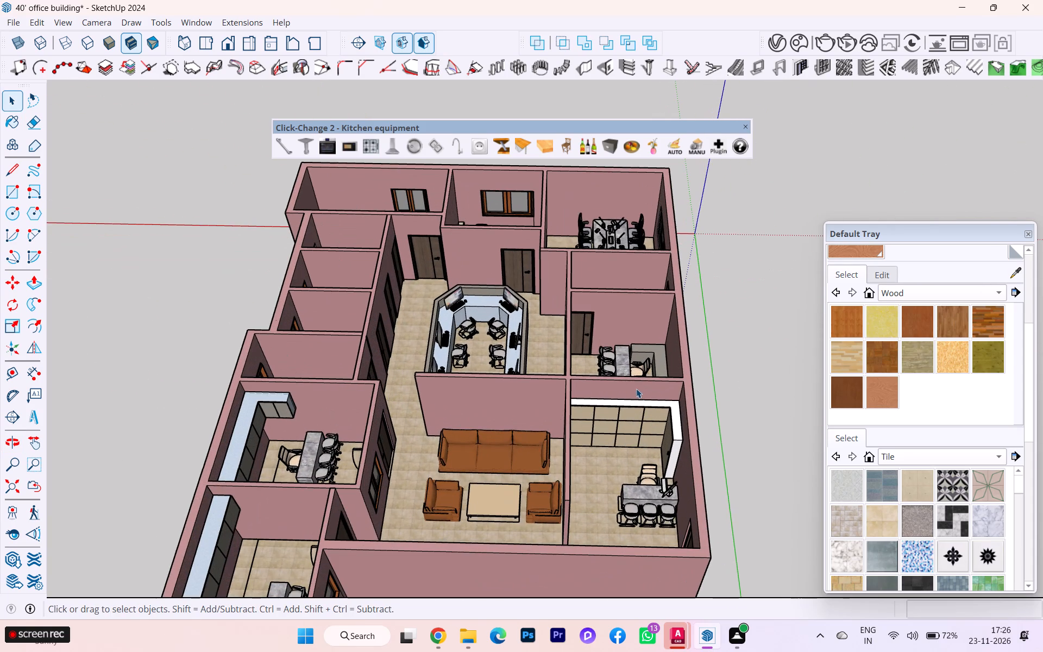
scroll(630, 383, "up", 2)
scroll(629, 383, "down", 1)
scroll(629, 383, "up", 1)
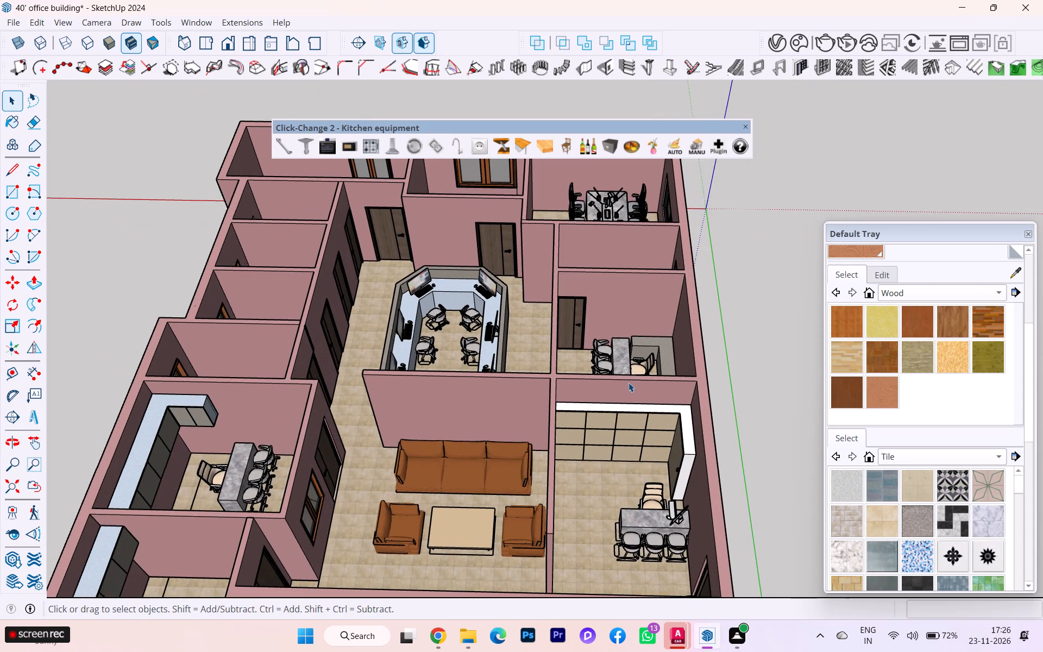
scroll(629, 383, "down", 6)
scroll(421, 420, "up", 3)
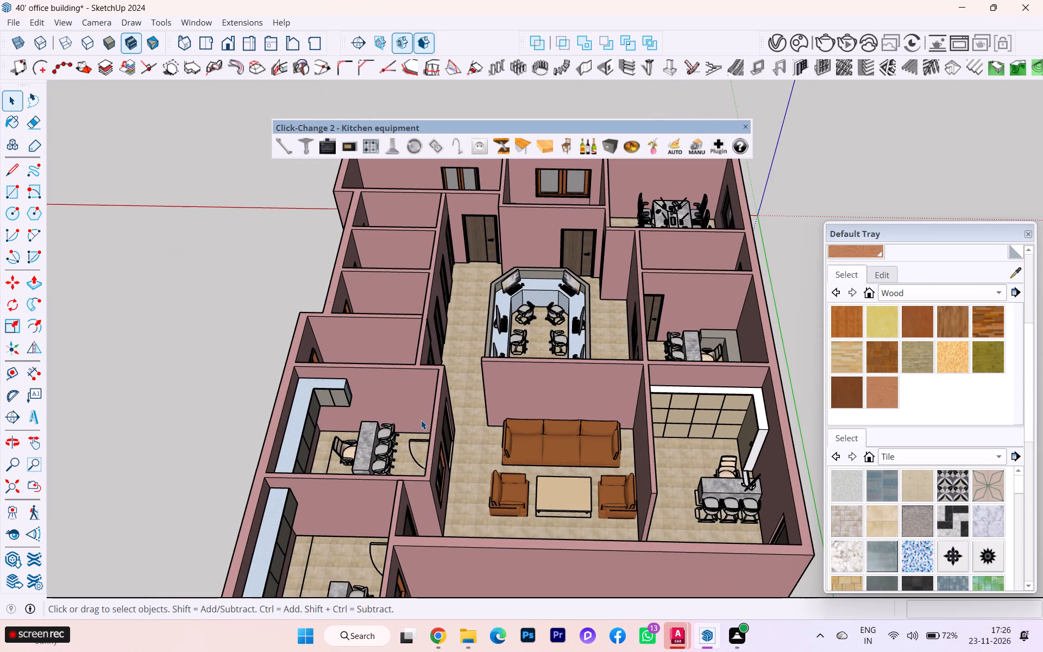
scroll(432, 405, "down", 2)
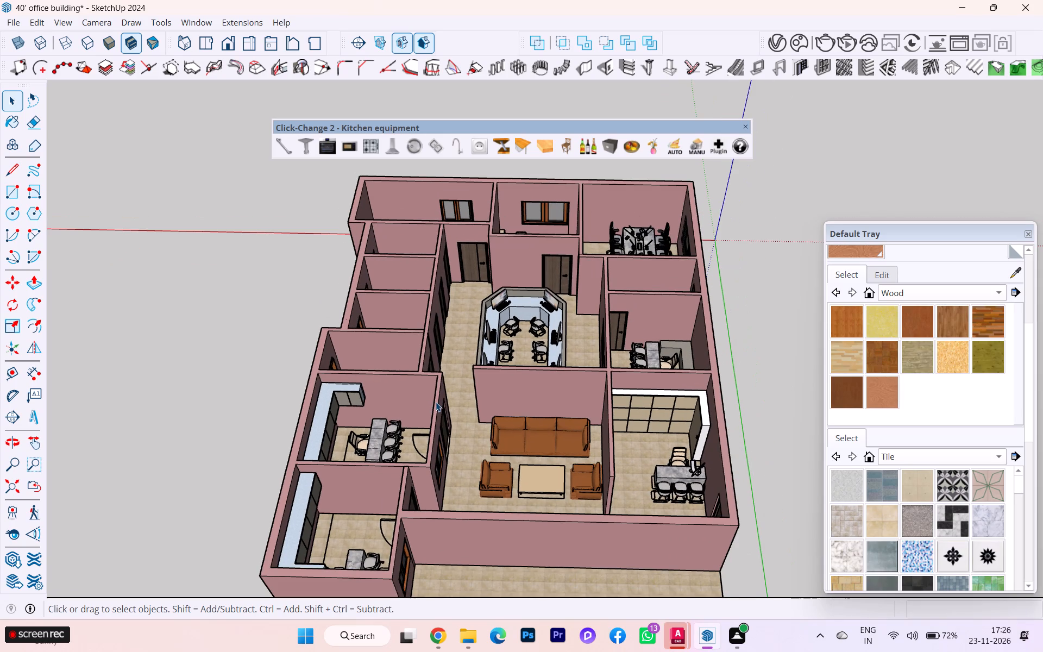
scroll(559, 268, "up", 2)
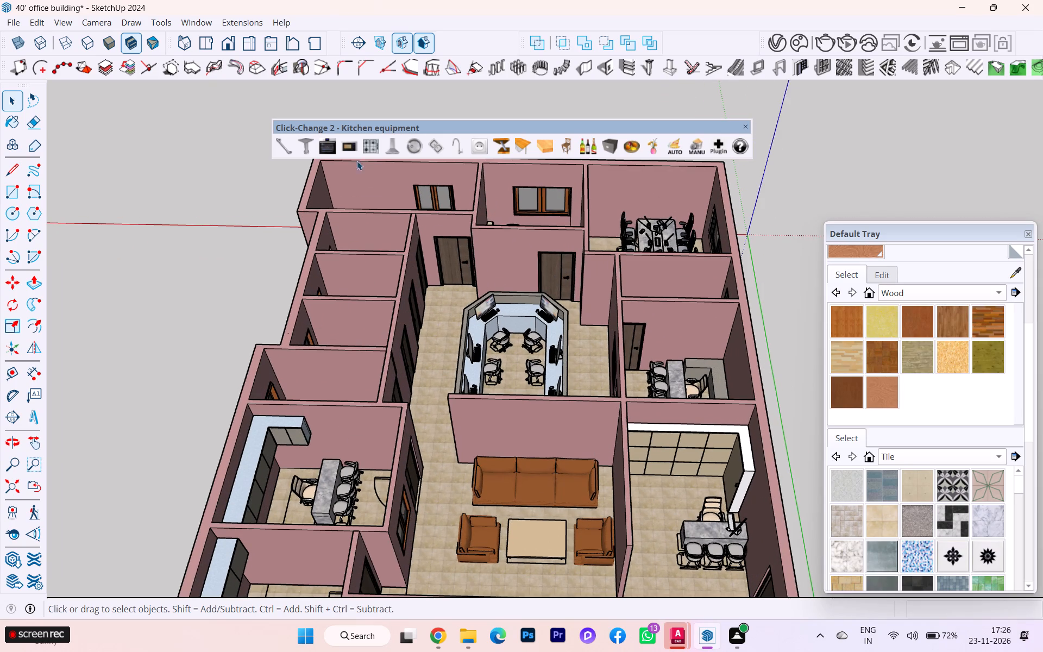
left_click(45, 11)
left_click(32, 22)
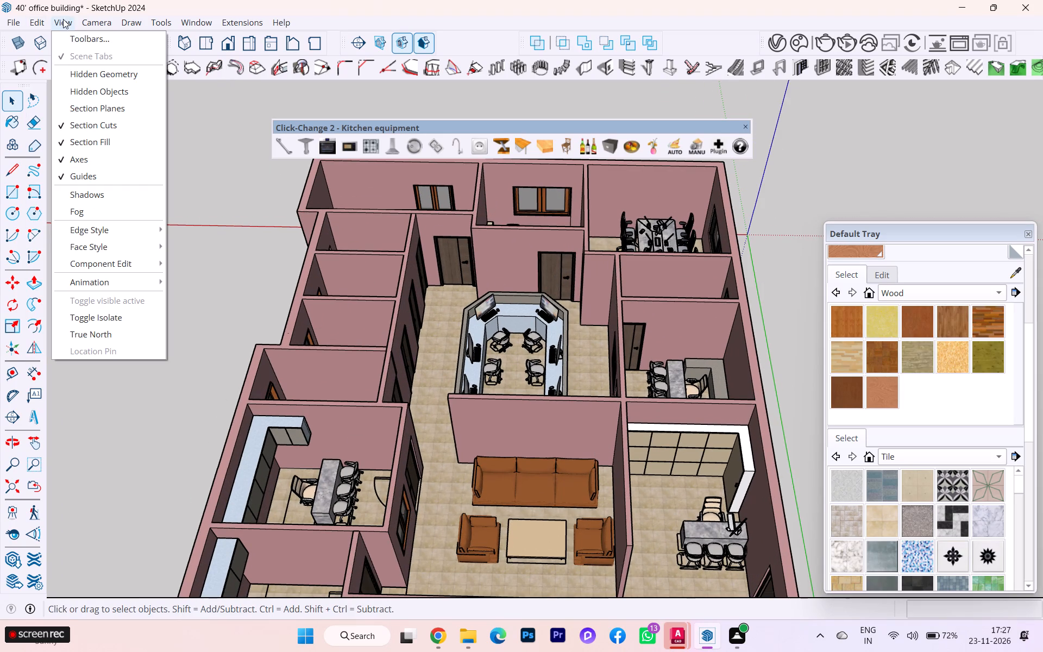
left_click(98, 277)
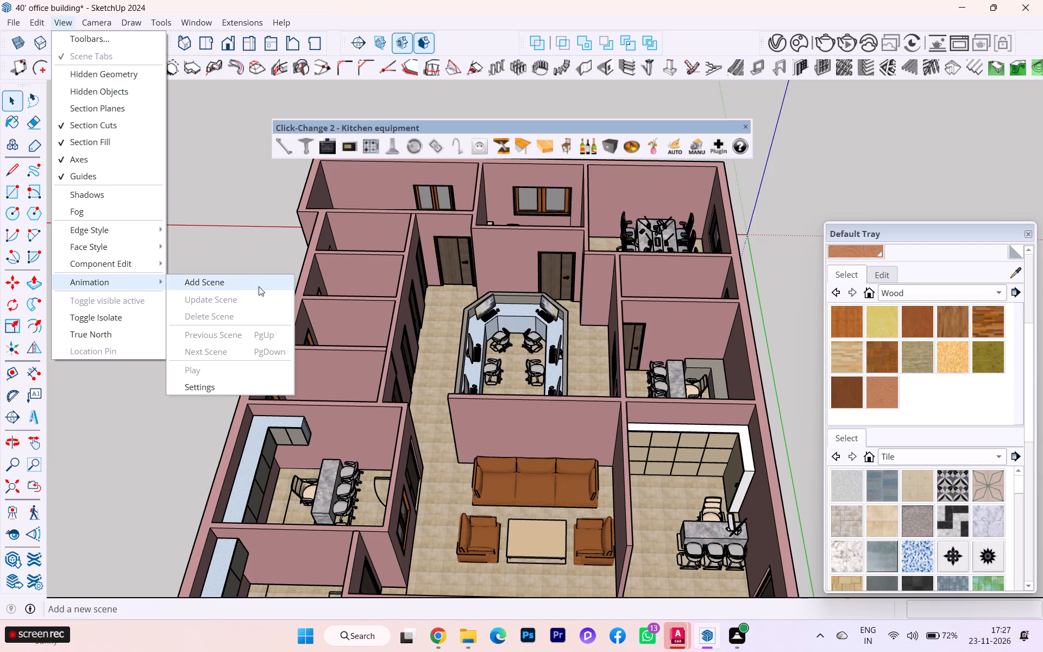
left_click(259, 286)
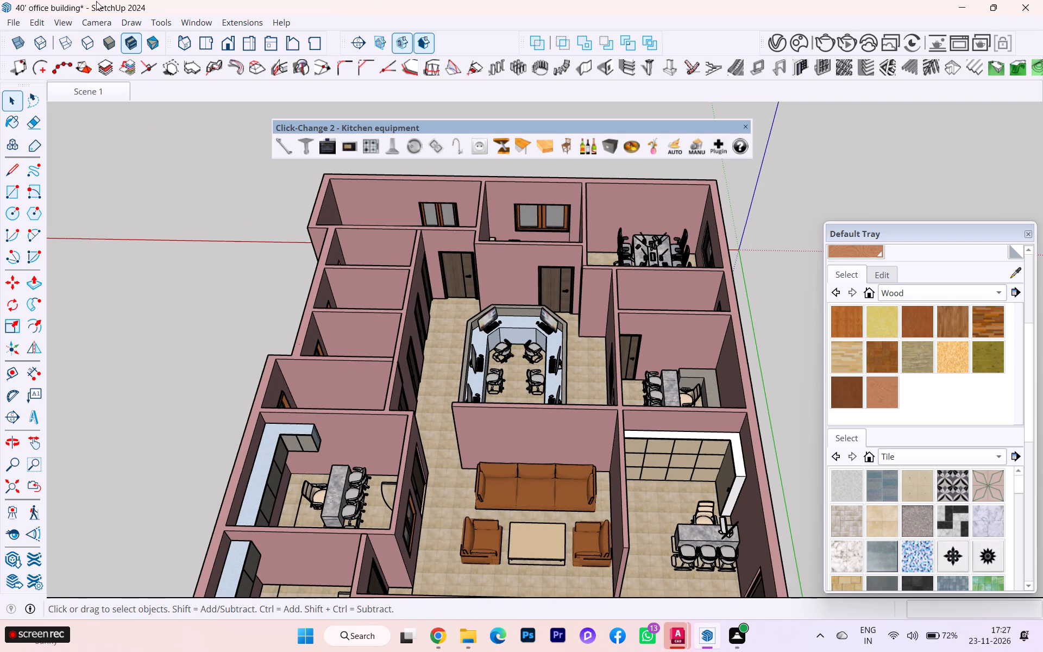
Switch to the standard top view of the floor plan and update the first scene with it.
left_click(207, 46)
scroll(299, 242, "down", 4)
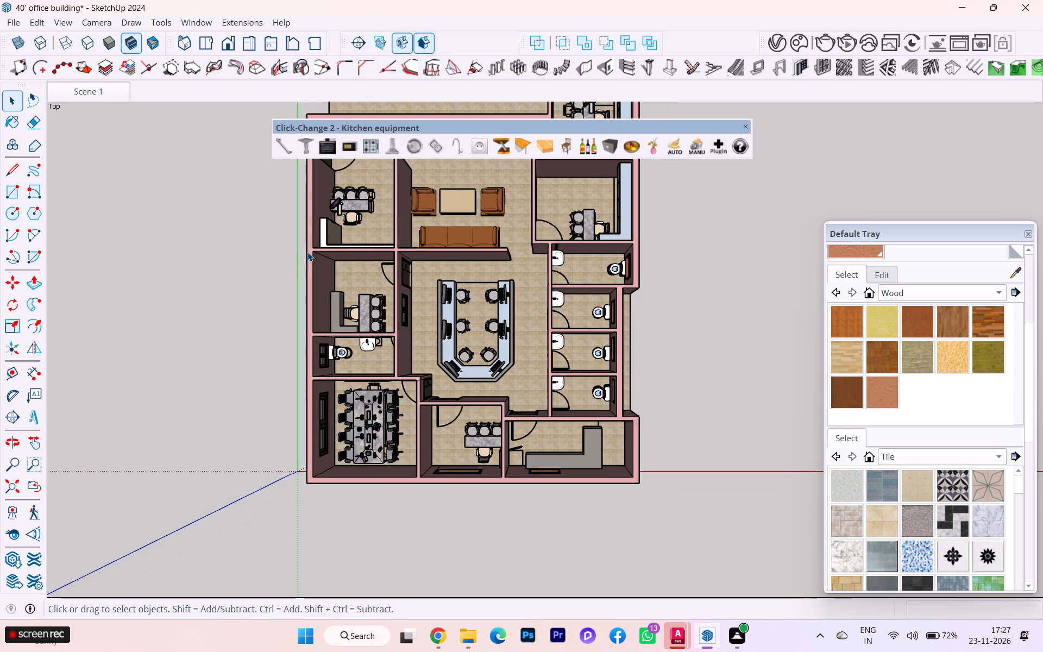
scroll(323, 267, "down", 3)
scroll(357, 305, "down", 2)
scroll(284, 179, "up", 3)
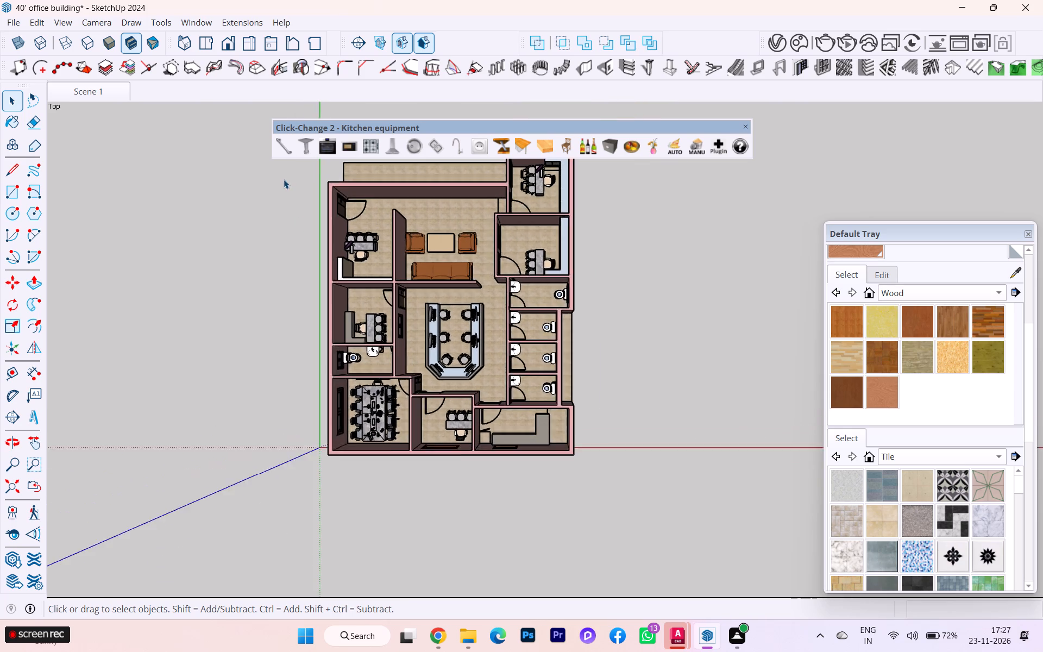
scroll(284, 179, "up", 3)
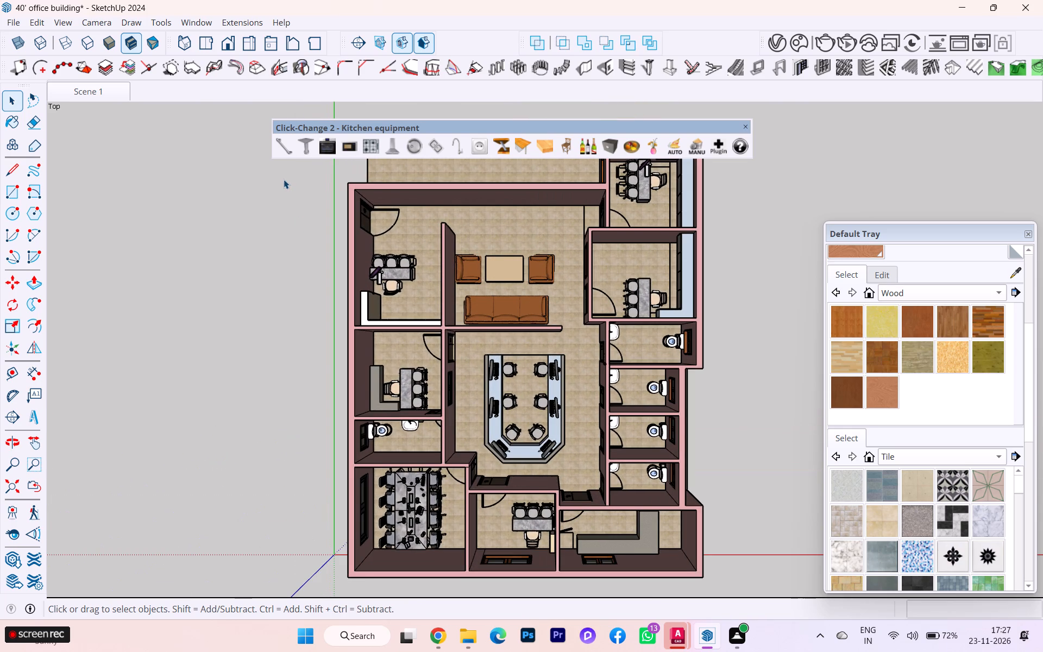
right_click(103, 93)
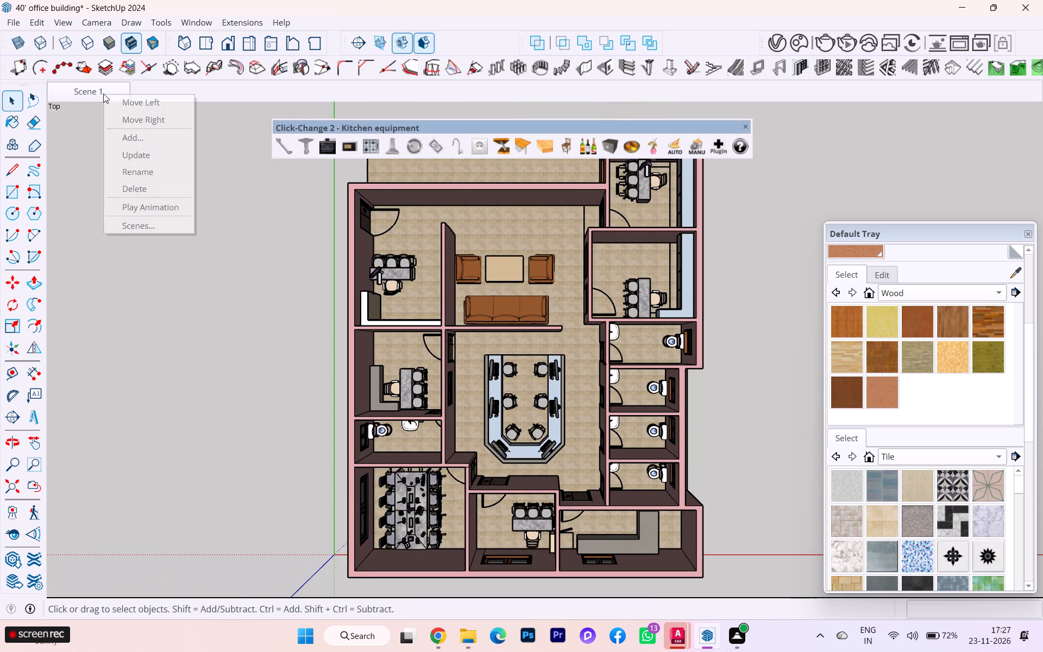
left_click(125, 152)
Add a second scene and update it with the standard right-side view of the building.
right_click(91, 92)
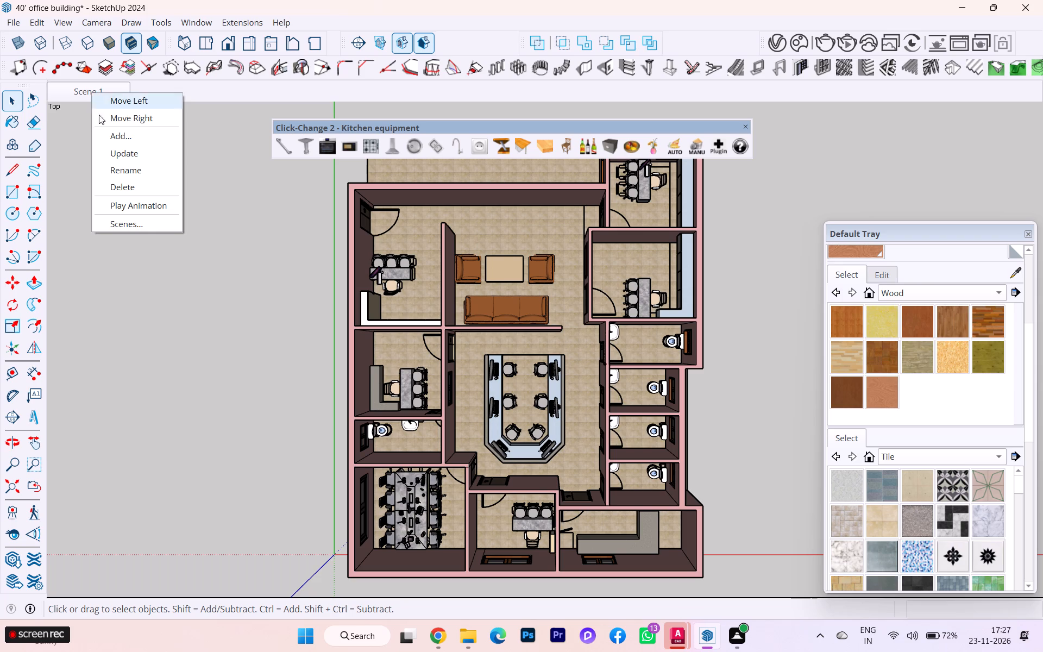
left_click(108, 133)
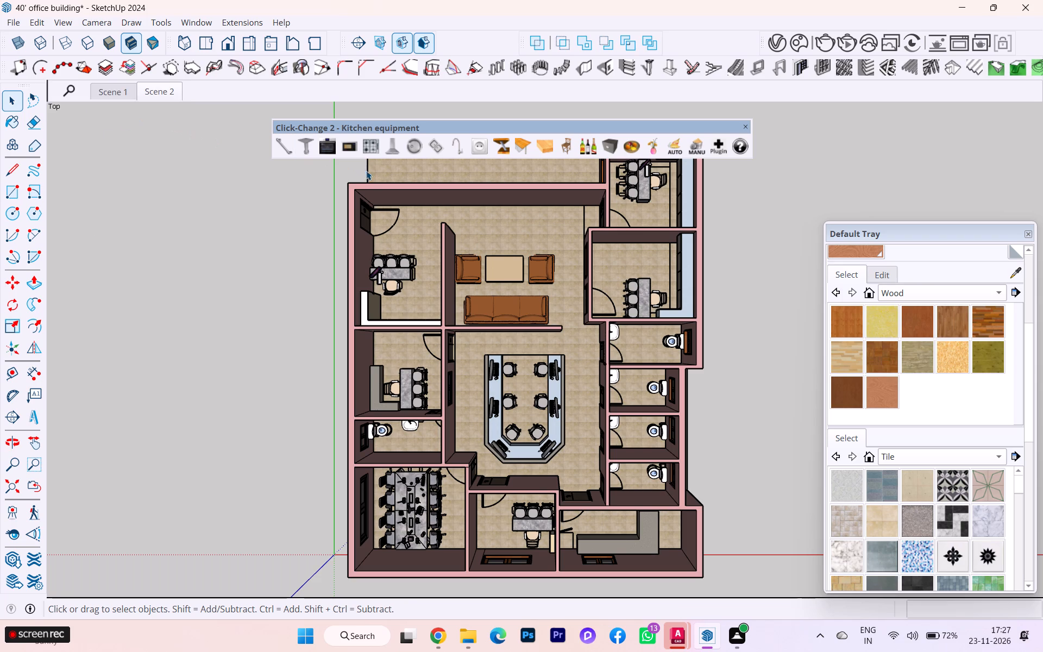
left_click(243, 47)
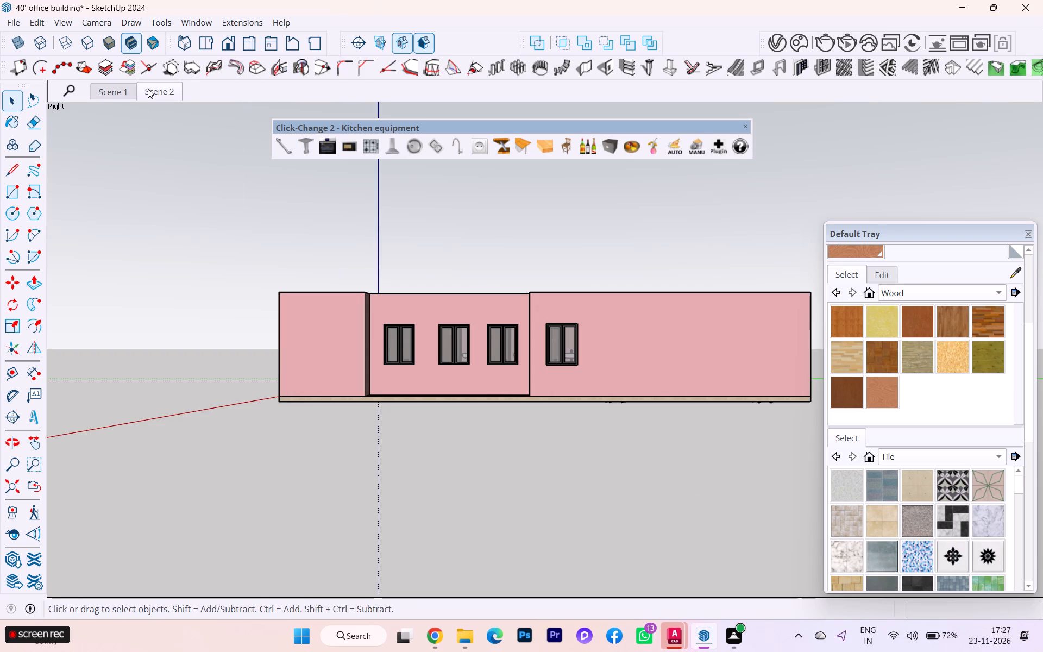
right_click(148, 89)
left_click(178, 147)
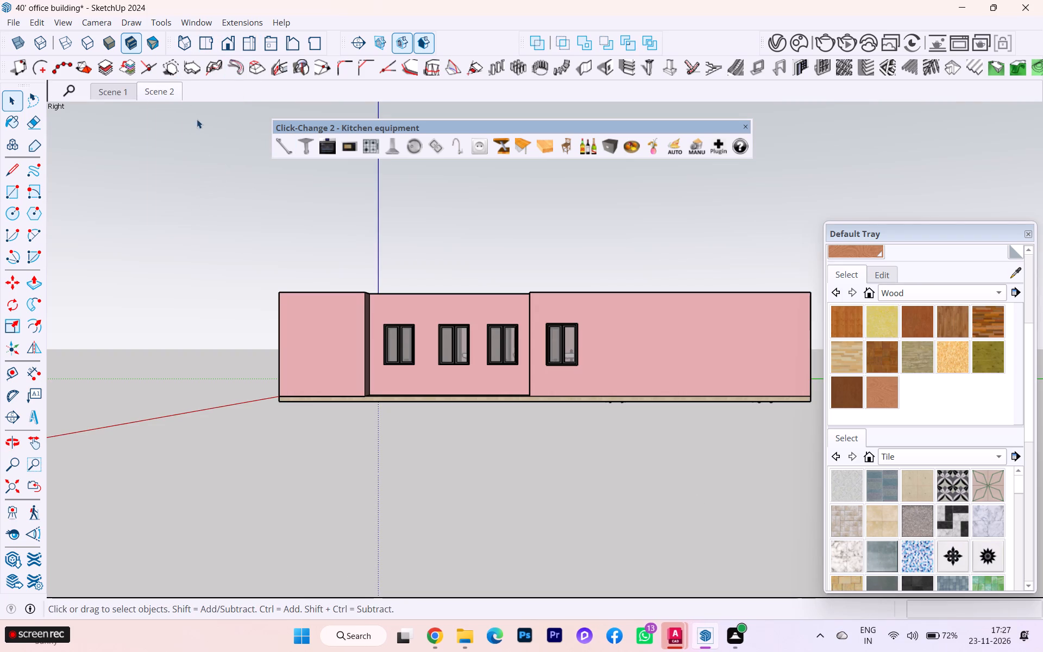
Add a third scene from the current right-side view.
right_click(168, 87)
left_click(191, 128)
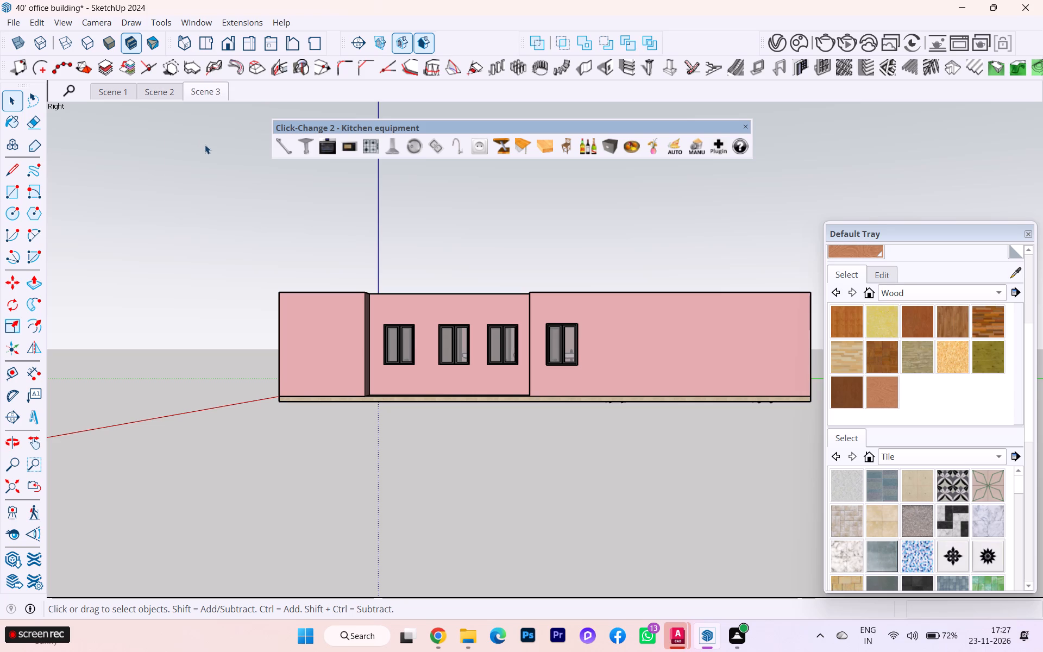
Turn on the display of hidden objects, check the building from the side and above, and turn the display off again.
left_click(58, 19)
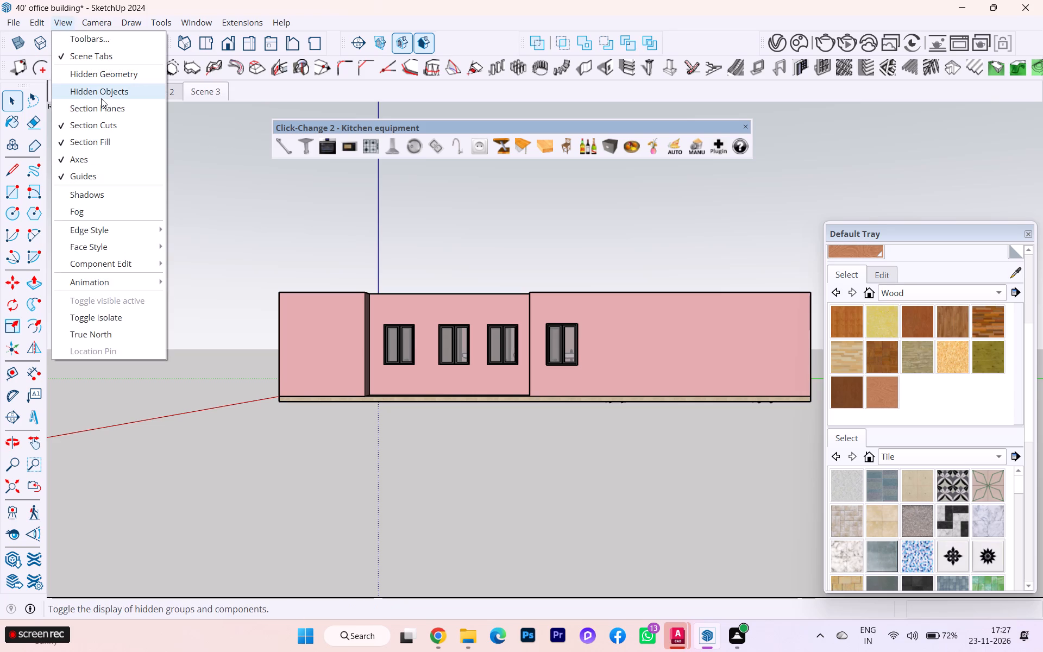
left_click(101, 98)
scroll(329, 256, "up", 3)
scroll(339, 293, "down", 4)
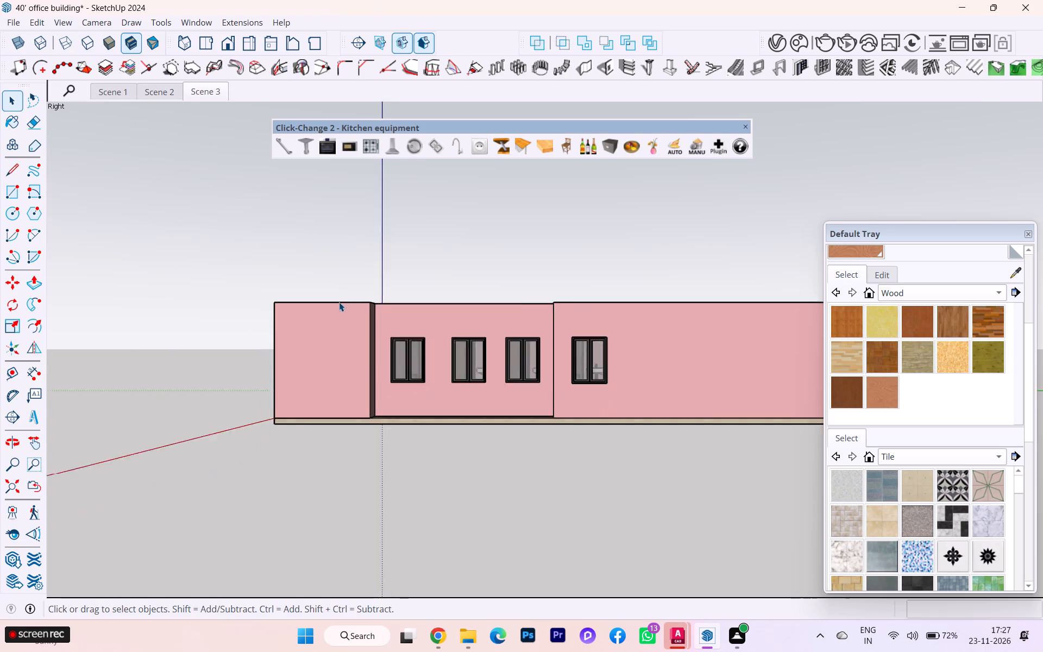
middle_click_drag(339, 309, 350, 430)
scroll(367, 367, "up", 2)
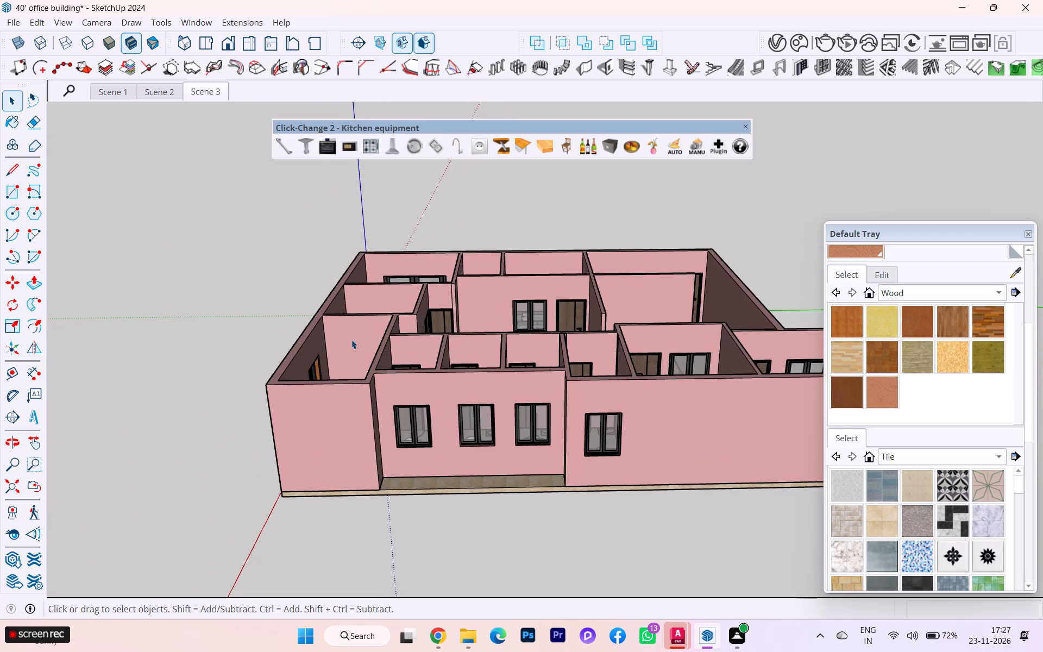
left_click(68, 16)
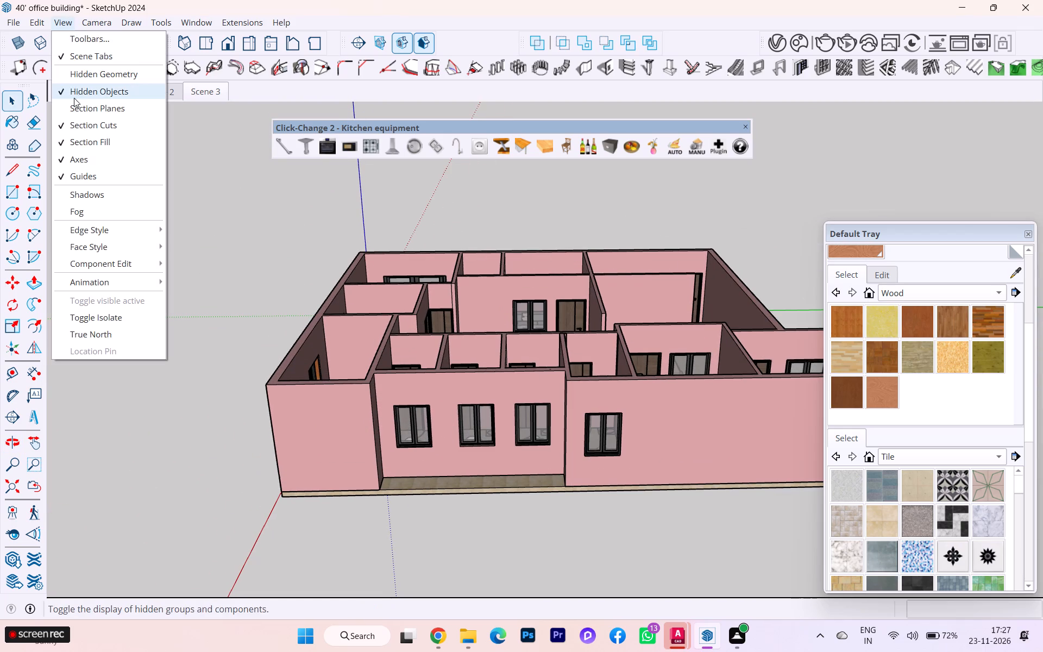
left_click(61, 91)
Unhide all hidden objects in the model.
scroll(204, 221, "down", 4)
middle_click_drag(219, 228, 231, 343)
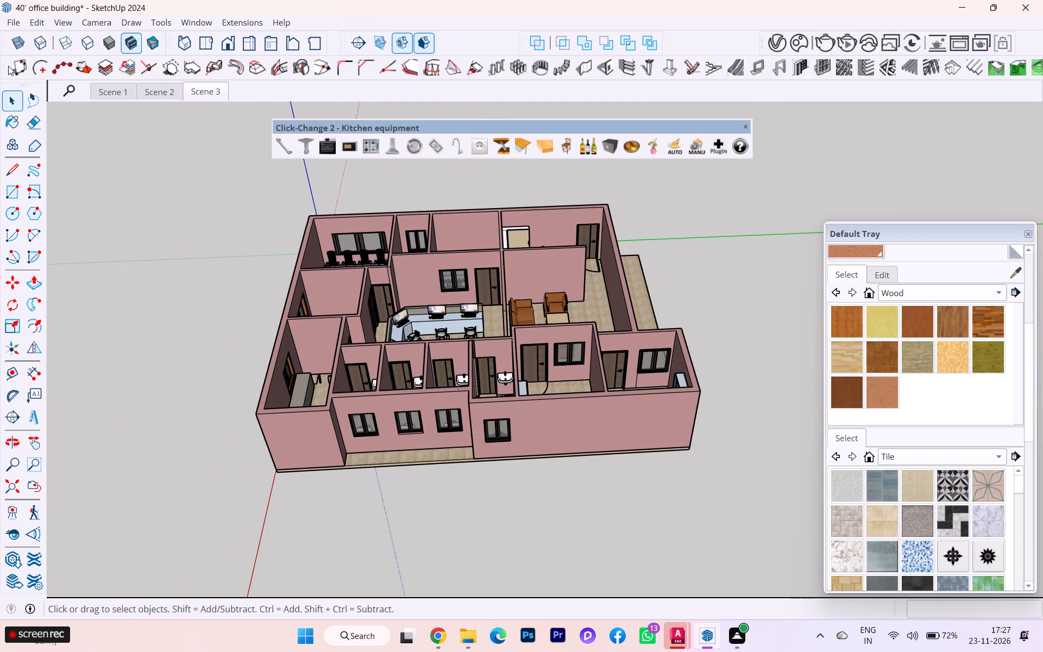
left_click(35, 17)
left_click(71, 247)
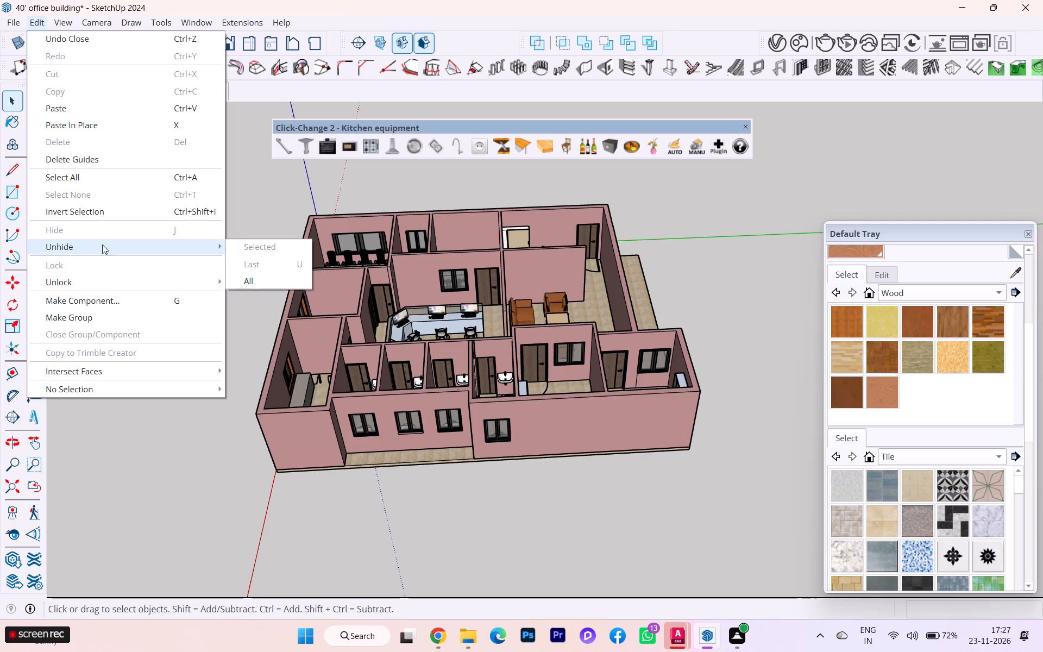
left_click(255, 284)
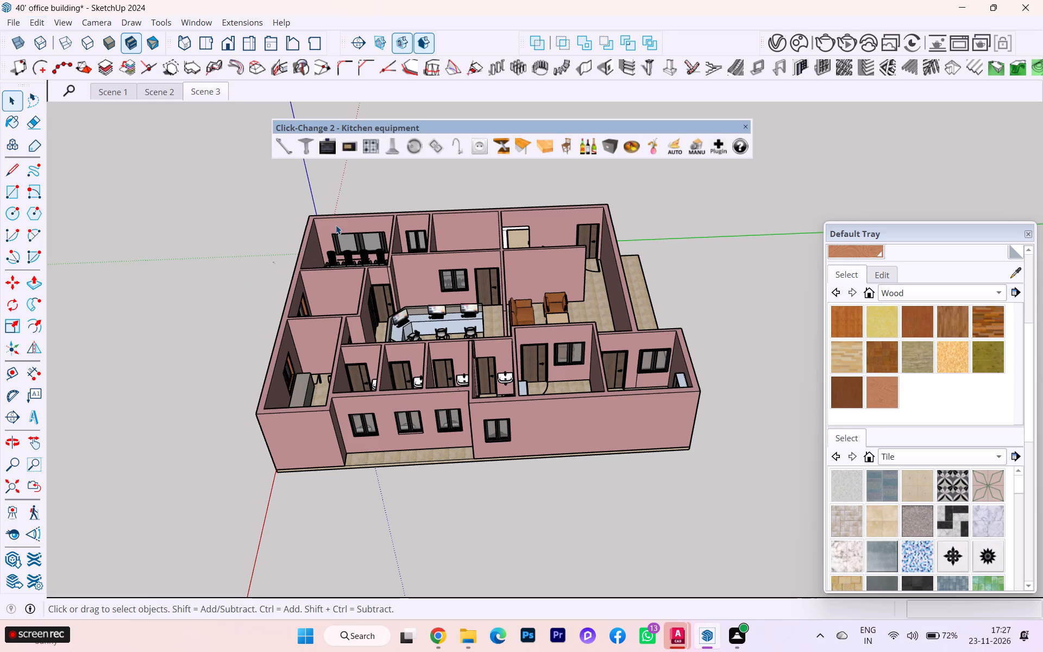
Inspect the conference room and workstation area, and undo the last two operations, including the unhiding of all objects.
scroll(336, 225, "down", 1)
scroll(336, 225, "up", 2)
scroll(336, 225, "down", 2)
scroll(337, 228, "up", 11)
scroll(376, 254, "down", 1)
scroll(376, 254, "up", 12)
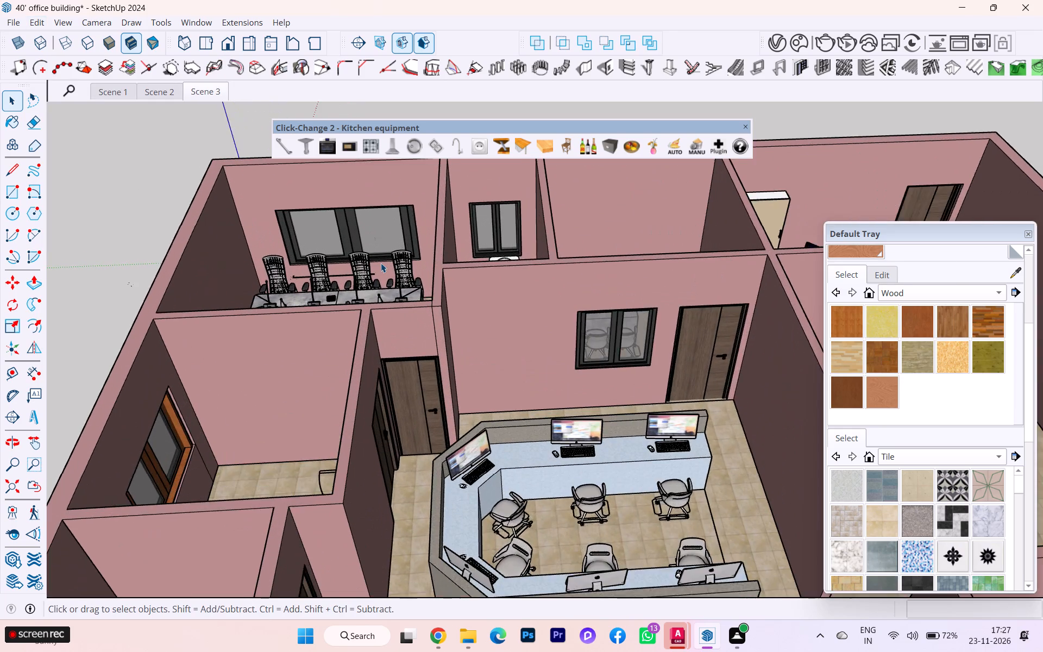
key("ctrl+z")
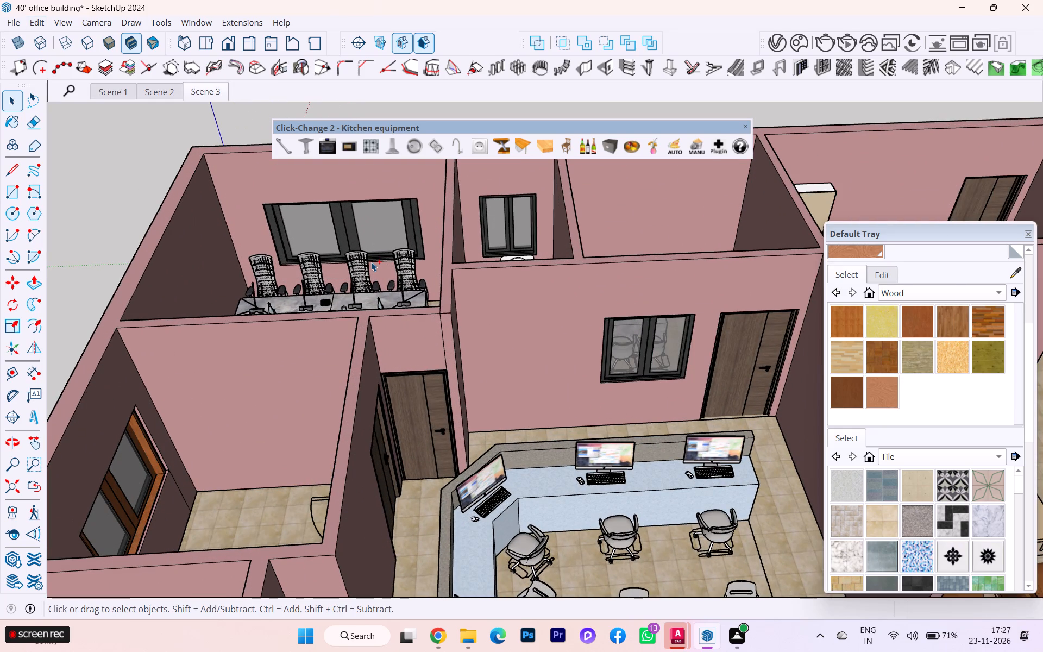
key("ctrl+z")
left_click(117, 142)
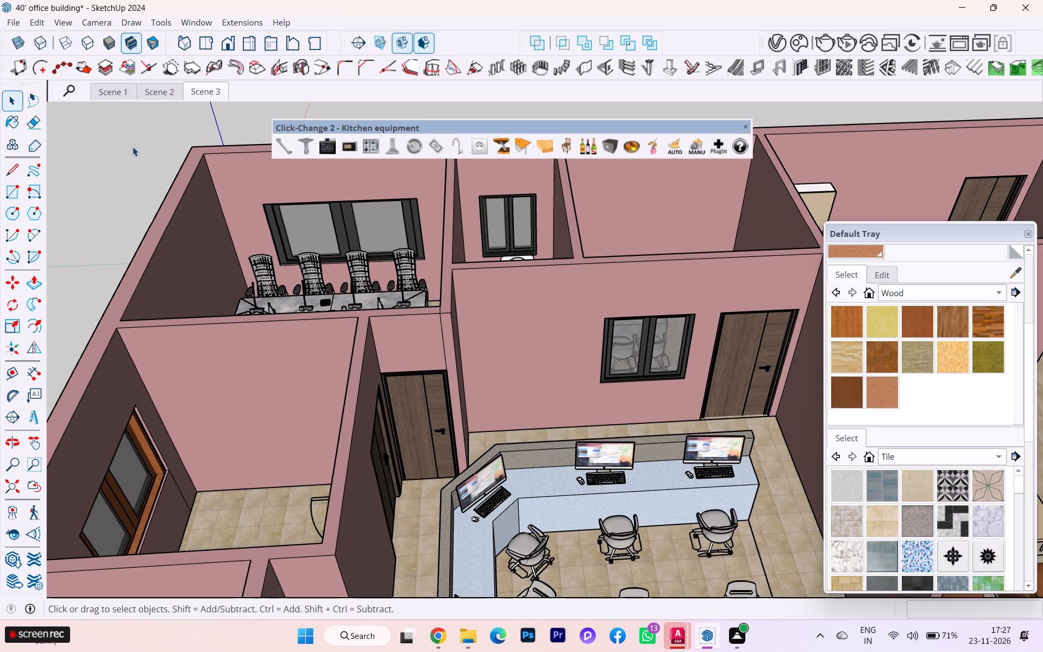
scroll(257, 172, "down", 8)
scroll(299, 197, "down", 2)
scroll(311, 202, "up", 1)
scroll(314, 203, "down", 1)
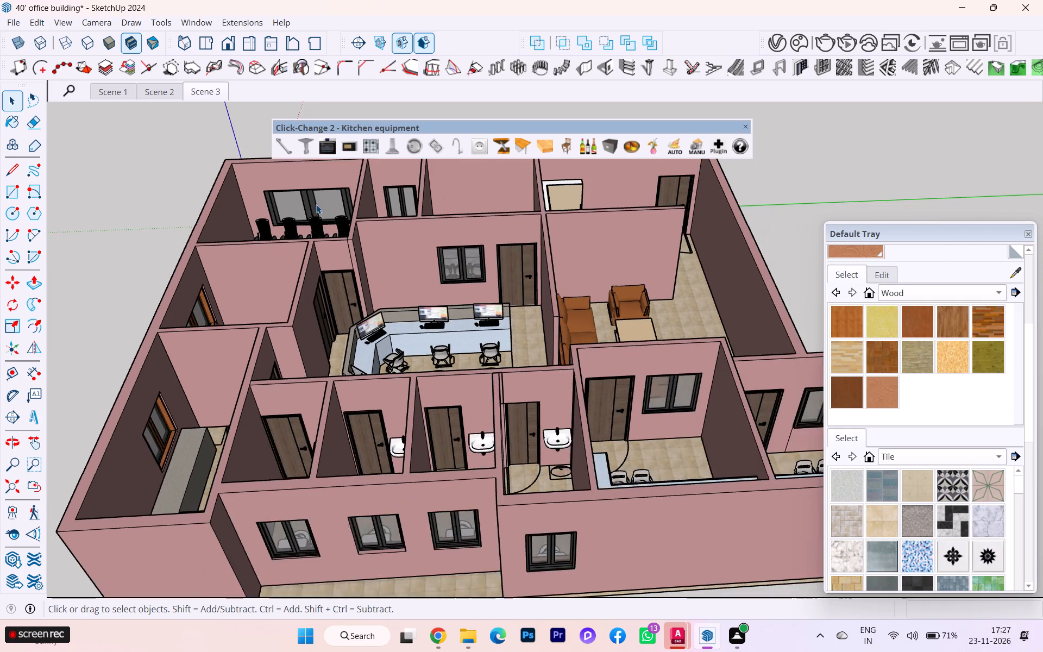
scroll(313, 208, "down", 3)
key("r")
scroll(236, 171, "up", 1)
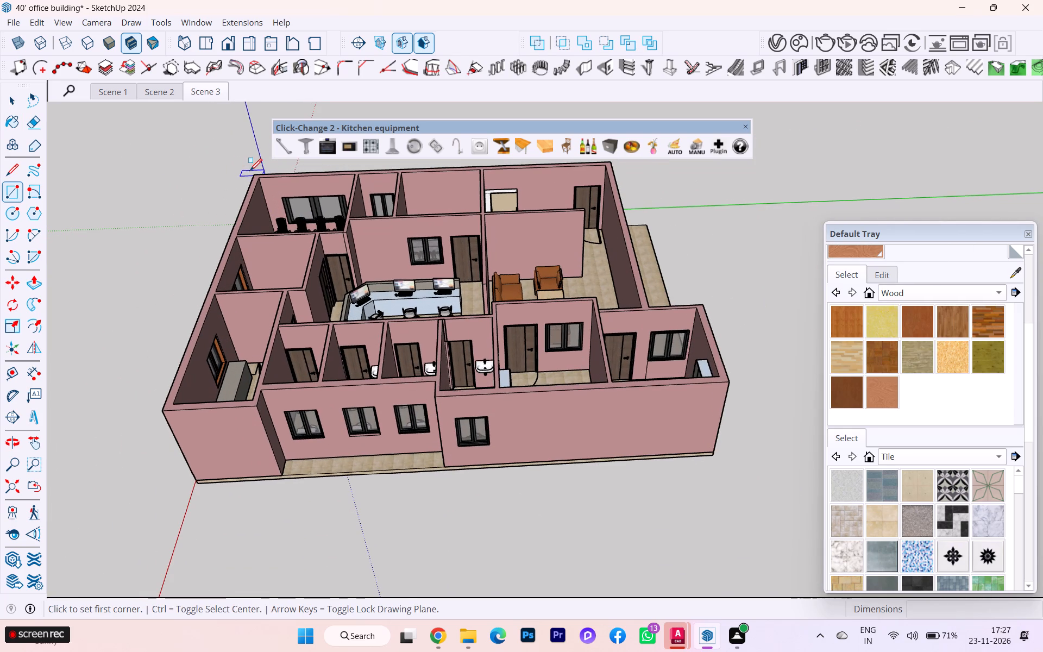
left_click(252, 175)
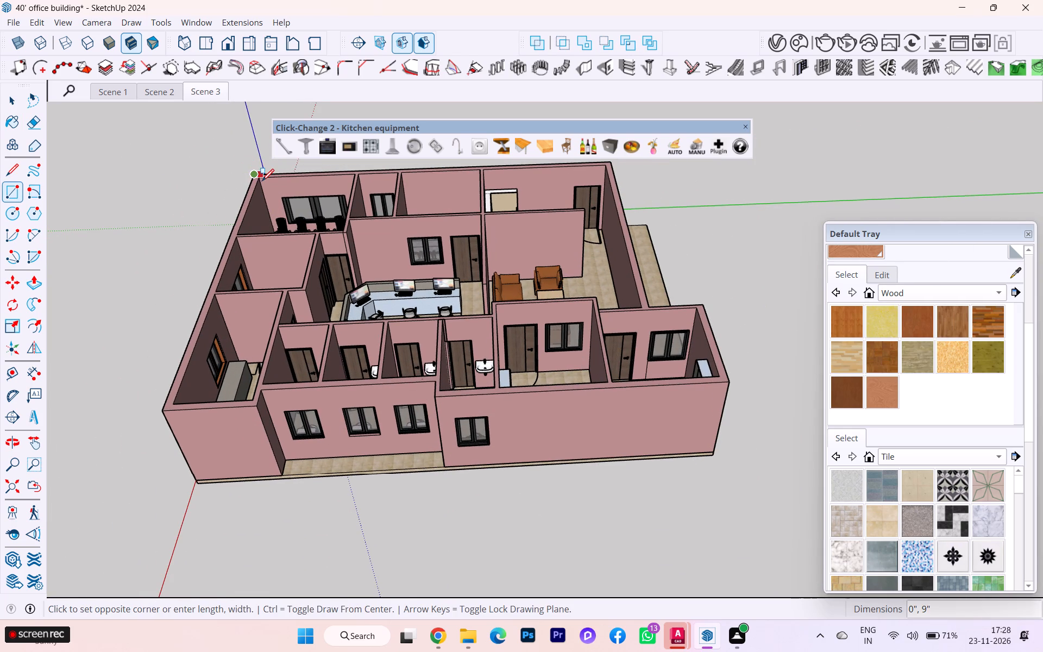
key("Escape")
Turn on the visibility of the slab tag so the roof slab is shown over the walls.
scroll(912, 267, "up", 6)
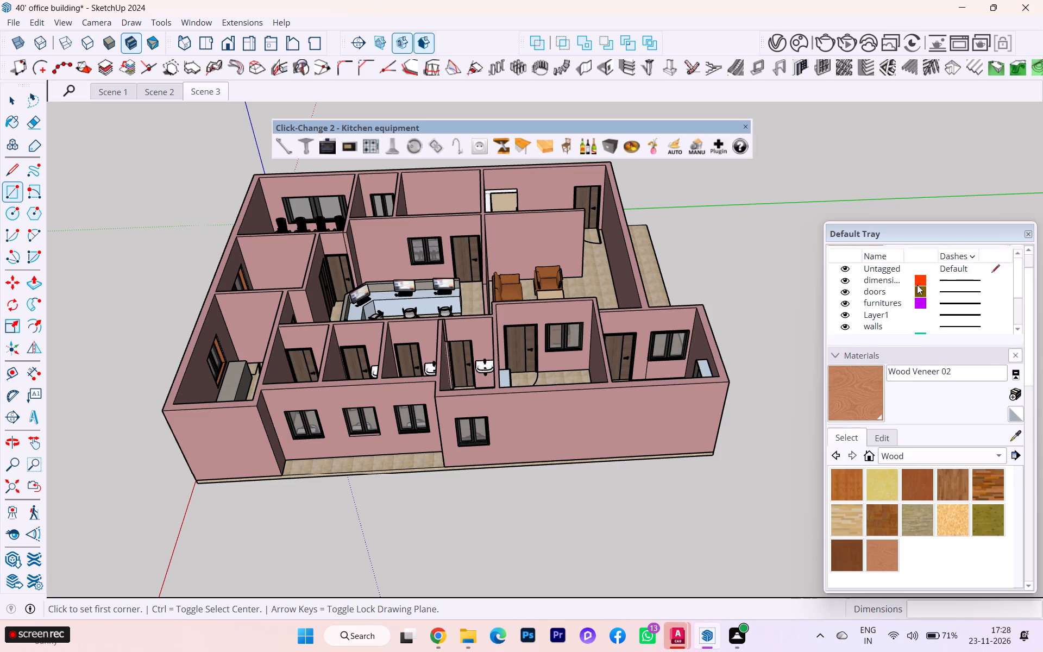
scroll(917, 285, "up", 2)
scroll(853, 341, "up", 1)
scroll(853, 341, "down", 1)
scroll(853, 341, "up", 5)
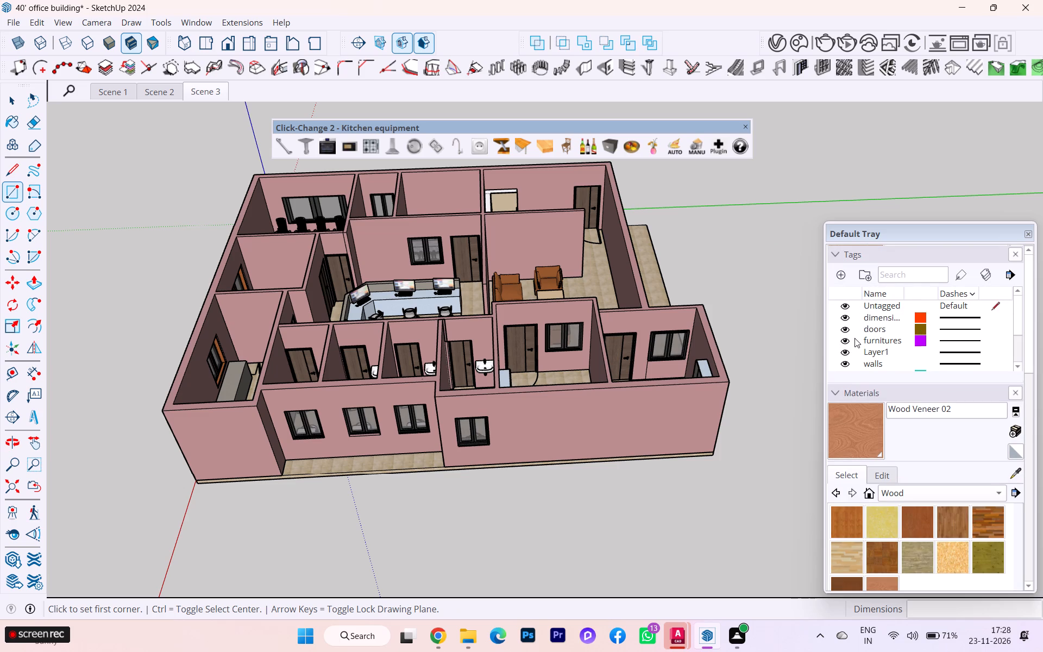
scroll(865, 350, "down", 3)
left_click(850, 327)
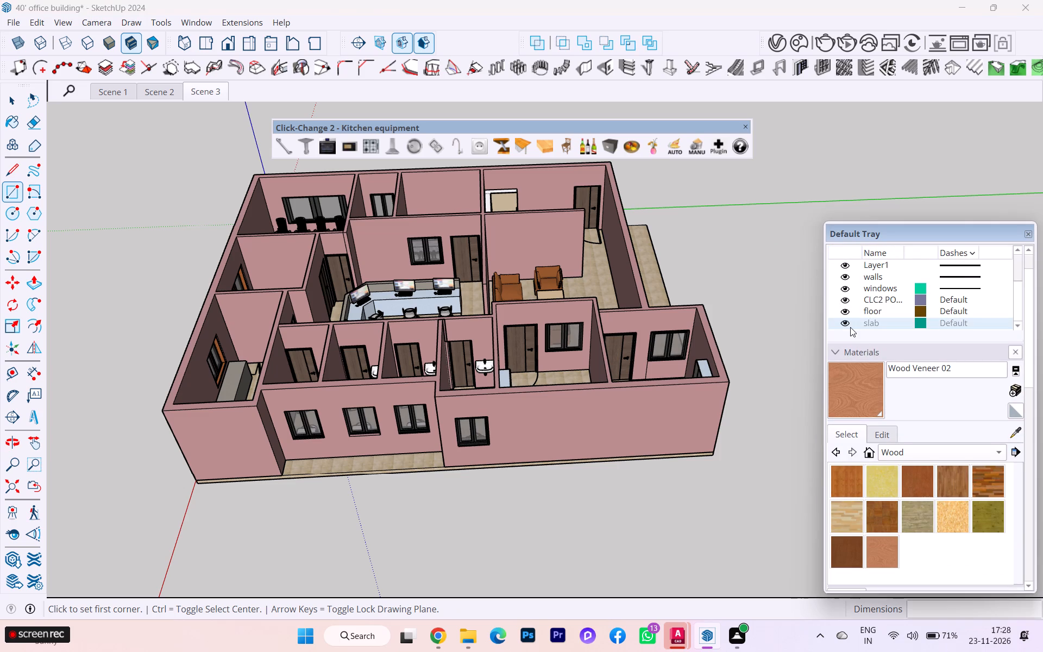
scroll(693, 338, "down", 1)
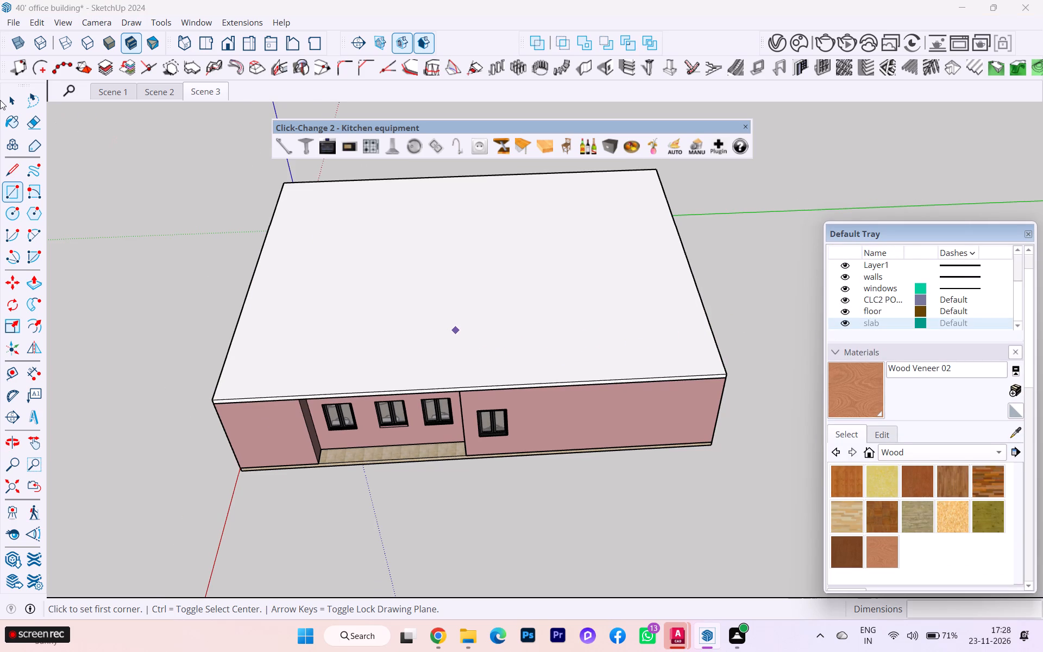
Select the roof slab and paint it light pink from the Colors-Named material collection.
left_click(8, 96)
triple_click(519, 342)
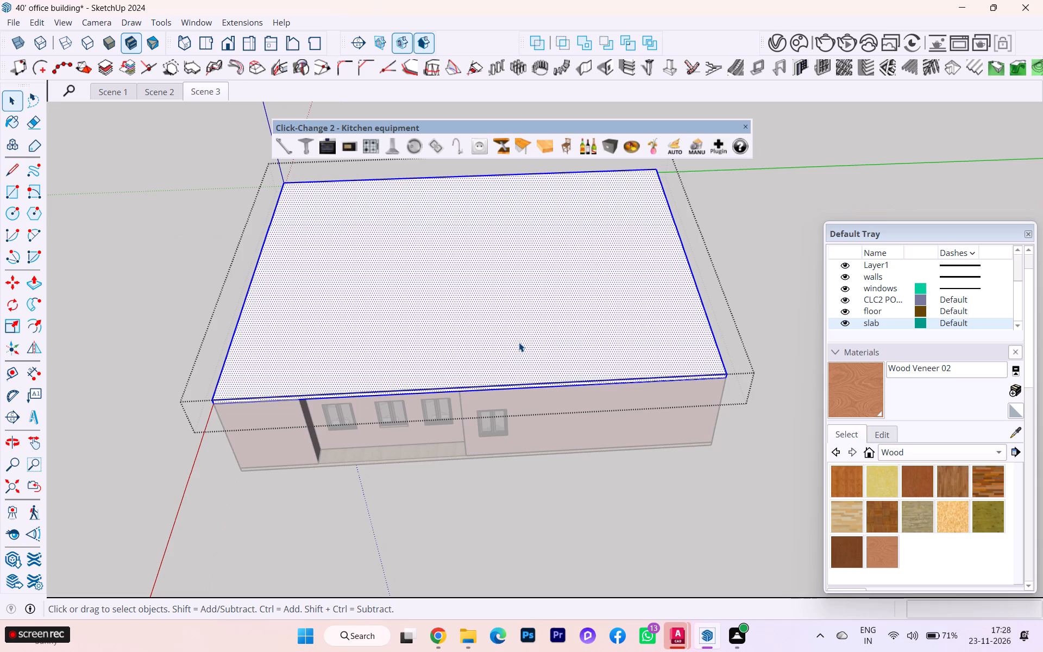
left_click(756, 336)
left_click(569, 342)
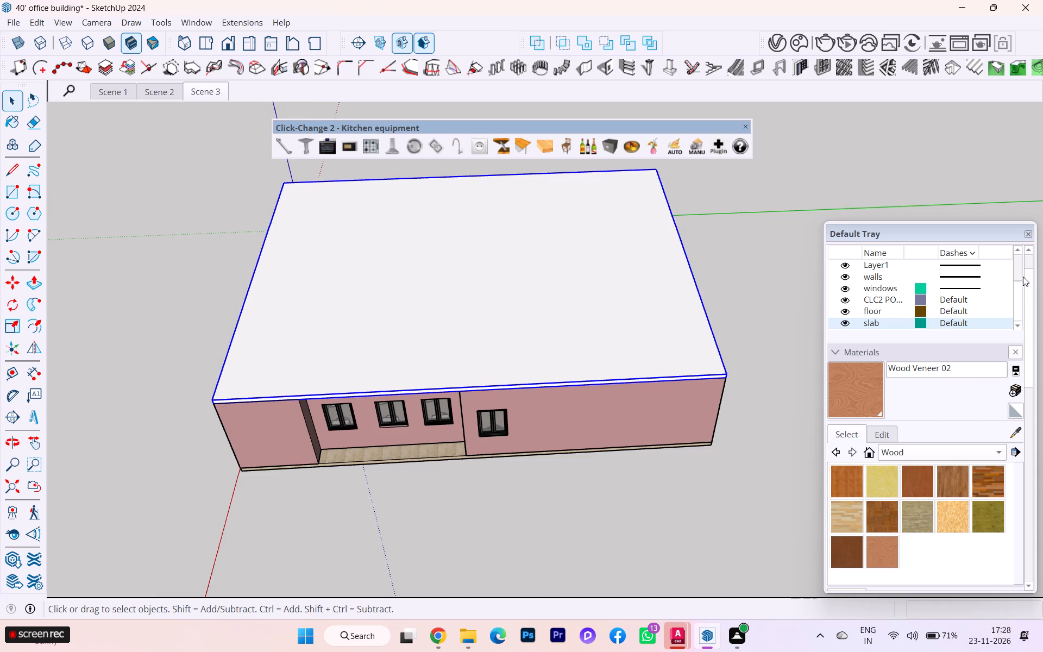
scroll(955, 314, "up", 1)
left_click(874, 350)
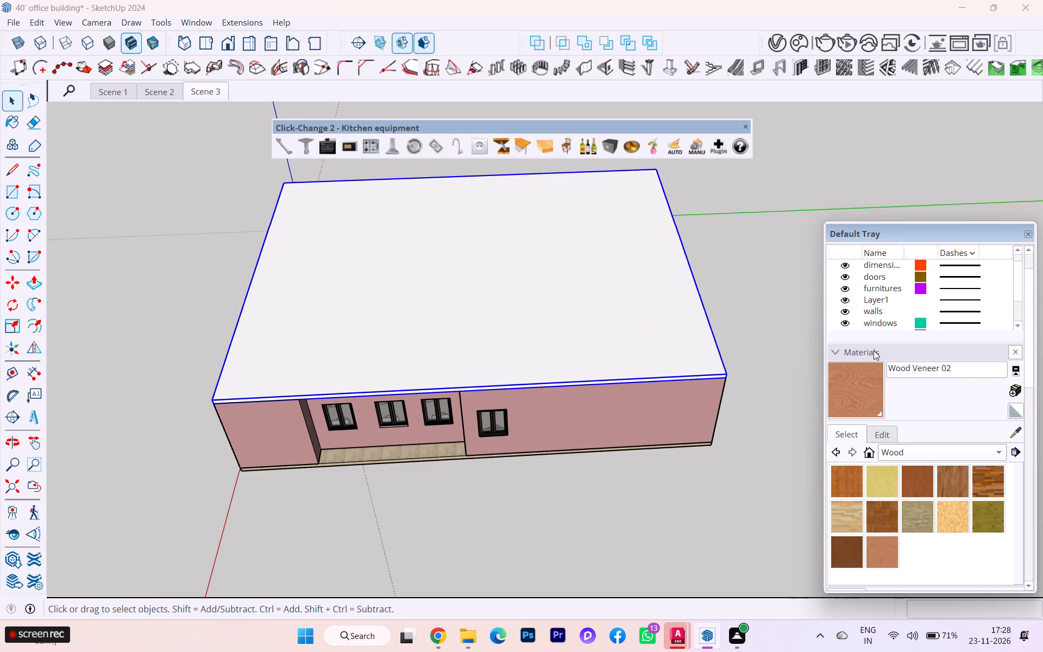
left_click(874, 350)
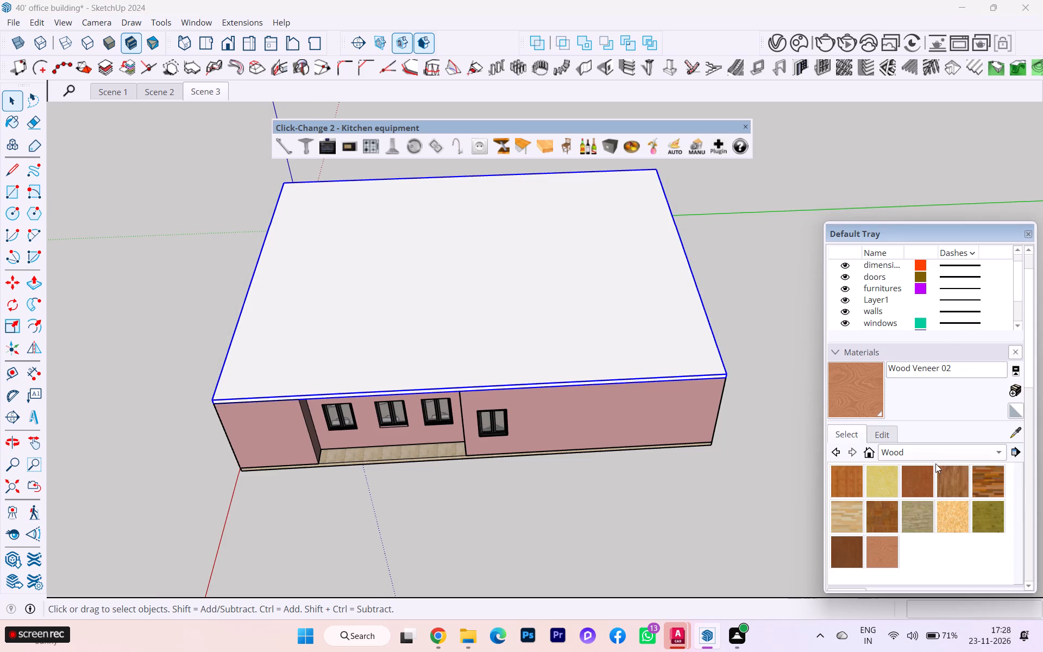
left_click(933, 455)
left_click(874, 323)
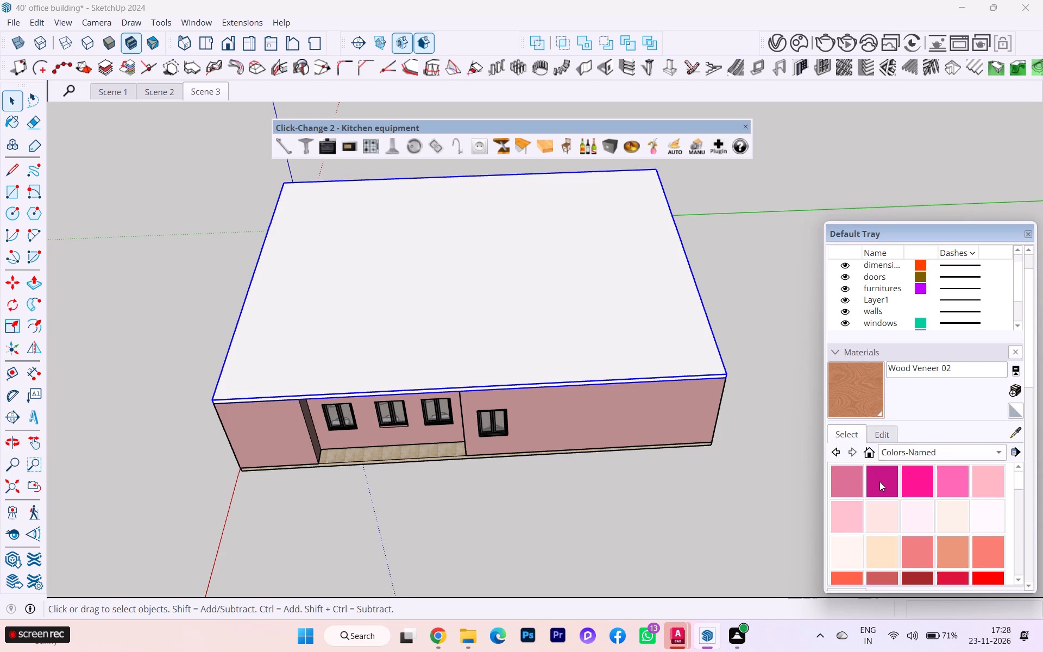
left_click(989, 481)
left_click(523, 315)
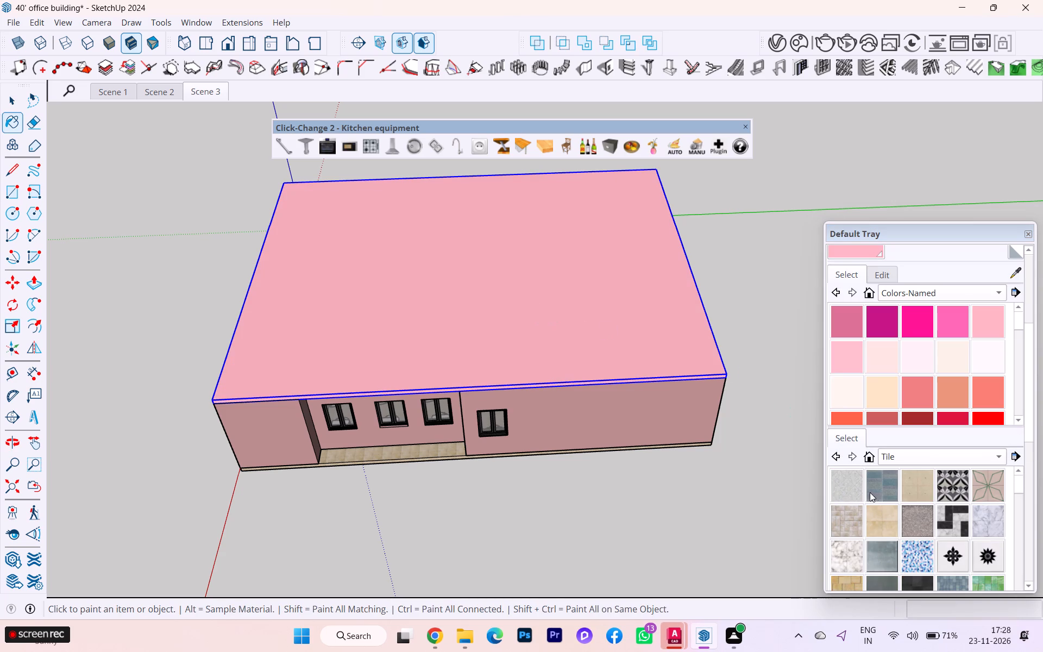
Paint the roof slab with the light tan colour from the Colors-Named collection.
scroll(897, 381, "down", 3)
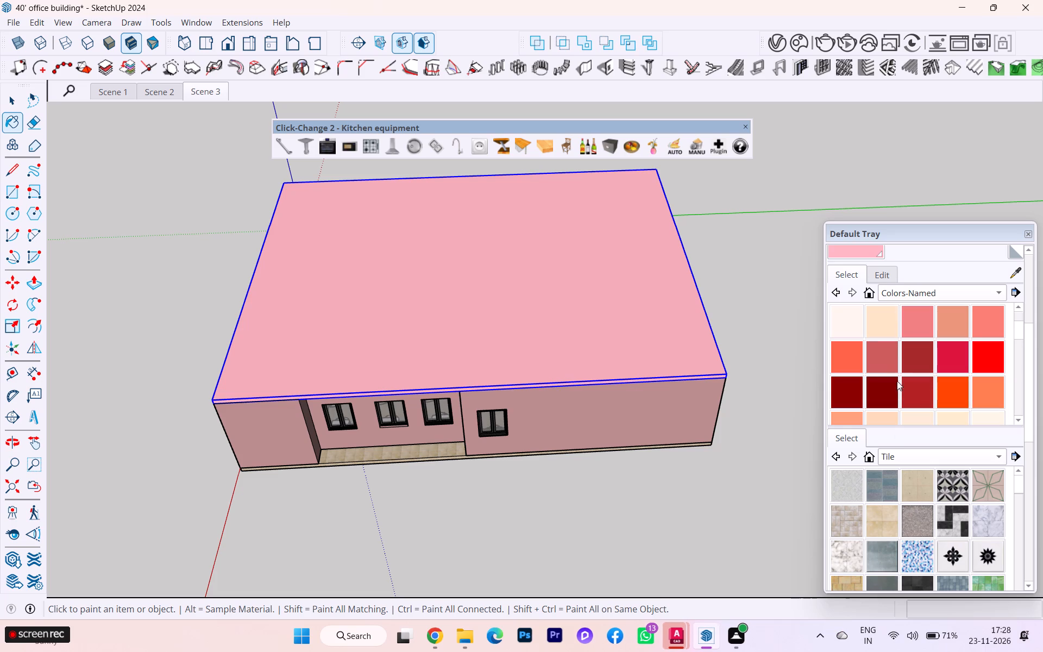
scroll(968, 385, "down", 3)
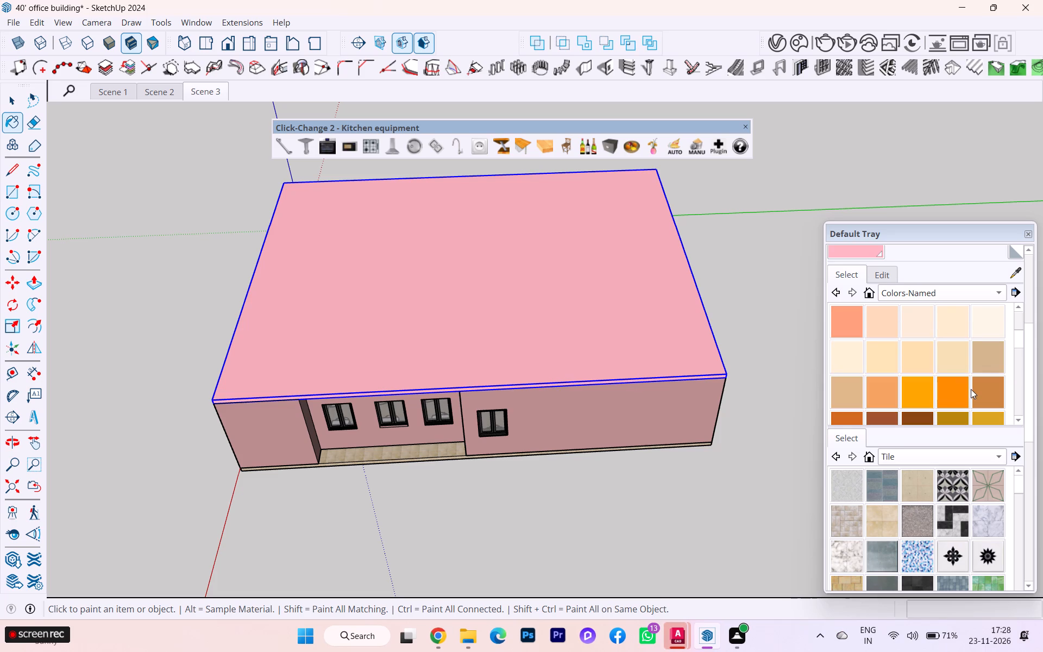
left_click(853, 396)
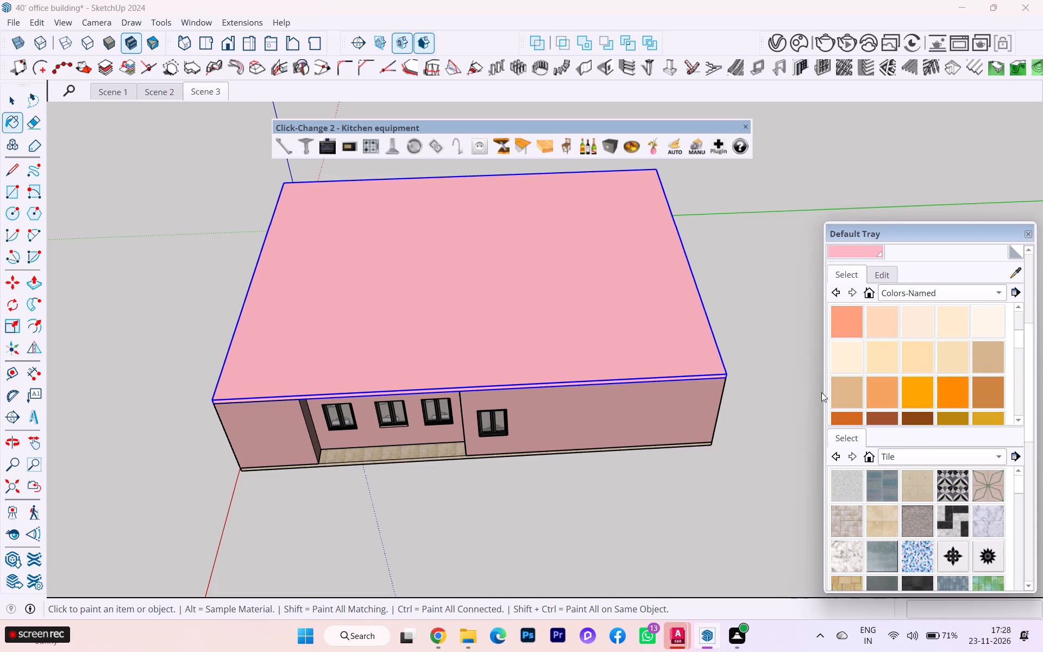
left_click(610, 360)
Examine the building's exterior from all sides, checking the painted slab, the walls and the window and door frames.
scroll(620, 365, "down", 1)
middle_click_drag(620, 365, 794, 311)
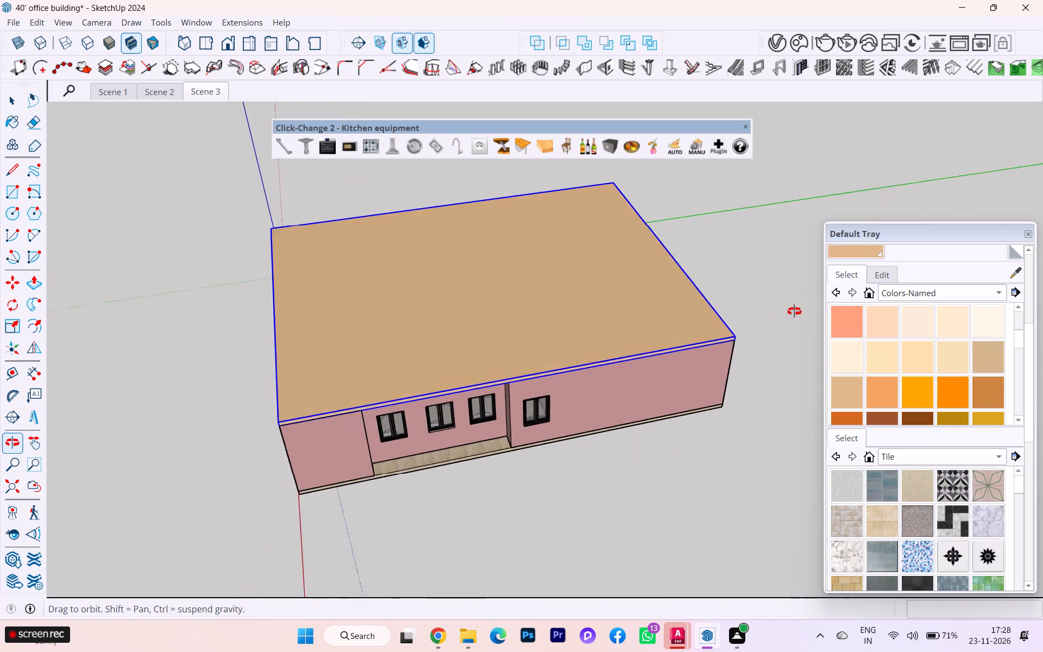
middle_click_drag(794, 311, 924, 237)
scroll(595, 350, "up", 1)
scroll(595, 350, "down", 1)
scroll(594, 352, "up", 3)
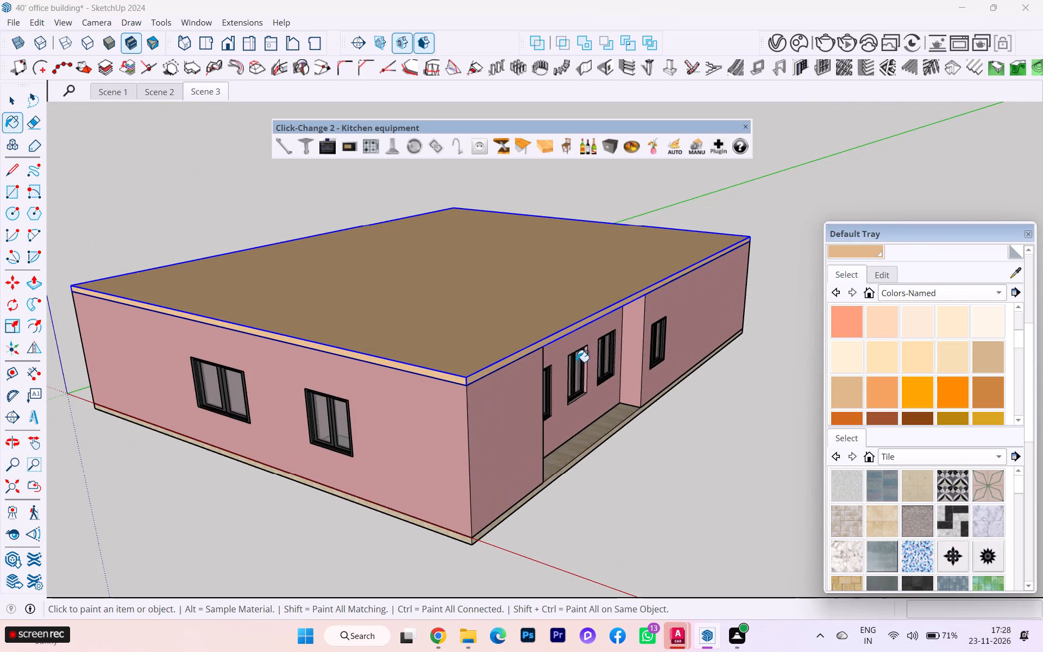
scroll(520, 383, "down", 1)
scroll(520, 383, "up", 1)
scroll(520, 383, "down", 2)
scroll(520, 383, "up", 5)
scroll(536, 378, "down", 2)
scroll(582, 370, "down", 2)
scroll(587, 371, "up", 1)
scroll(588, 371, "down", 1)
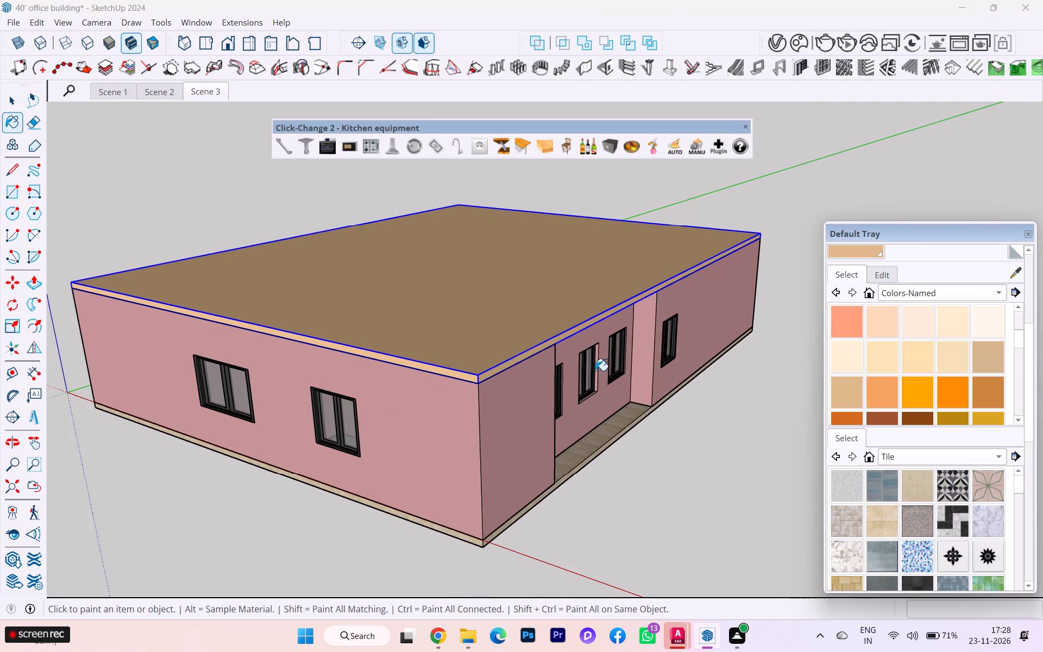
middle_click_drag(587, 375, 919, 348)
scroll(566, 380, "down", 1)
middle_click_drag(565, 380, 854, 371)
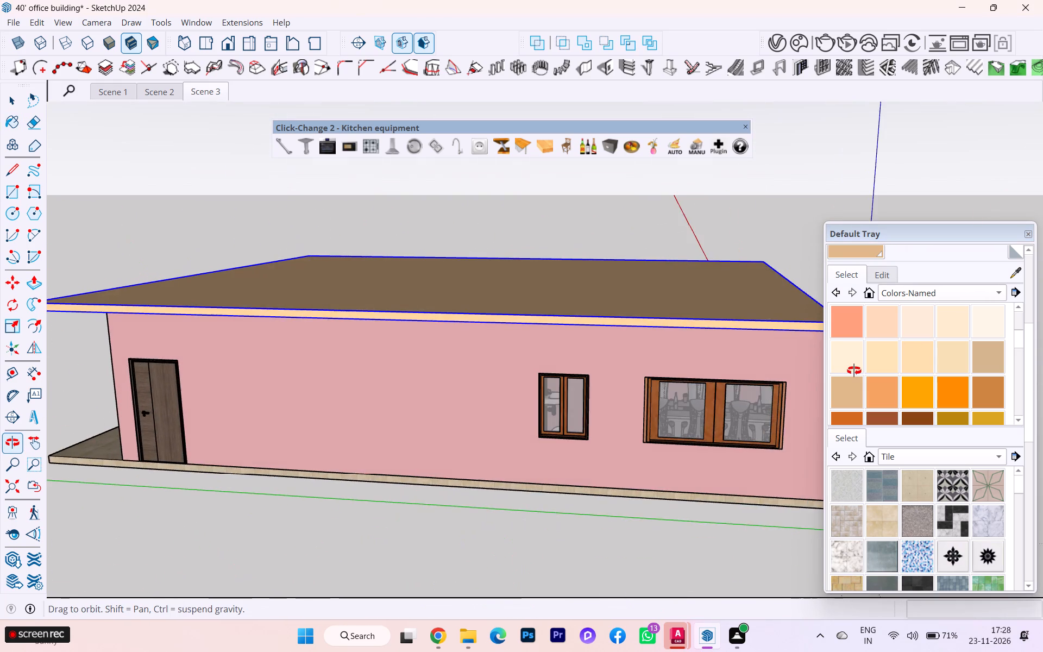
middle_click_drag(854, 371, 480, 384)
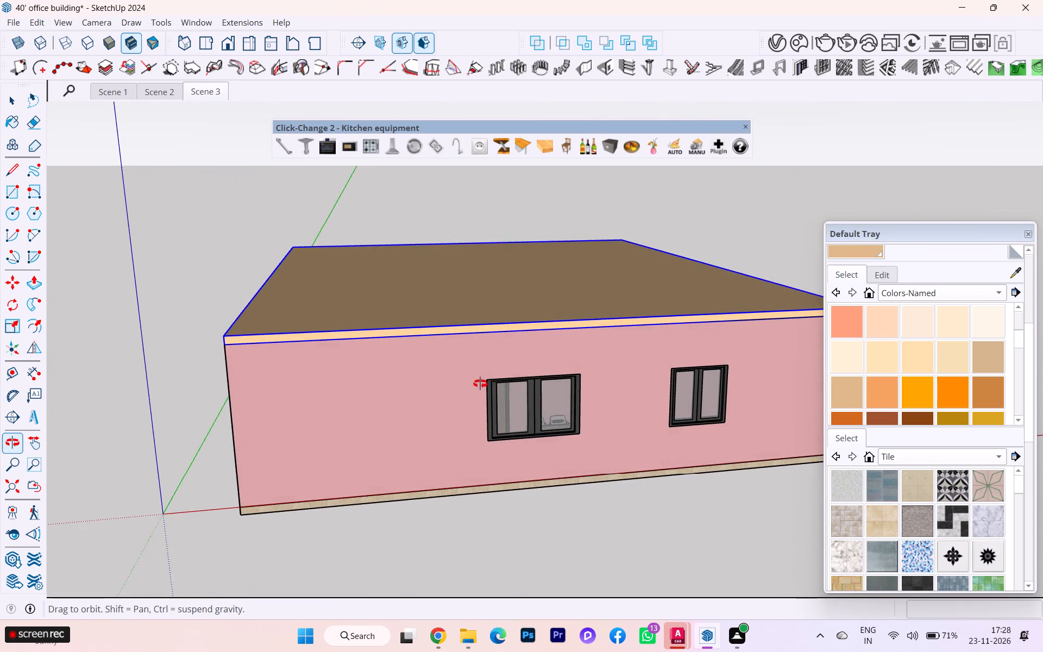
middle_click_drag(480, 384, 311, 399)
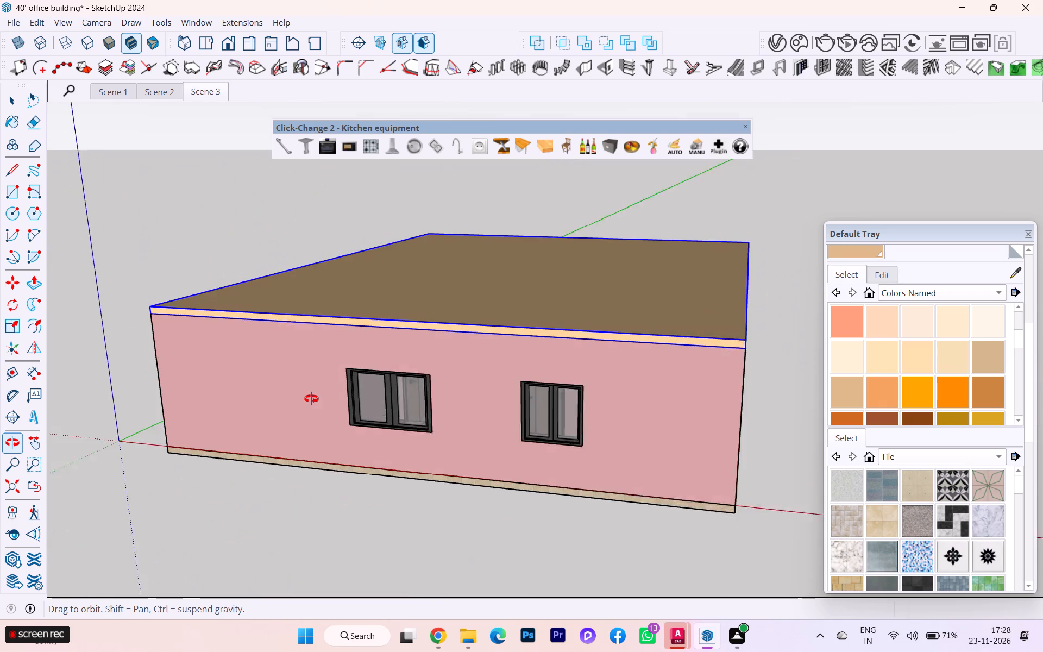
middle_click_drag(311, 399, 311, 399)
Open the wall group and flip the wider window on the two-window wall through the wall thickness, turning its brown frame outward.
scroll(339, 384, "up", 7)
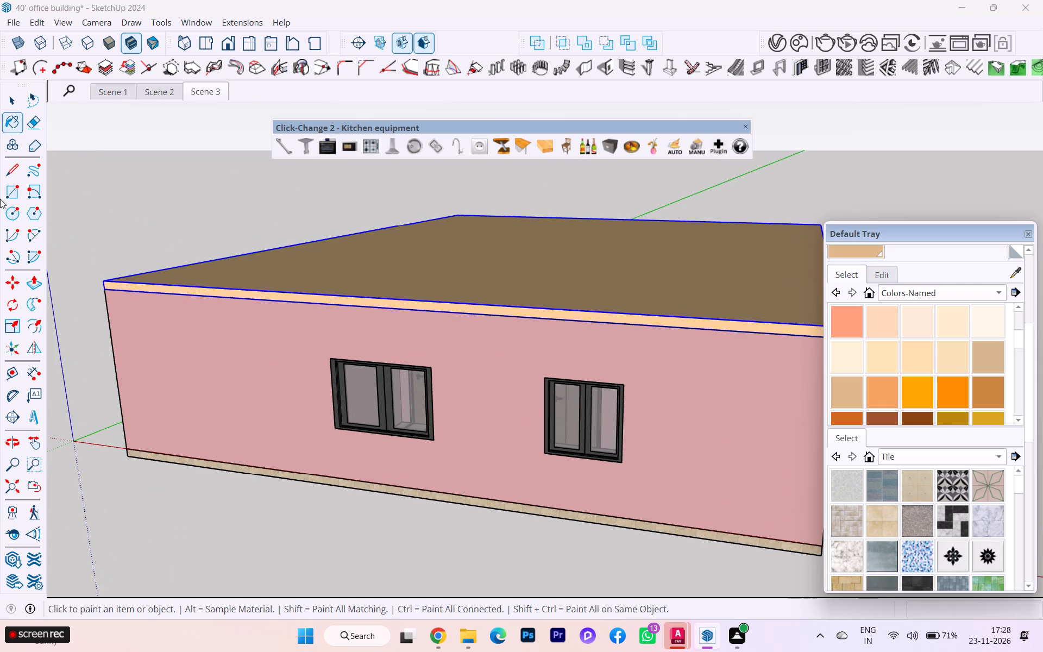
left_click(10, 103)
left_click(392, 389)
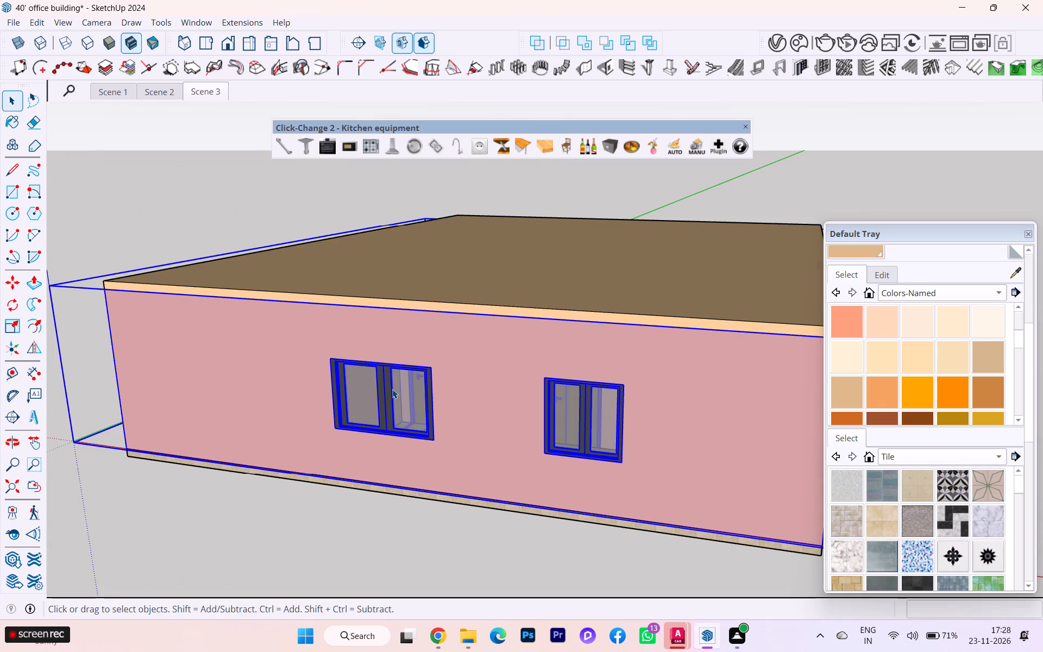
double_click(390, 387)
left_click(390, 387)
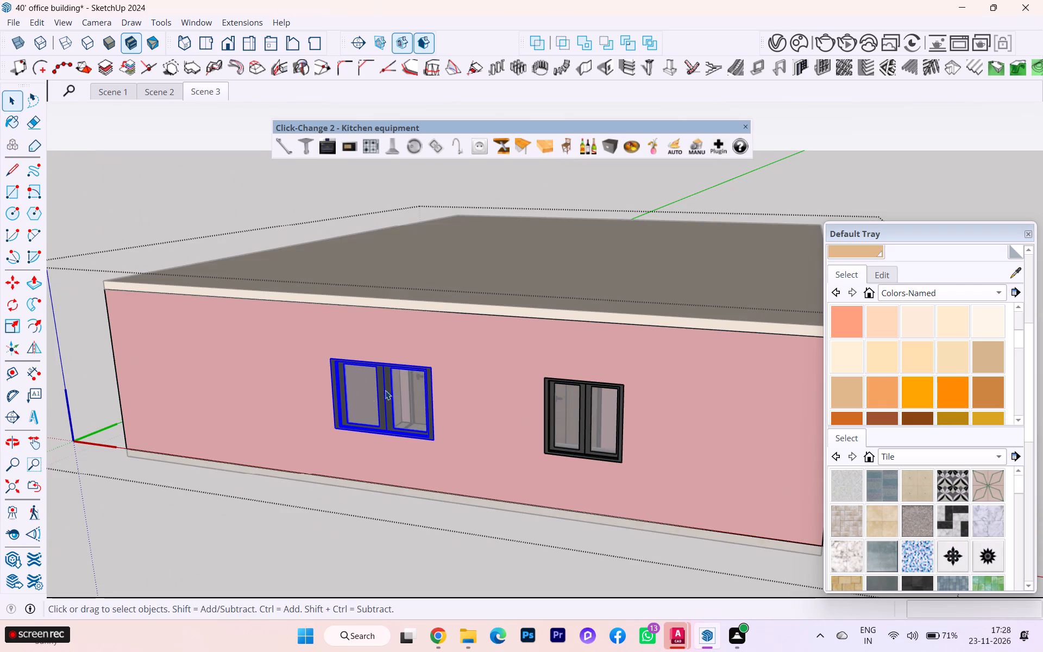
left_click(36, 348)
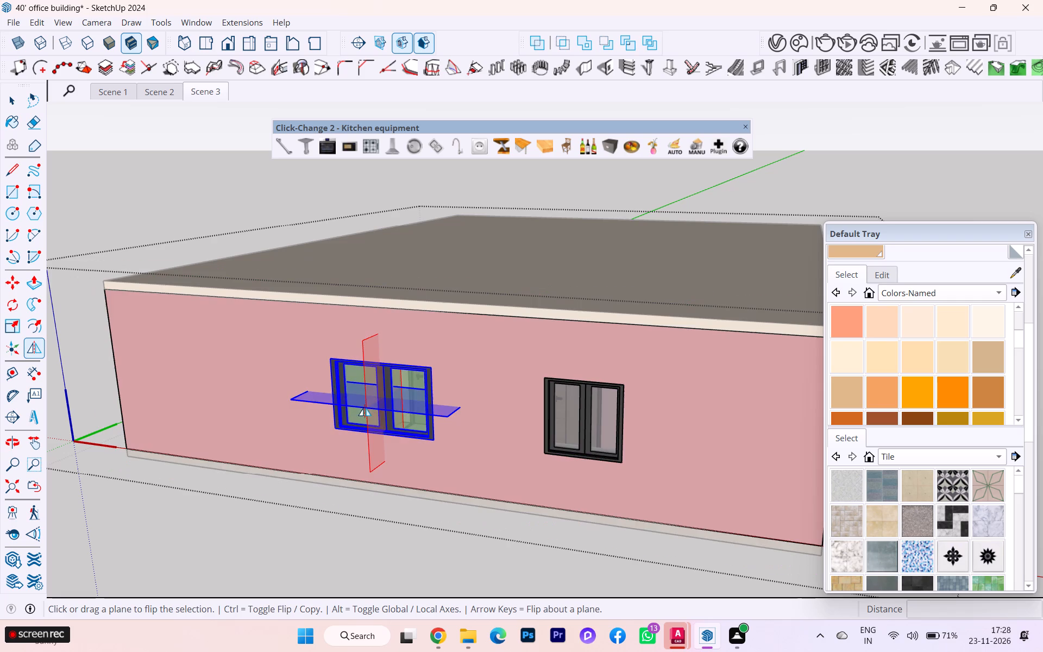
left_click(408, 386)
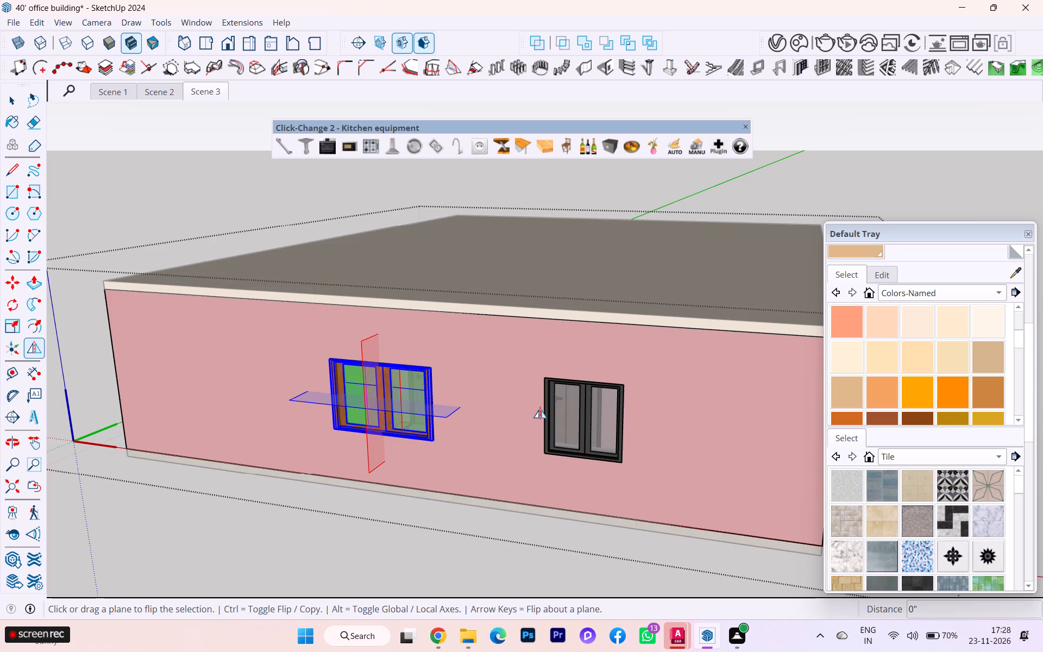
left_click(11, 107)
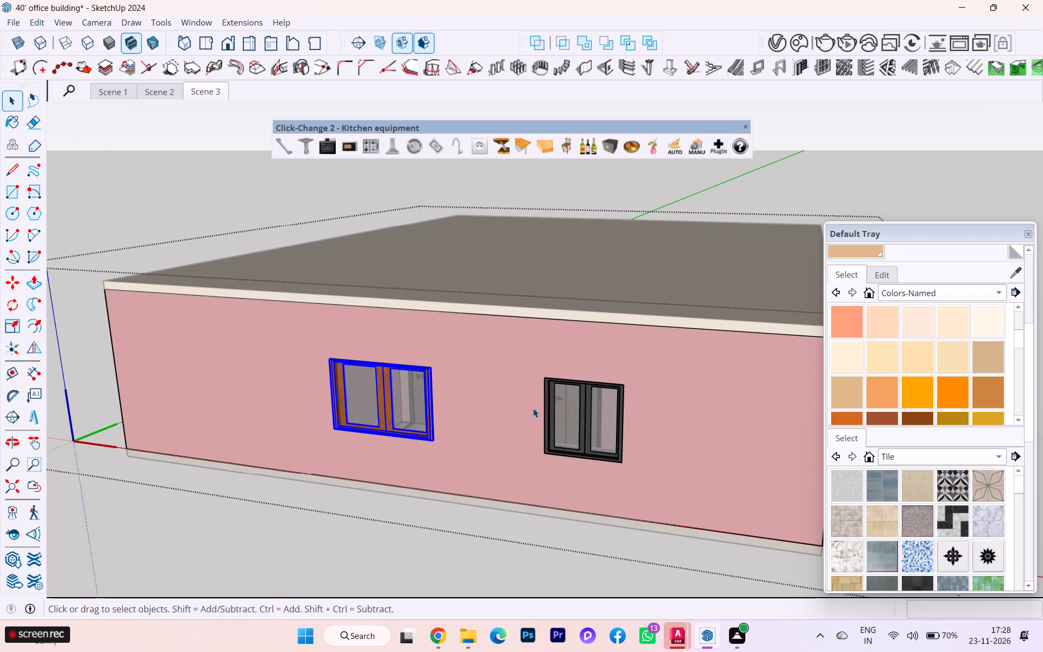
Flip the narrower window on the same wall through the wall thickness, turning its brown frame outward.
left_click(598, 416)
left_click(34, 359)
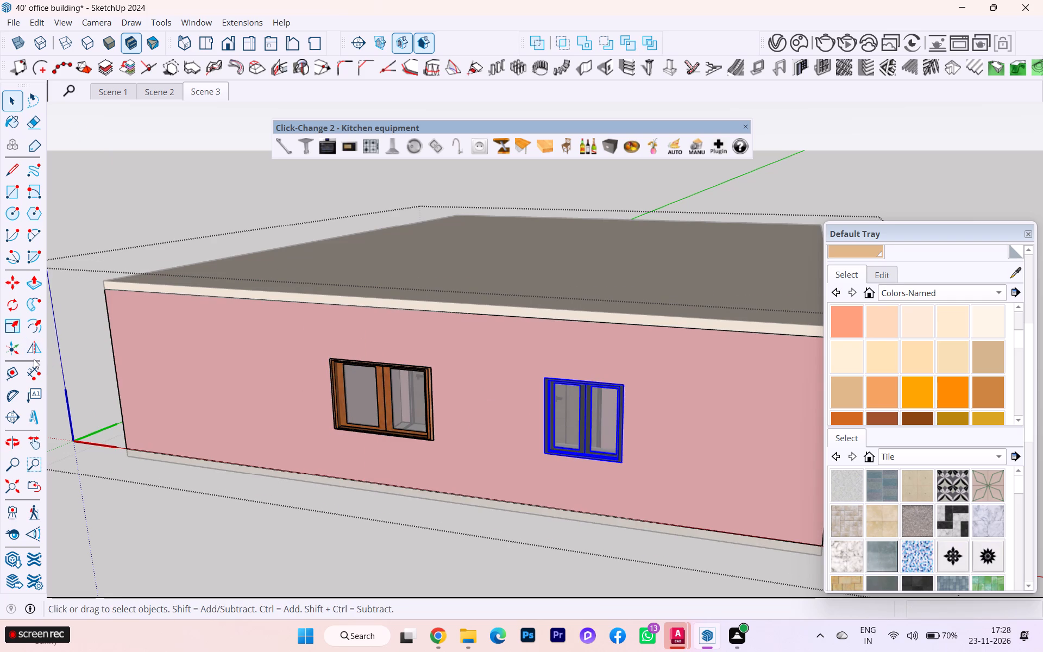
left_click(33, 346)
scroll(411, 383, "up", 2)
scroll(440, 392, "down", 2)
scroll(604, 420, "up", 4)
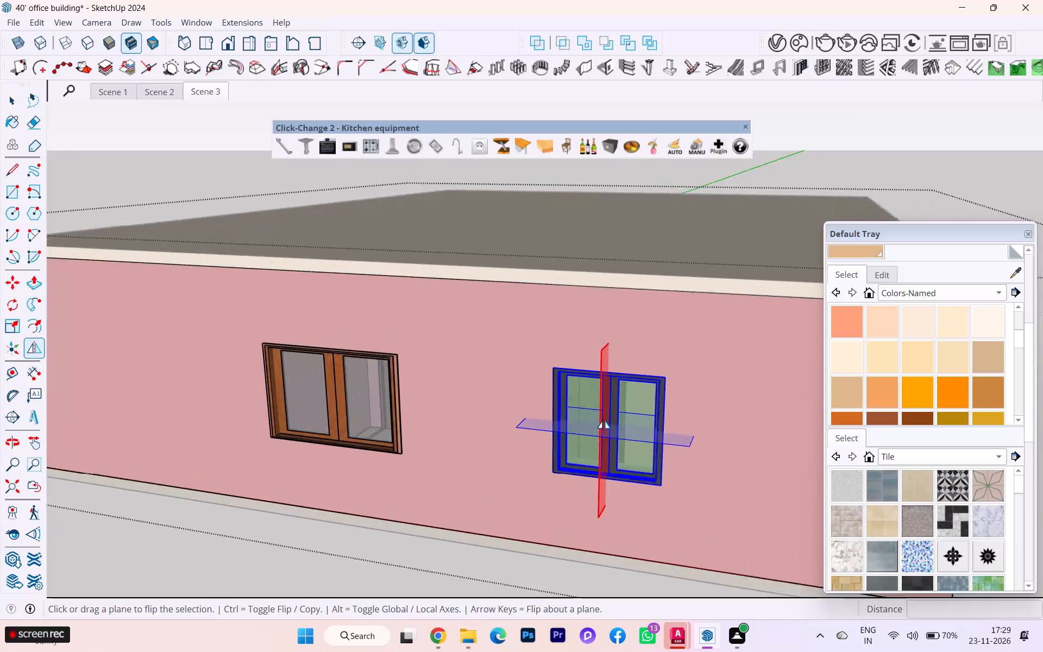
scroll(604, 420, "up", 2)
left_click(571, 407)
scroll(485, 371, "down", 2)
scroll(484, 371, "up", 1)
scroll(484, 371, "down", 1)
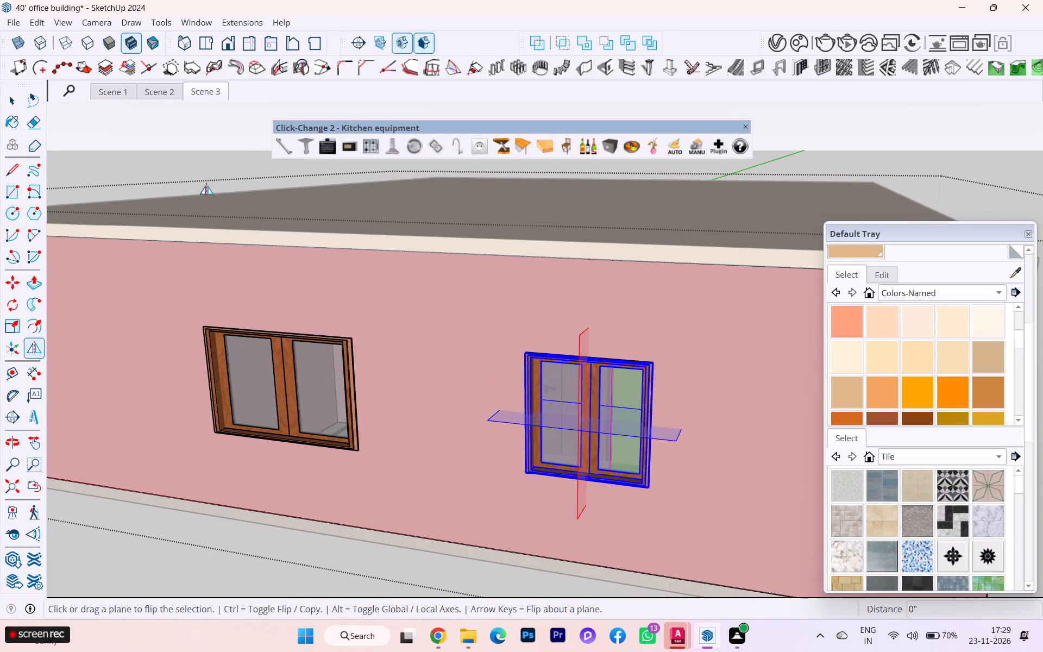
left_click(11, 104)
scroll(223, 166, "down", 2)
scroll(227, 168, "up", 1)
scroll(229, 168, "down", 3)
scroll(249, 180, "up", 1)
scroll(250, 180, "down", 4)
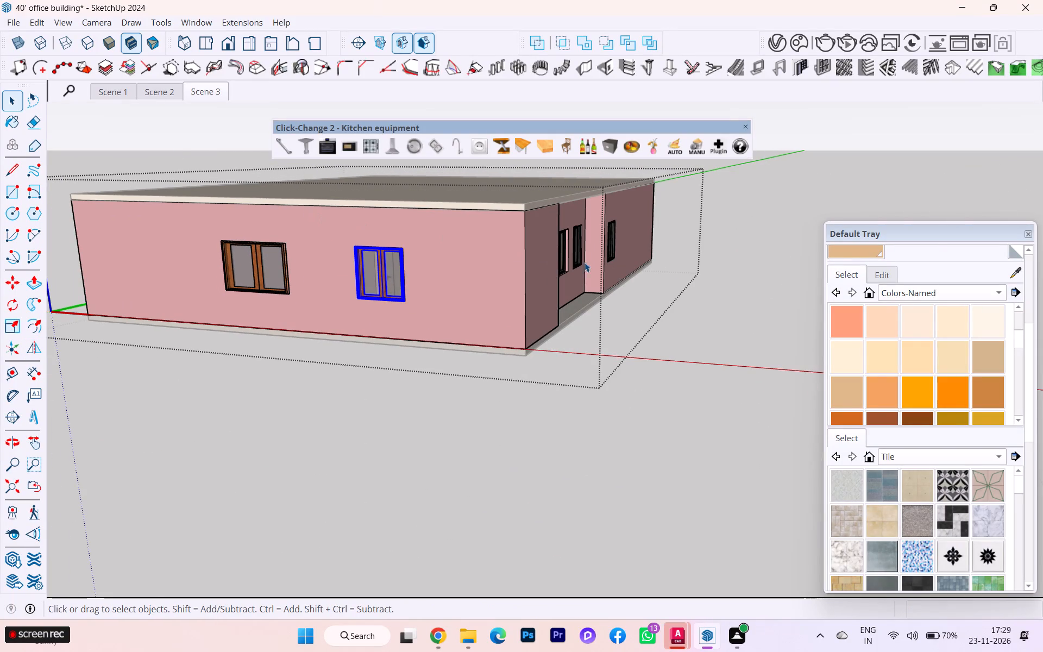
left_click(679, 266)
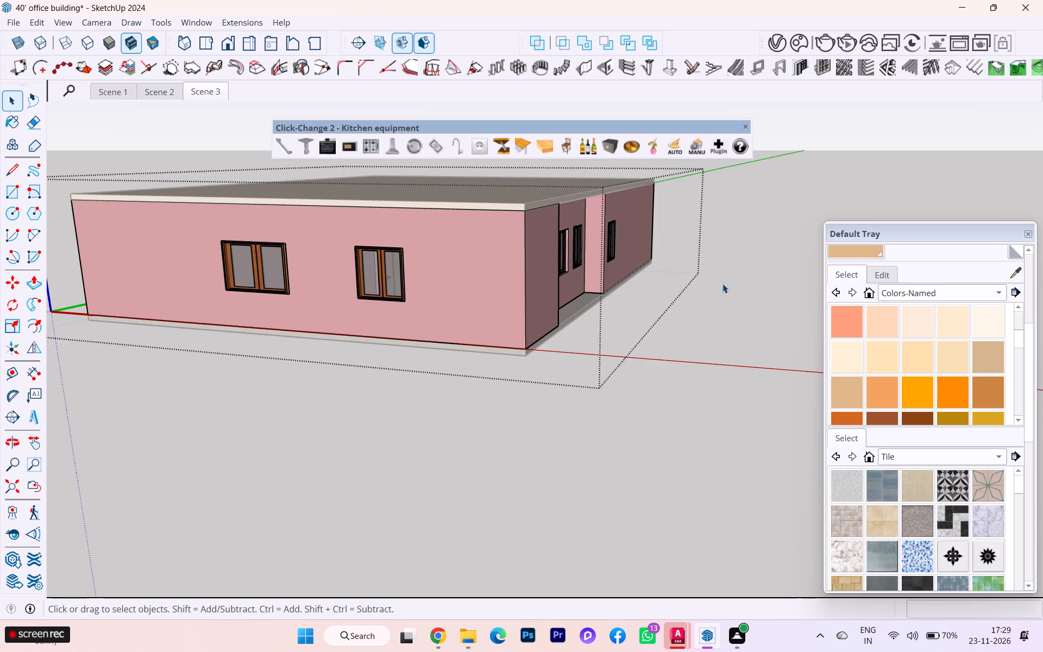
On the recessed wall with three windows, flip the window nearest the single-window wall through the wall thickness, turning its brown frame outward.
scroll(613, 259, "down", 1)
scroll(613, 259, "up", 5)
scroll(589, 262, "down", 1)
scroll(567, 273, "up", 6)
middle_click_drag(611, 326, 334, 349)
scroll(363, 260, "down", 2)
left_click(363, 253)
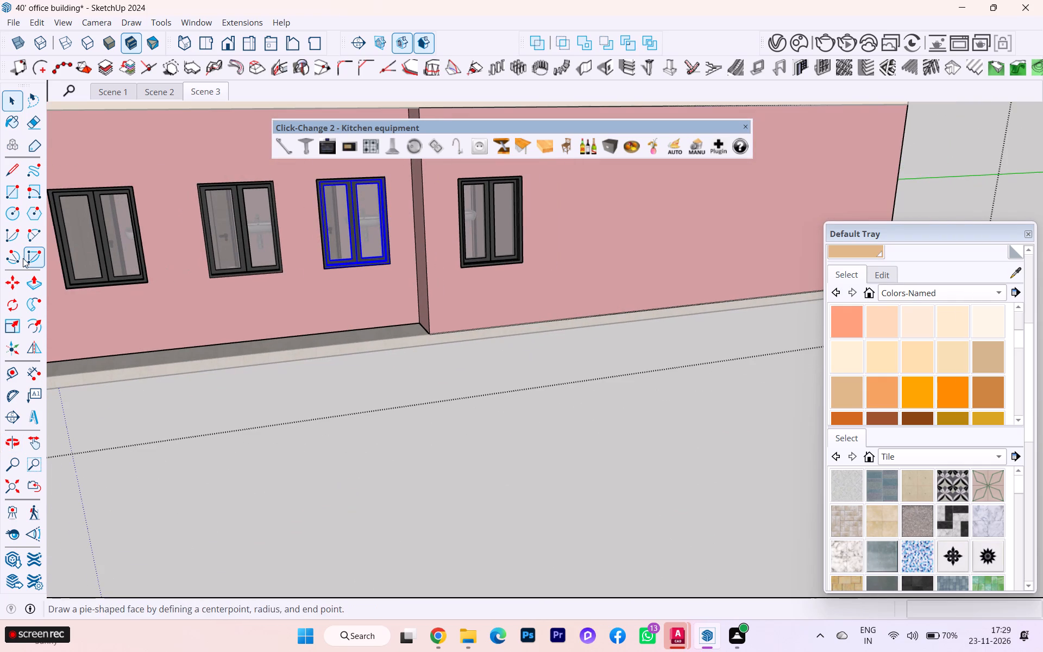
left_click(34, 352)
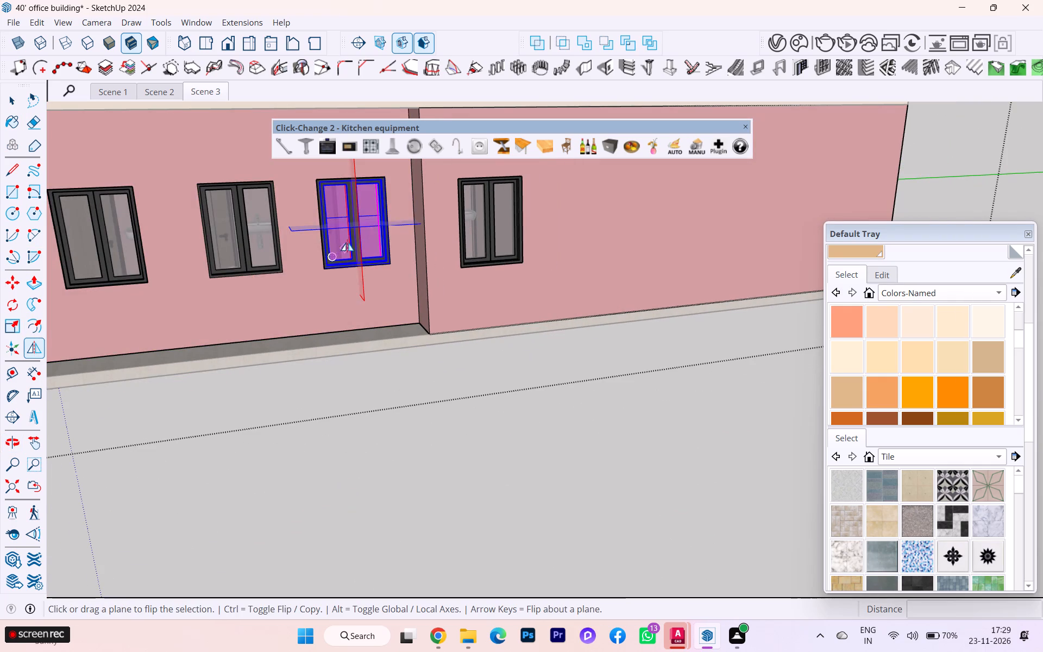
left_click(338, 221)
left_click(261, 223)
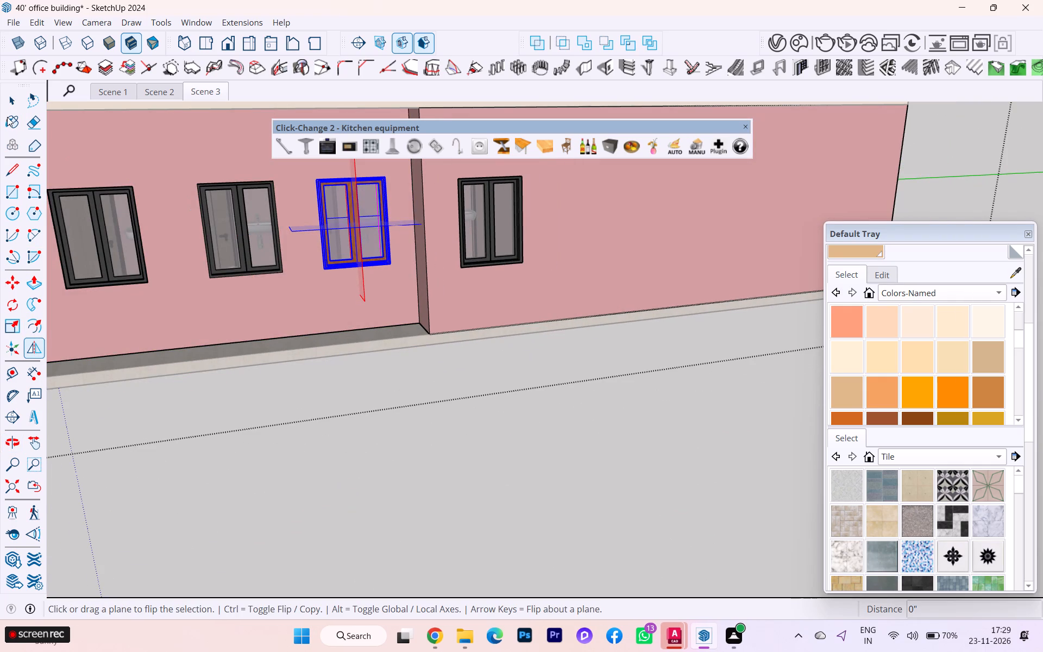
Flip the middle window of the recessed wall through the wall thickness so its brown frame faces outward.
left_click(5, 105)
left_click(227, 204)
left_click(236, 231)
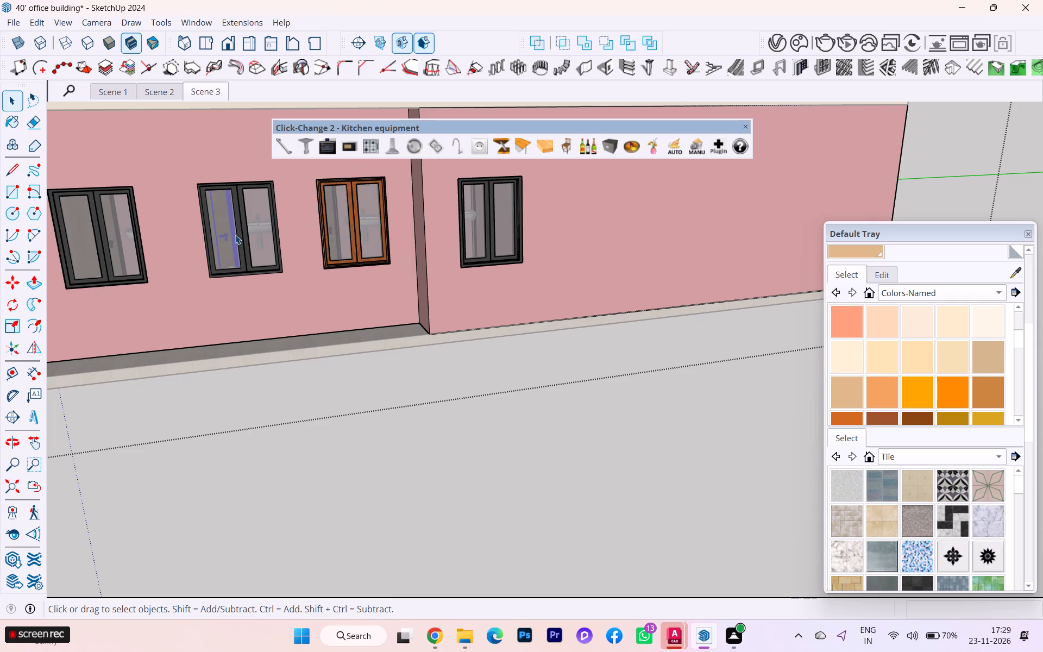
left_click(235, 235)
left_click(42, 349)
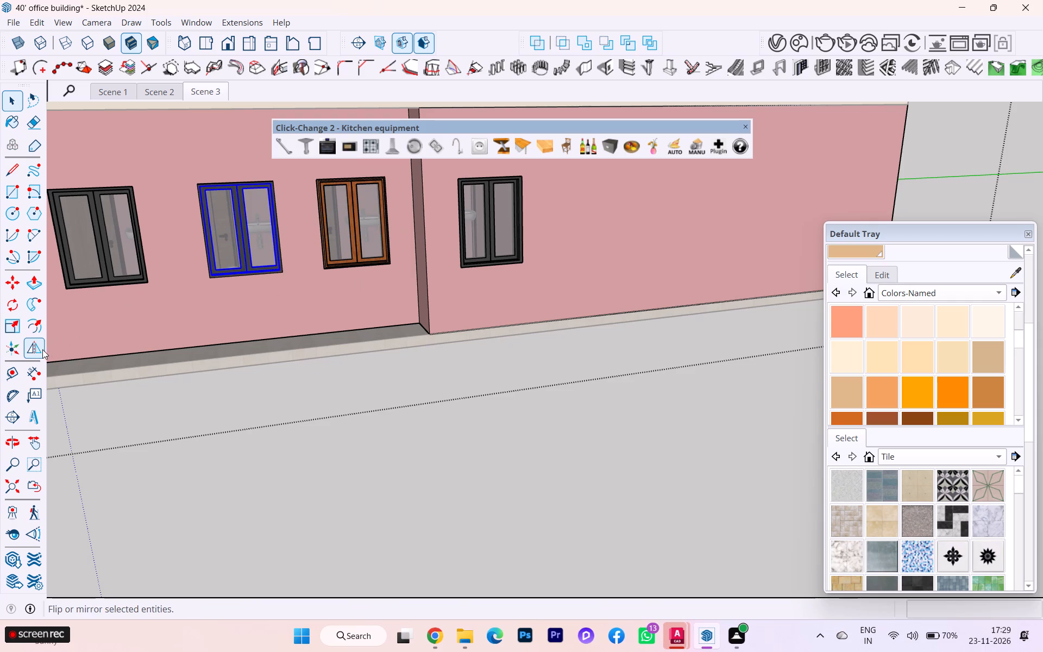
left_click(234, 224)
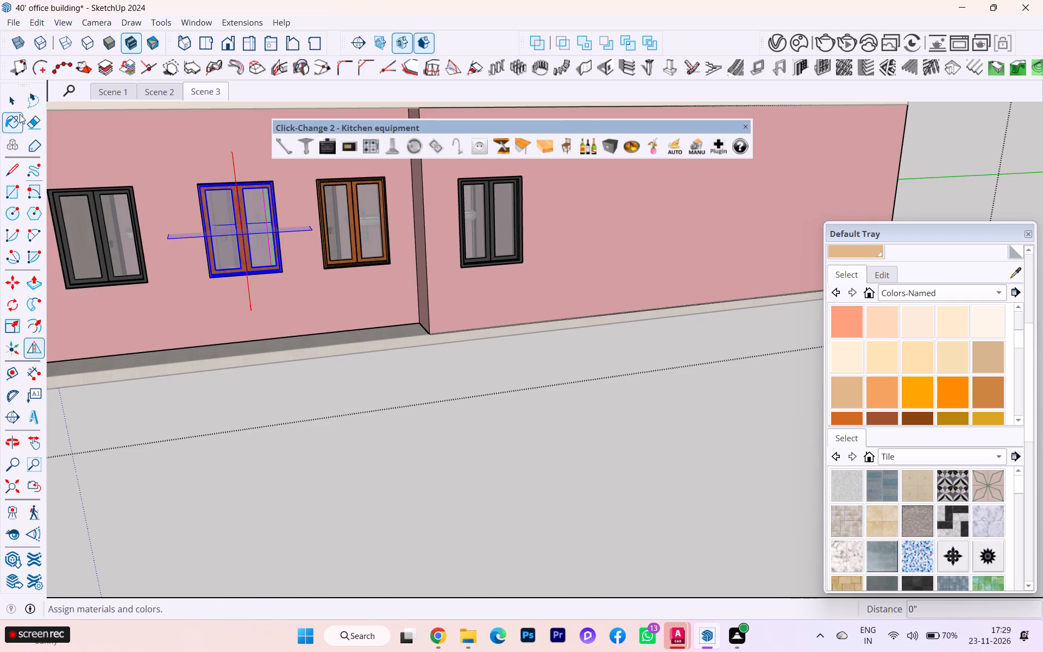
Flip the remaining black-framed window on the recessed wall through the wall thickness, turning its brown frame outward.
left_click(9, 101)
left_click(142, 253)
left_click(122, 254)
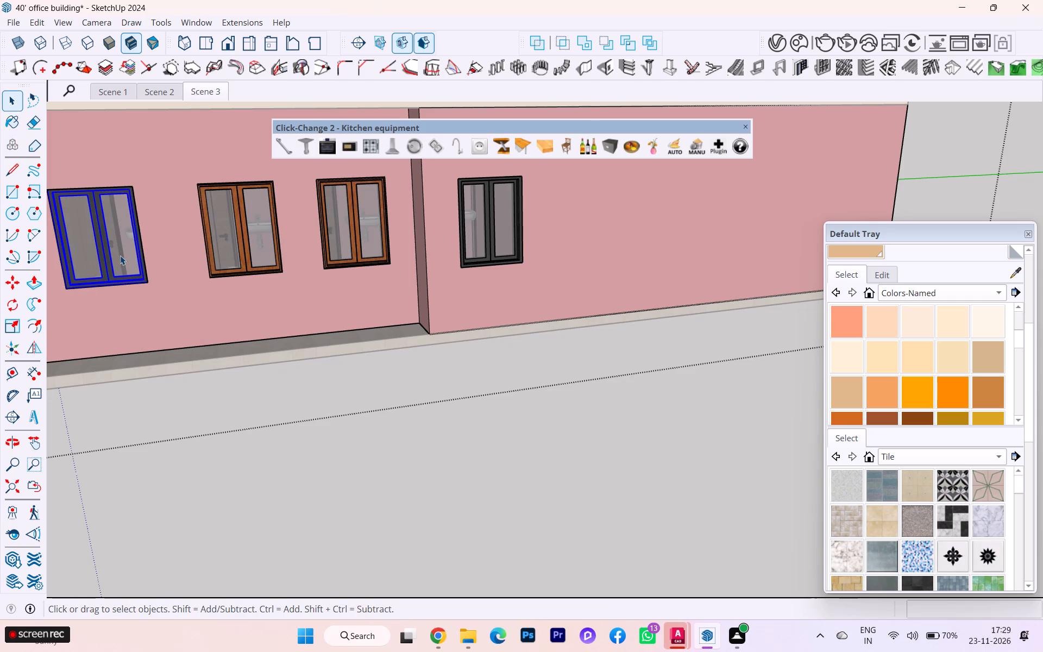
left_click(29, 343)
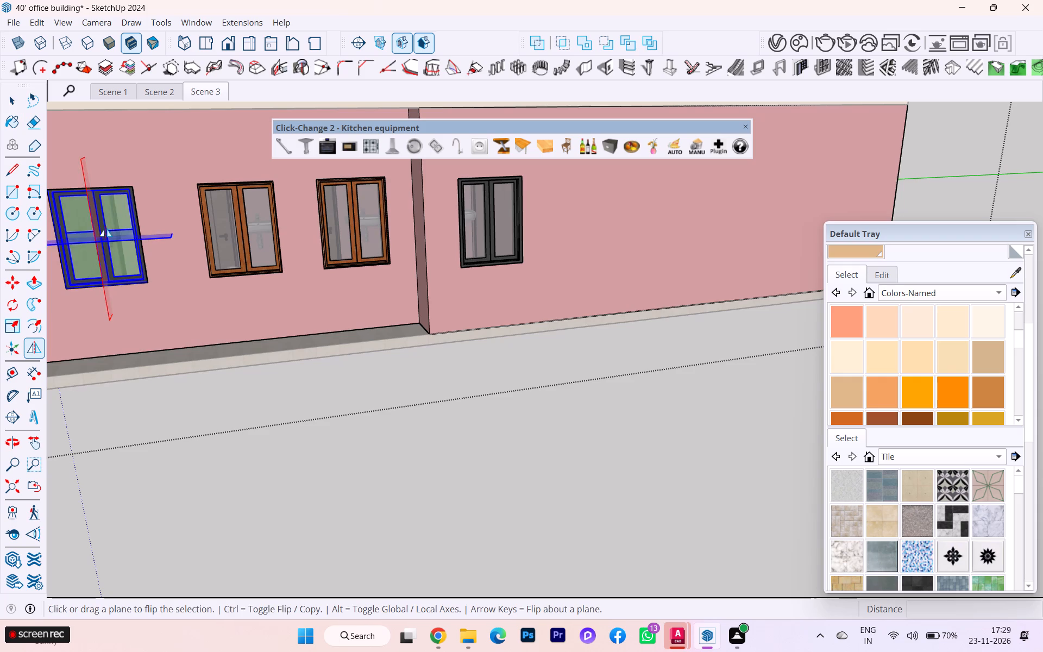
left_click(106, 225)
Flip the single window on the projecting wall beside the recess through the wall thickness, turning its brown frame outward.
scroll(288, 288, "down", 4)
scroll(408, 323, "down", 2)
scroll(444, 324, "up", 2)
scroll(449, 324, "down", 1)
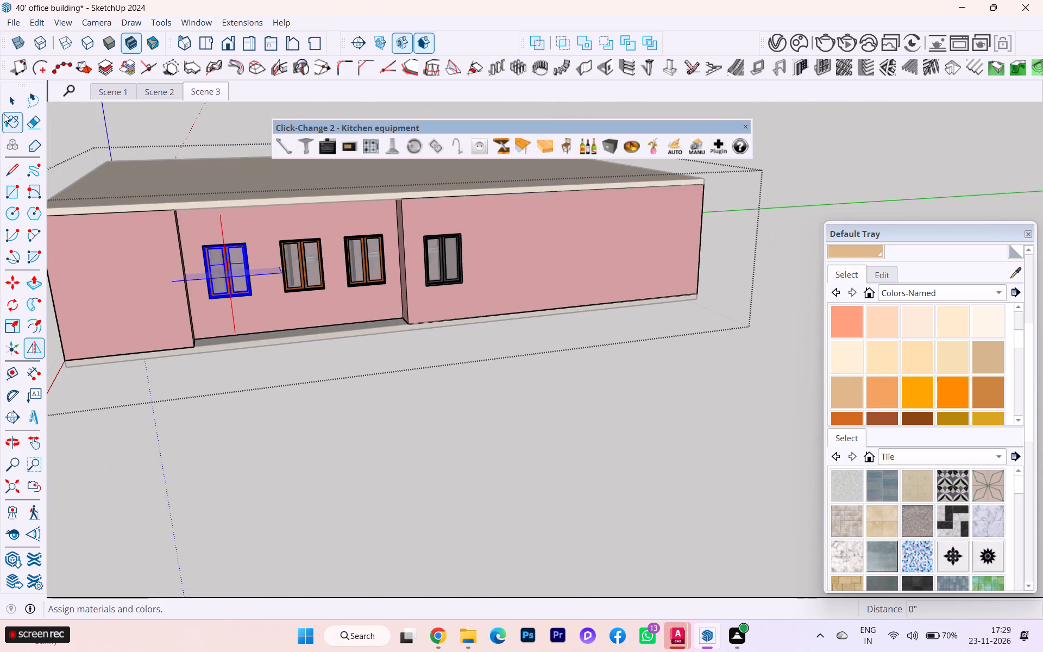
left_click(7, 96)
left_click(452, 260)
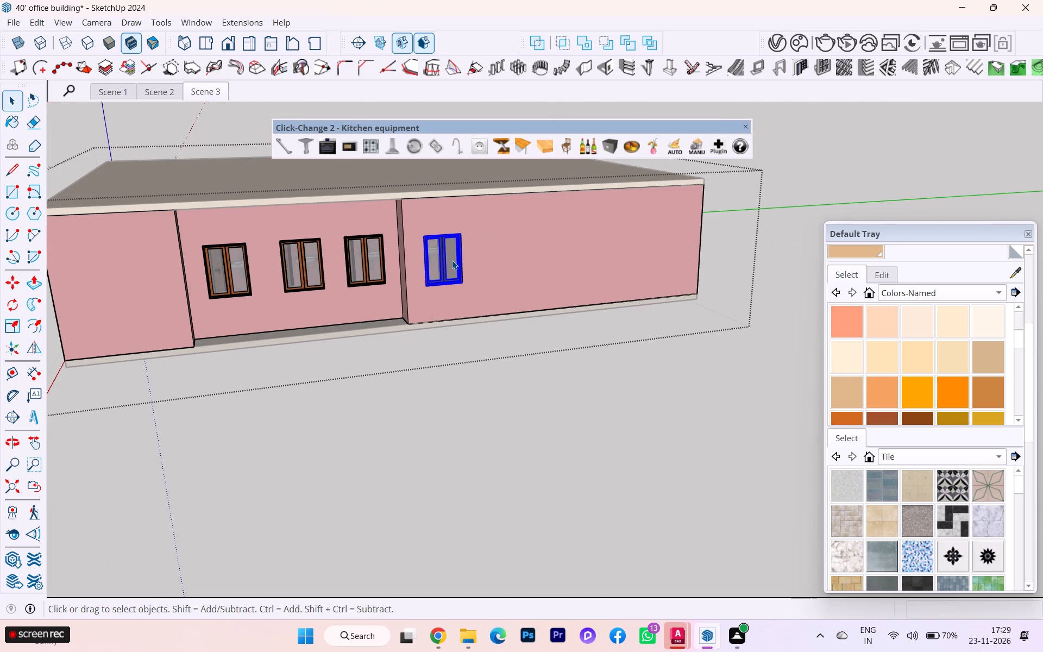
left_click(37, 352)
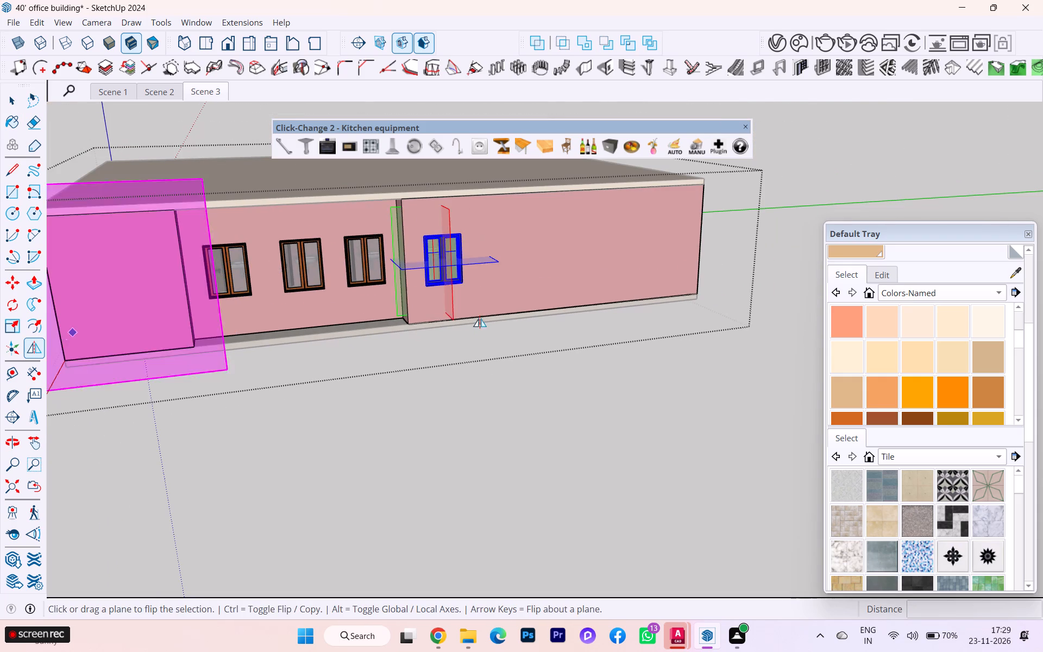
left_click(435, 248)
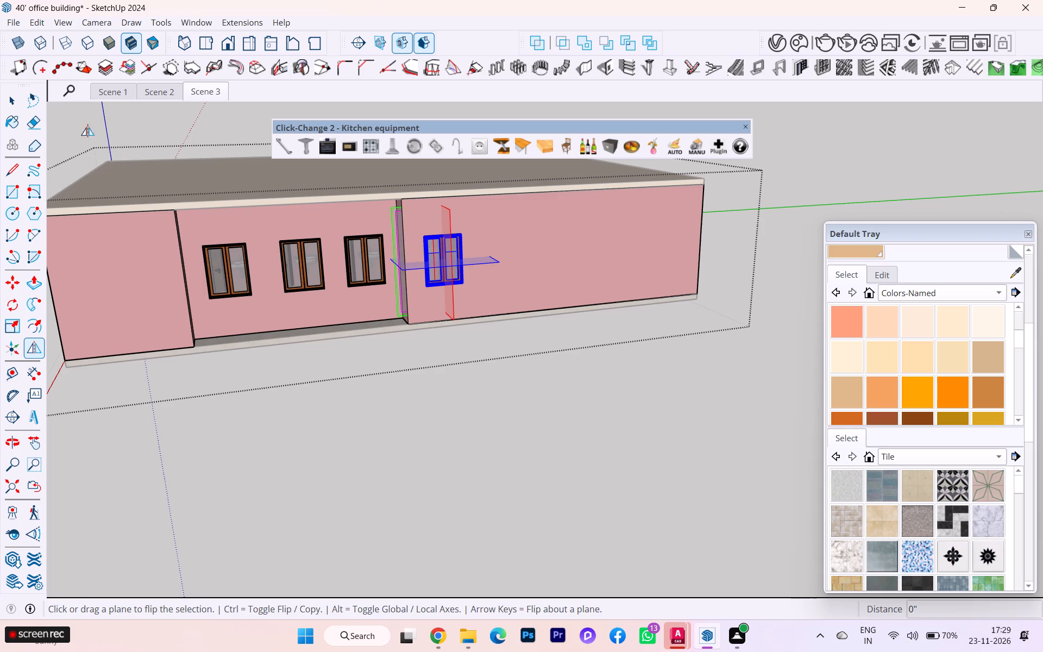
Close the wall group and examine the building's exterior from the other sides, checking the window frames.
left_click(17, 95)
left_click(595, 359)
scroll(664, 366, "down", 3)
scroll(667, 369, "up", 4)
scroll(667, 369, "down", 2)
middle_click_drag(470, 354, 887, 344)
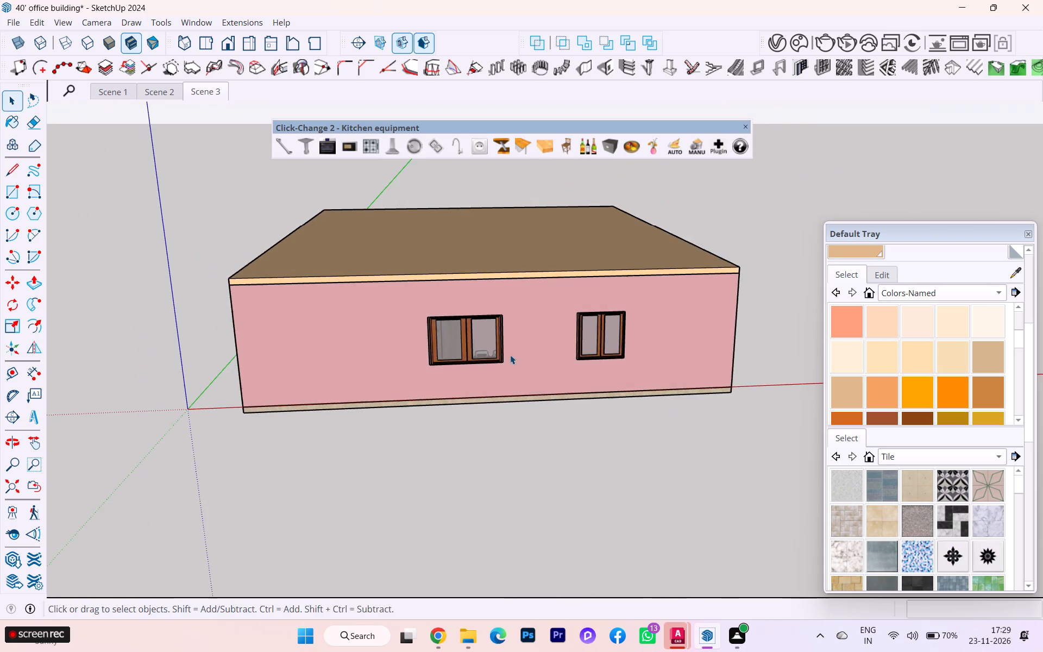
middle_click_drag(509, 355, 889, 359)
scroll(363, 351, "down", 1)
middle_click_drag(373, 350, 501, 337)
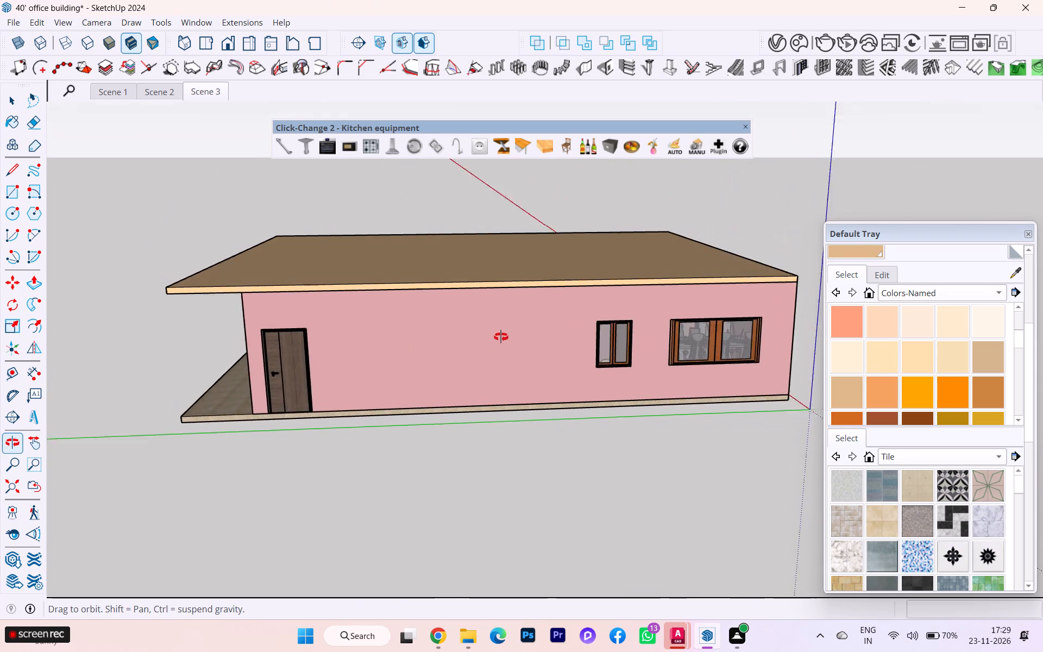
middle_click_drag(501, 337, 472, 330)
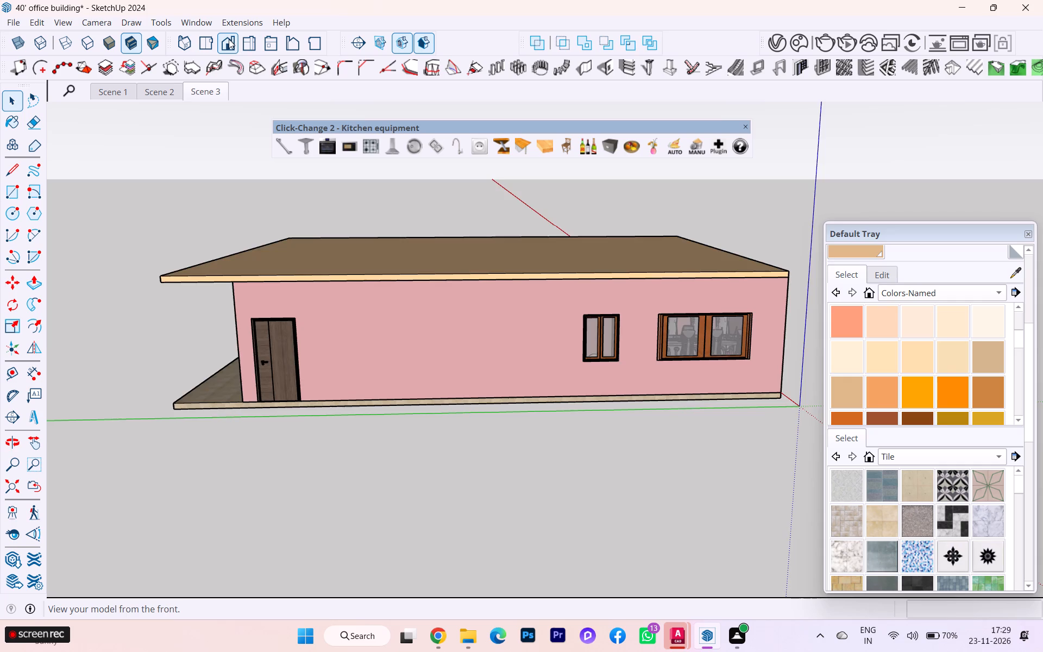
Update Scene 3 with the left view of the building, with its roof slab shown.
left_click(229, 39)
left_click(246, 42)
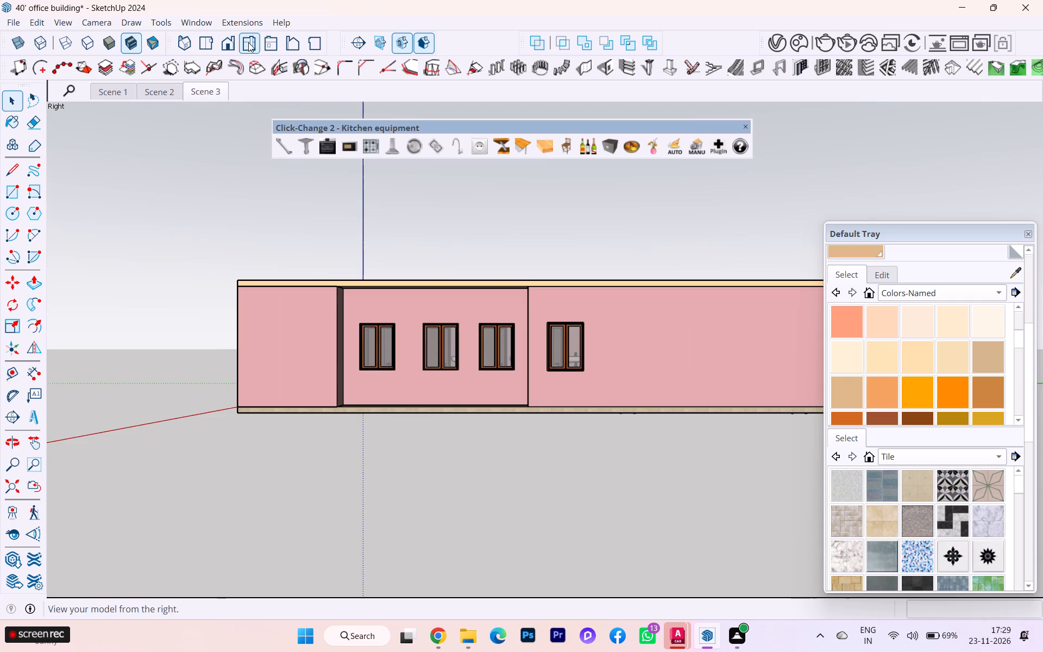
left_click(272, 44)
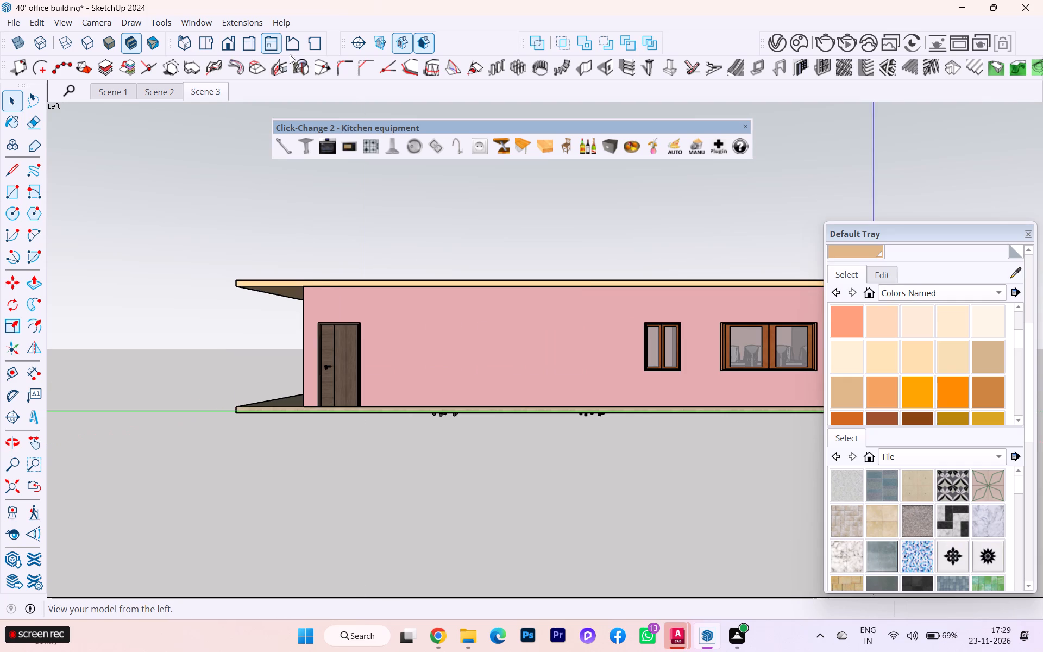
right_click(223, 93)
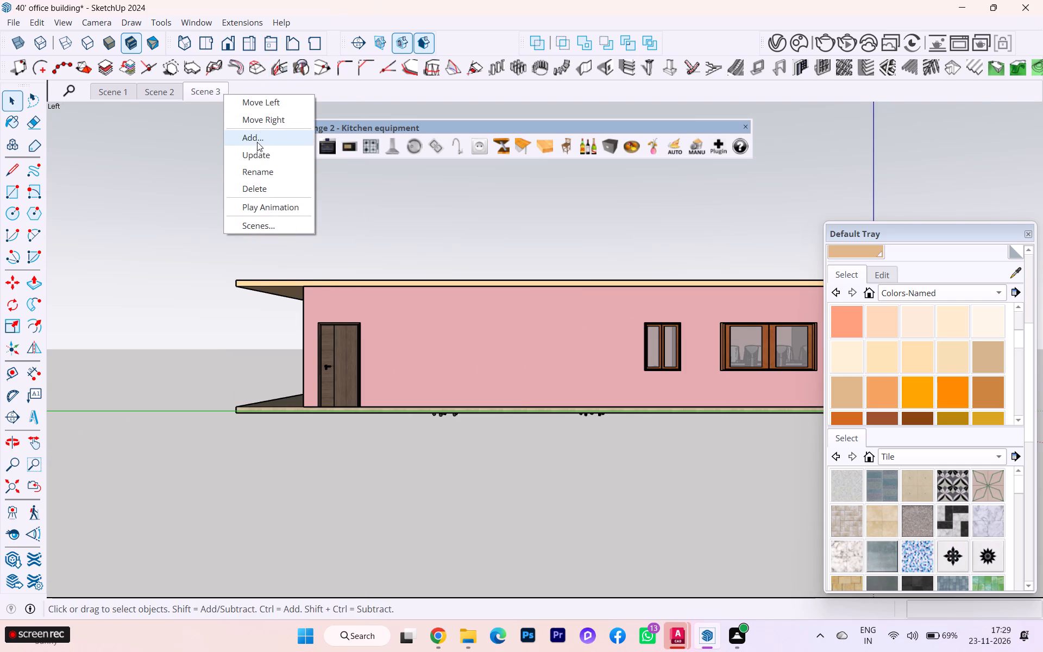
left_click(255, 153)
Check the saved views of Scenes 2, 1 and 3, and add a new scene after Scene 3.
left_click(167, 96)
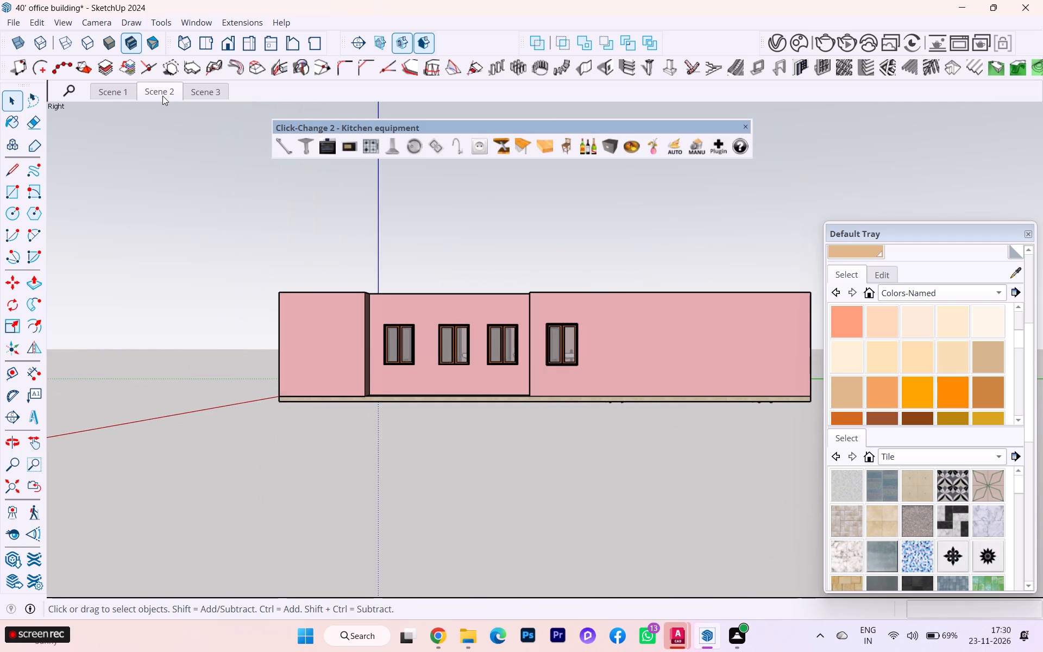
left_click(129, 95)
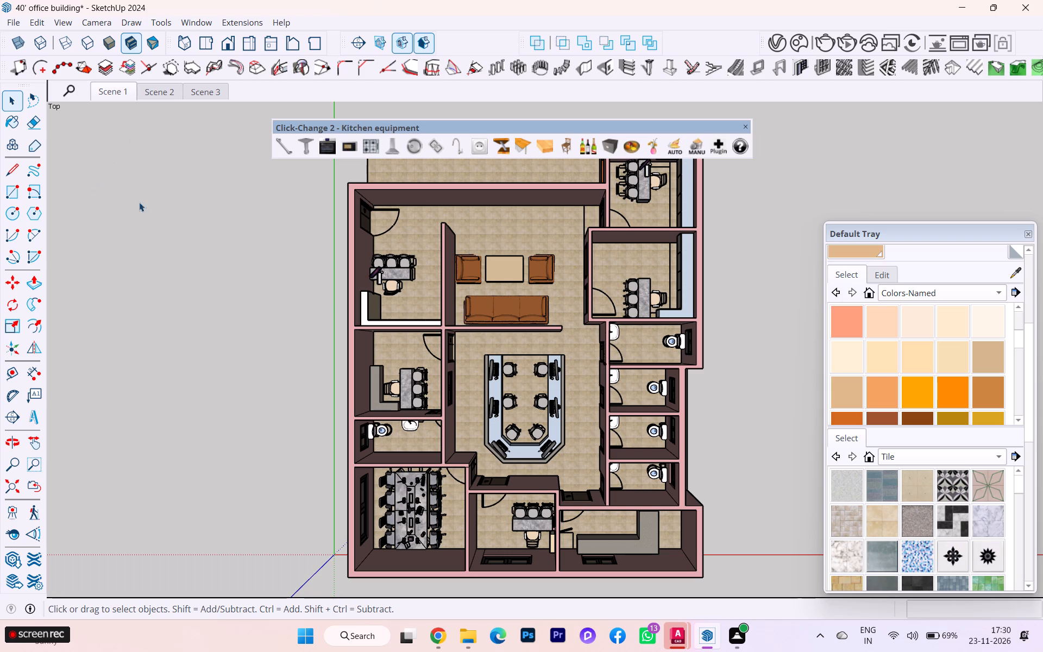
left_click(217, 98)
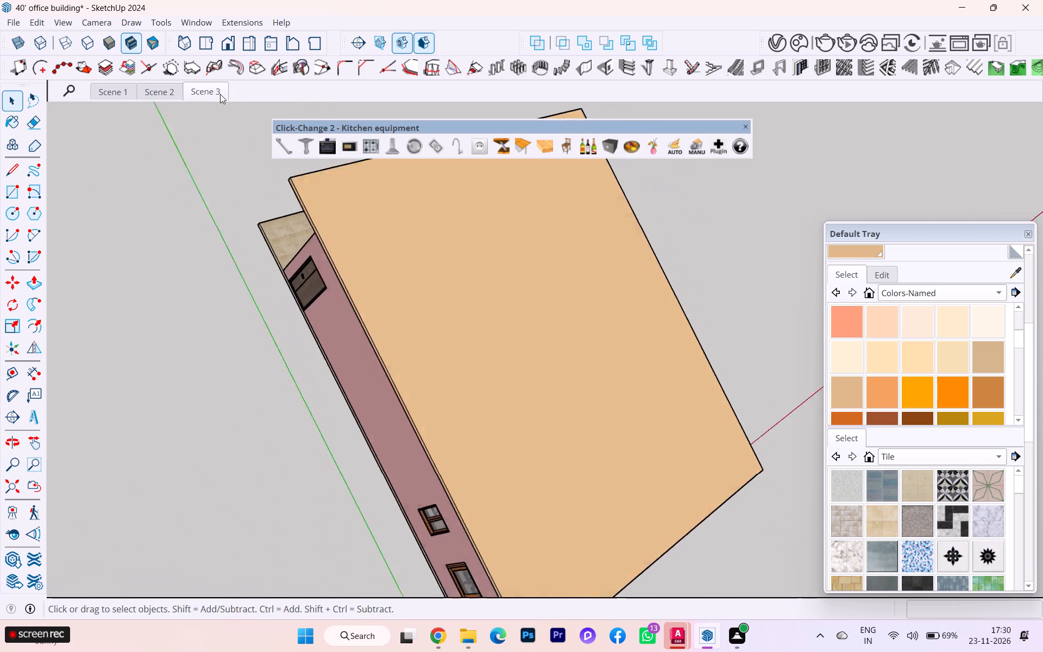
right_click(220, 94)
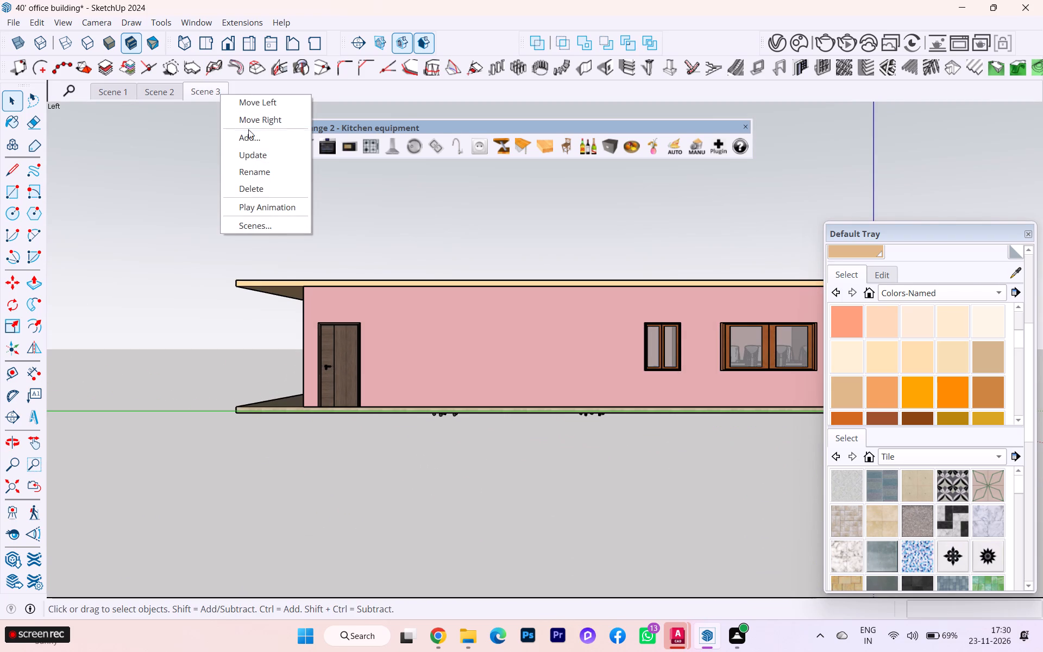
left_click(254, 138)
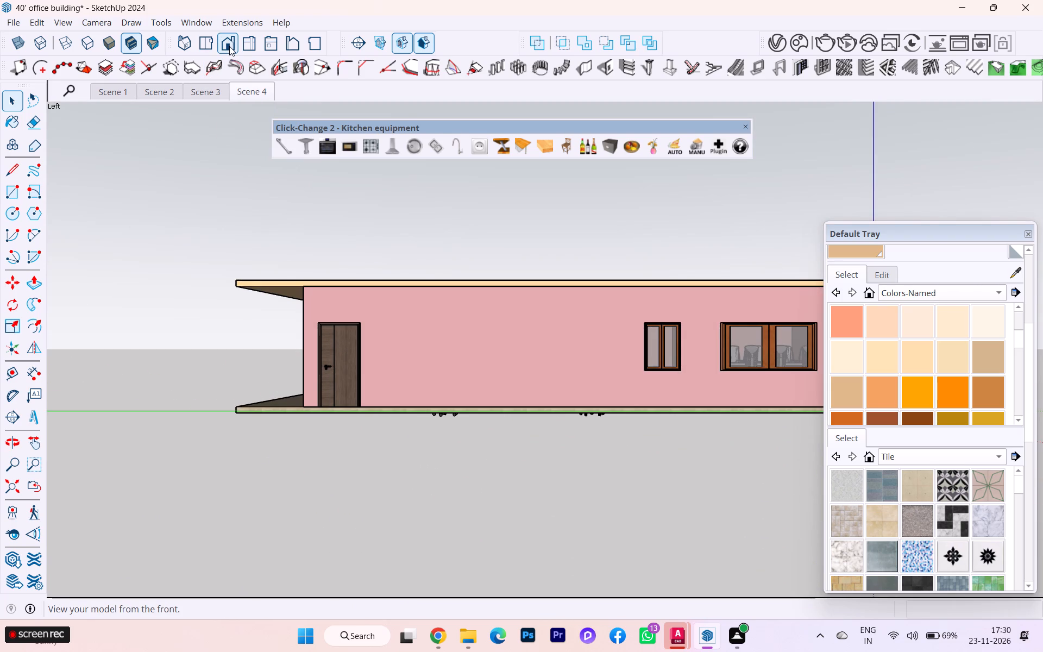
From the top view, place a section plane on the roof slab's upper face, keeping the name Section 1 and symbol 1.
left_click(229, 46)
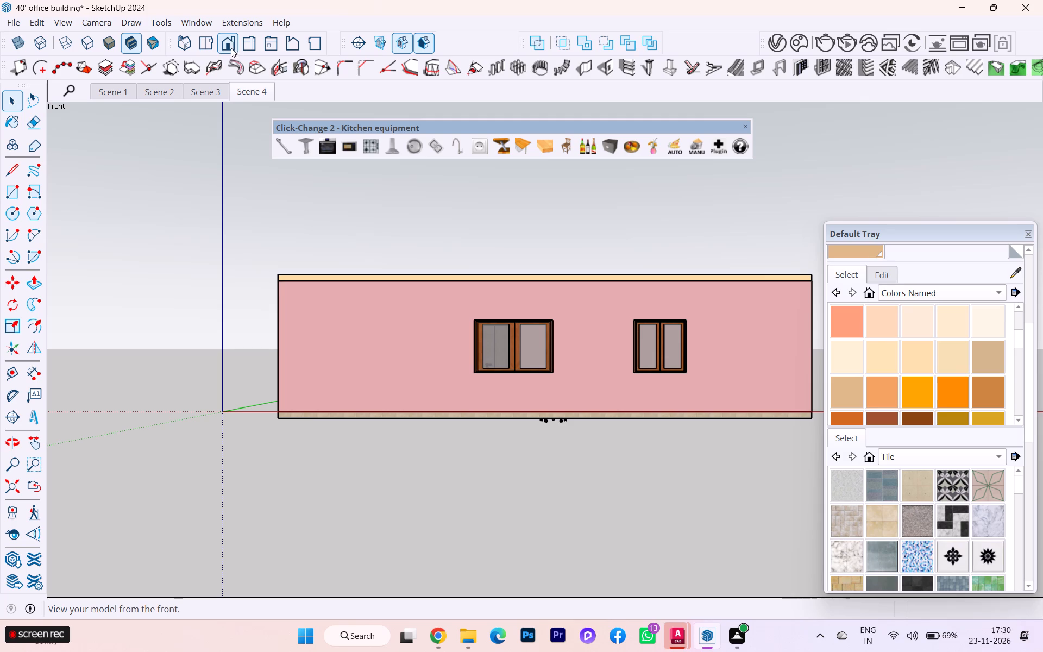
left_click(211, 45)
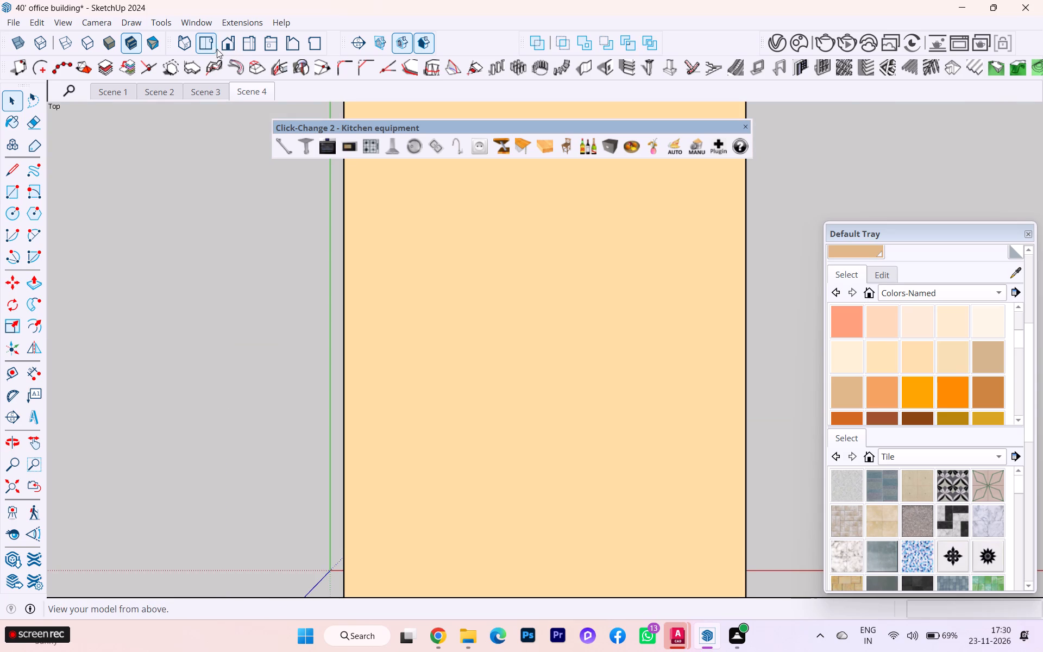
scroll(354, 206, "down", 3)
scroll(362, 214, "up", 2)
scroll(362, 214, "down", 1)
scroll(362, 214, "up", 1)
scroll(362, 214, "down", 4)
scroll(431, 252, "up", 2)
scroll(431, 253, "down", 3)
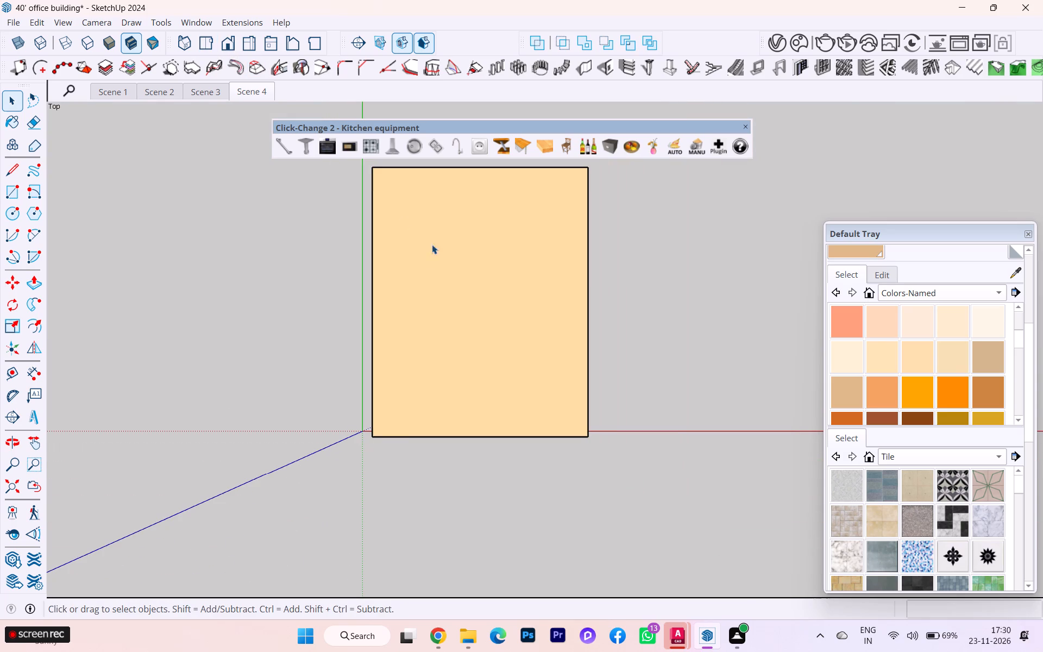
left_click(352, 42)
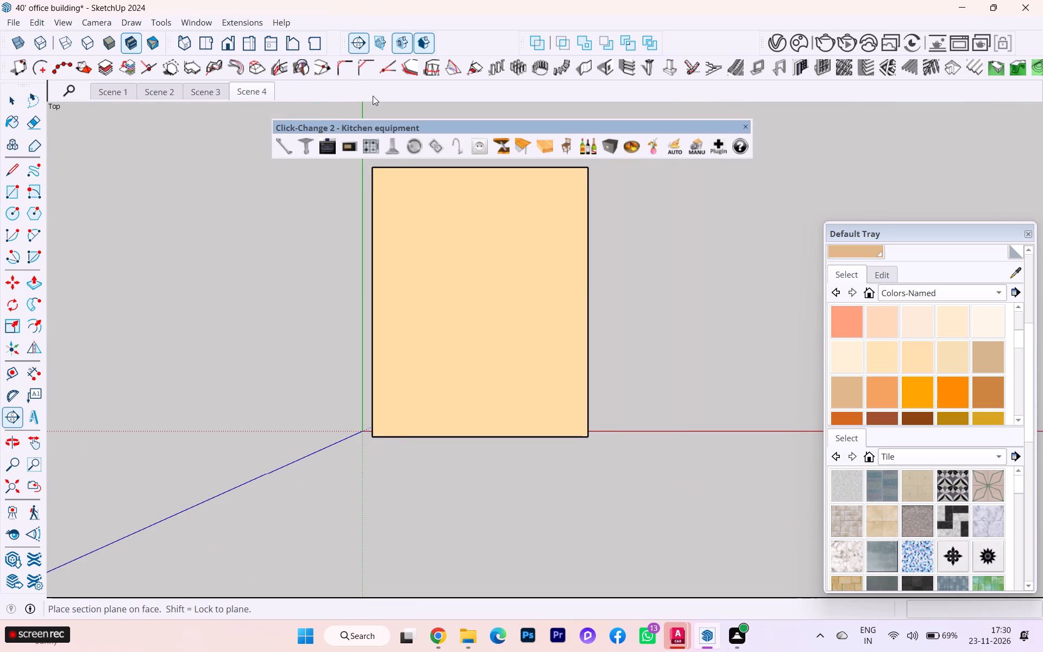
left_click(354, 43)
left_click(451, 258)
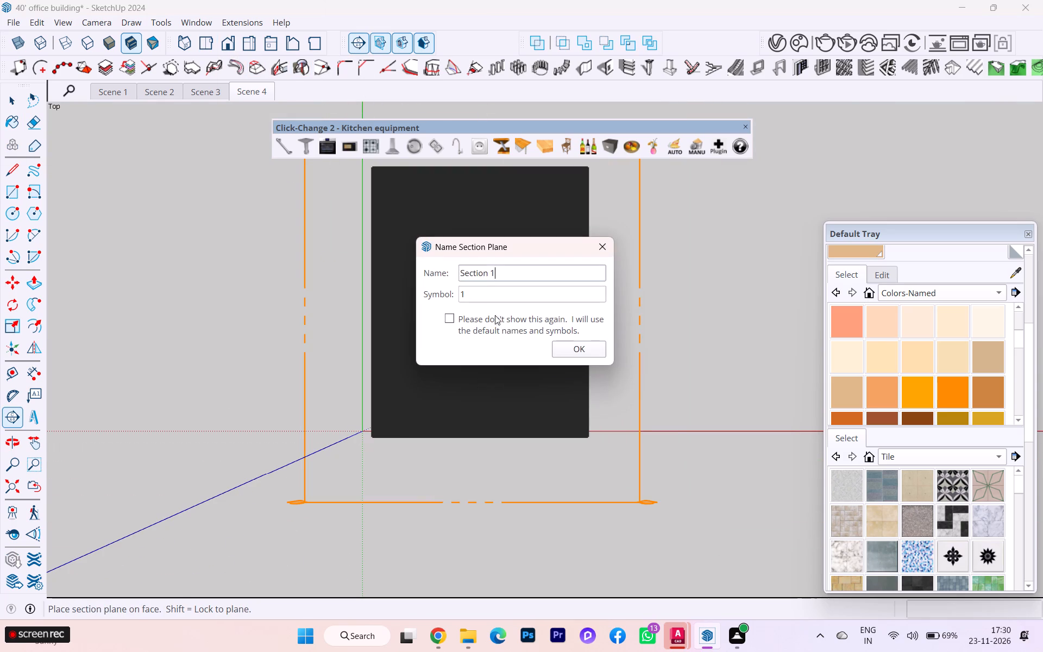
left_click(576, 349)
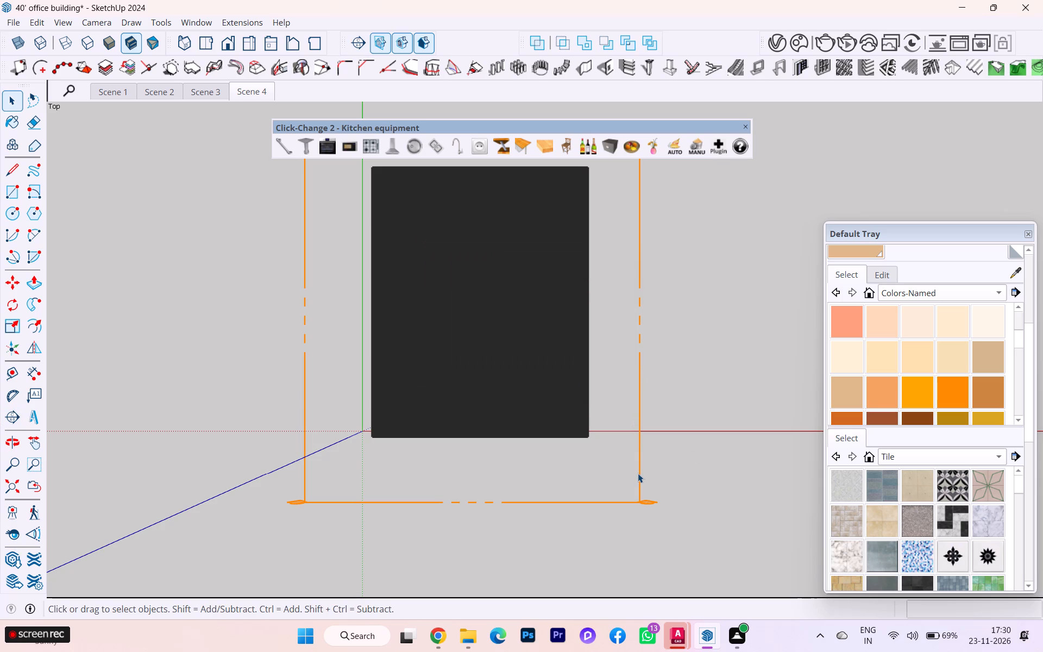
Move the section plane about 6' 4" down from the roof so it cuts through the walls and exposes the furnished floor plan.
left_click(638, 473)
key("m")
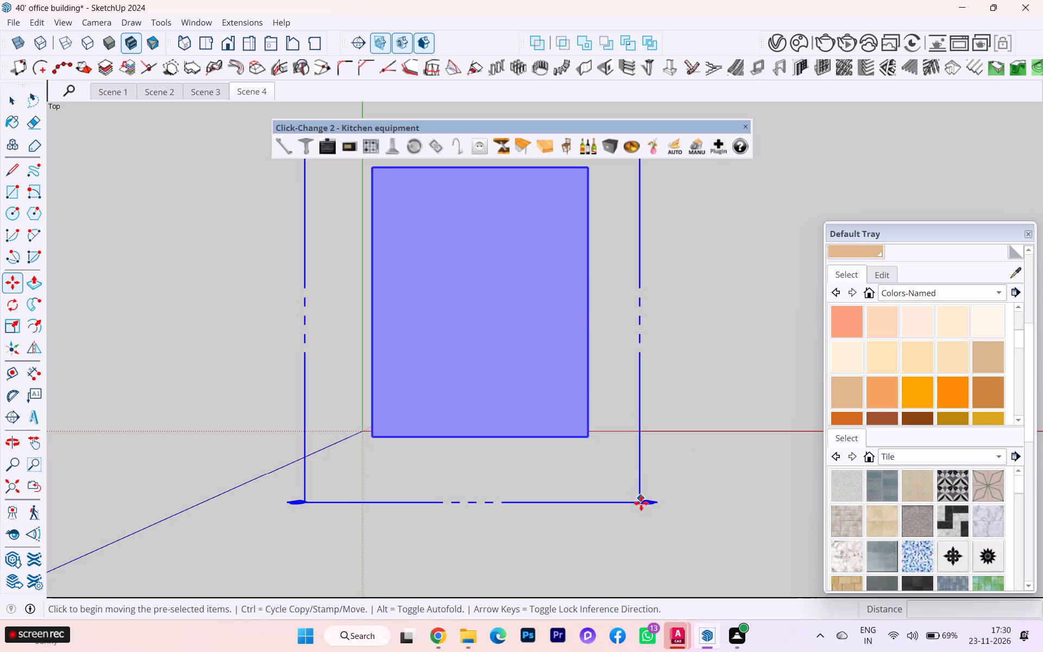
left_click(641, 504)
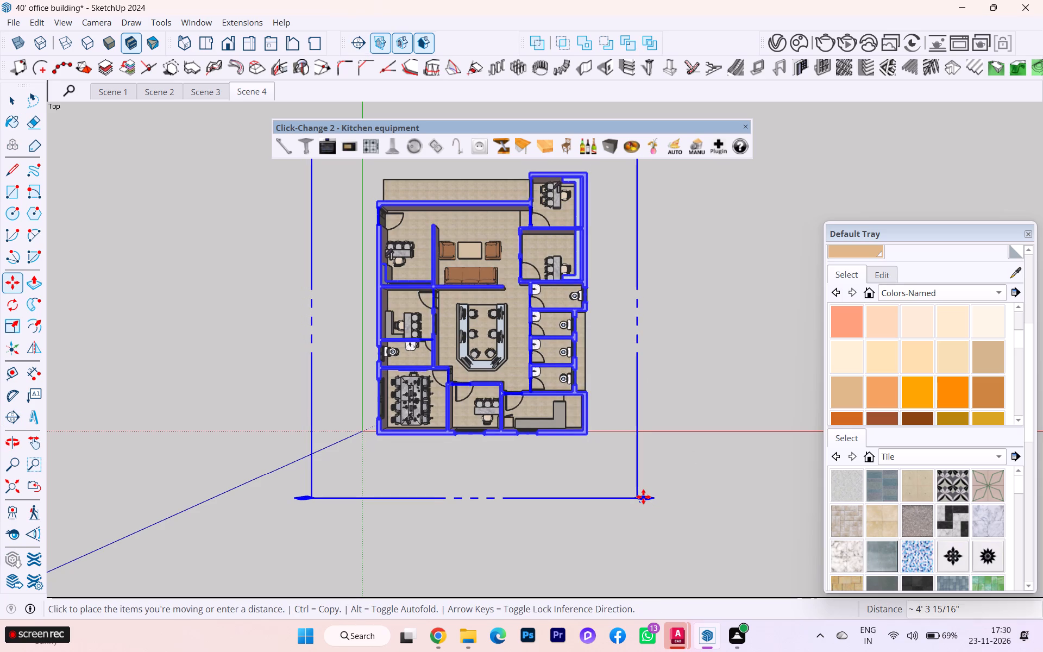
scroll(643, 497, "down", 1)
scroll(643, 497, "up", 2)
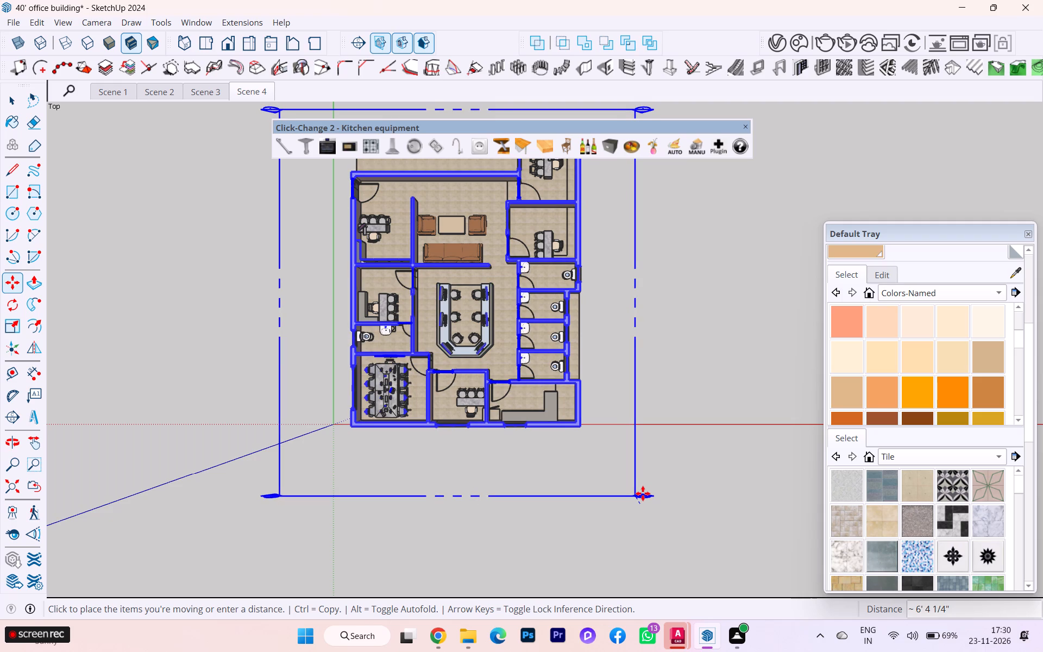
left_click(643, 493)
Examine the cut floor plan closely around the conference room, the adjoining toilet and the central workstations.
scroll(416, 445, "up", 4)
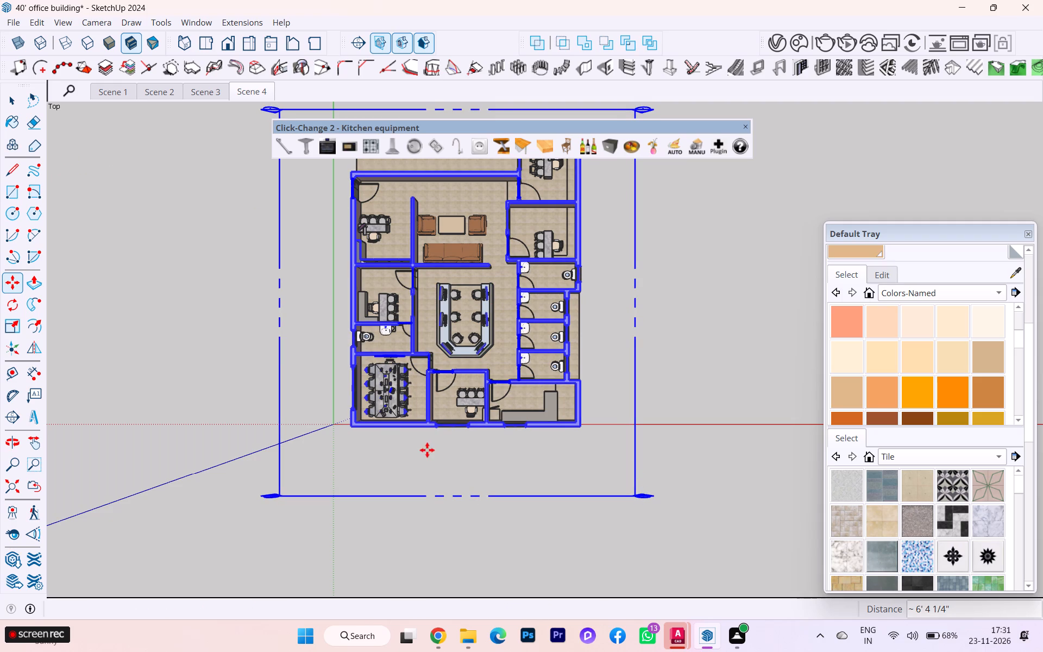
scroll(435, 445, "up", 2)
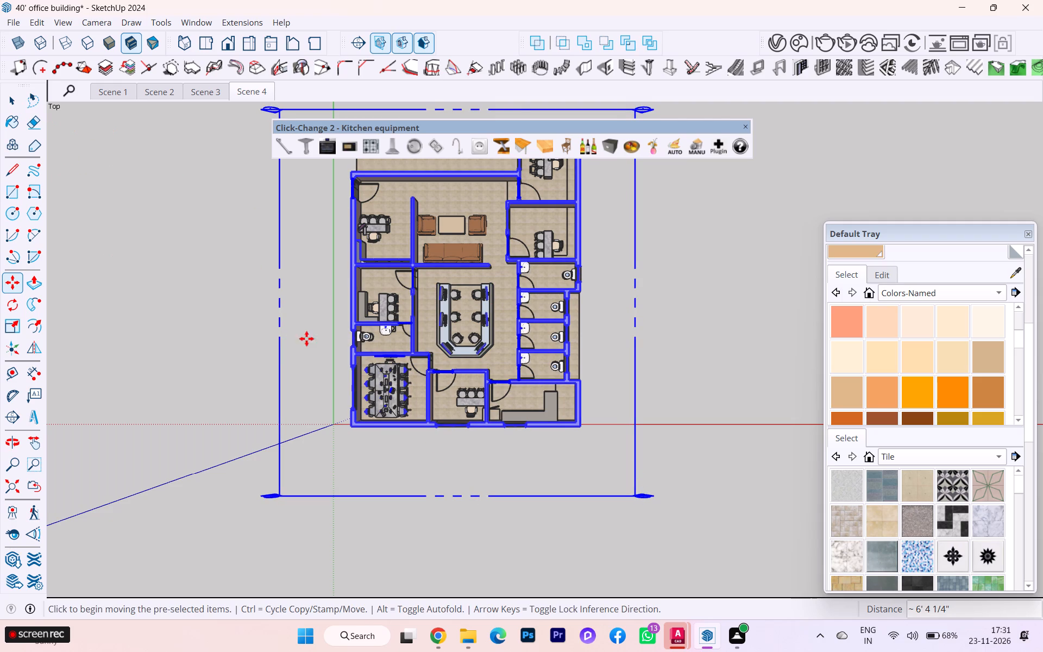
scroll(379, 352, "up", 5)
scroll(293, 336, "up", 2)
scroll(293, 336, "down", 1)
scroll(293, 336, "up", 4)
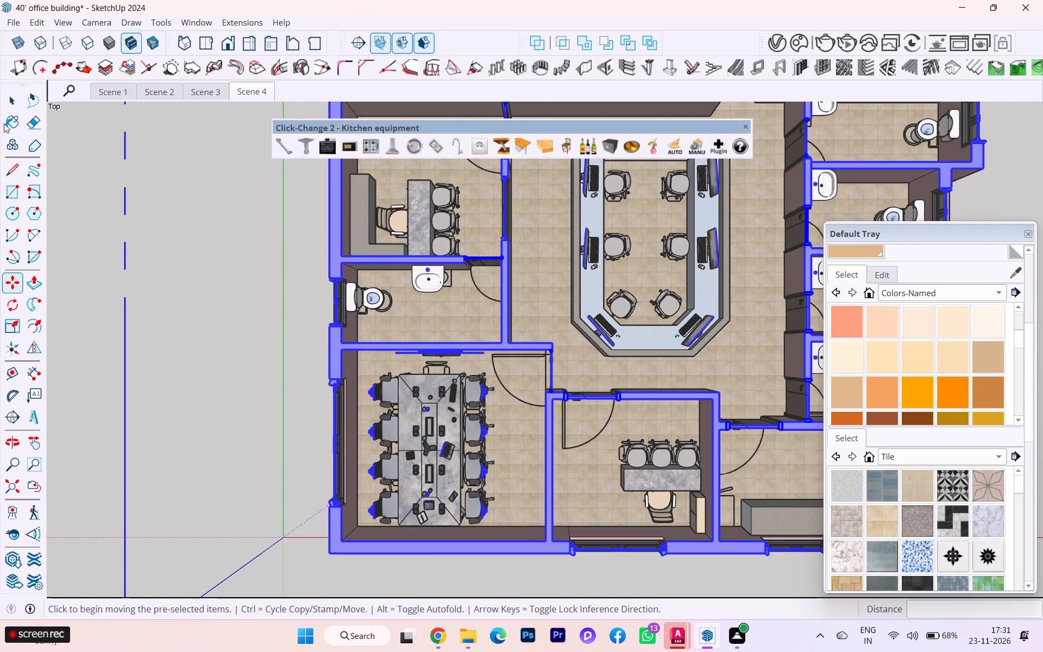
Inspect the cut floor plan around the toilet above the conference room and along the outer wall beside it.
scroll(273, 283, "down", 1)
scroll(269, 281, "up", 1)
scroll(262, 278, "down", 5)
scroll(222, 266, "up", 7)
scroll(356, 314, "up", 1)
scroll(360, 311, "down", 2)
scroll(361, 311, "up", 1)
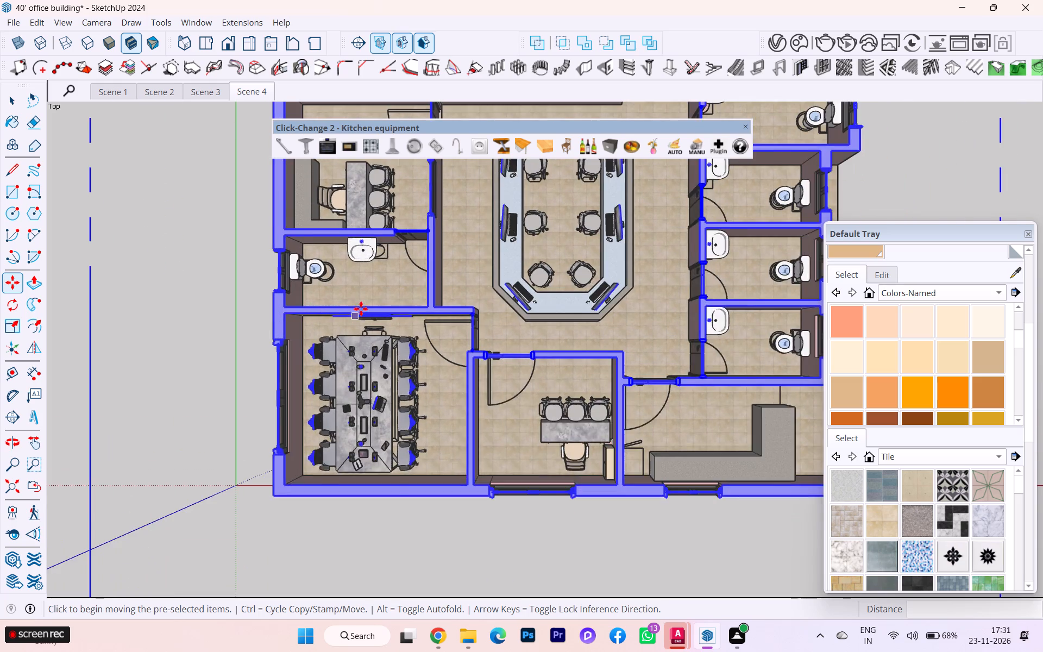
scroll(316, 252, "up", 3)
scroll(263, 244, "up", 10)
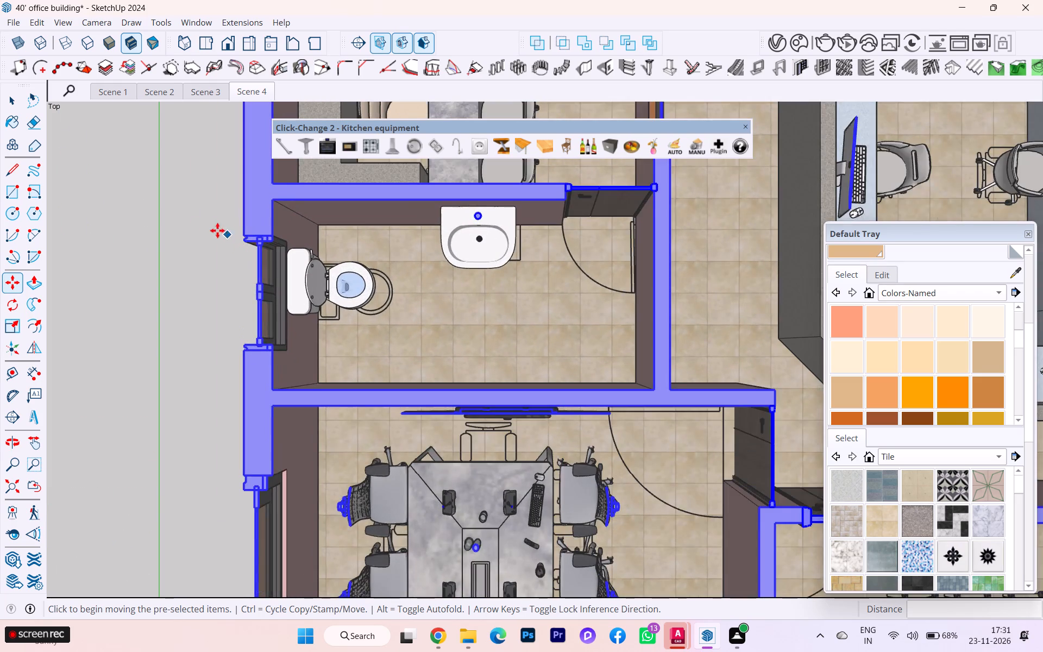
scroll(202, 224, "down", 4)
scroll(196, 228, "up", 2)
scroll(196, 229, "down", 2)
scroll(274, 309, "down", 5)
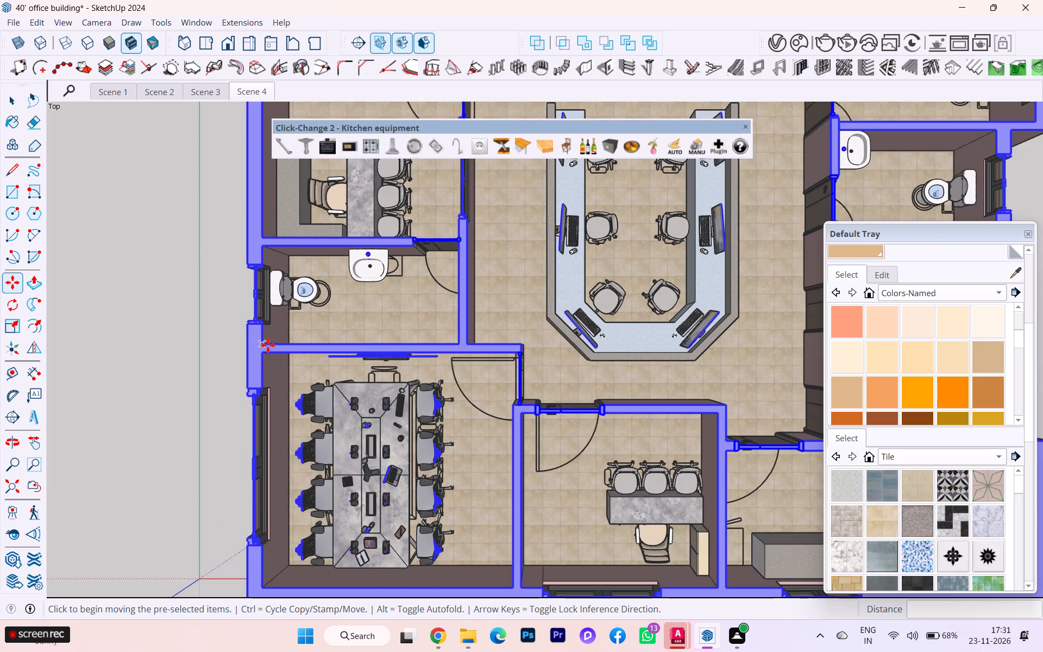
scroll(250, 338, "down", 2)
scroll(219, 315, "up", 1)
scroll(219, 315, "down", 2)
scroll(219, 315, "up", 1)
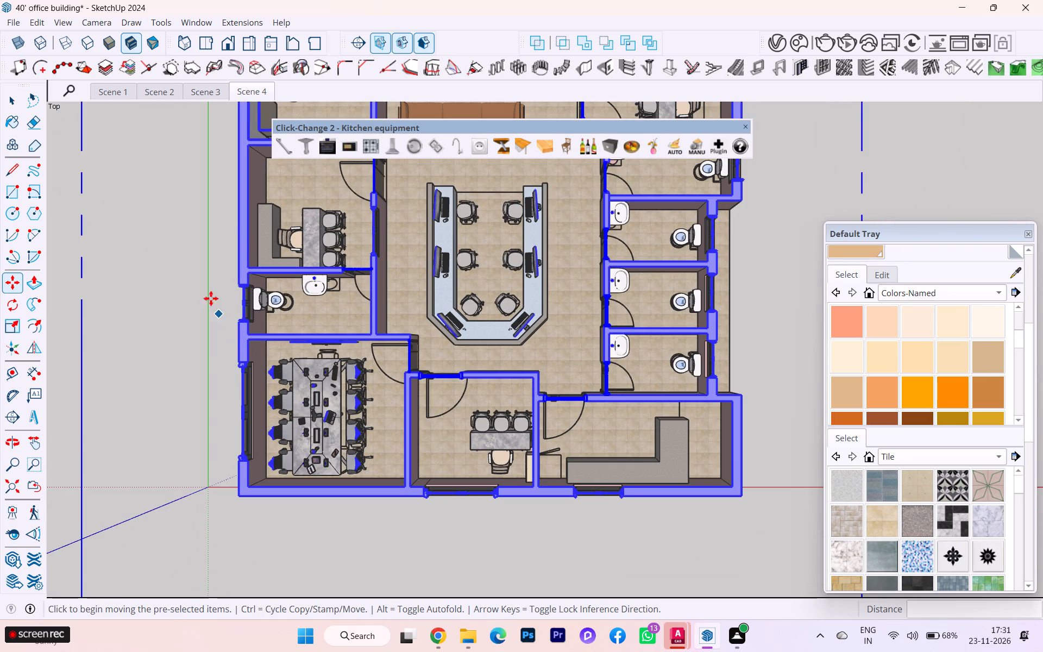
Clear the selection and hide the section plane while keeping the section cut and its fill displayed.
left_click(9, 106)
left_click(171, 190)
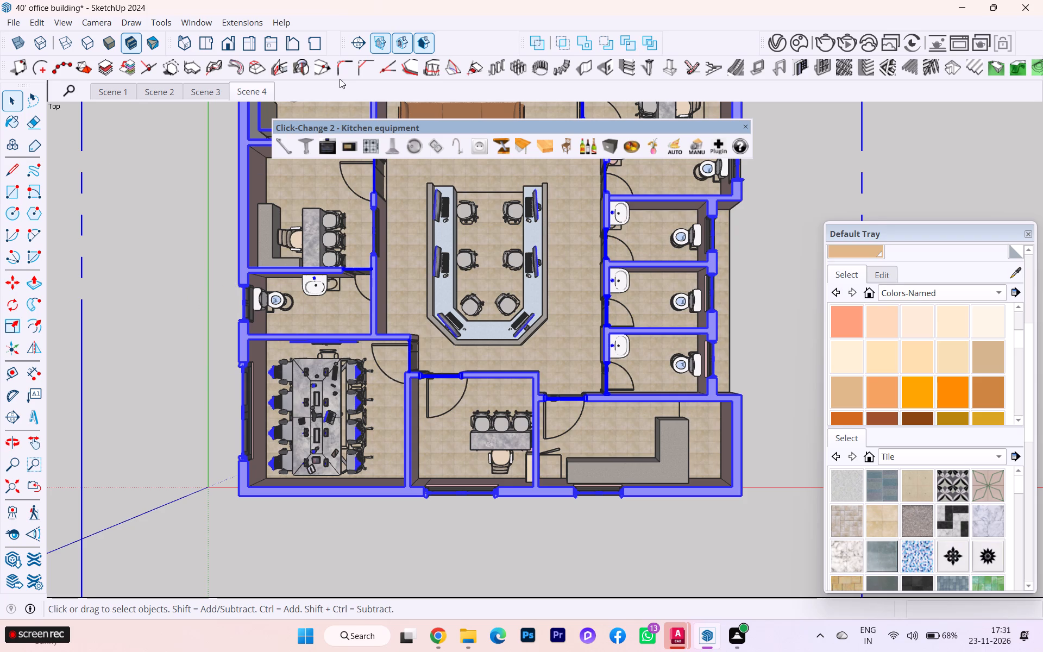
left_click(385, 45)
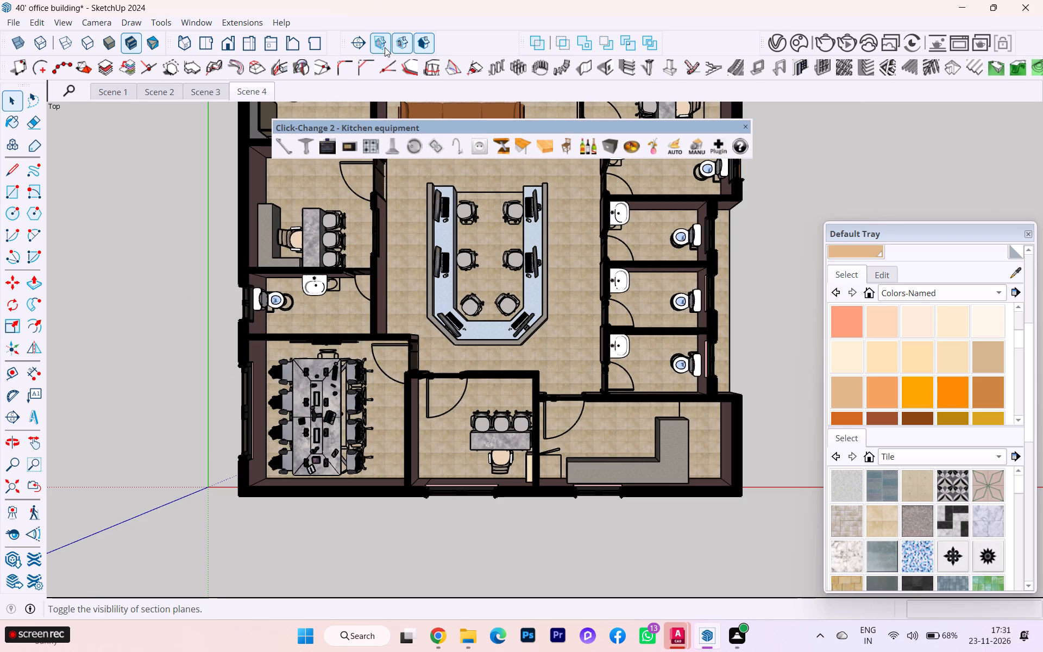
Examine the filled wall cuts and furniture around the central workstations and surrounding rooms in the top view.
scroll(398, 236, "up", 6)
scroll(444, 249, "down", 2)
scroll(447, 249, "up", 3)
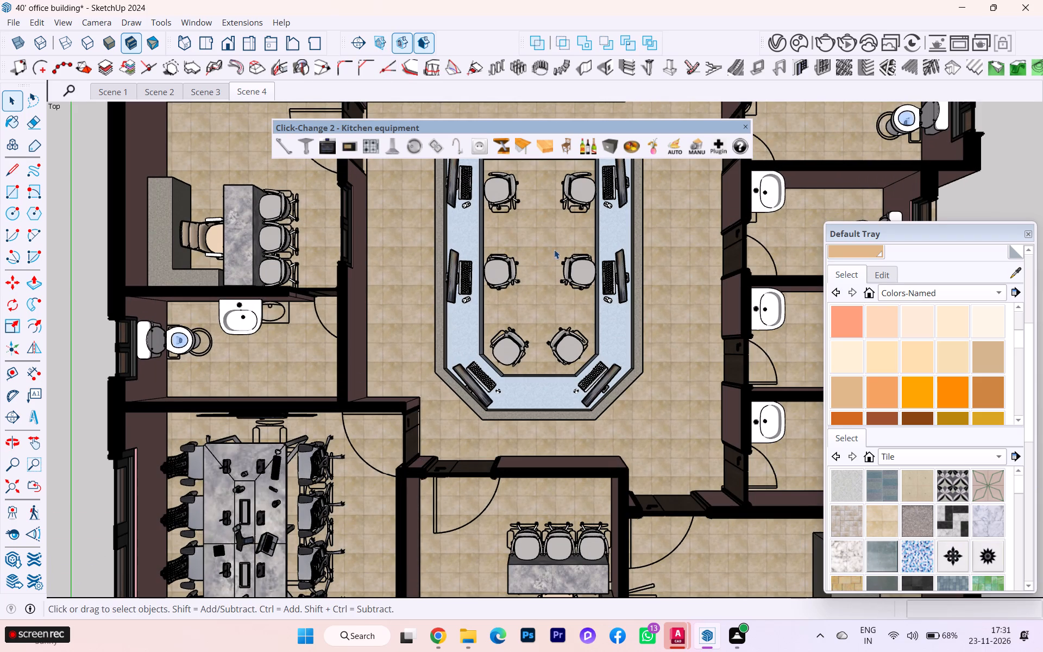
scroll(563, 248, "down", 1)
scroll(563, 248, "up", 2)
scroll(563, 248, "down", 4)
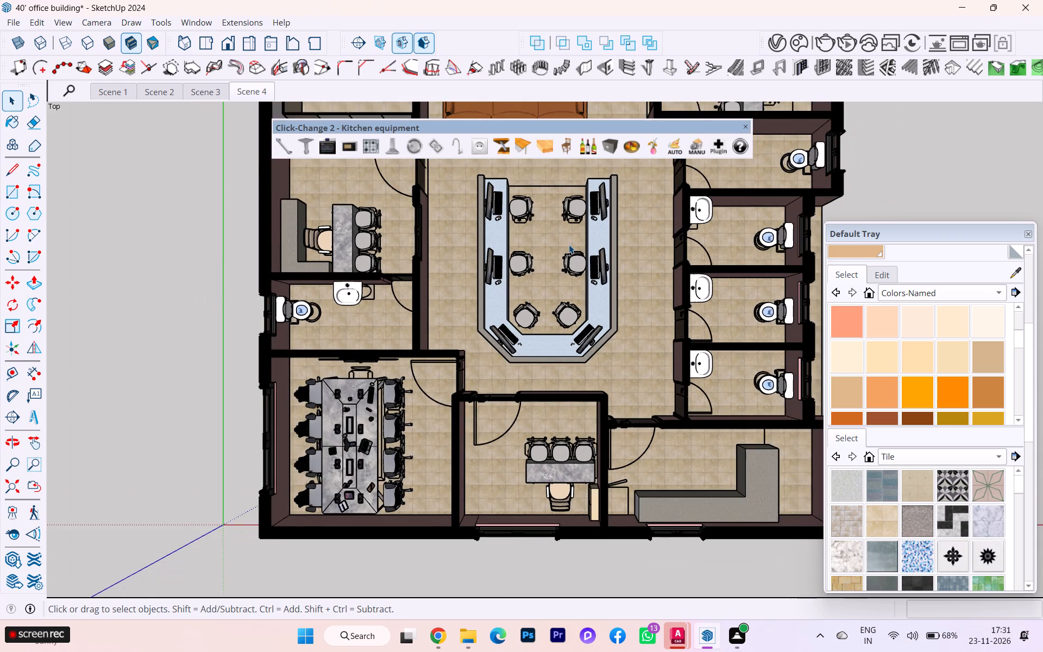
scroll(569, 244, "down", 2)
scroll(583, 270, "up", 7)
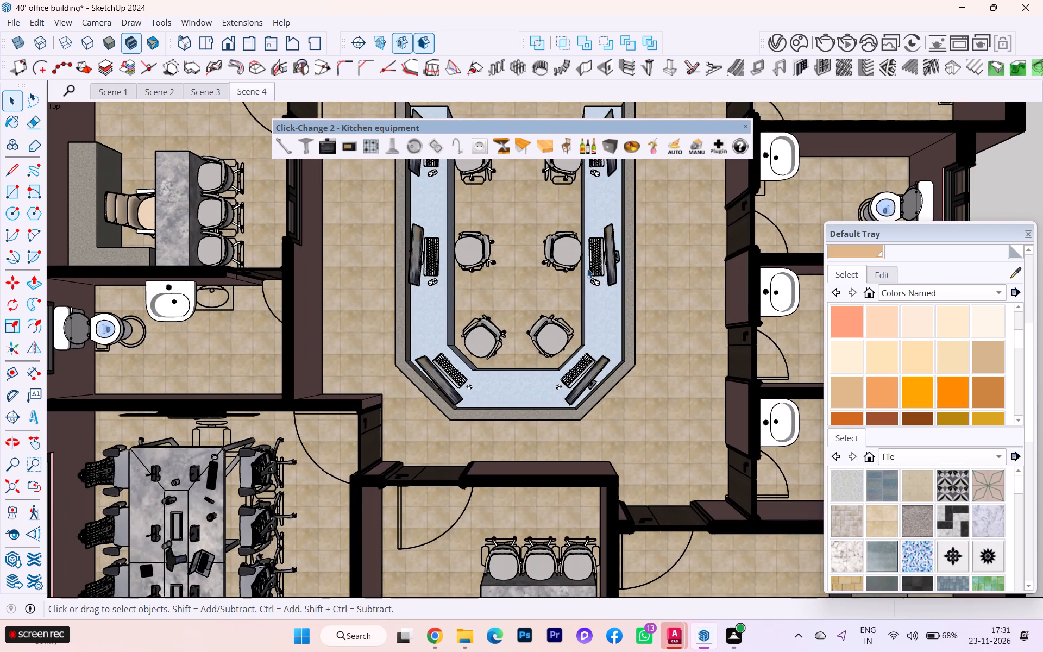
scroll(585, 270, "down", 2)
scroll(584, 270, "up", 1)
scroll(512, 299, "down", 2)
scroll(512, 300, "up", 1)
scroll(512, 300, "down", 1)
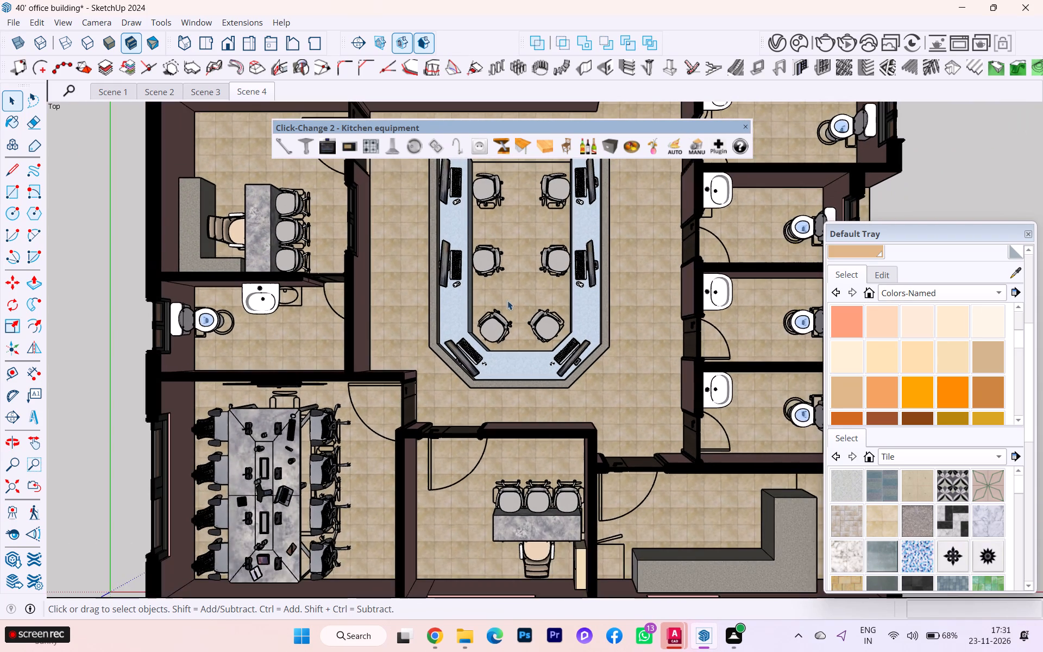
scroll(452, 303, "down", 2)
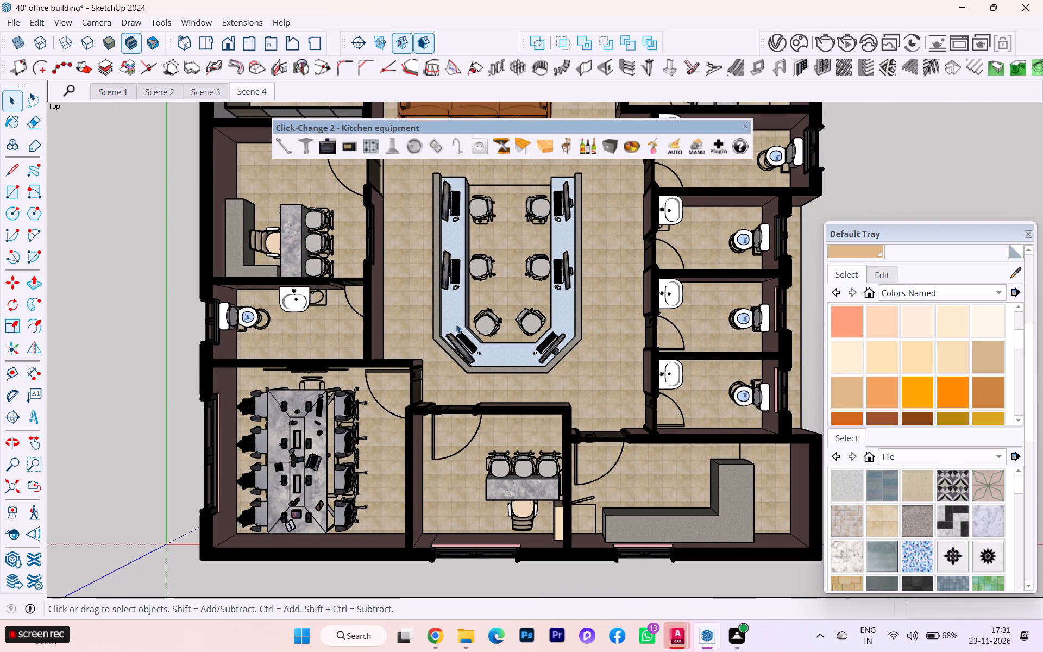
scroll(400, 312, "down", 5)
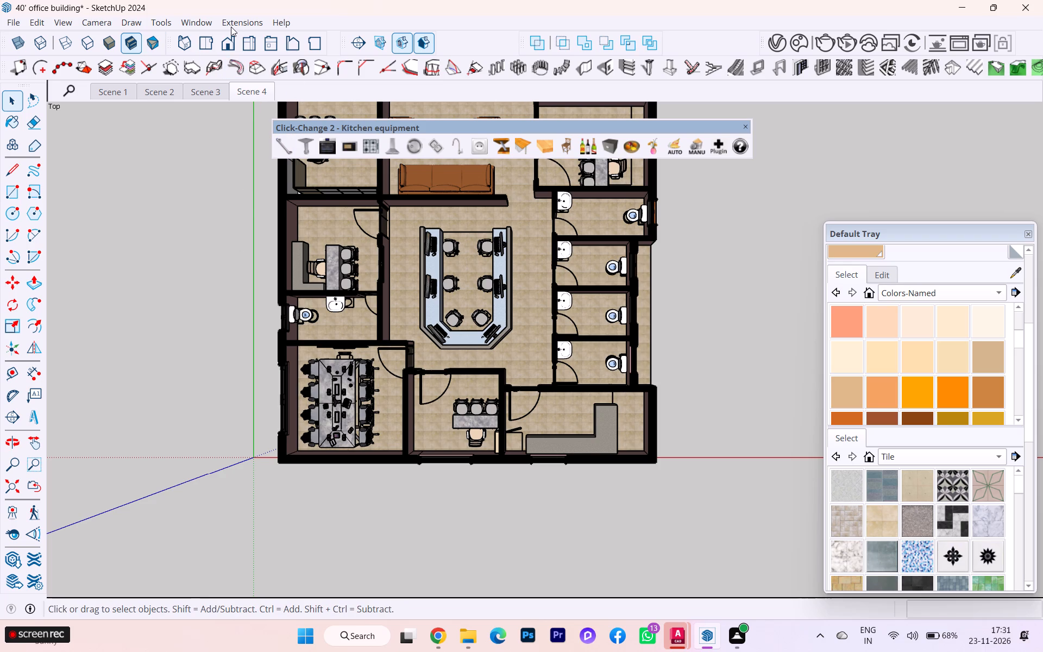
Review the Model Info pages, including Classifications, Components, Dimensions, File, Geo-location, Units and Animation, without changing any setting.
left_click(205, 20)
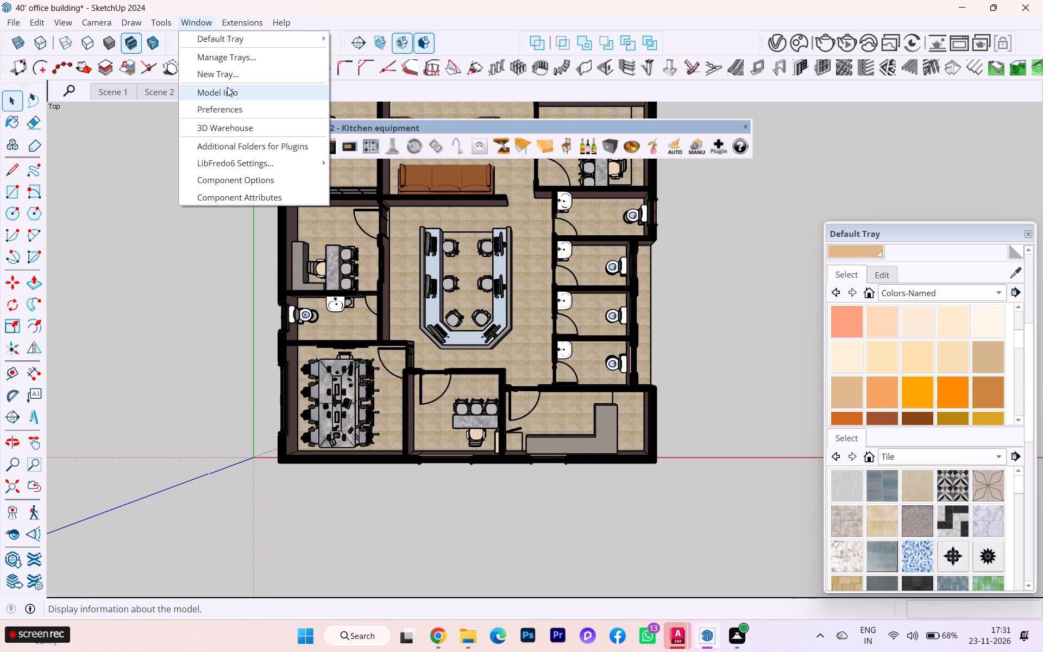
left_click(226, 99)
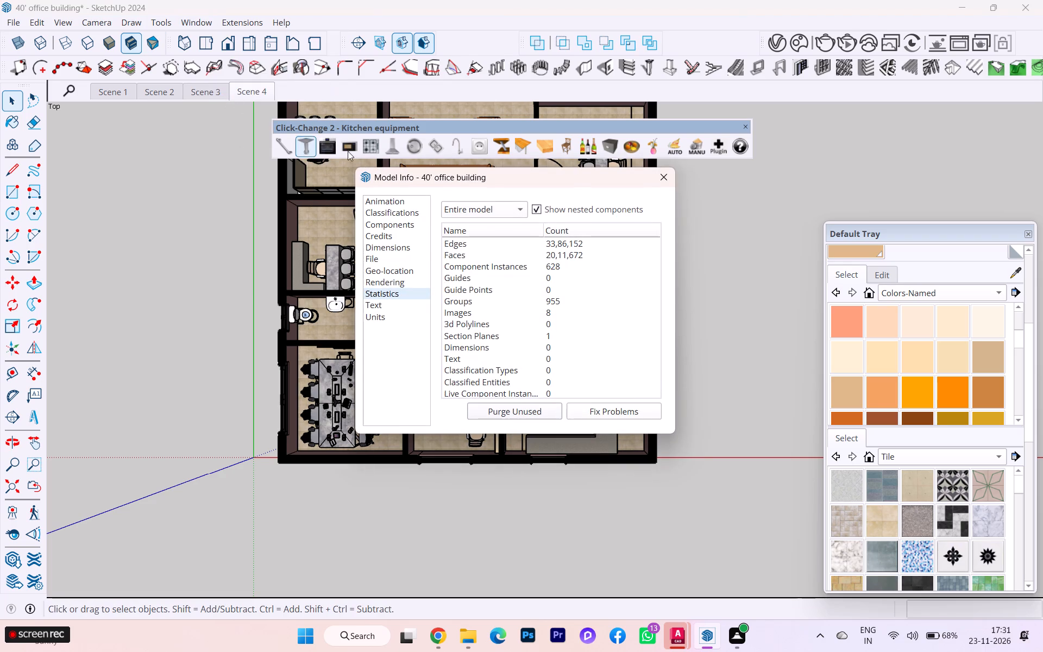
left_click(387, 211)
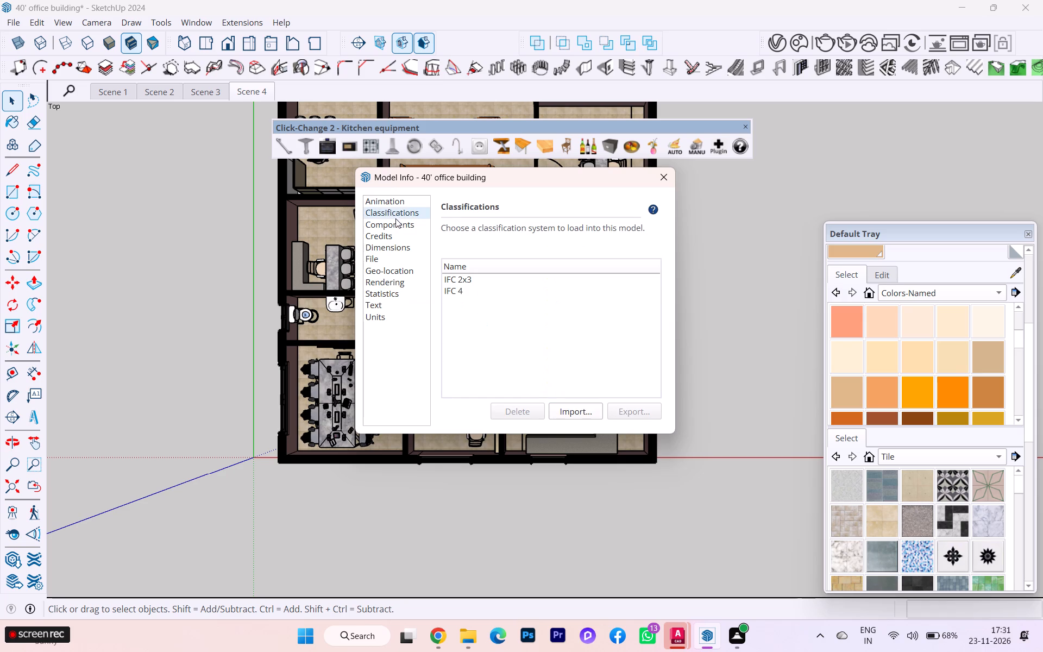
left_click(395, 225)
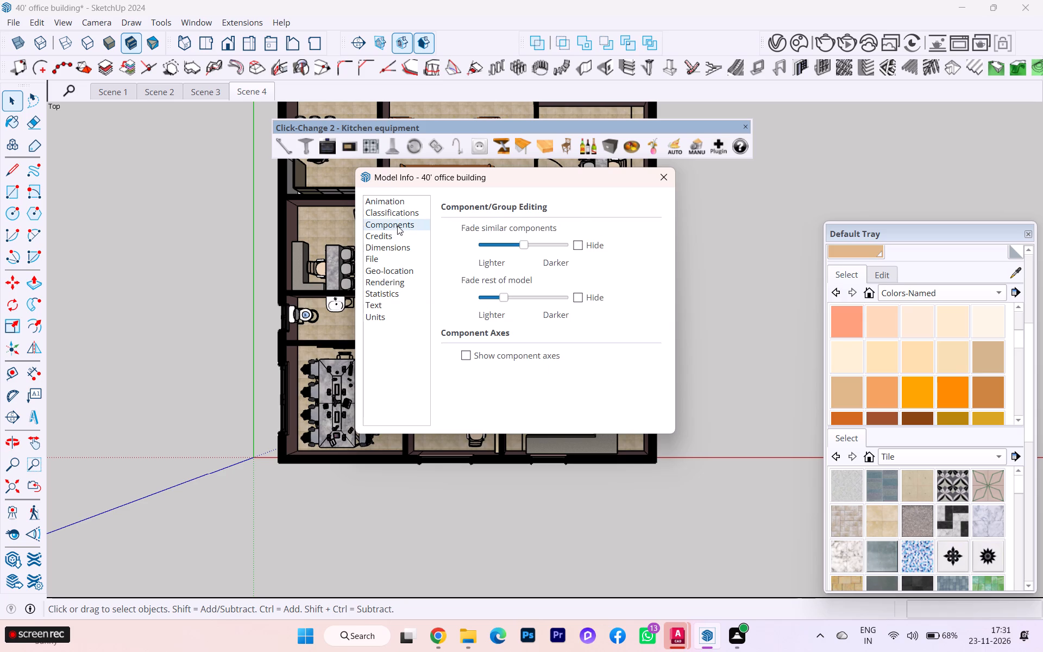
left_click(391, 244)
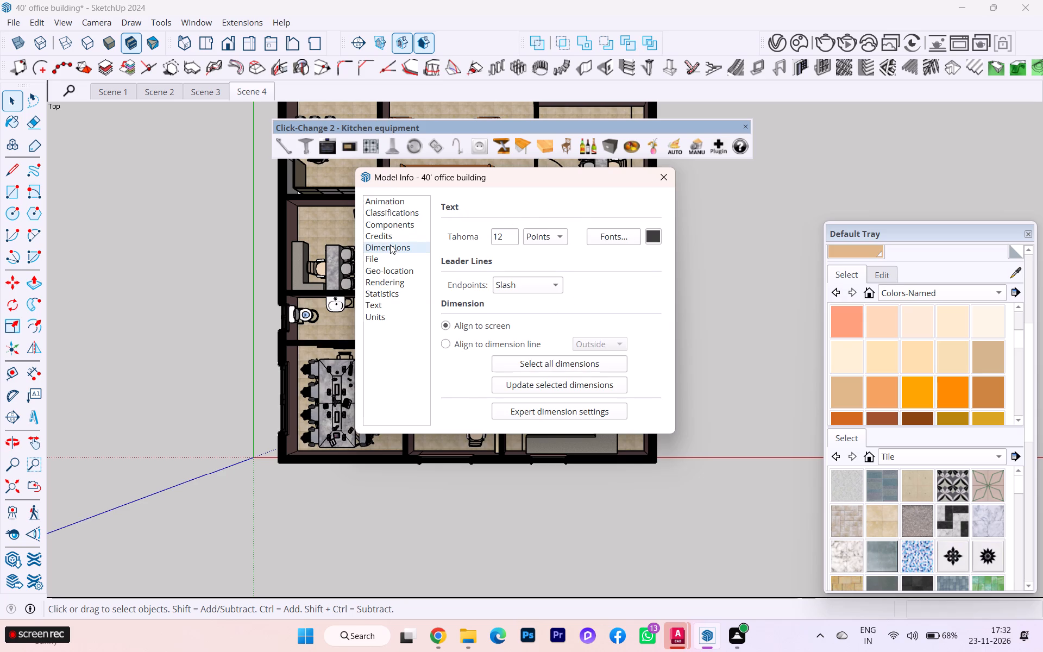
left_click(391, 260)
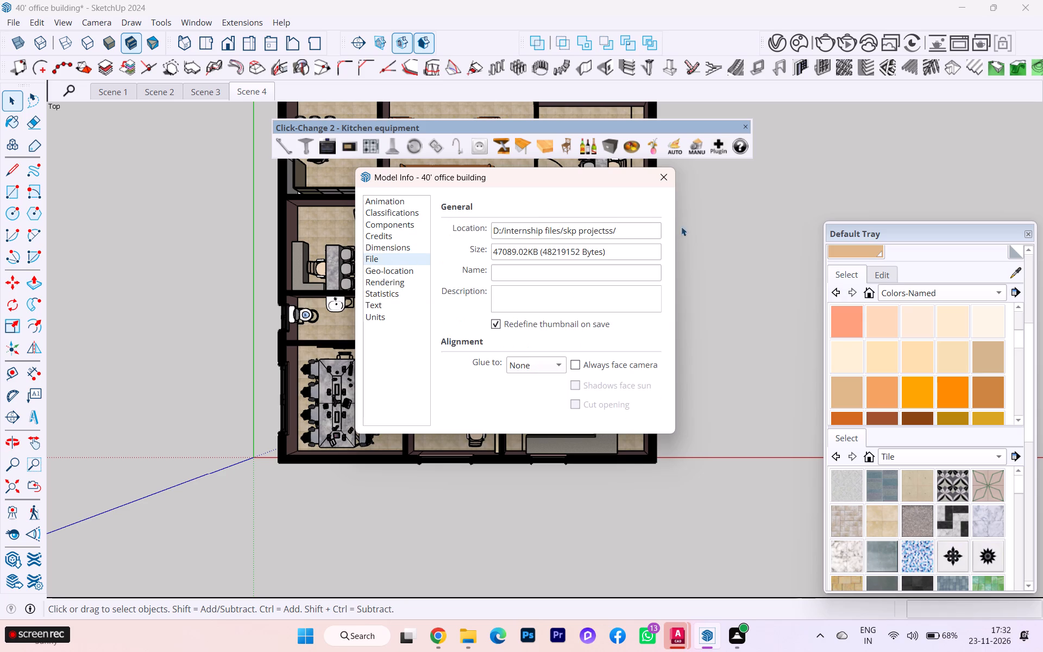
left_click(398, 284)
left_click(395, 273)
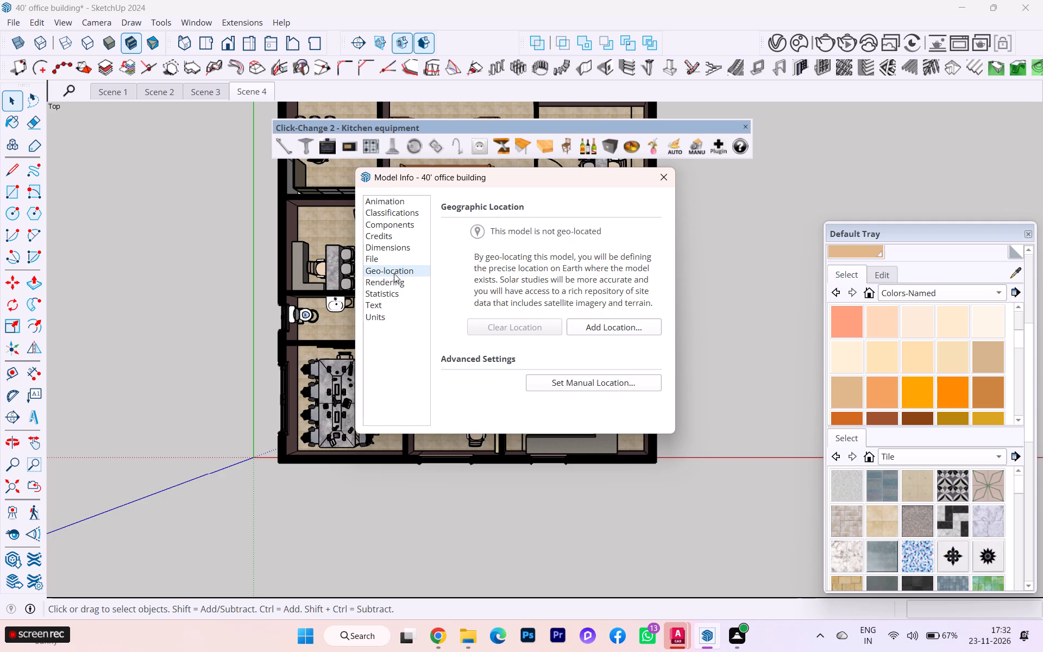
left_click(372, 298)
left_click(374, 311)
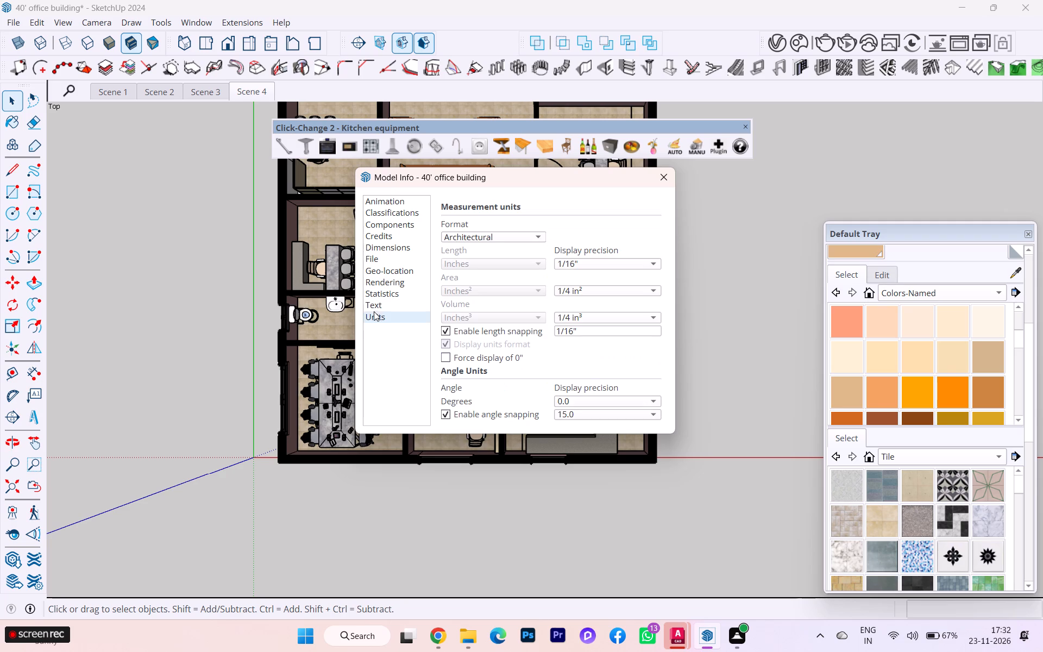
left_click(372, 306)
left_click(409, 201)
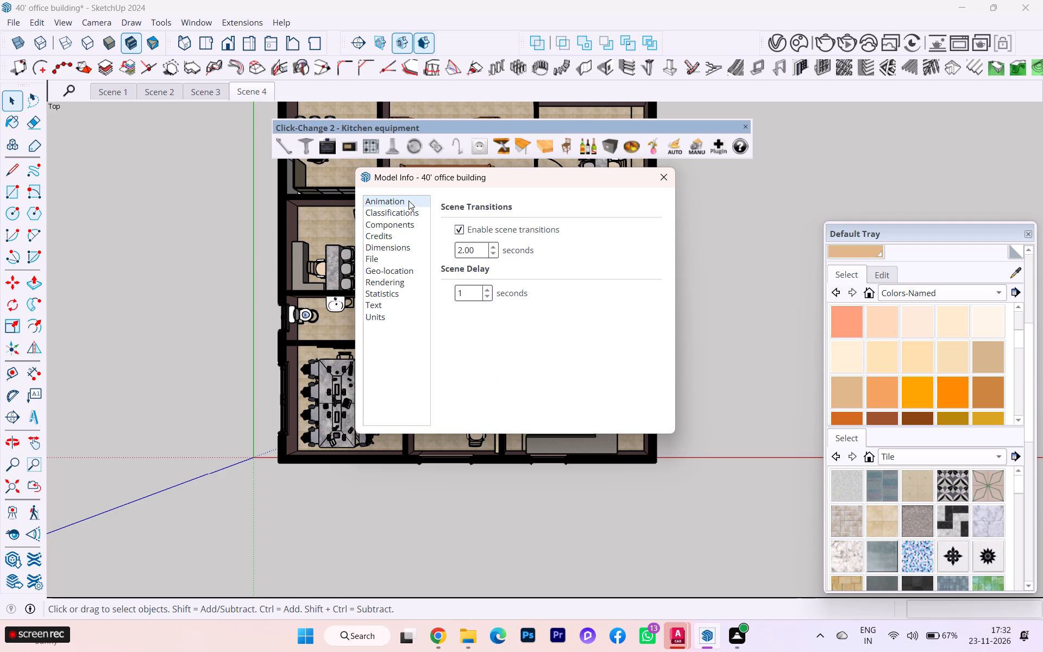
left_click(663, 177)
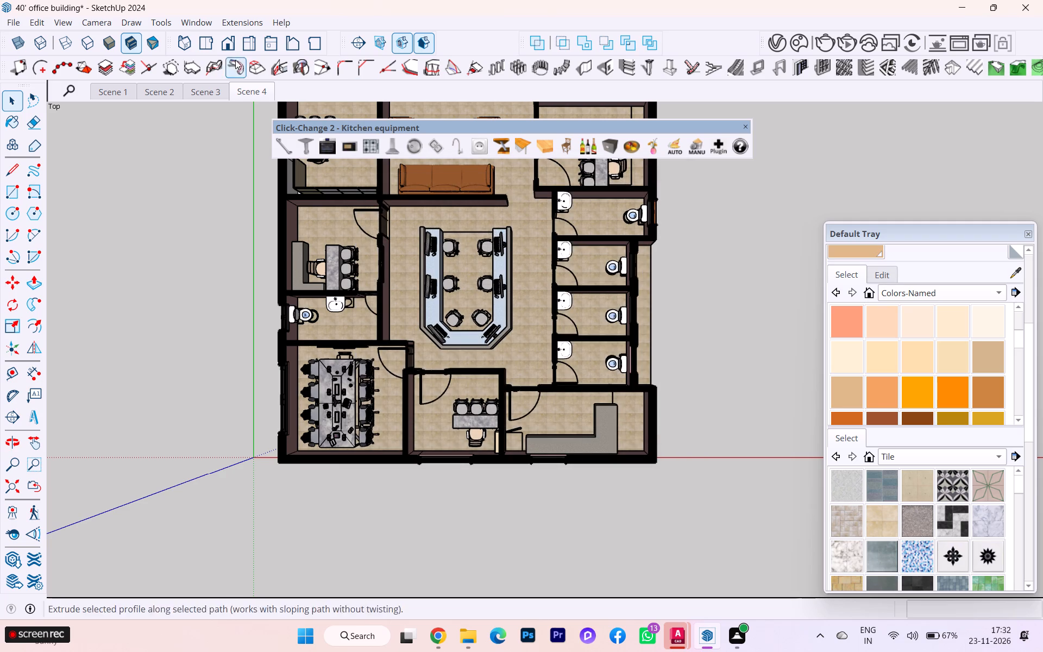
Review the SketchUp Preferences pages from Accessibility through Drawing, Graphics and Workspace, leaving the settings as they are.
left_click(254, 26)
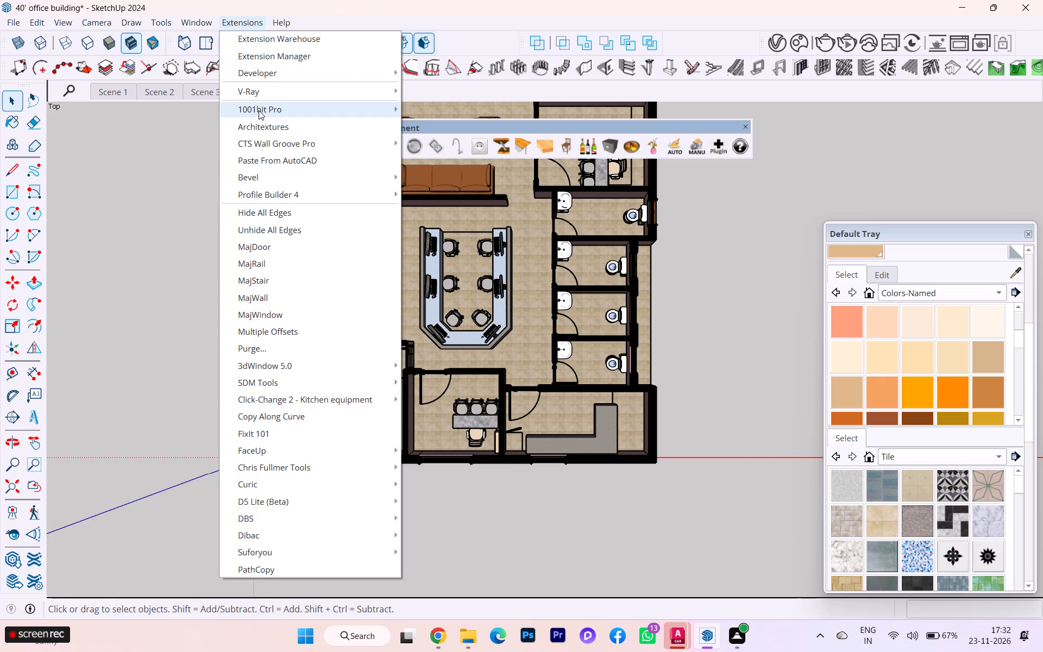
double_click(202, 26)
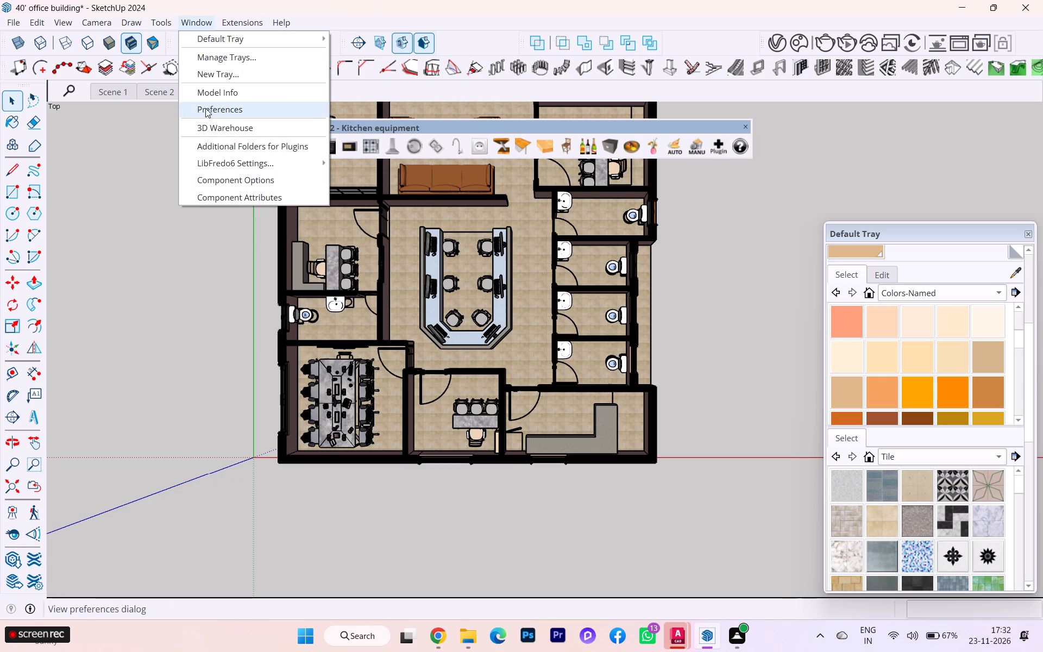
left_click(204, 109)
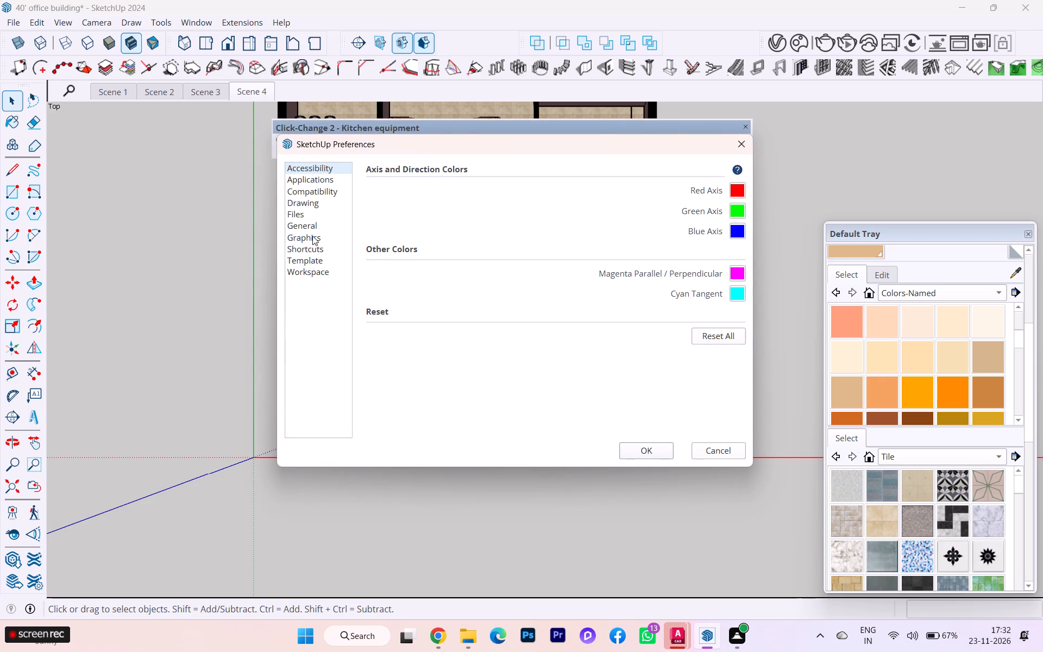
left_click(318, 177)
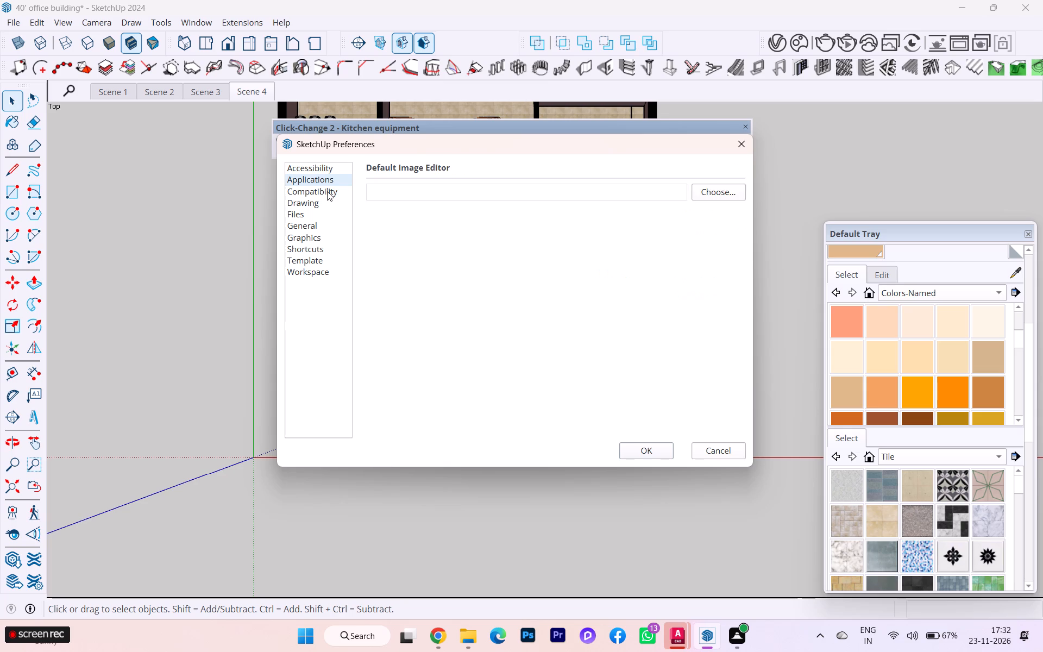
left_click(327, 191)
left_click(323, 210)
left_click(325, 203)
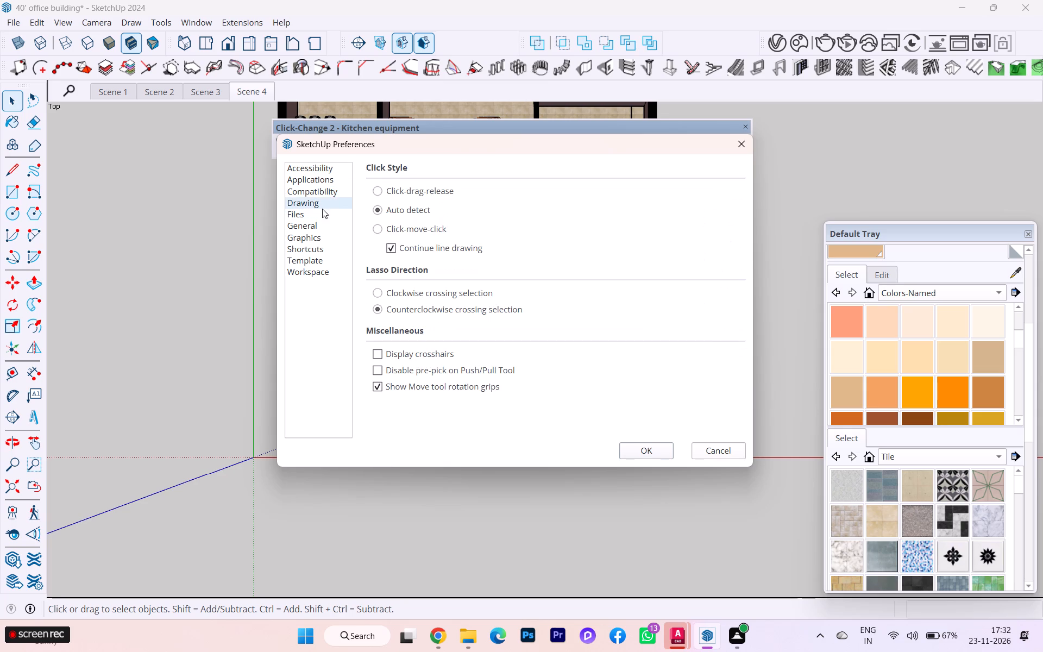
left_click(303, 222)
left_click(305, 241)
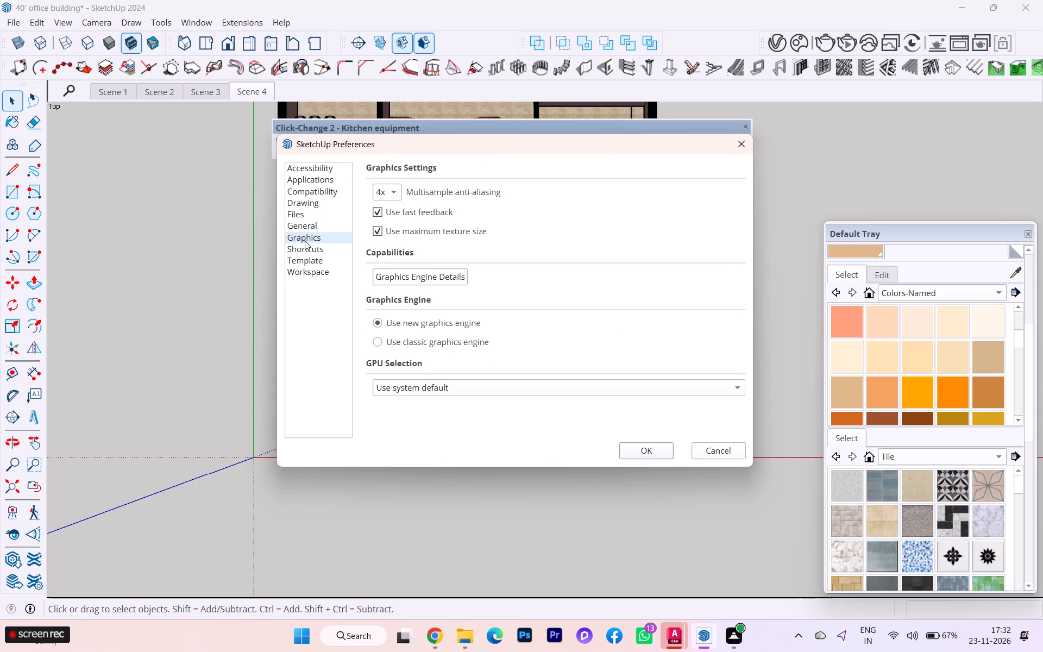
left_click(315, 253)
left_click(316, 267)
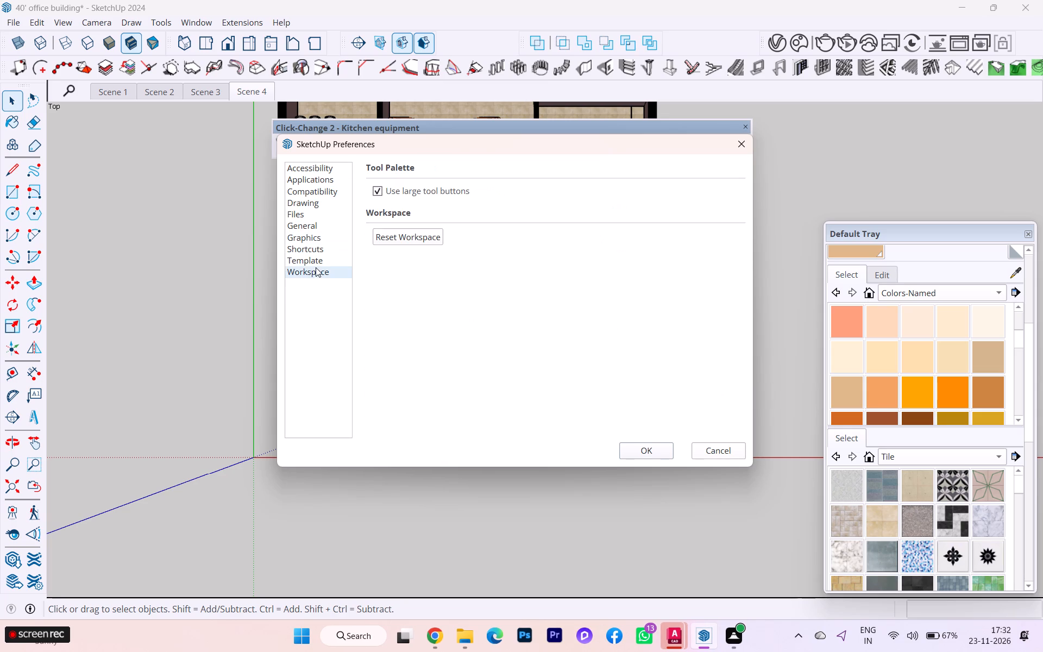
left_click(317, 262)
left_click(315, 272)
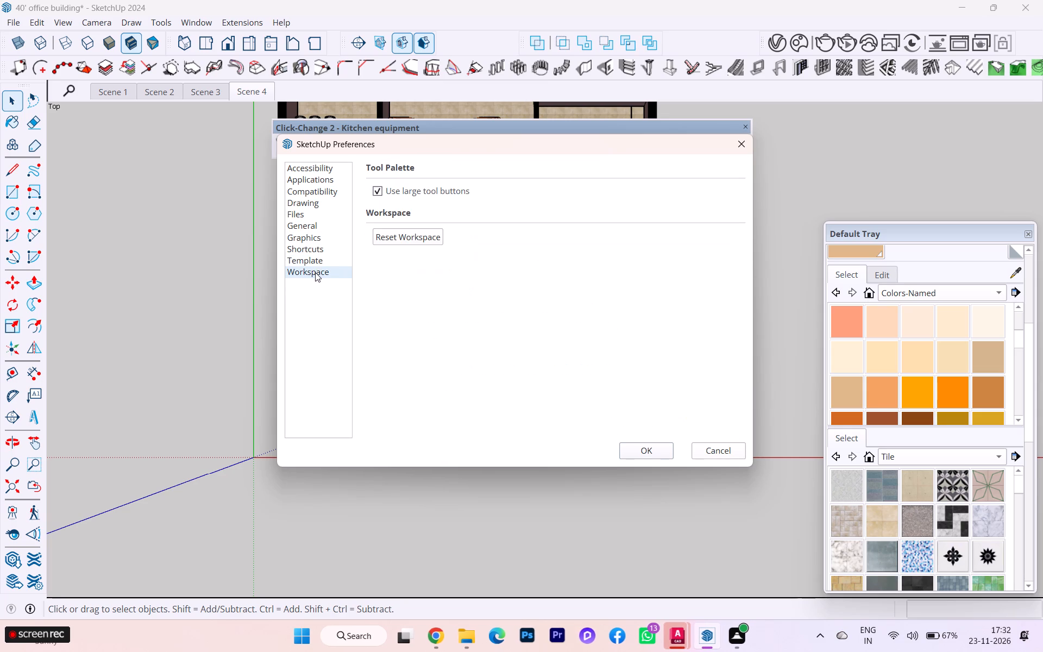
left_click(330, 166)
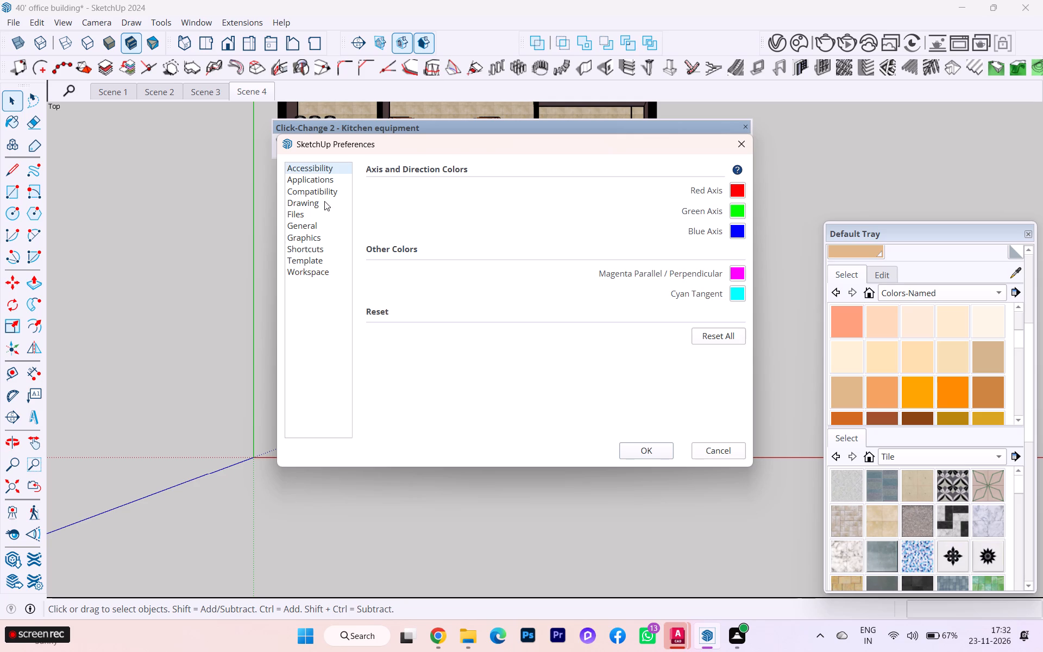
left_click(650, 448)
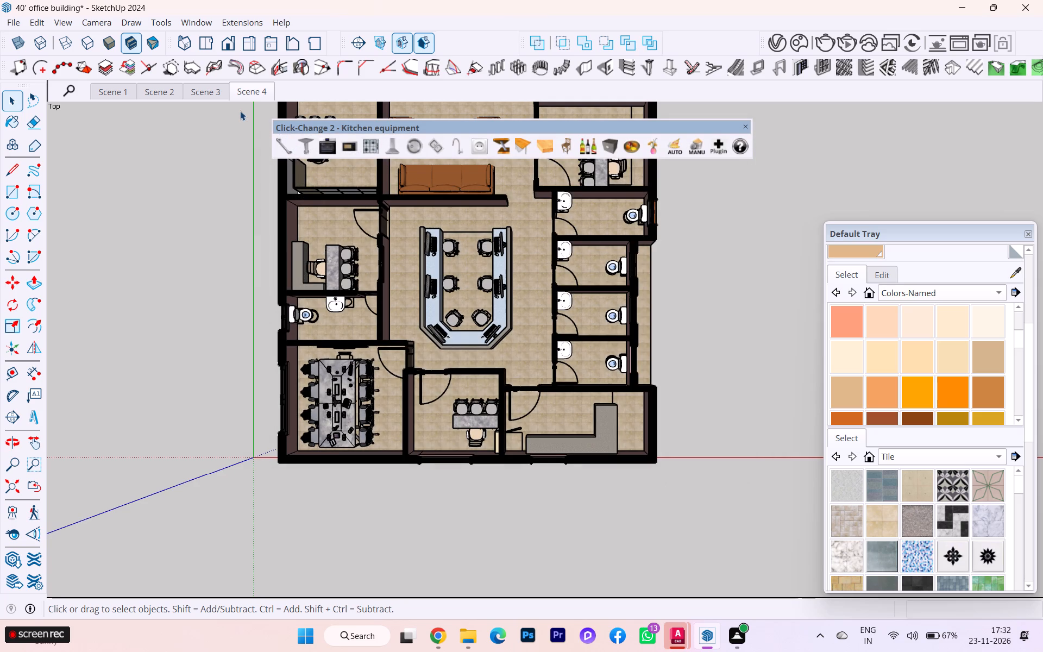
Look over the overall sectioned floor plan from above, from the conference room up to the lounge and offices.
scroll(260, 194, "down", 8)
scroll(281, 219, "up", 1)
scroll(281, 219, "down", 2)
scroll(350, 300, "down", 1)
scroll(350, 300, "up", 2)
scroll(364, 307, "down", 1)
scroll(417, 315, "down", 4)
scroll(347, 231, "up", 5)
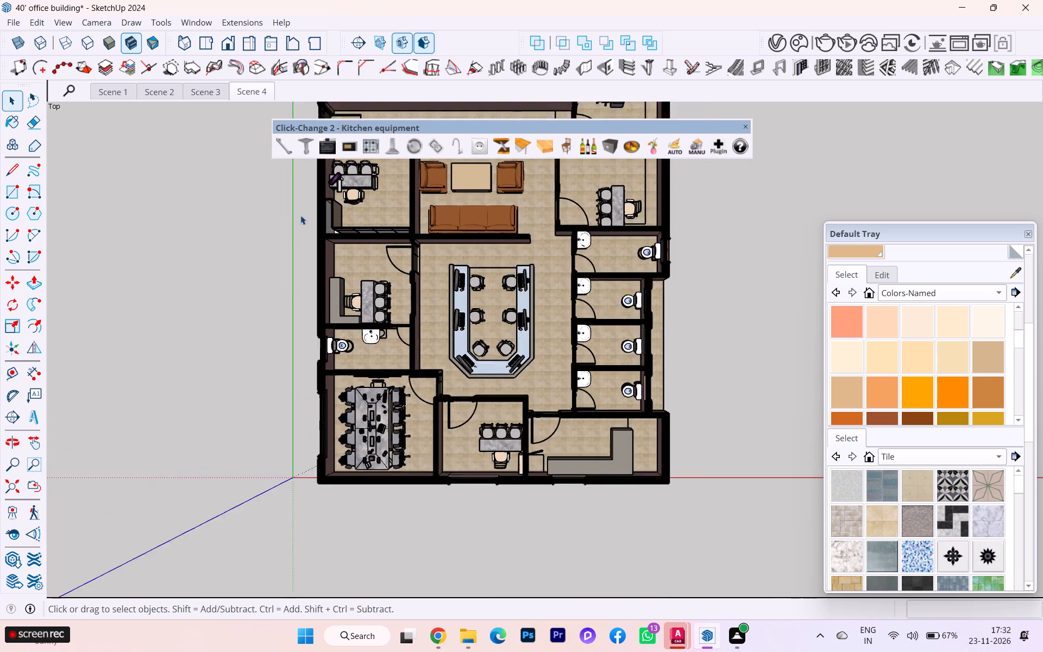
scroll(317, 212, "up", 4)
scroll(338, 200, "down", 6)
scroll(342, 193, "up", 3)
scroll(335, 200, "down", 4)
scroll(395, 320, "down", 3)
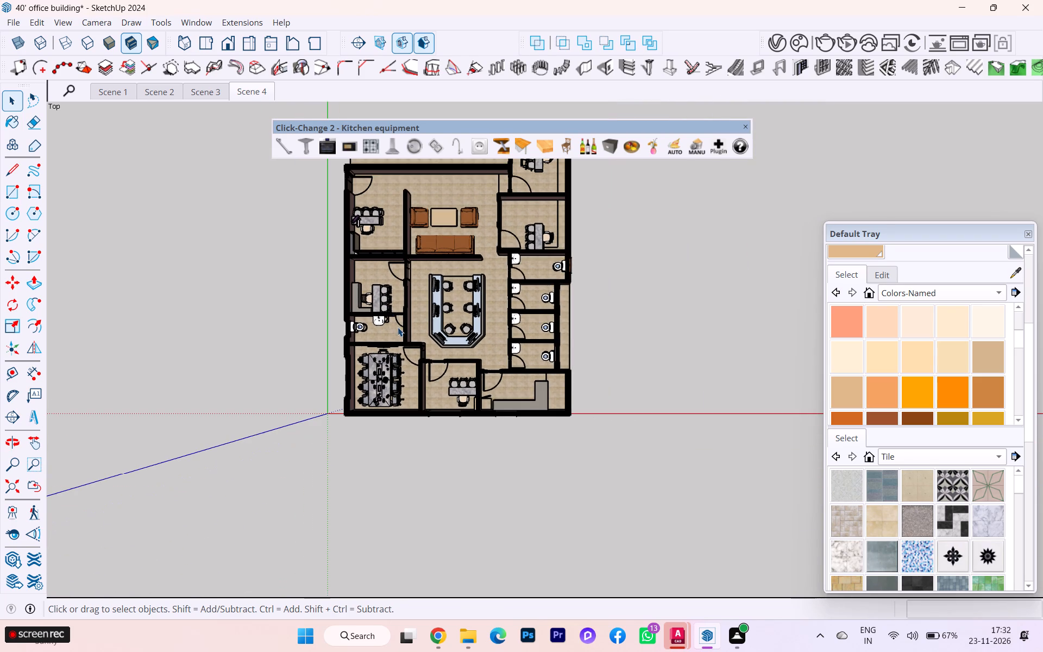
Switch the top view of the sectioned floor plan from perspective to parallel projection.
scroll(415, 195, "up", 5)
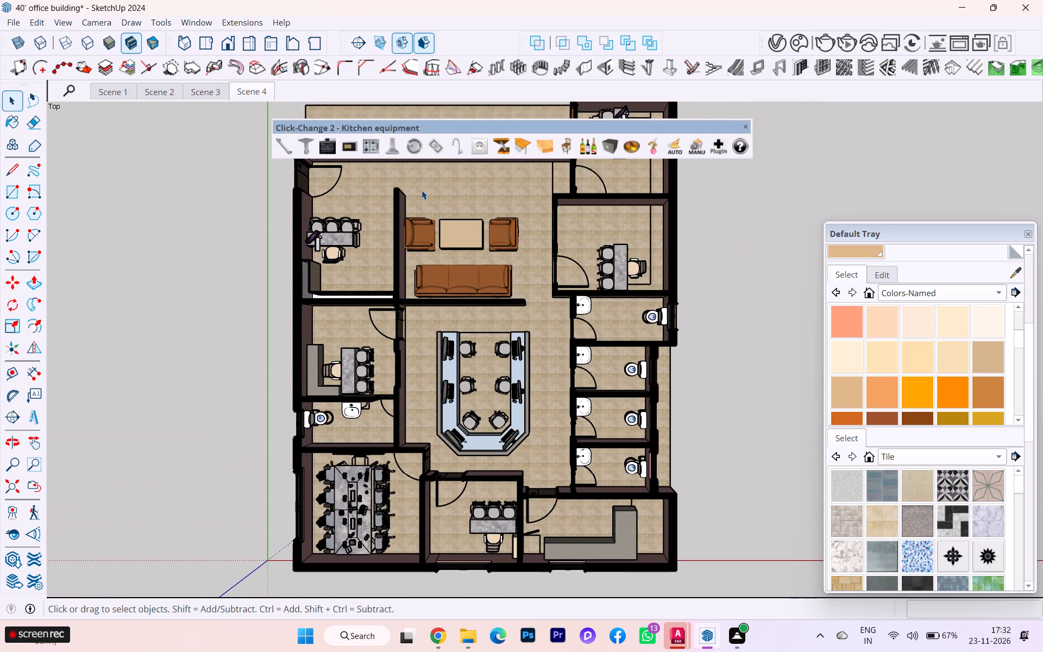
left_click(38, 20)
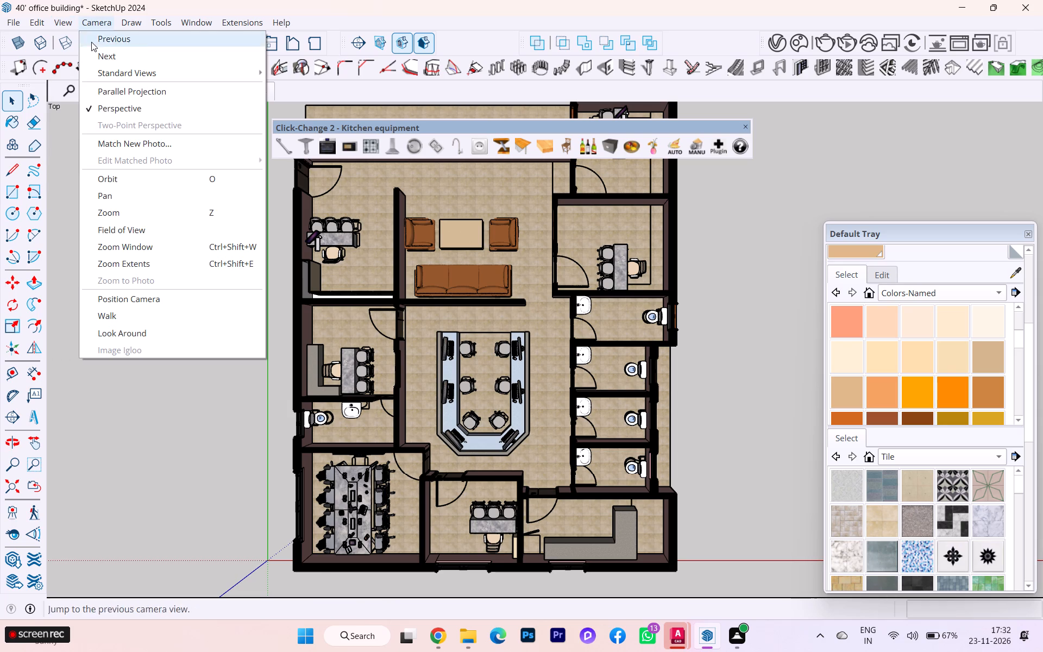
left_click(98, 87)
Examine the furnished floor plan in parallel projection, from the lounge and offices to the workstations, toilets and conference room.
scroll(266, 250, "up", 6)
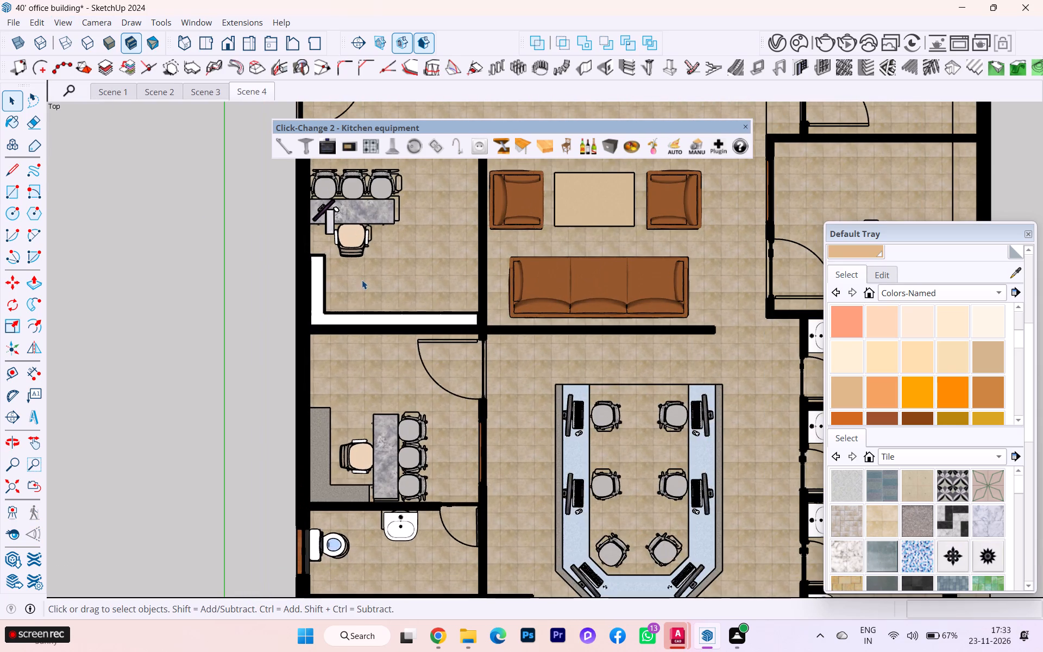
scroll(233, 260, "down", 4)
scroll(463, 314, "down", 2)
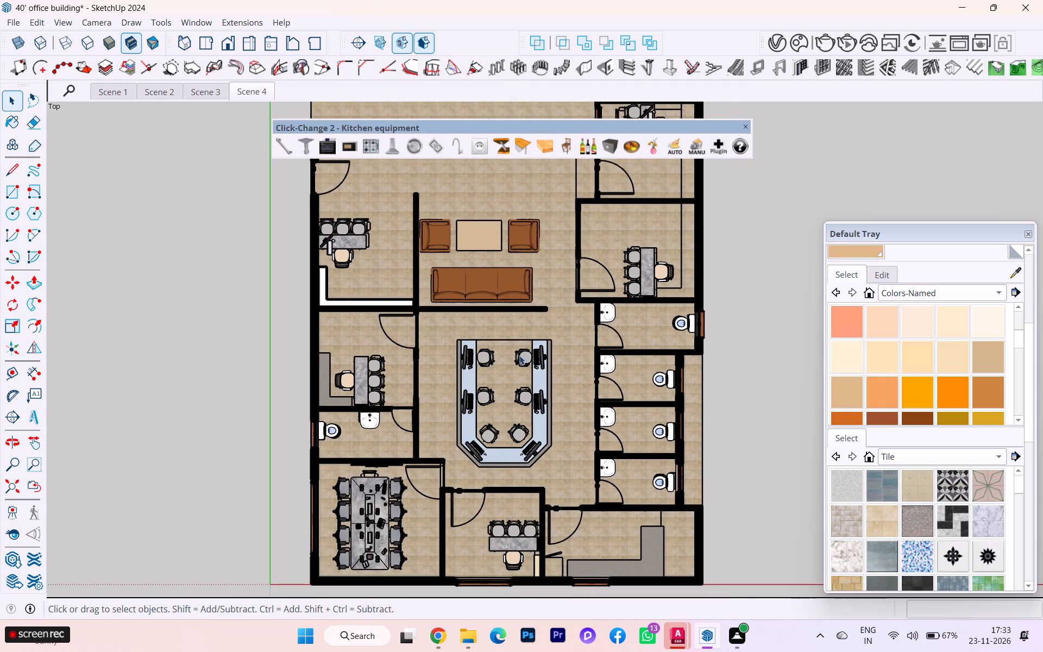
scroll(519, 355, "up", 4)
scroll(640, 302, "down", 2)
scroll(689, 292, "down", 4)
scroll(691, 296, "up", 1)
scroll(691, 296, "down", 1)
scroll(690, 296, "up", 1)
scroll(690, 296, "down", 1)
scroll(690, 296, "up", 1)
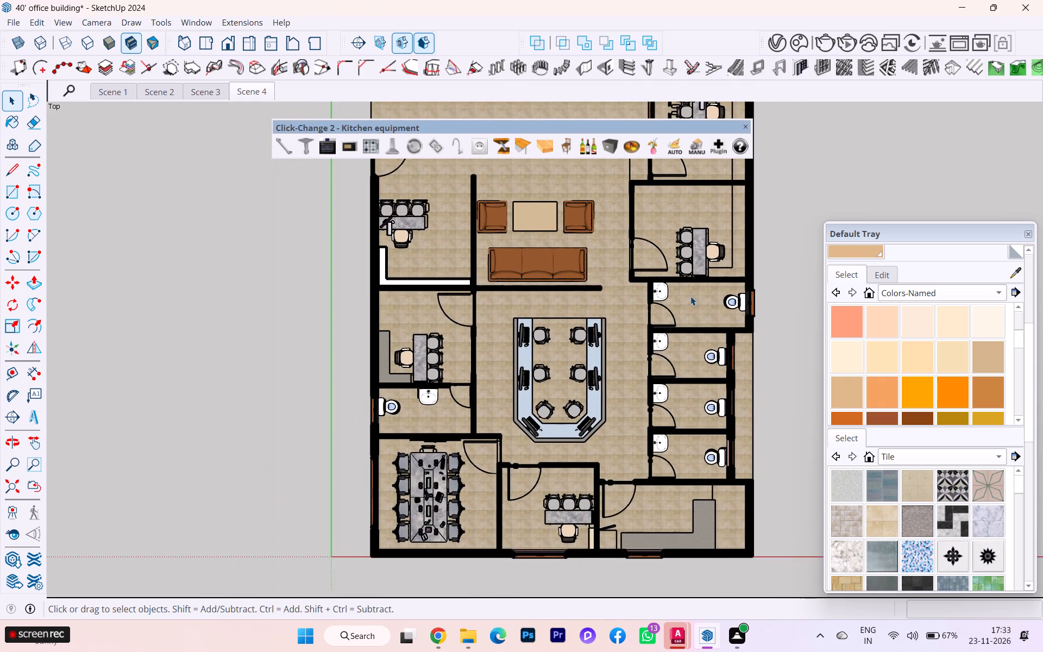
scroll(468, 317, "up", 8)
scroll(409, 322, "down", 2)
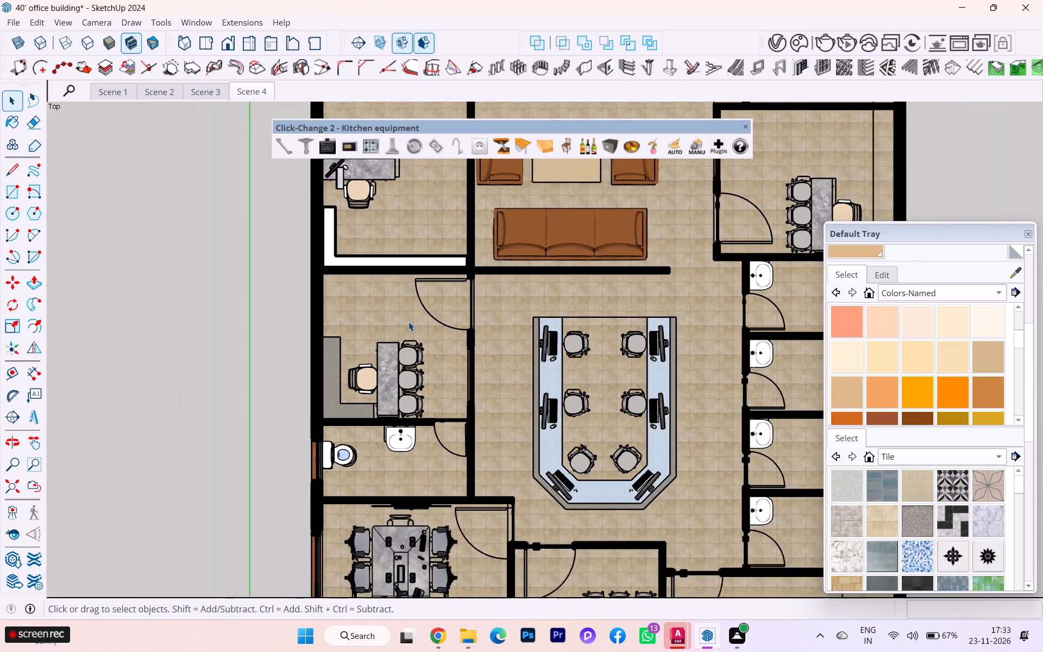
scroll(409, 322, "down", 3)
scroll(409, 322, "up", 1)
scroll(409, 322, "down", 4)
scroll(409, 322, "up", 1)
scroll(409, 322, "down", 3)
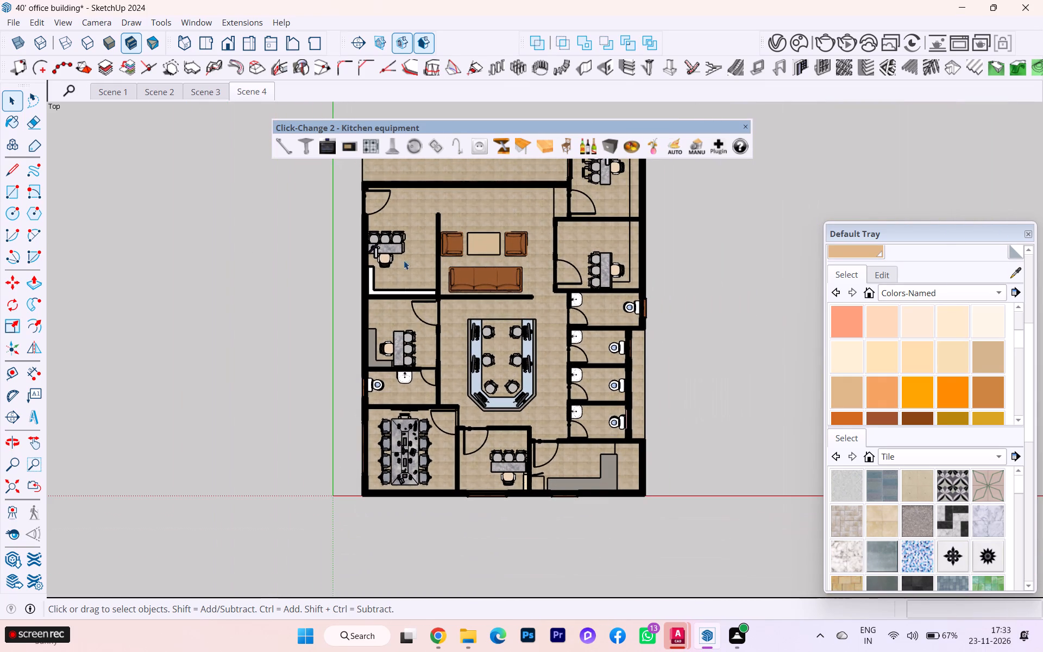
Add a new scene after Scene 4 for the parallel top view of the floor plan and update it.
right_click(256, 87)
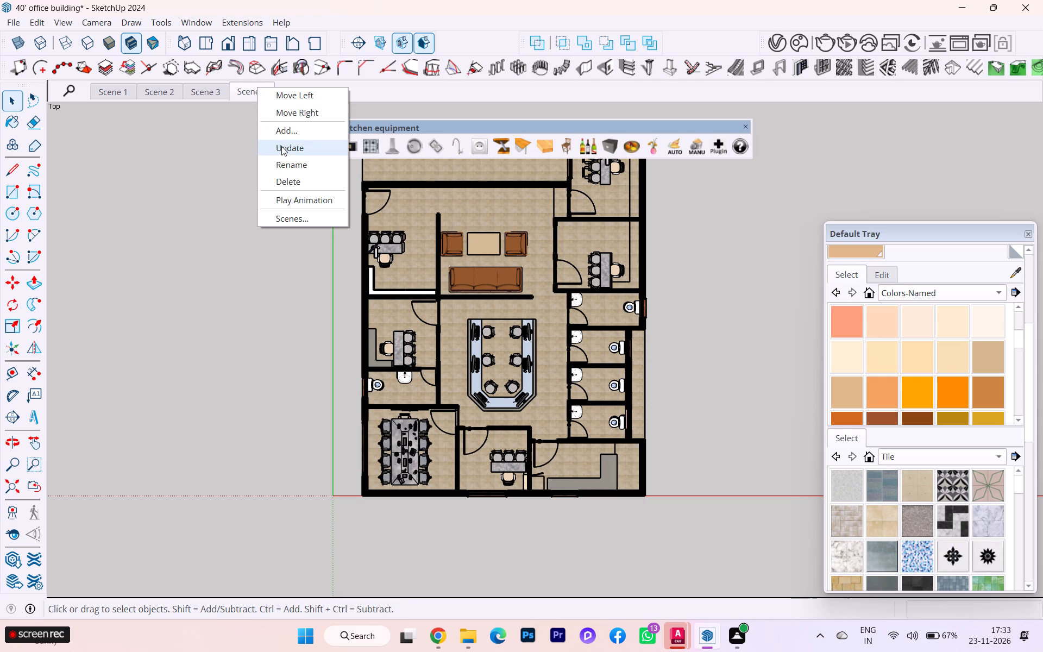
left_click(290, 131)
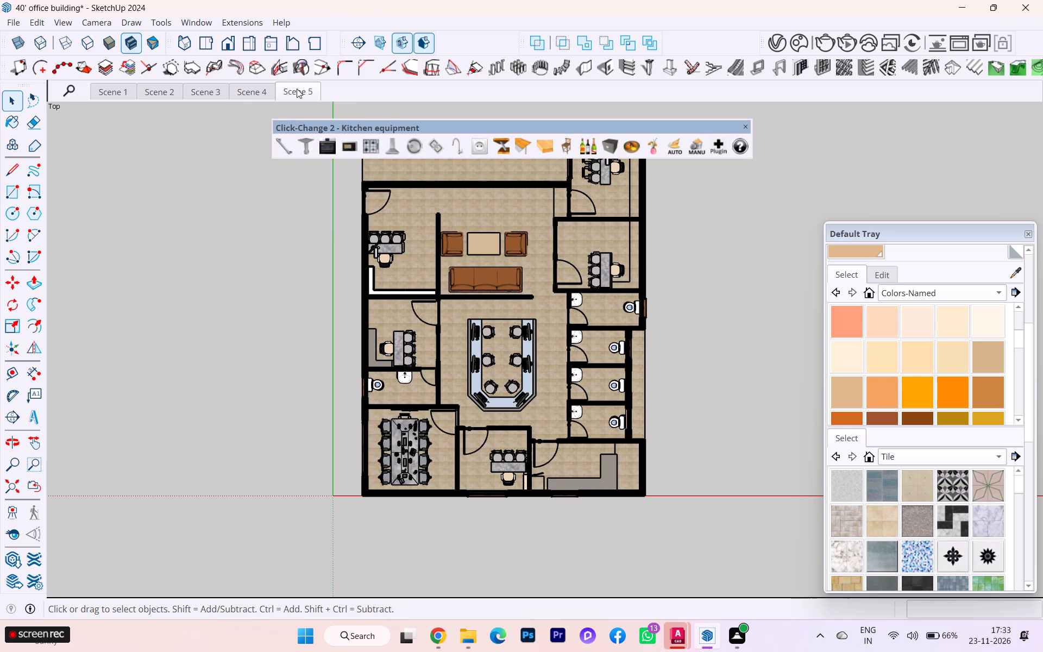
right_click(297, 89)
left_click(338, 149)
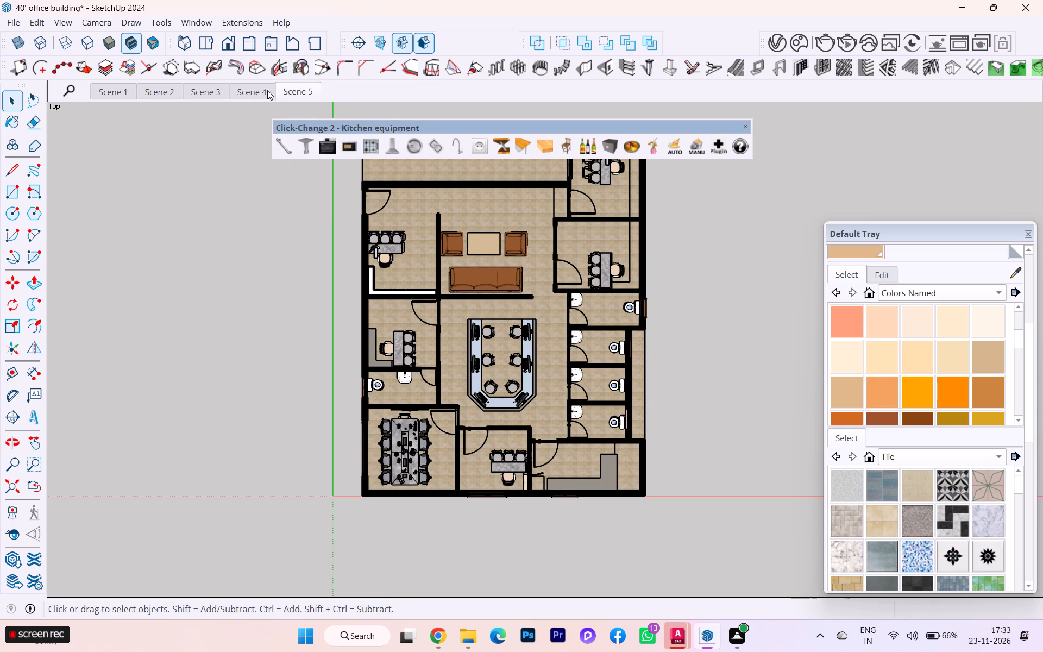
Recall Scene 4 and place a vertical section plane on the building's left exterior wall.
left_click(256, 91)
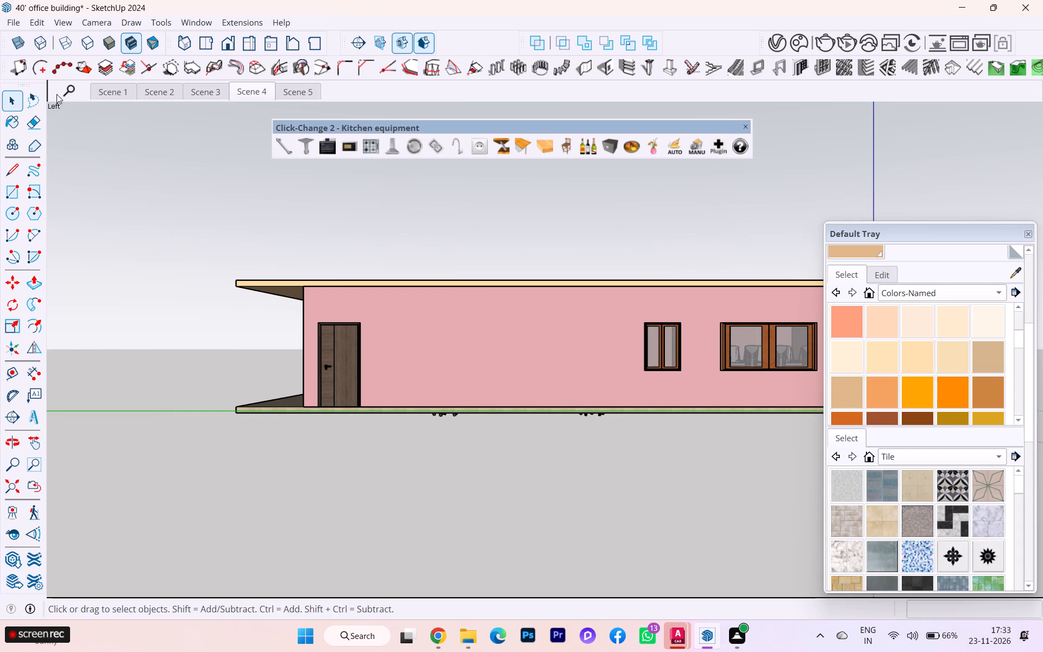
left_click(362, 46)
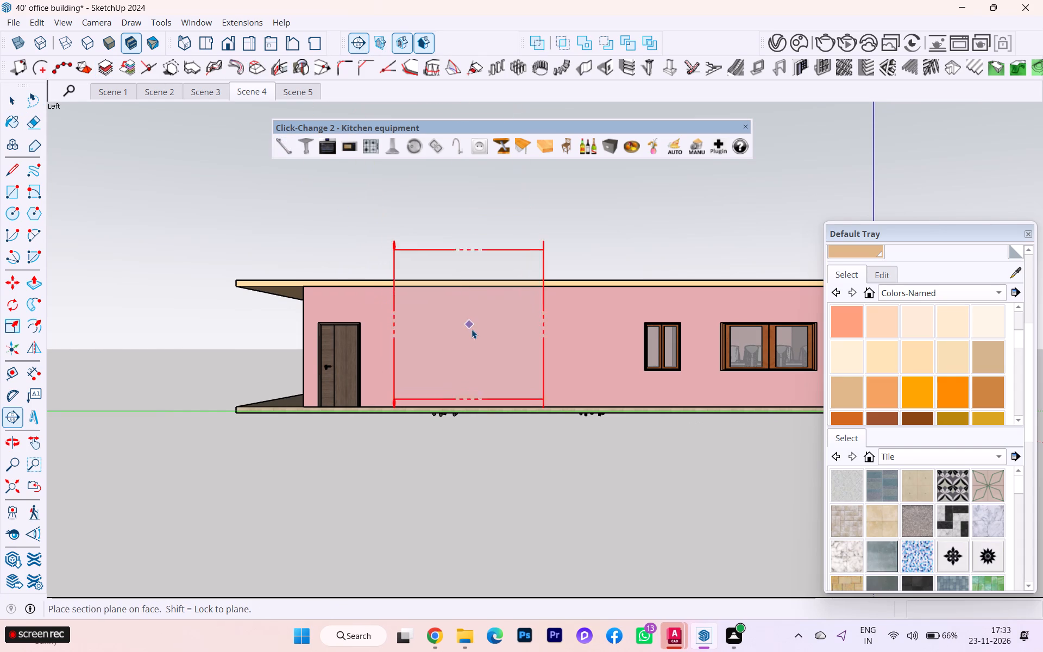
left_click(472, 329)
left_click(595, 348)
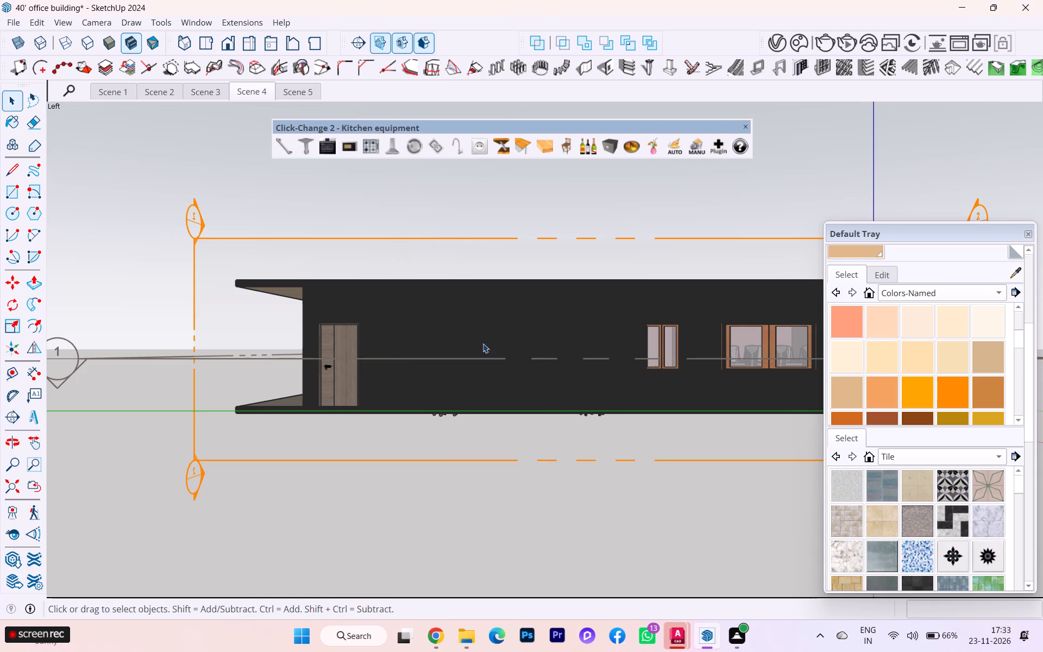
scroll(287, 291, "down", 3)
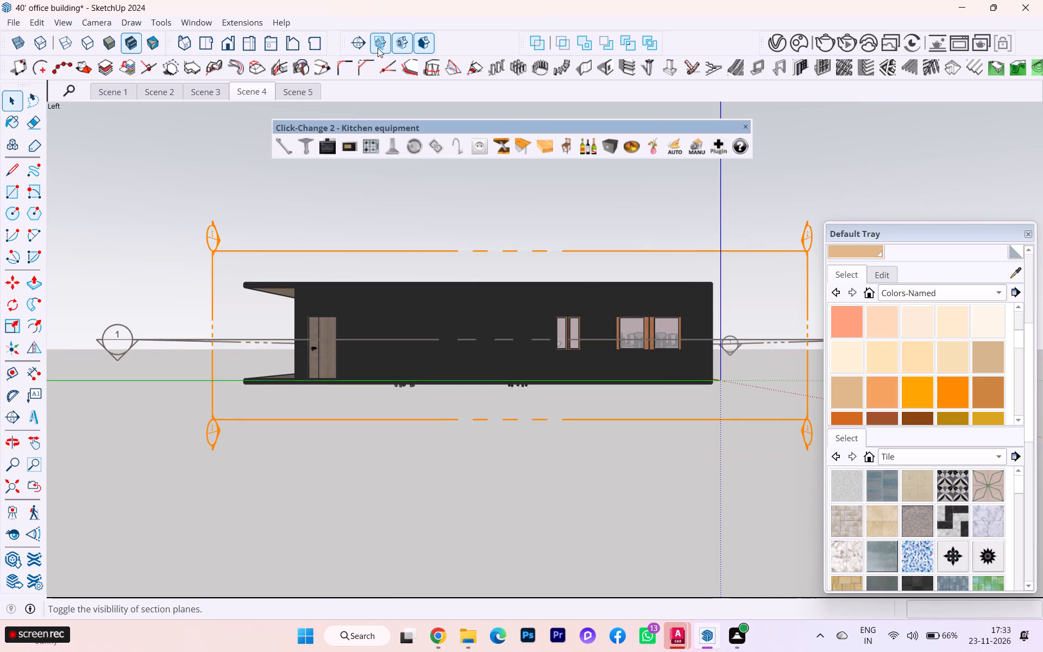
Move the vertical section plane about 1' 10 7/8" inward so it cuts through the rooms along the left side.
left_click(806, 424)
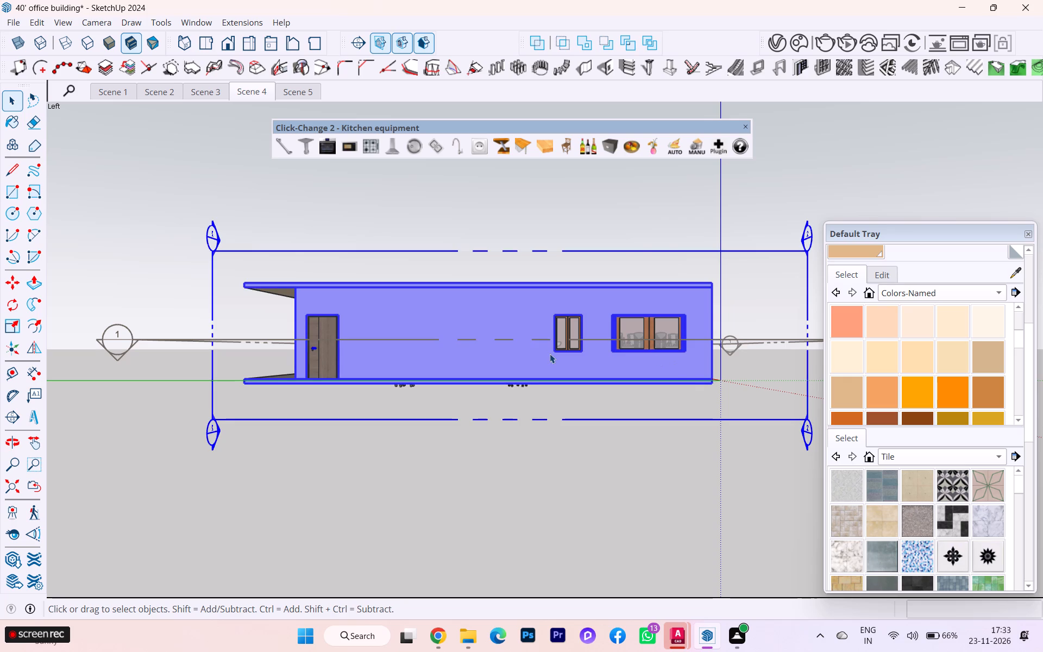
key("m")
key("Return")
left_click(570, 424)
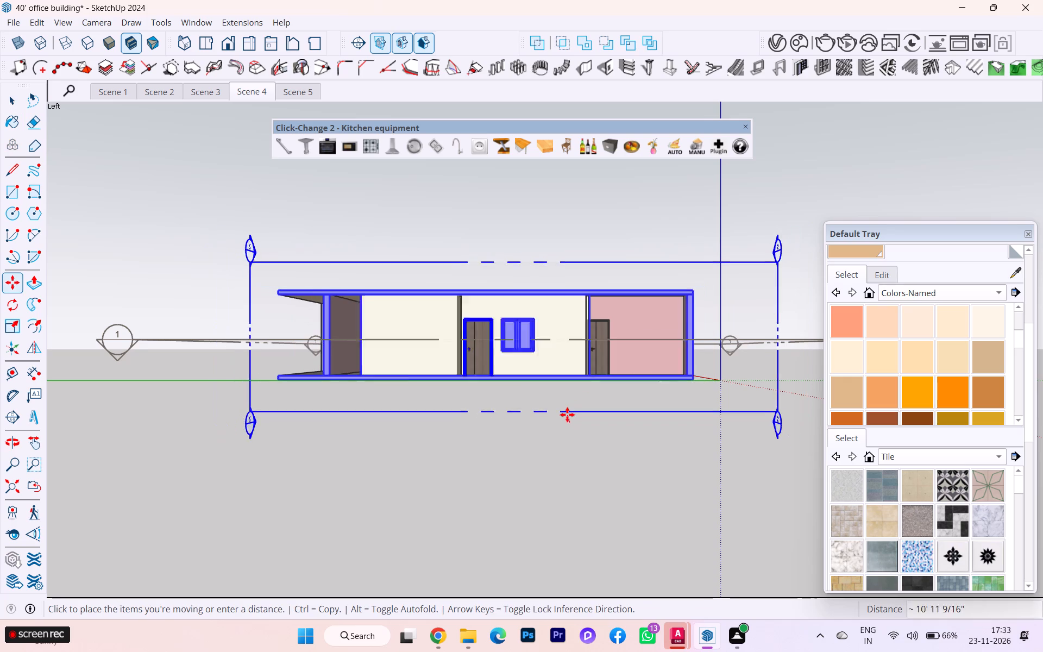
scroll(567, 412, "up", 1)
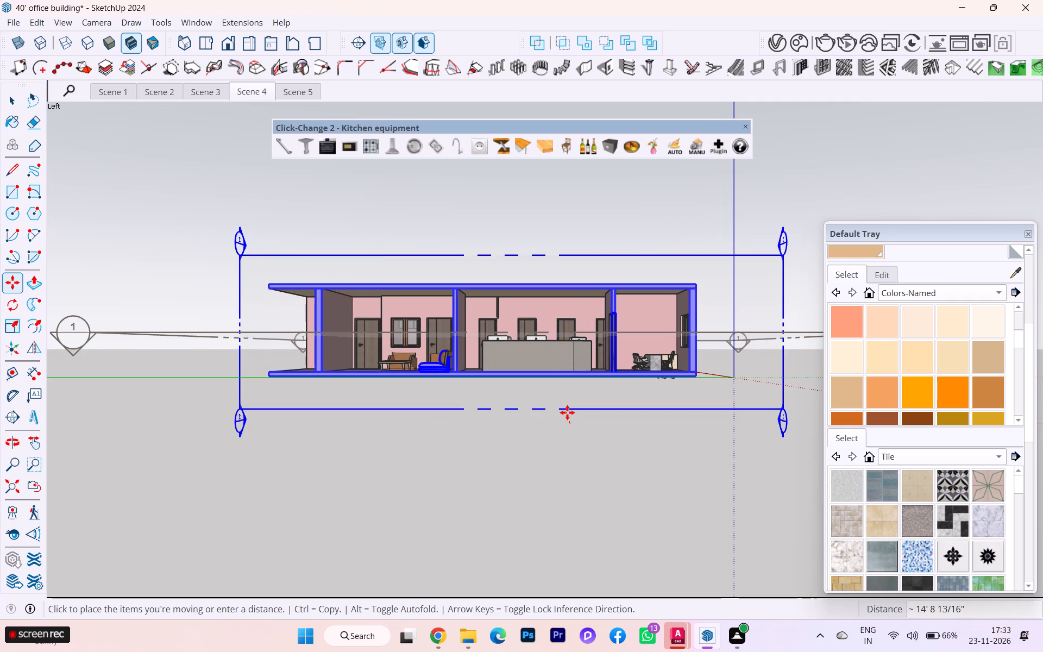
middle_click_drag(567, 412, 620, 445)
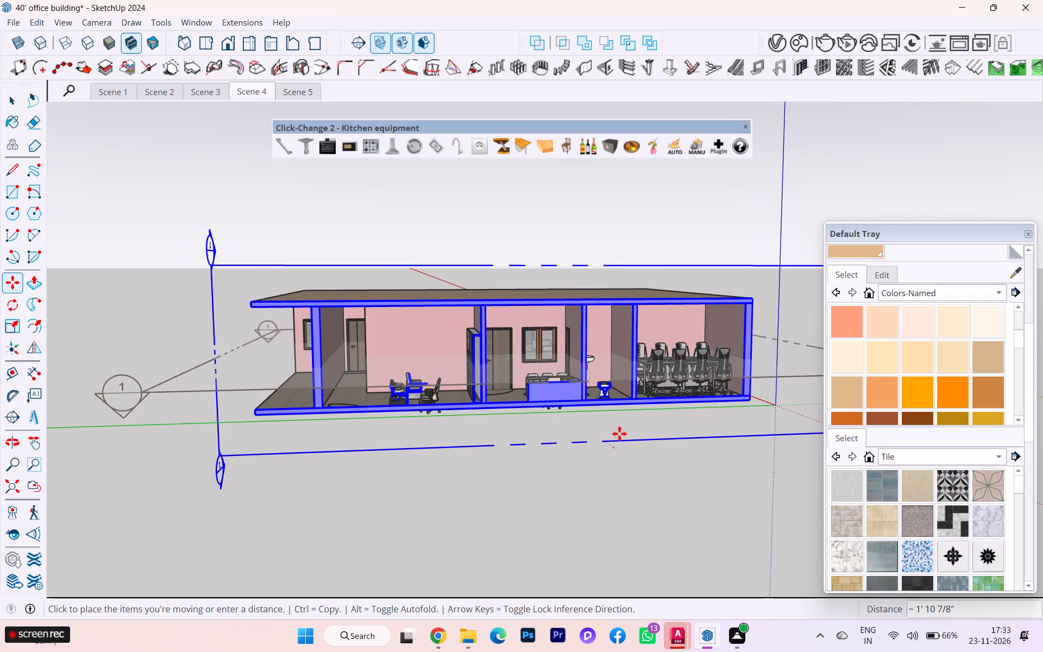
left_click(619, 434)
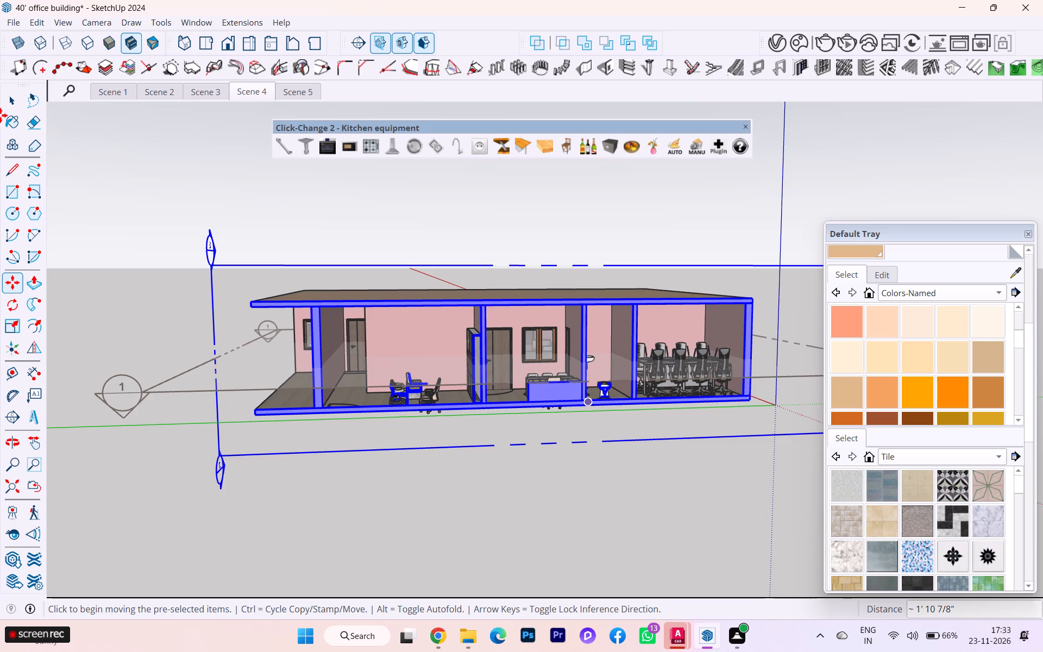
left_click(11, 104)
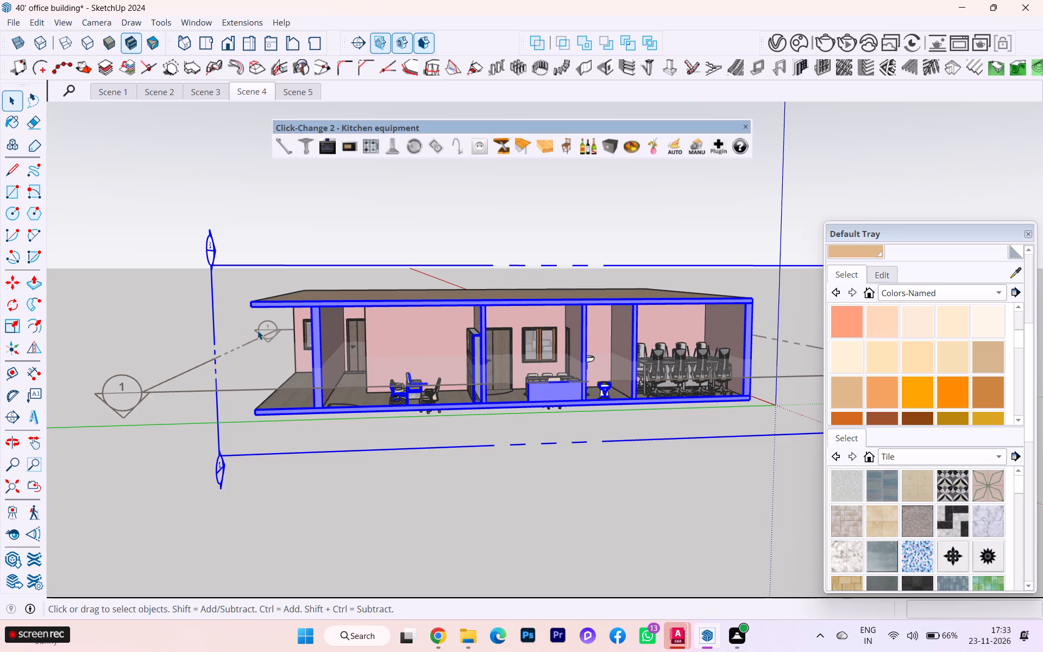
Hide the section planes while keeping the section cut and its fill active.
left_click(247, 347)
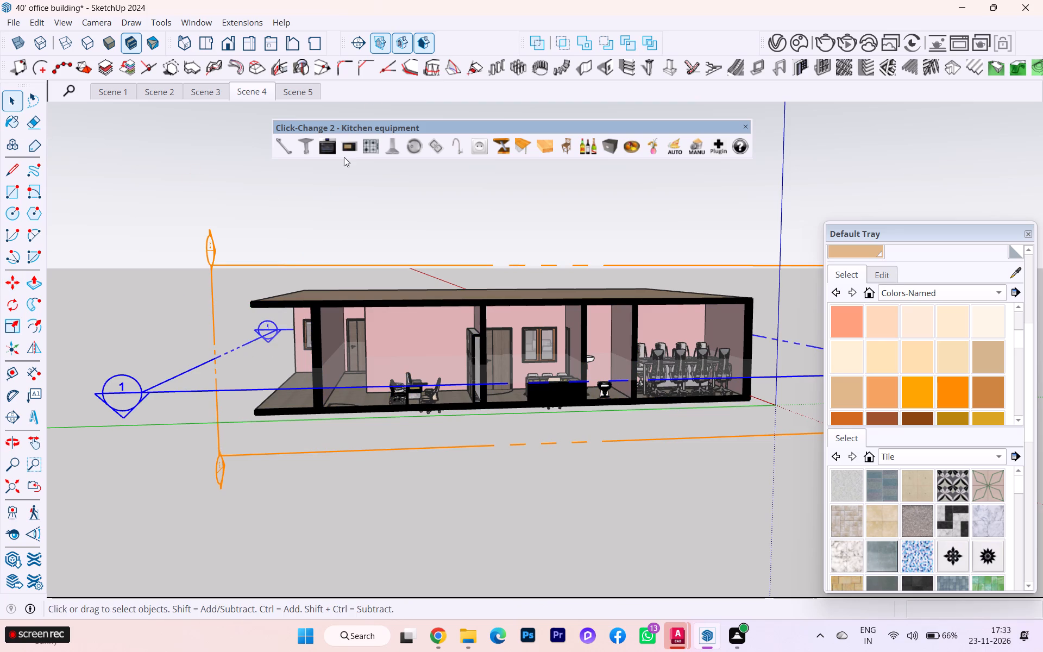
left_click(375, 46)
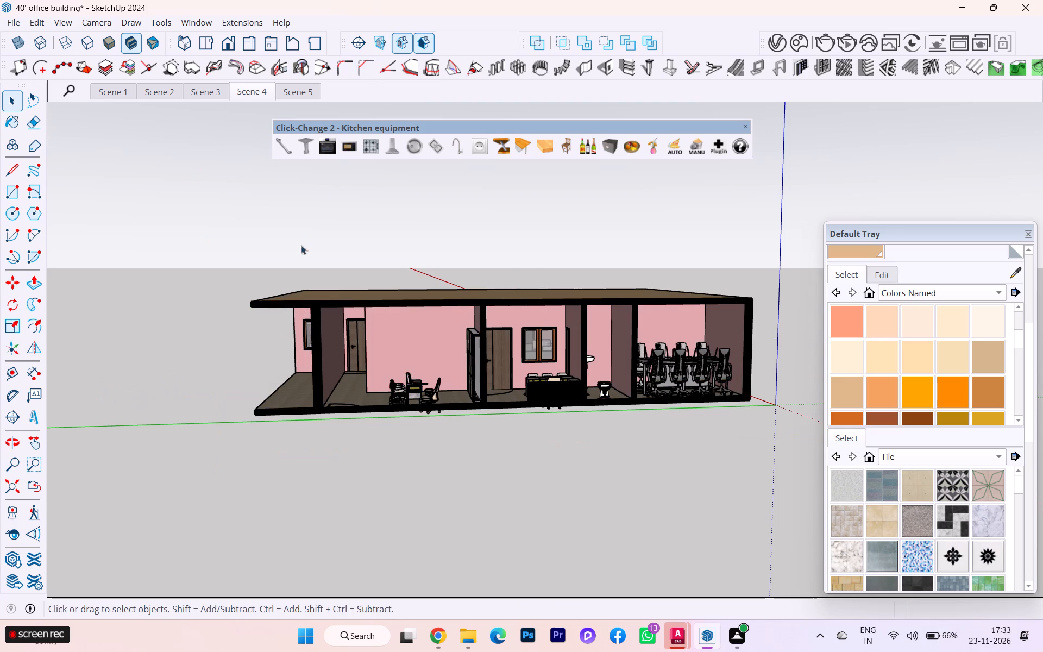
left_click(321, 410)
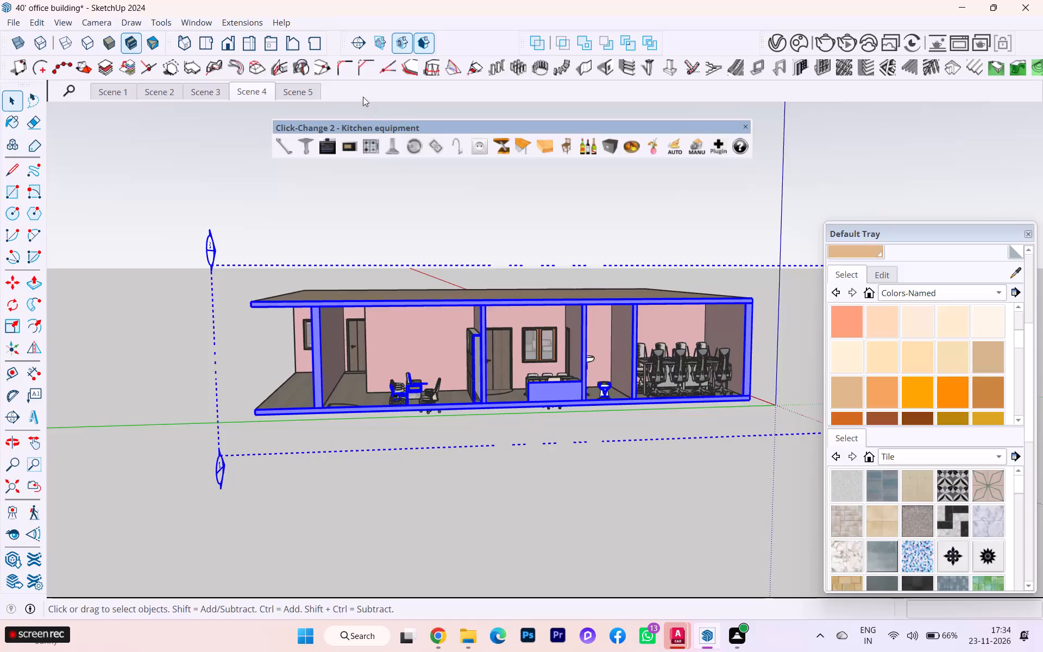
left_click(395, 211)
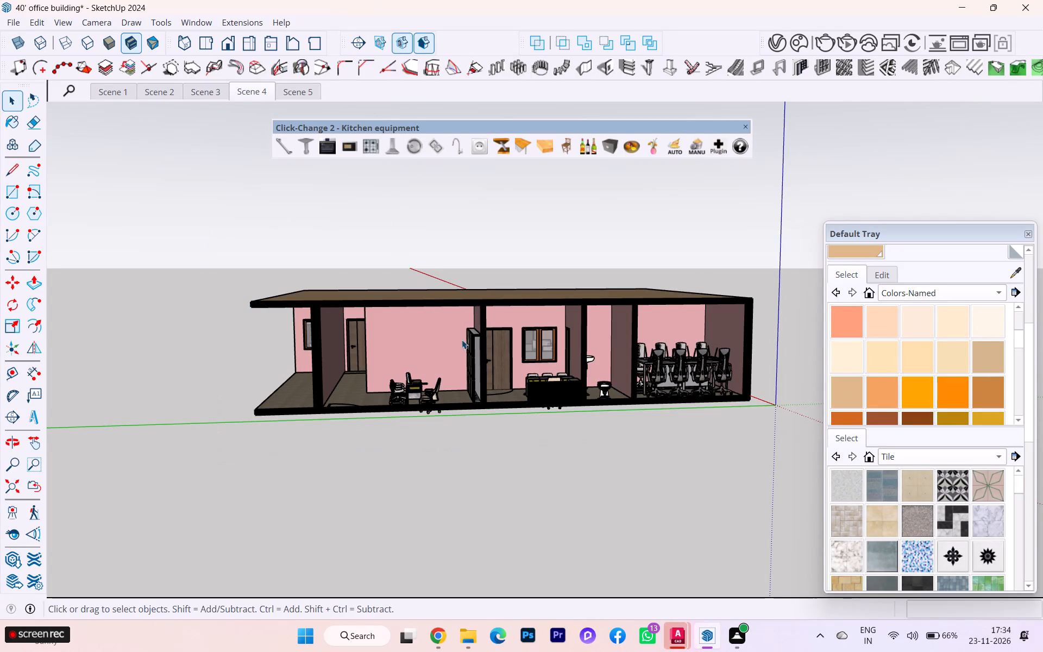
Set the section cut to parallel projection in the standard Left view, framing the rooms from the entrance to the conference room.
scroll(471, 350, "up", 2)
scroll(384, 373, "up", 1)
scroll(386, 373, "down", 1)
scroll(393, 375, "up", 1)
scroll(327, 312, "down", 2)
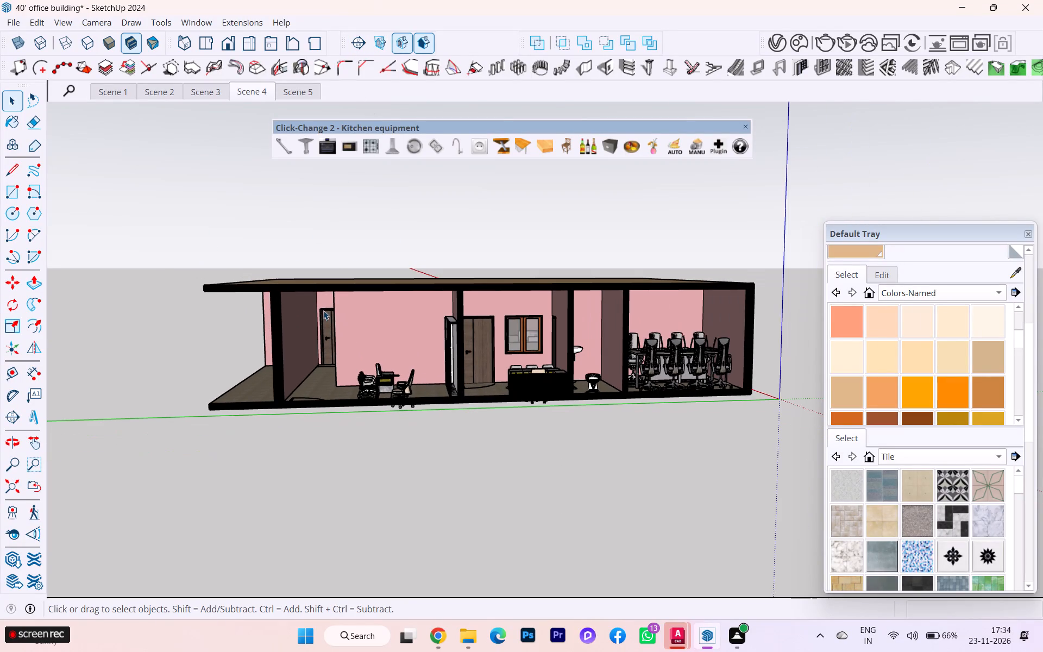
left_click(70, 22)
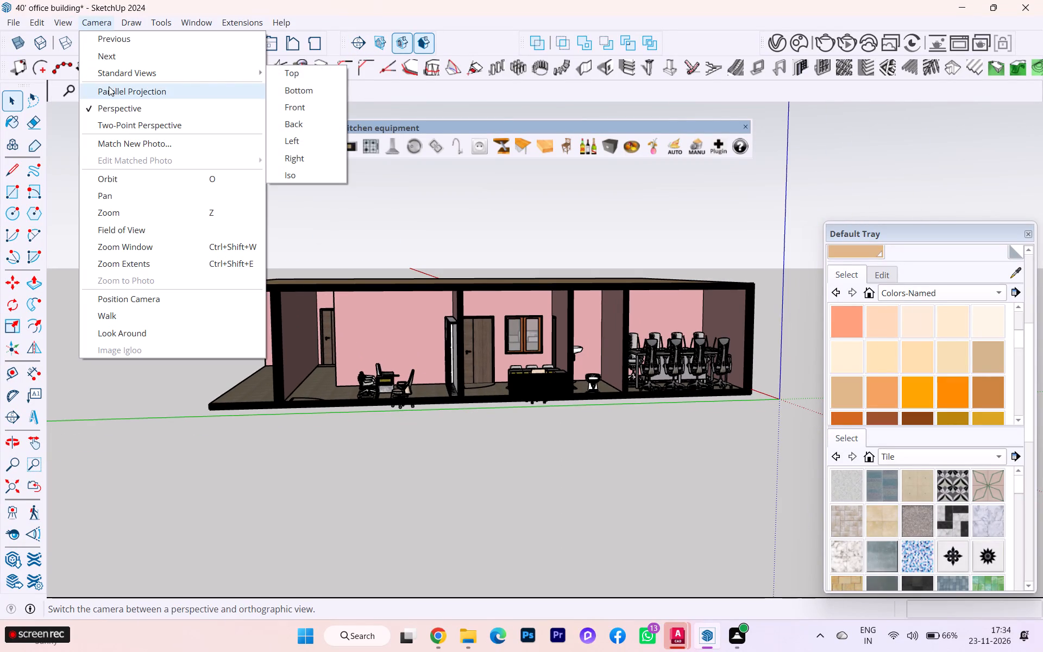
left_click(109, 86)
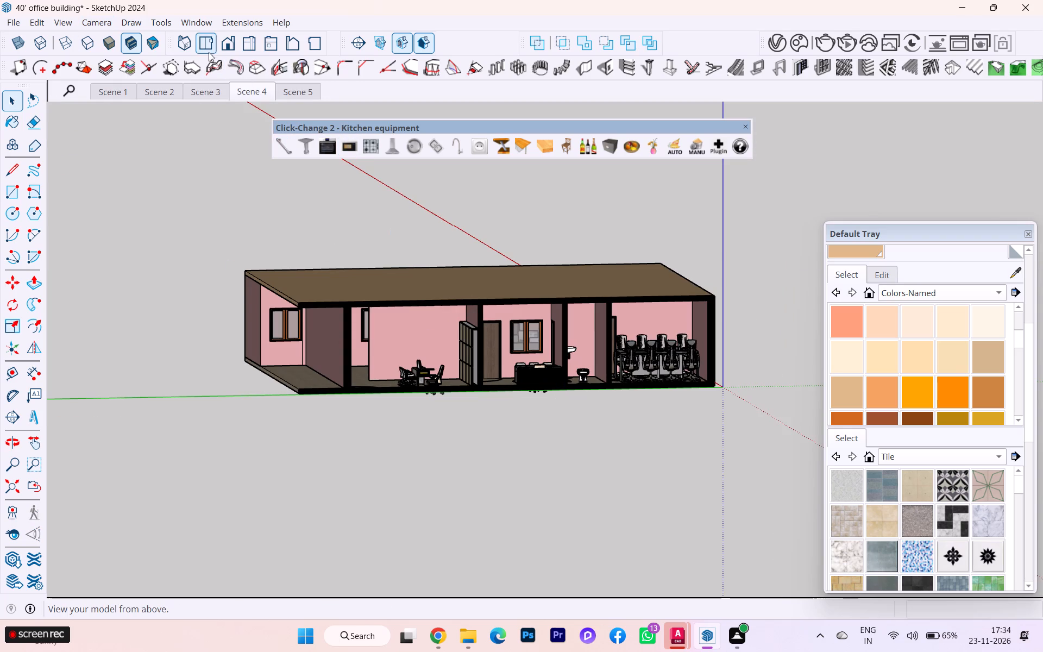
left_click(243, 43)
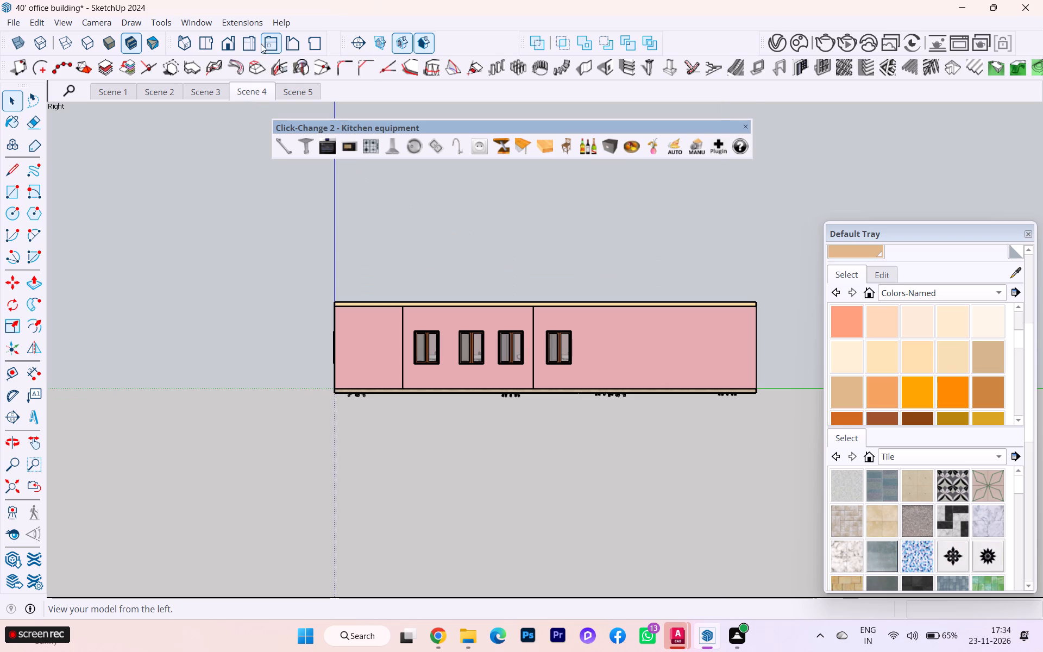
left_click(265, 43)
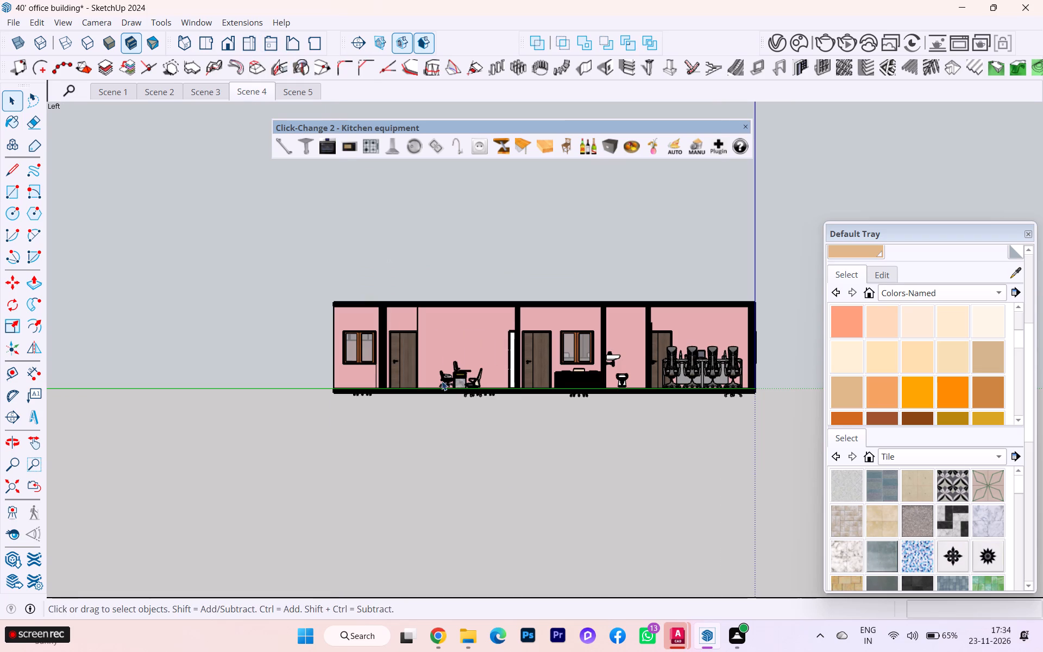
scroll(623, 379, "up", 6)
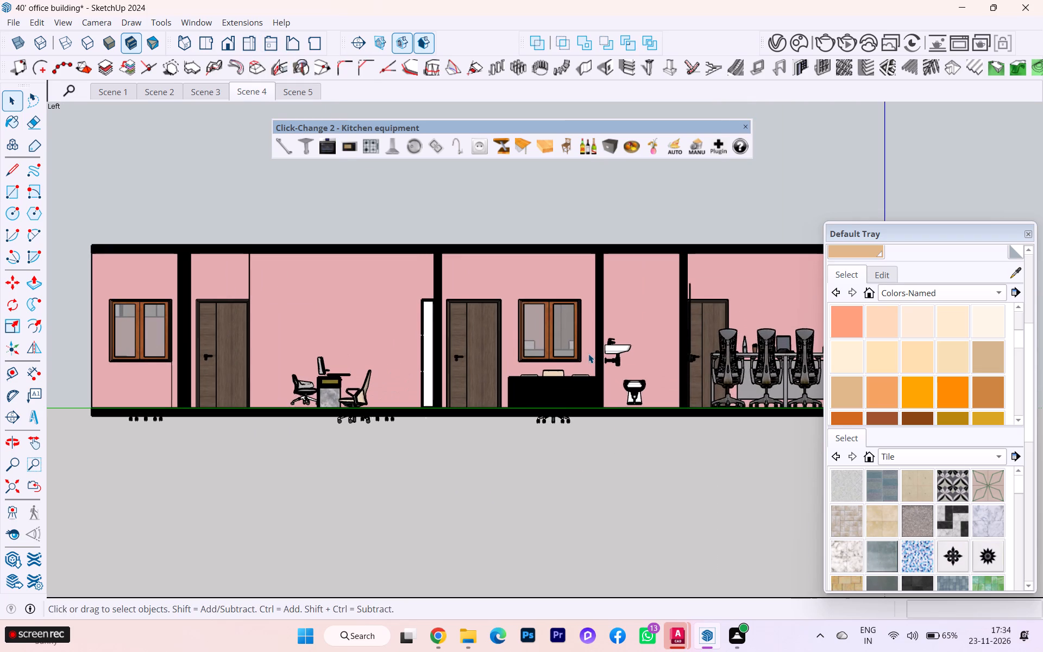
scroll(588, 354, "down", 2)
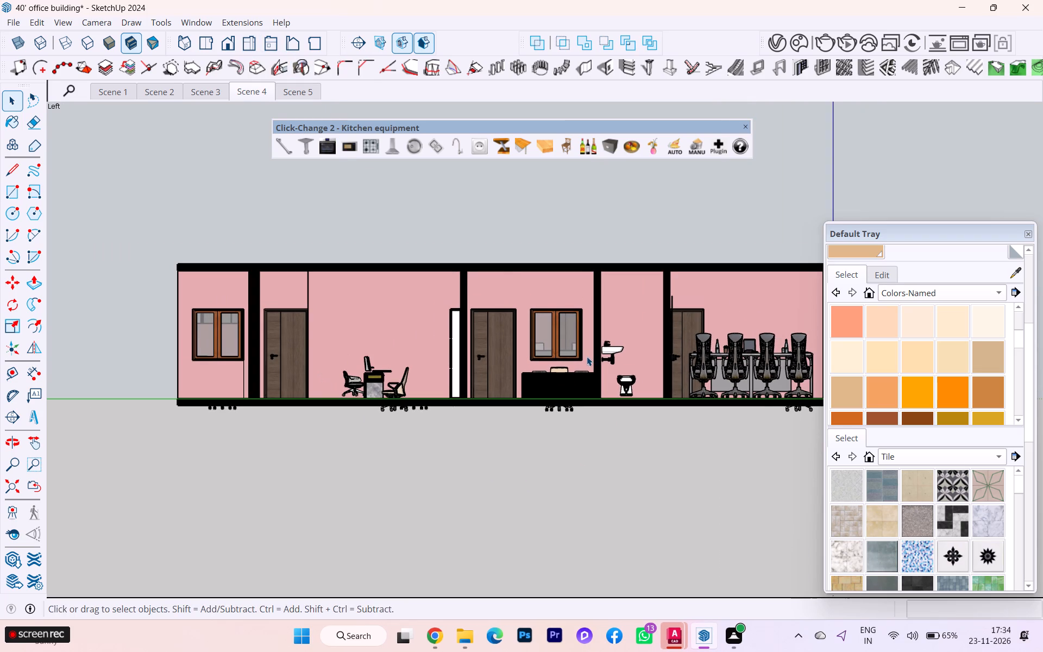
Update Scene 4 with the parallel left section view.
right_click(260, 92)
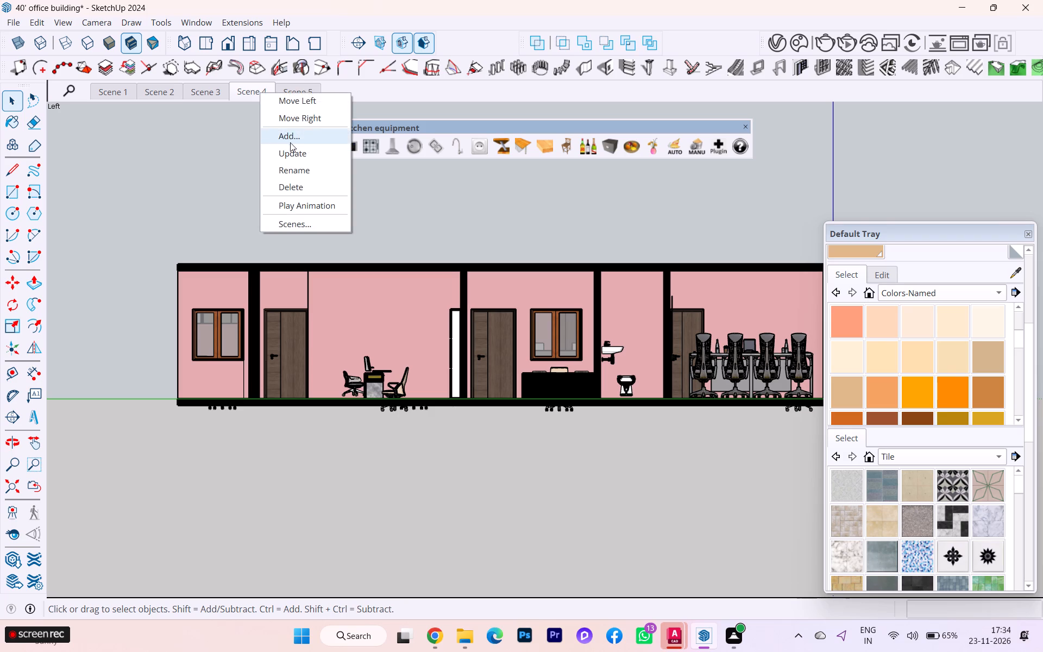
left_click(290, 153)
Open Scene 5 with the top floor plan and add a new scene after it.
left_click(291, 89)
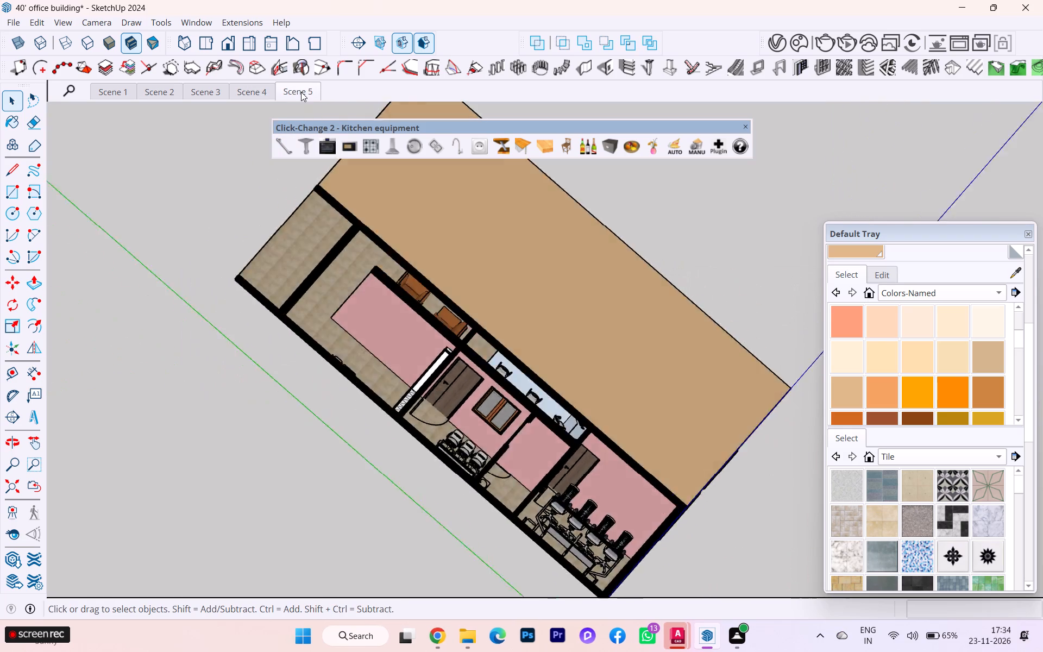
right_click(301, 92)
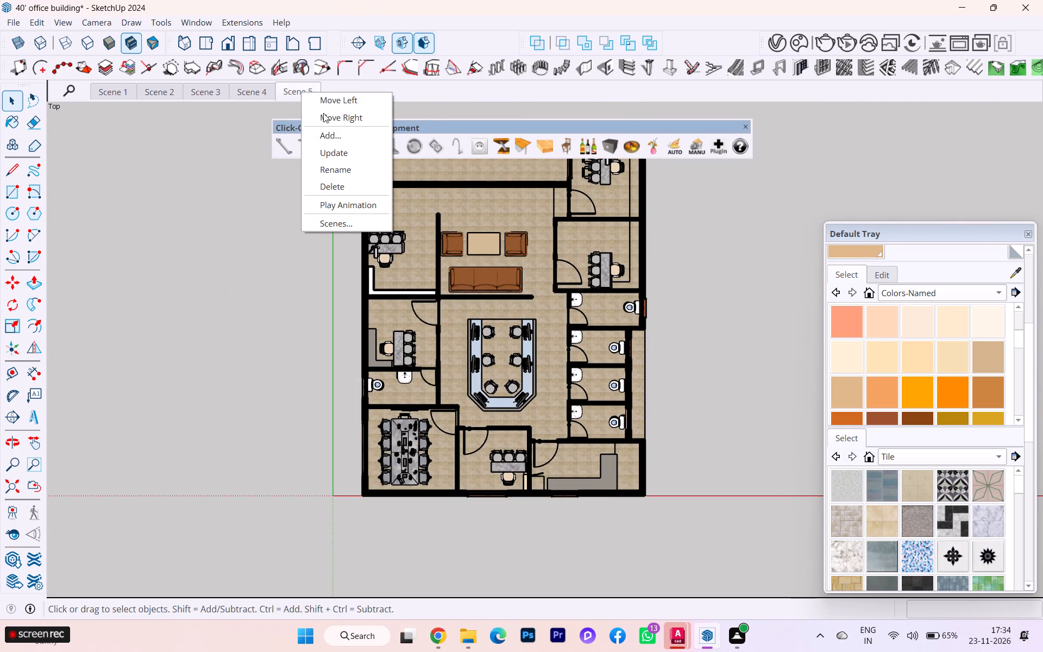
left_click(340, 134)
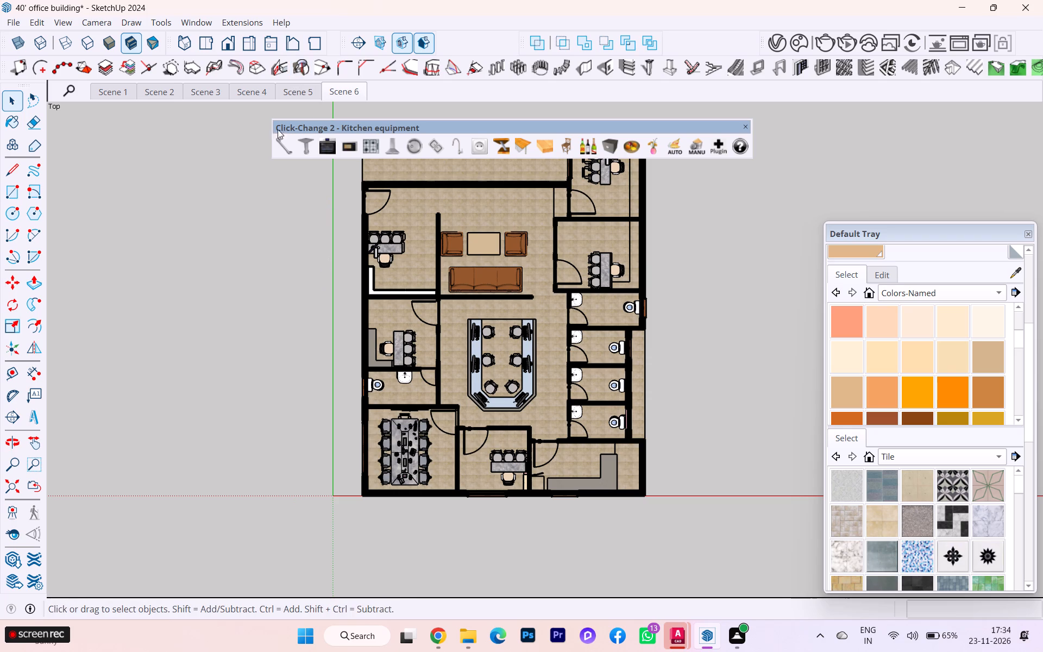
Turn off the section cut to show the whole building with its roof, and set the standard Back view.
left_click(58, 21)
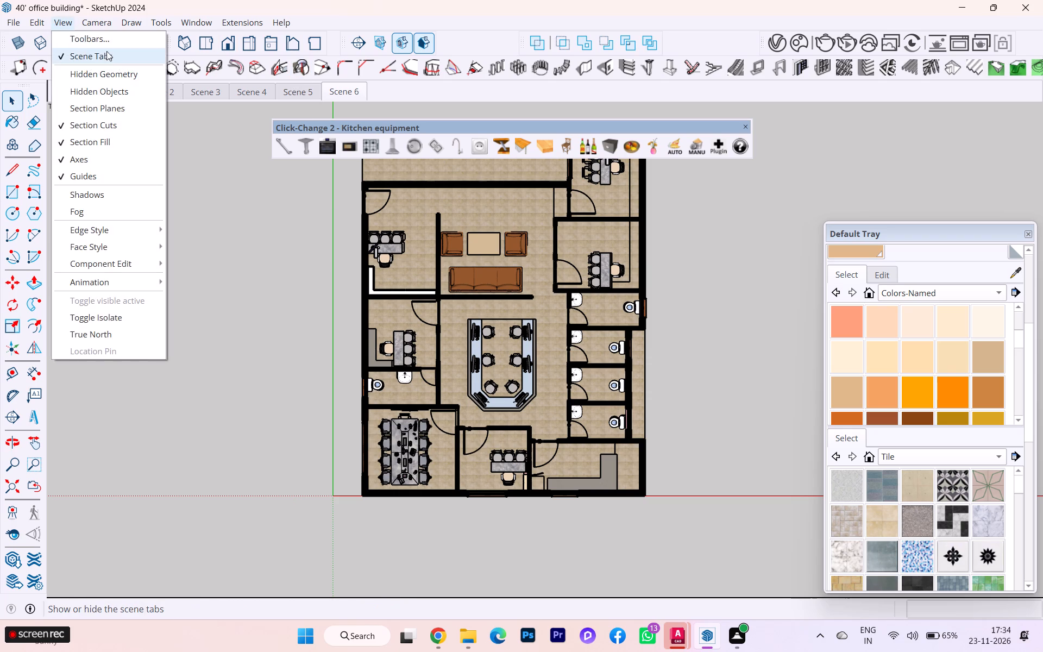
left_click(96, 107)
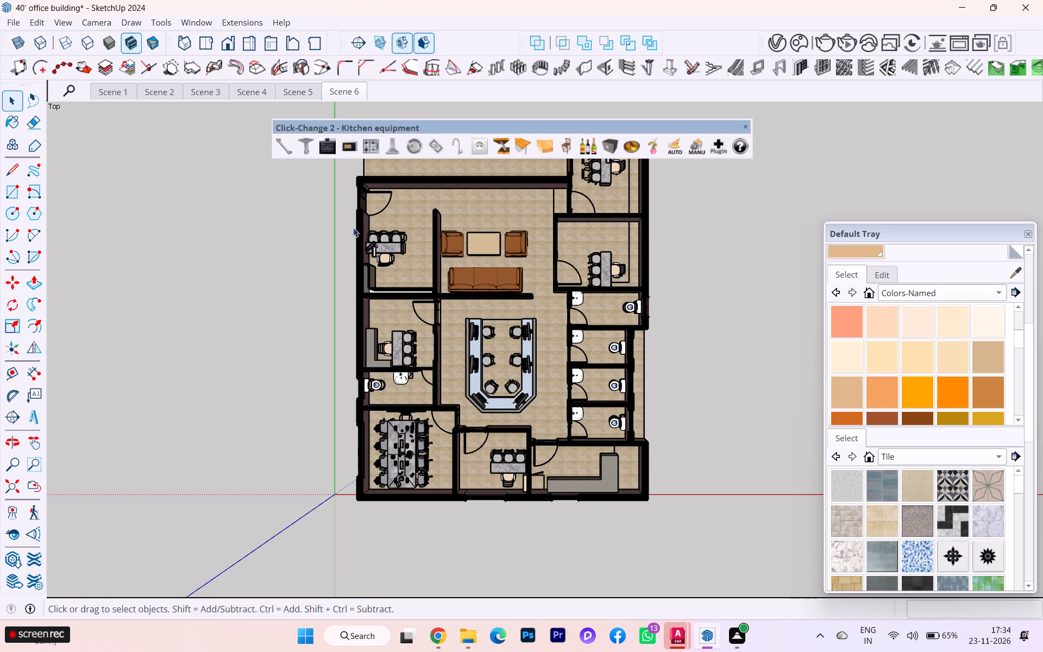
left_click(274, 45)
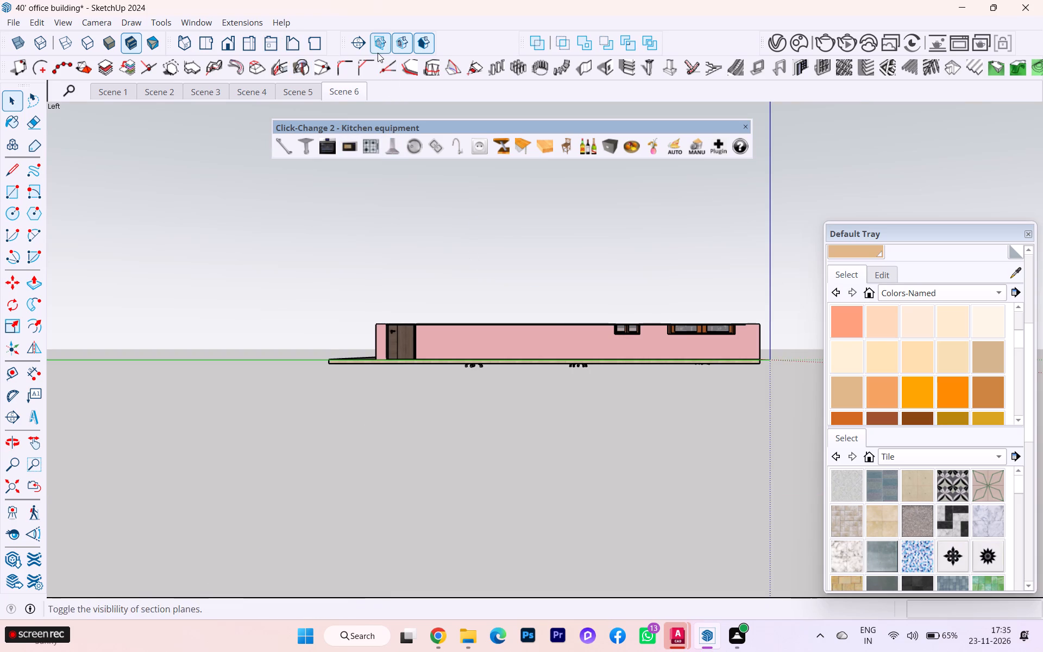
scroll(430, 322, "up", 2)
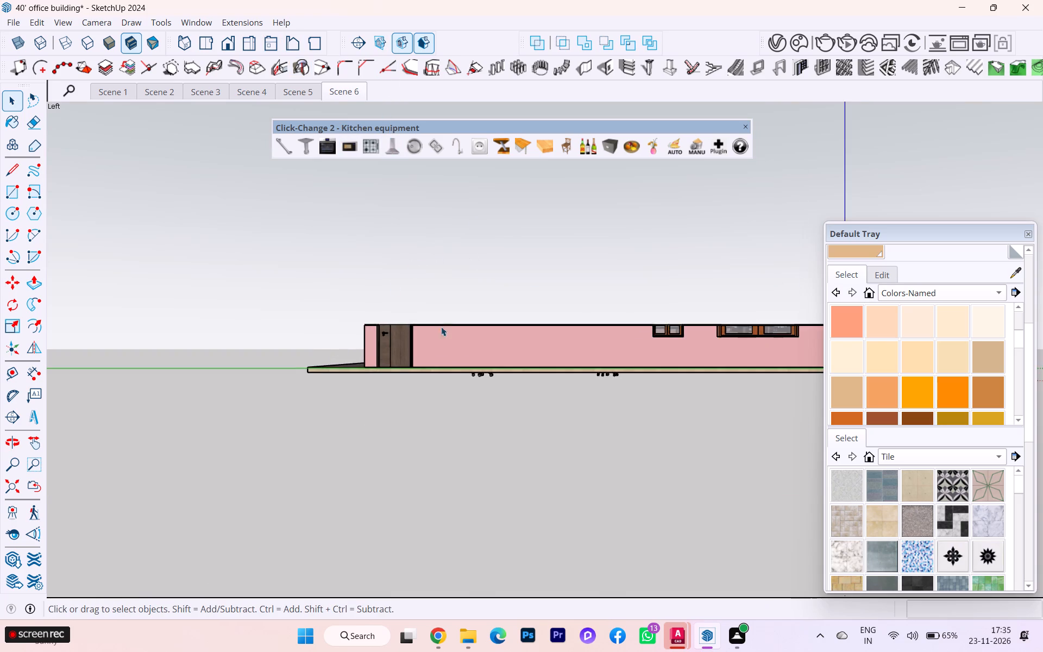
scroll(457, 341, "up", 2)
scroll(360, 356, "down", 7)
middle_click_drag(411, 422, 425, 517)
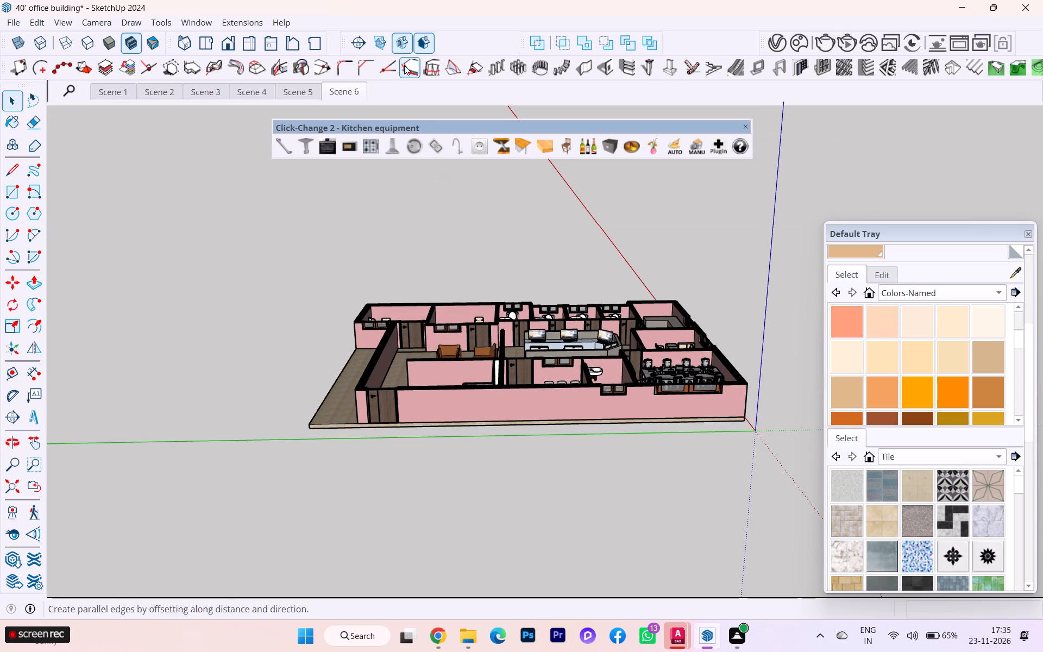
left_click(399, 45)
scroll(510, 365, "down", 1)
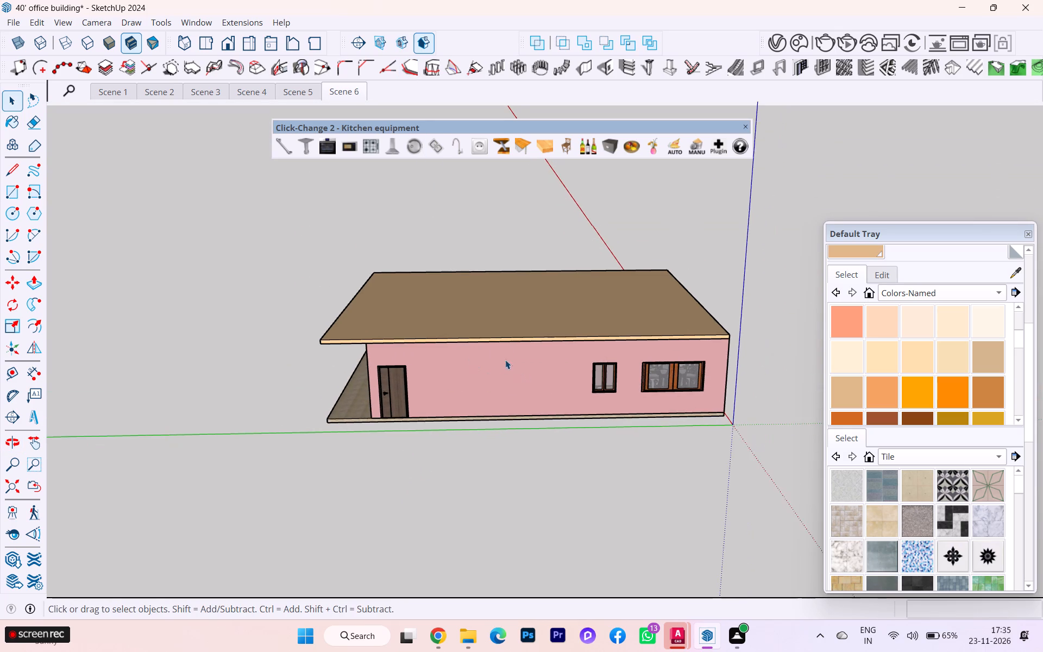
middle_click_drag(504, 357, 485, 313)
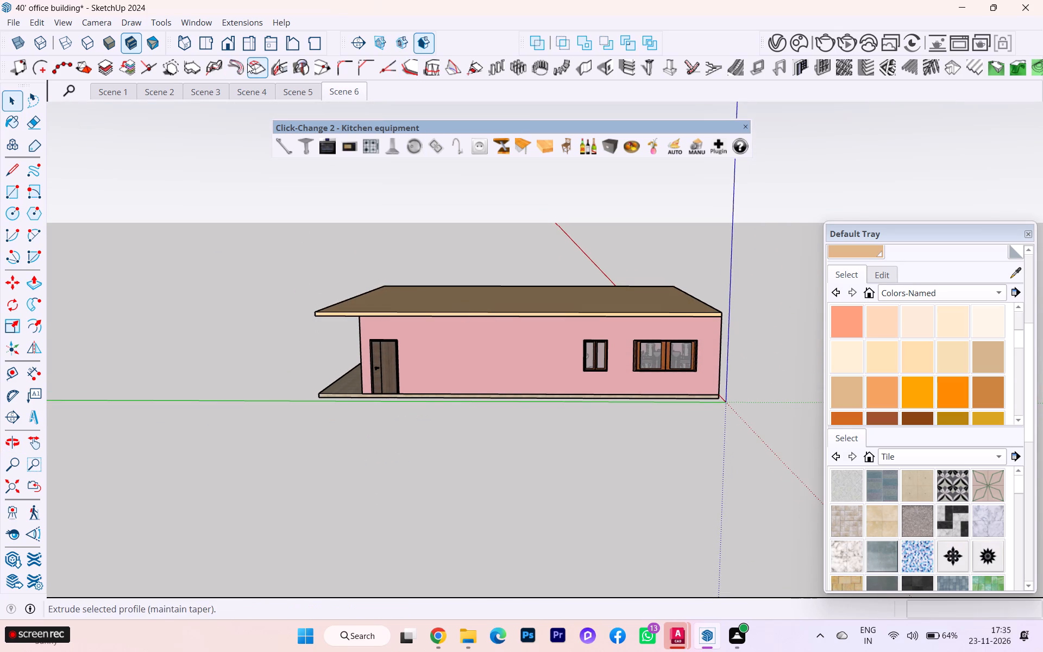
left_click(265, 48)
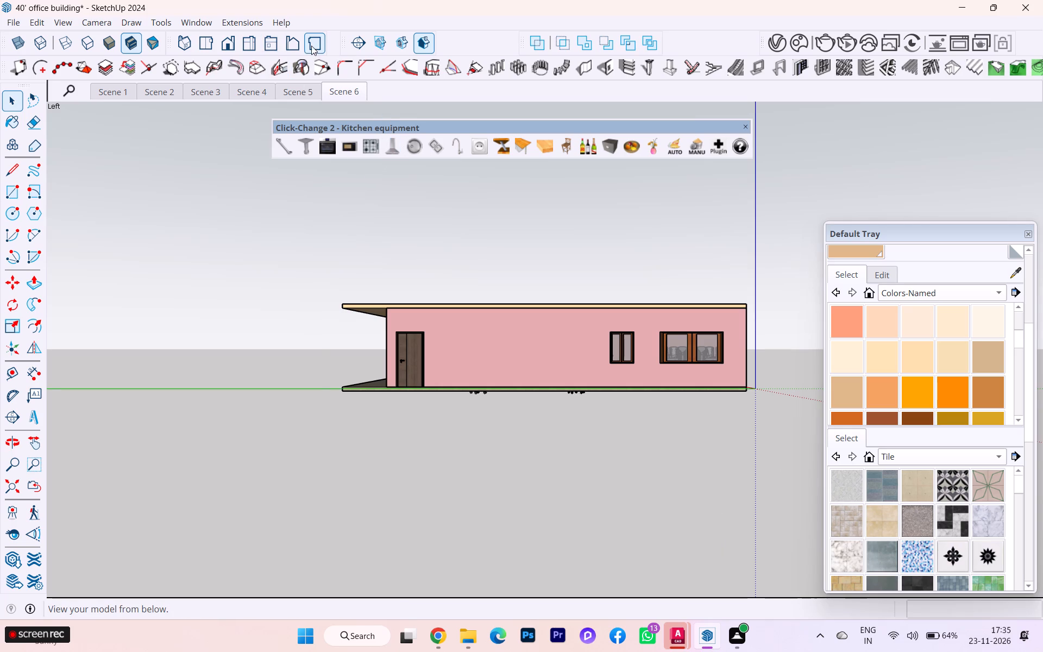
left_click(292, 45)
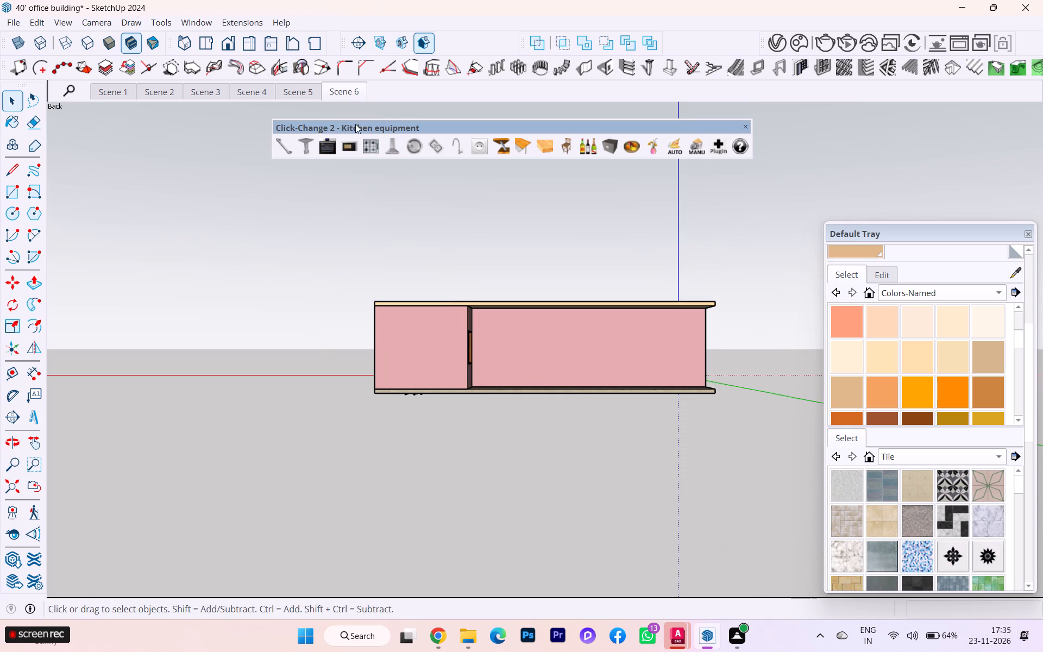
Place a section plane on the building's rear wall, accepting the default name and symbol.
left_click(358, 45)
left_click(529, 344)
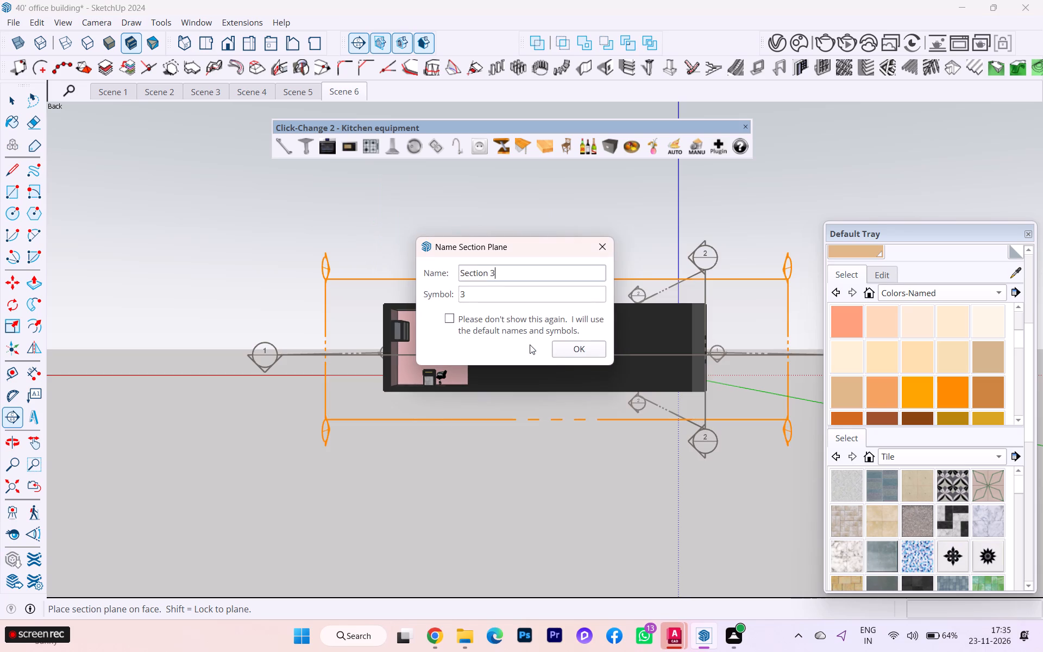
left_click(578, 350)
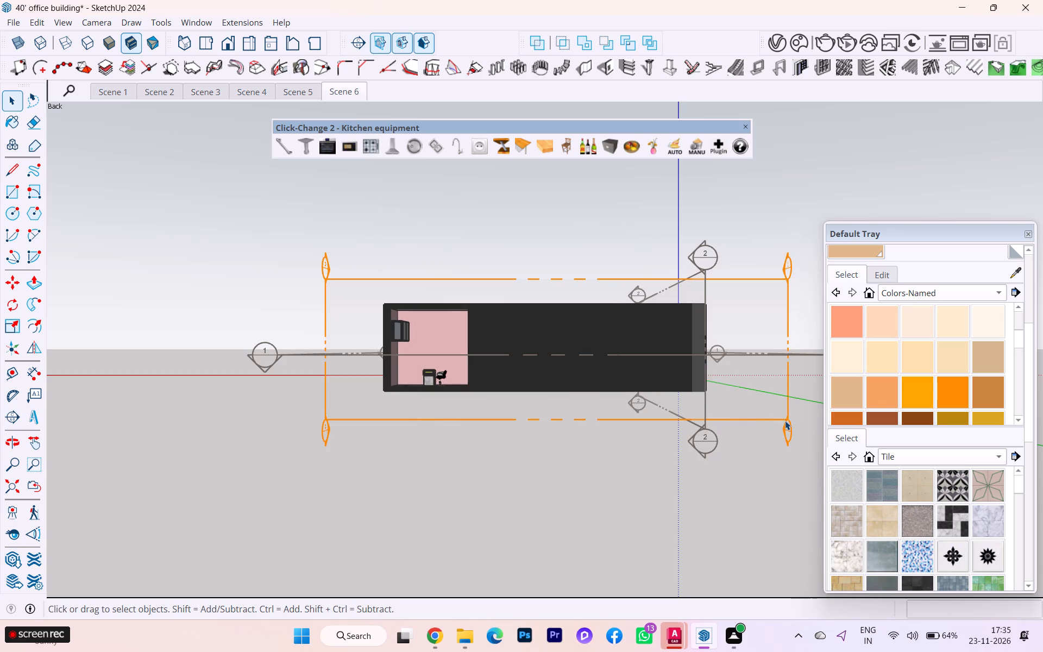
Move the new section plane about 5' 11 3/8" inward so it cuts through the office, sofa lounge and adjoining cabin.
left_click(785, 421)
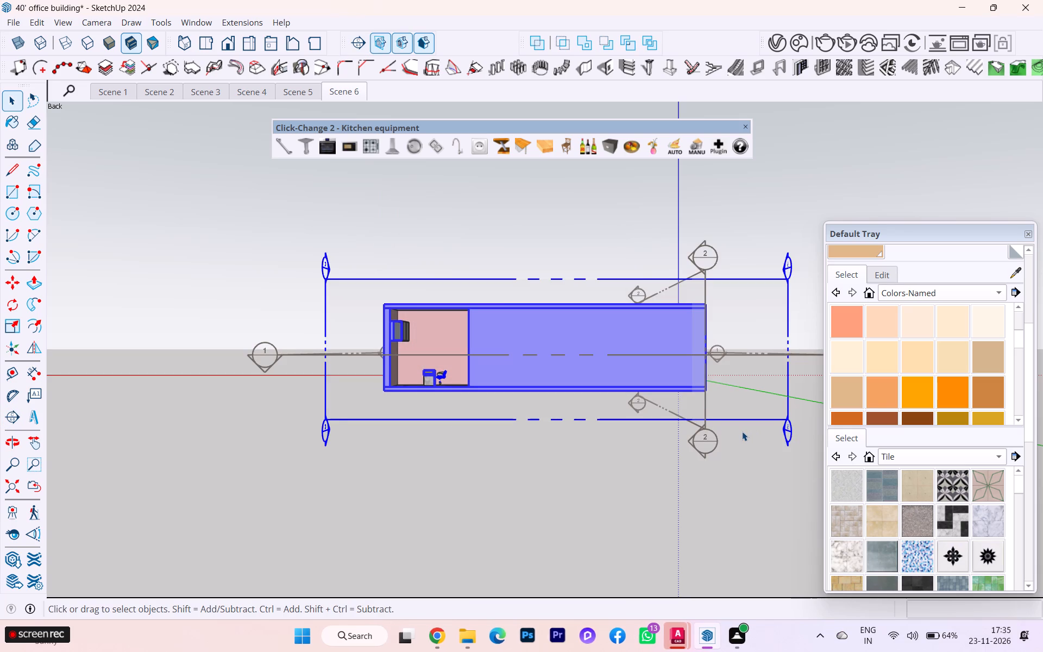
key("m")
key("Return")
scroll(744, 430, "up", 2)
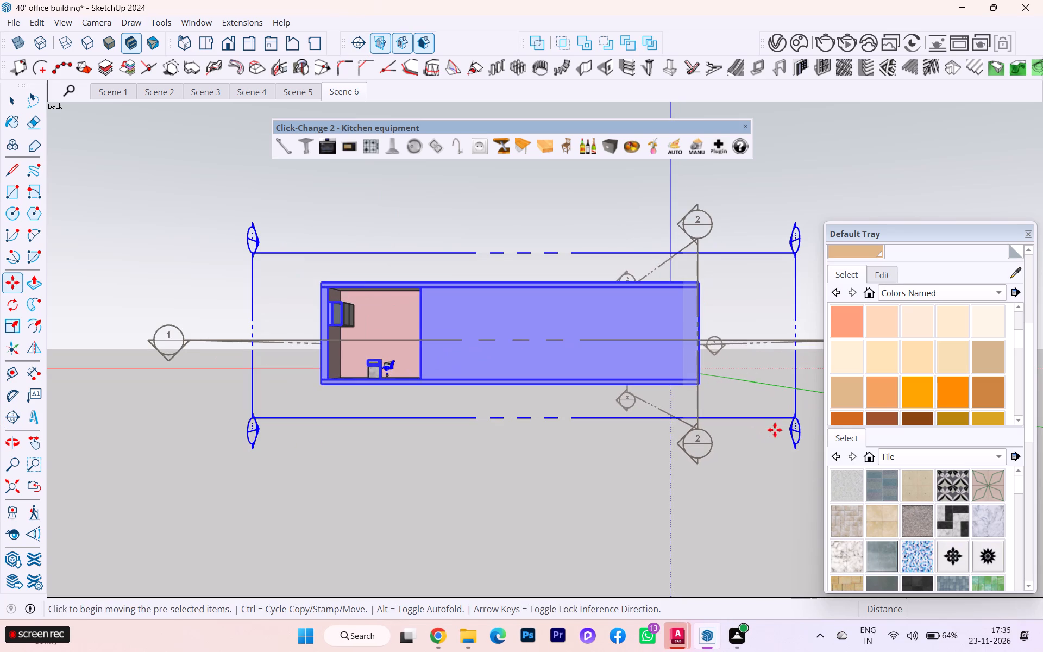
left_click(793, 420)
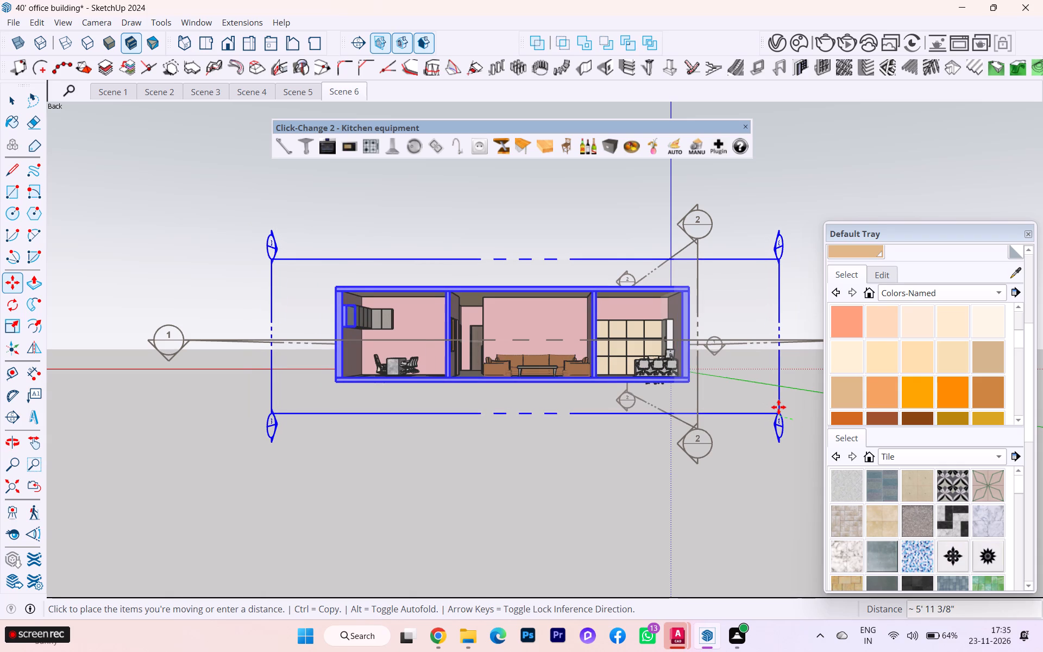
left_click(779, 407)
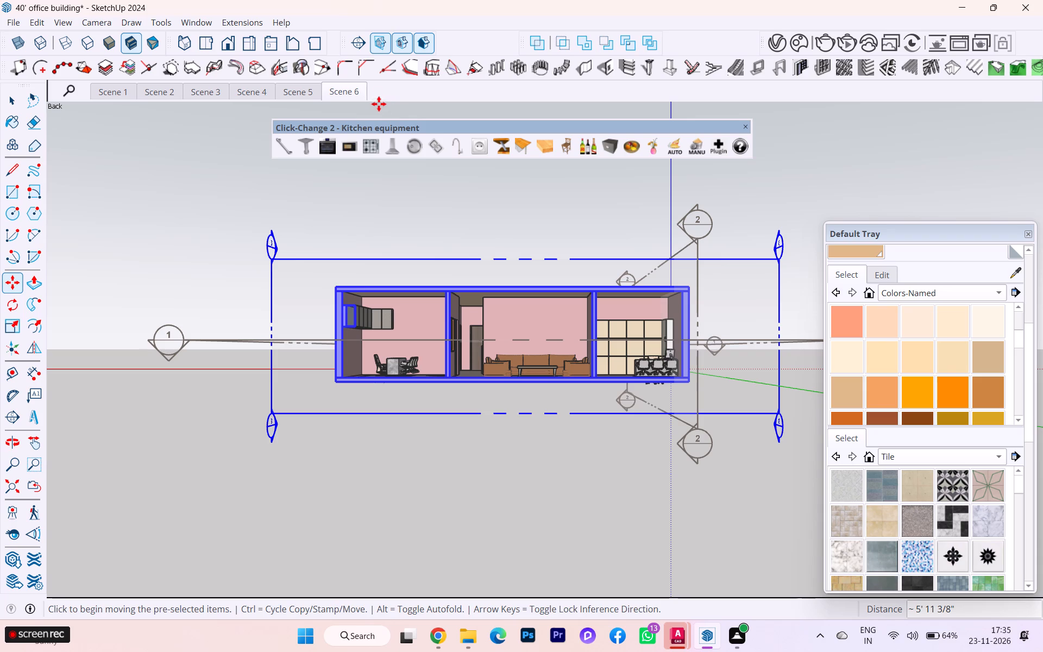
left_click(8, 96)
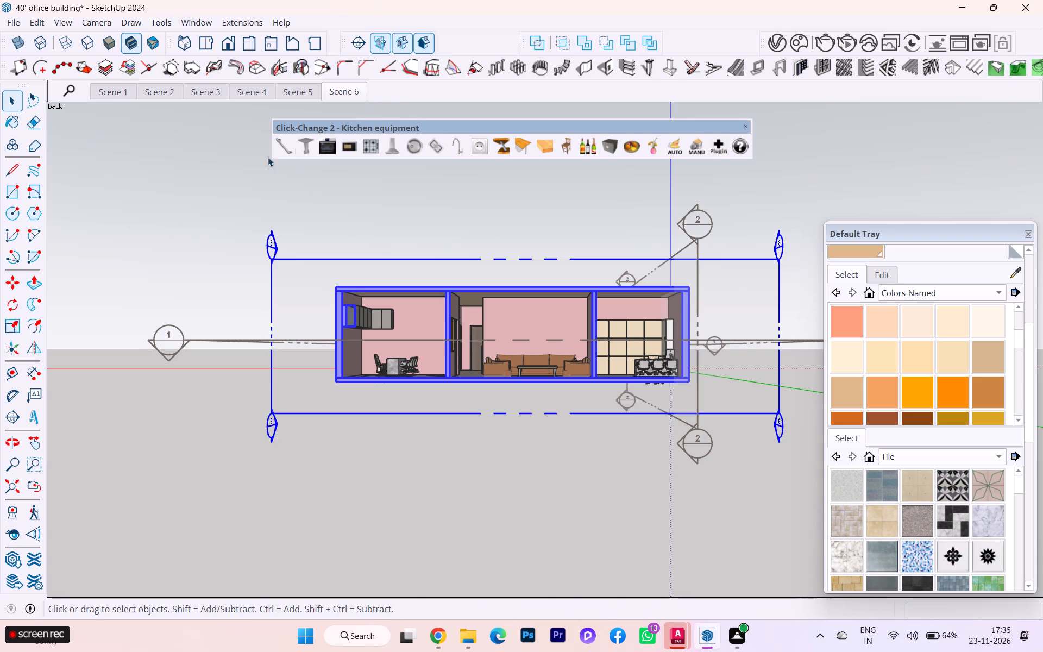
left_click(209, 192)
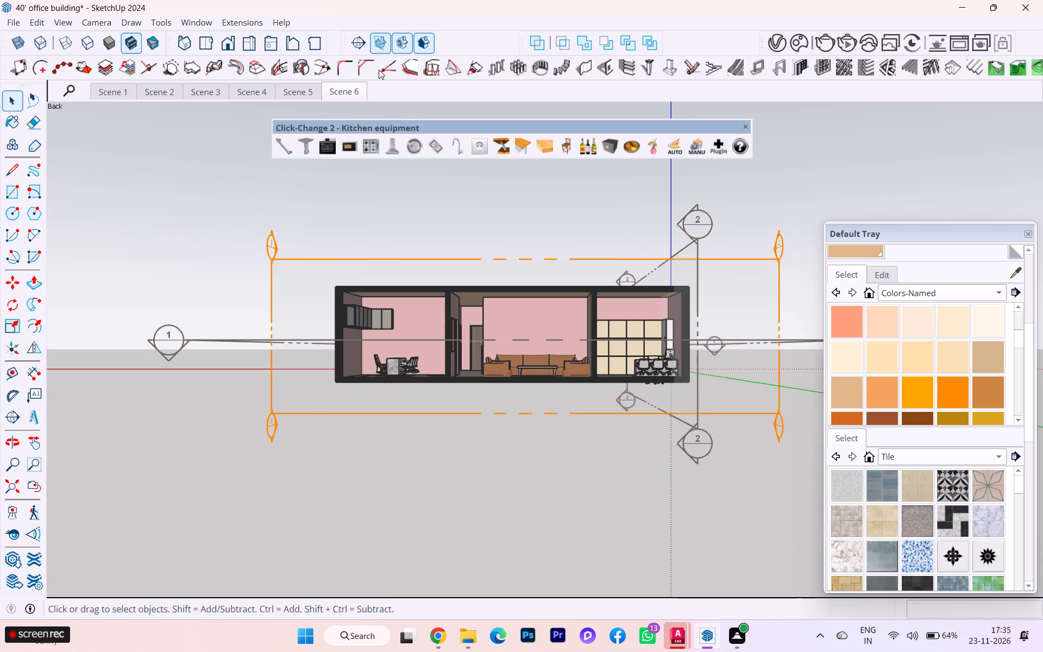
Hide the section planes and set the standard Back view to parallel projection, framing the whole section.
left_click(376, 42)
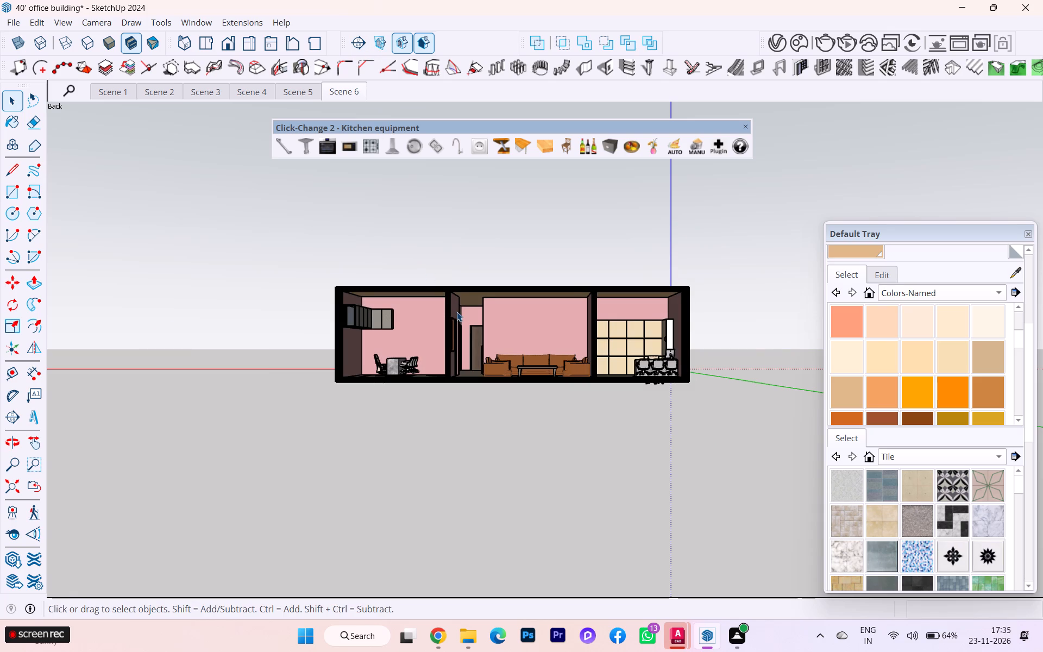
scroll(457, 312, "up", 2)
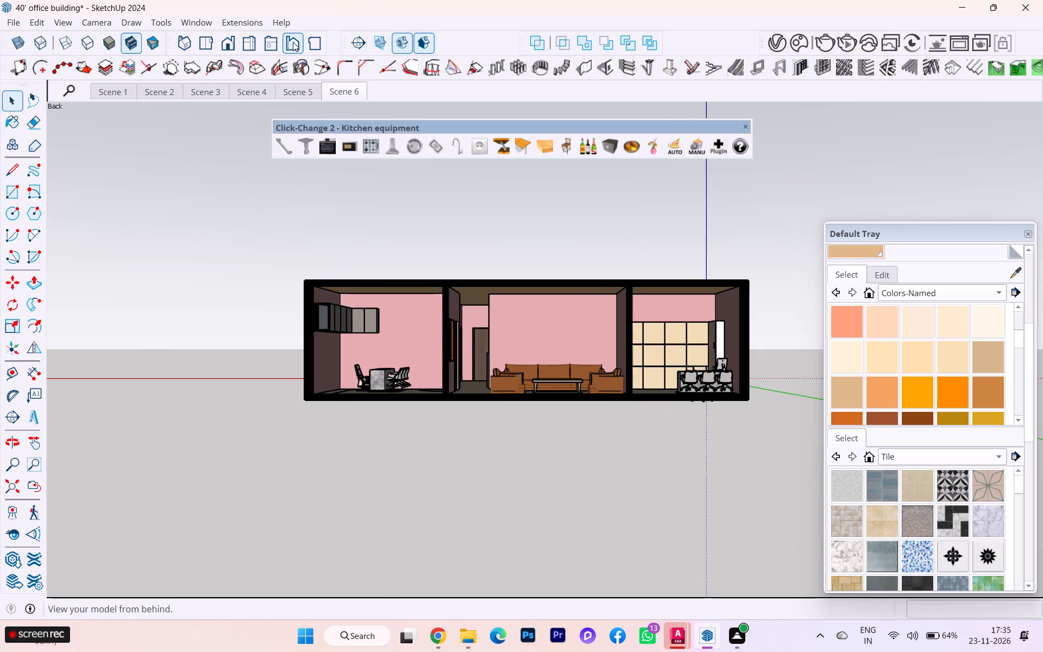
left_click(293, 42)
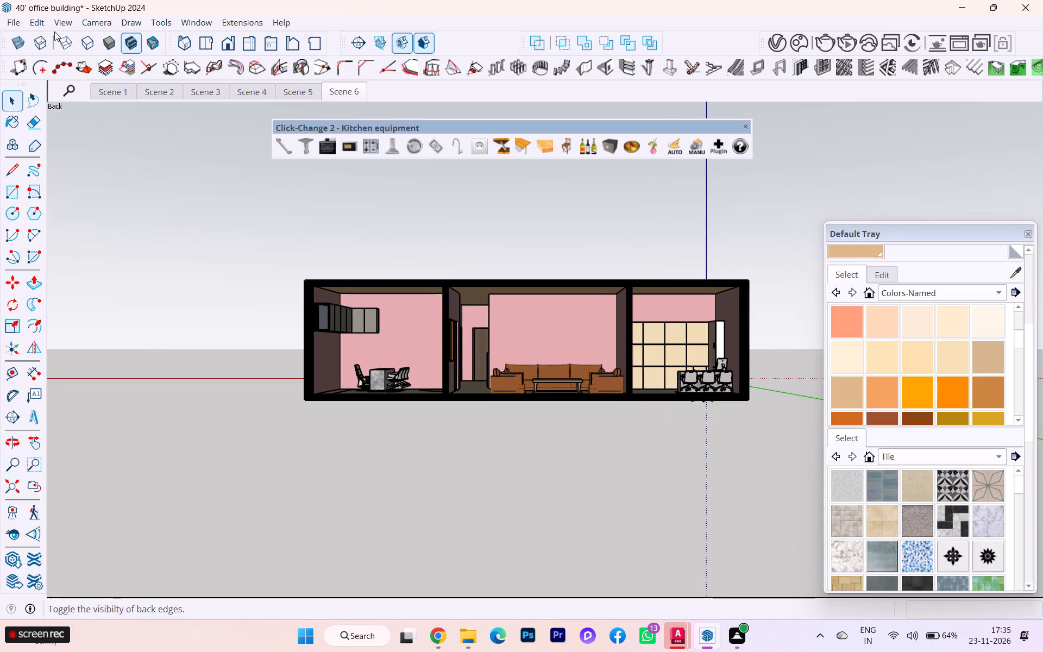
left_click(102, 18)
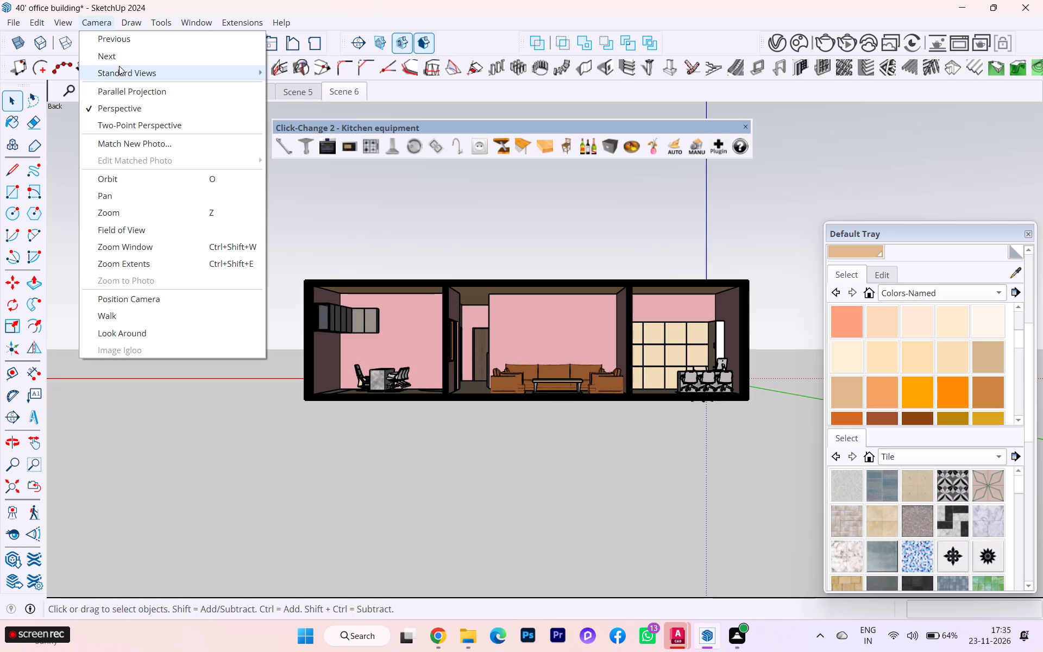
left_click(108, 87)
scroll(507, 332, "up", 2)
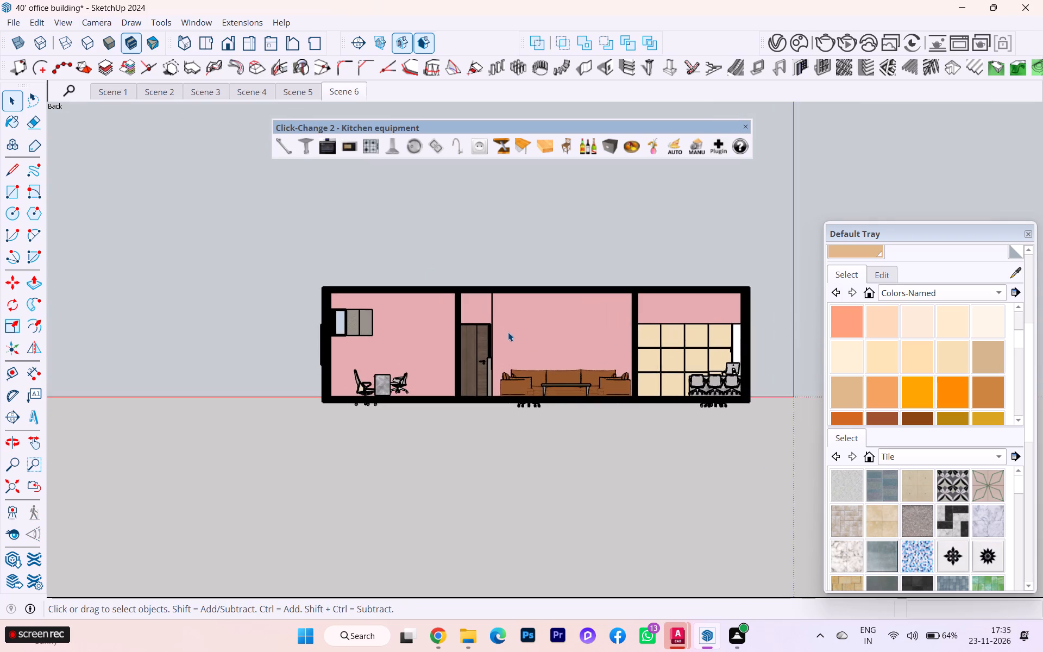
scroll(491, 338, "up", 6)
scroll(274, 322, "down", 3)
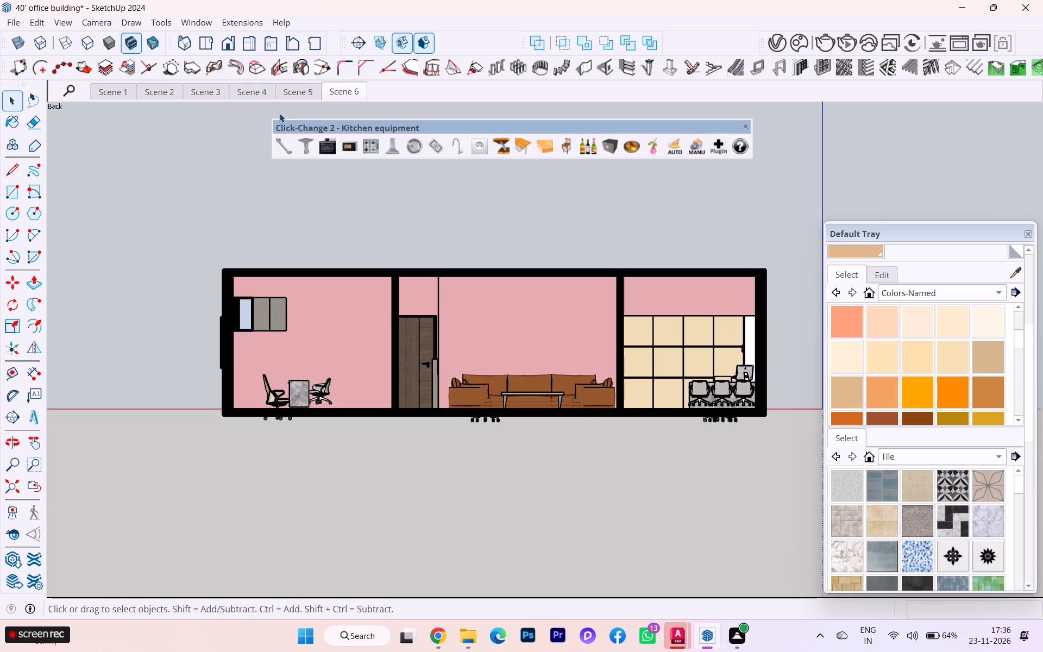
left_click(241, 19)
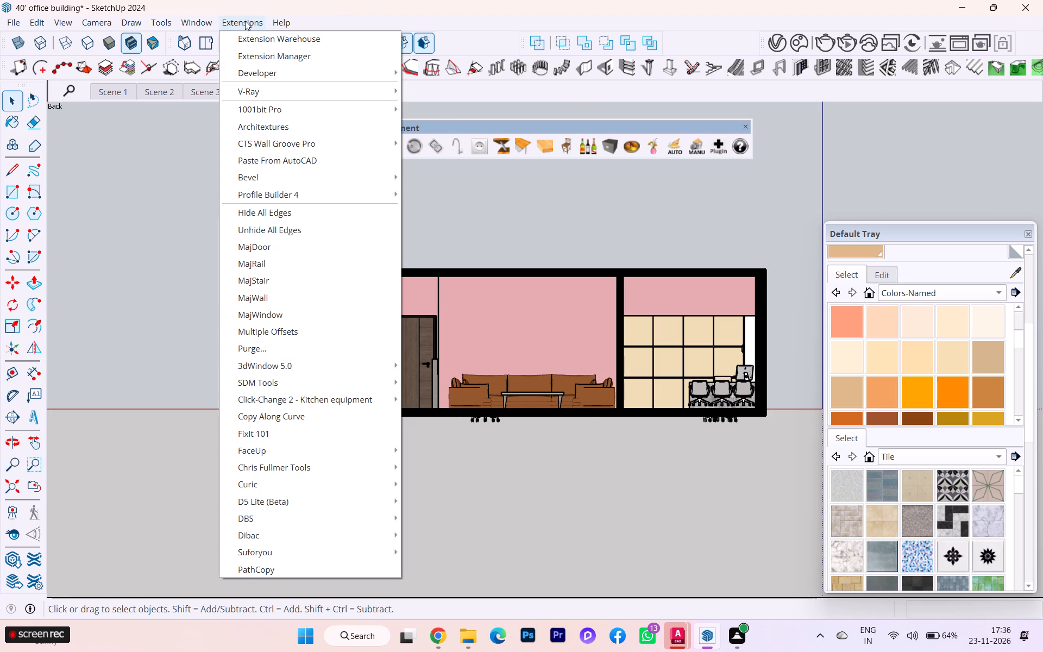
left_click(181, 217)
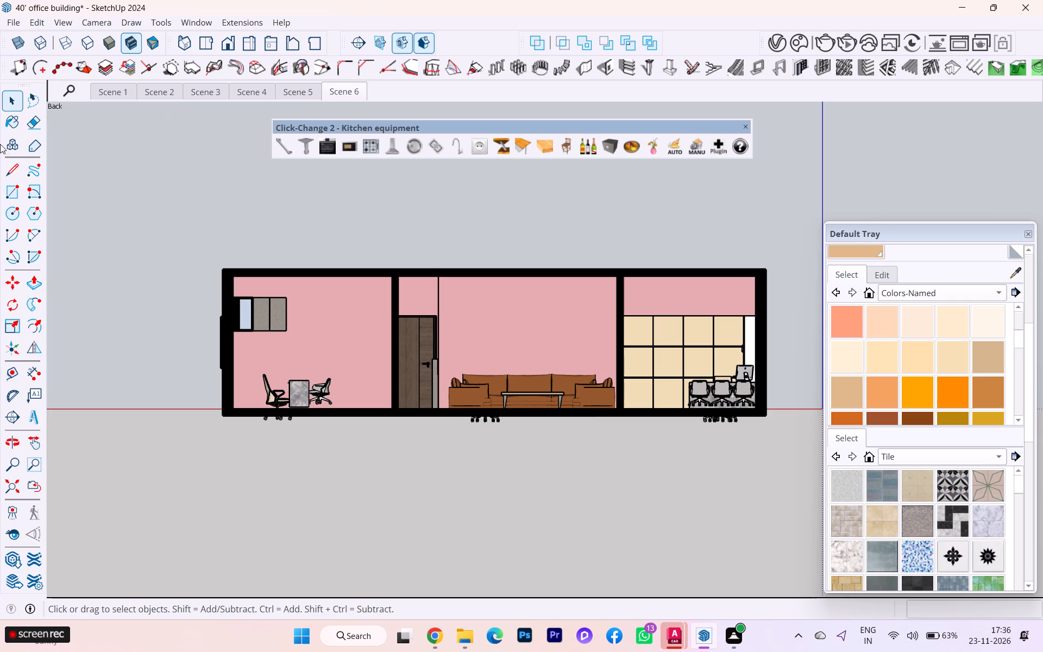
Update Scene 6 with the parallel back section view.
right_click(349, 95)
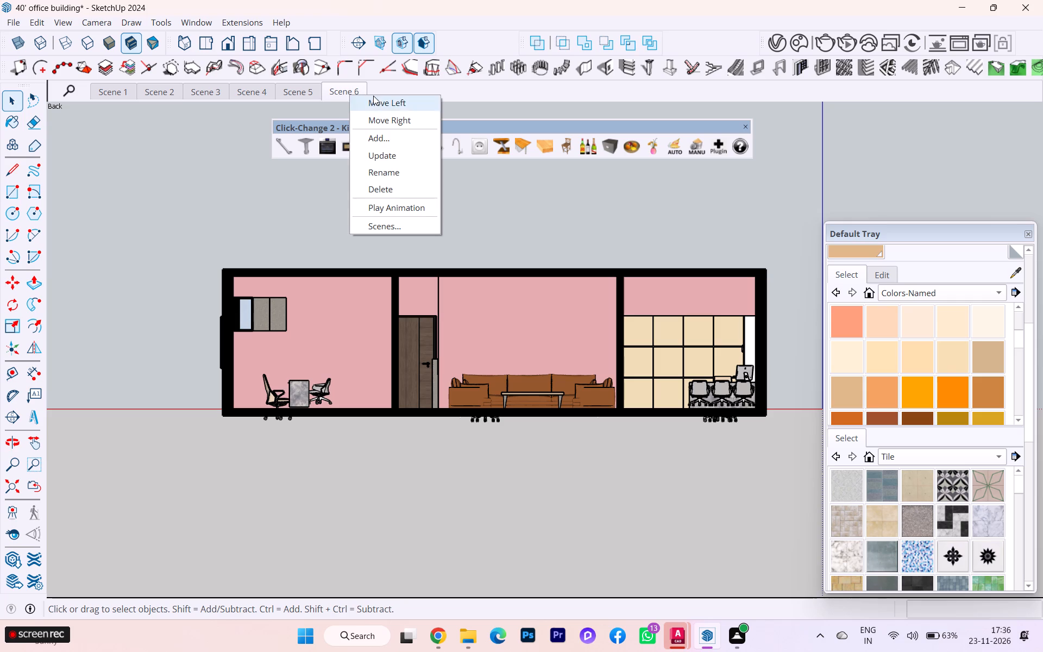
left_click(388, 157)
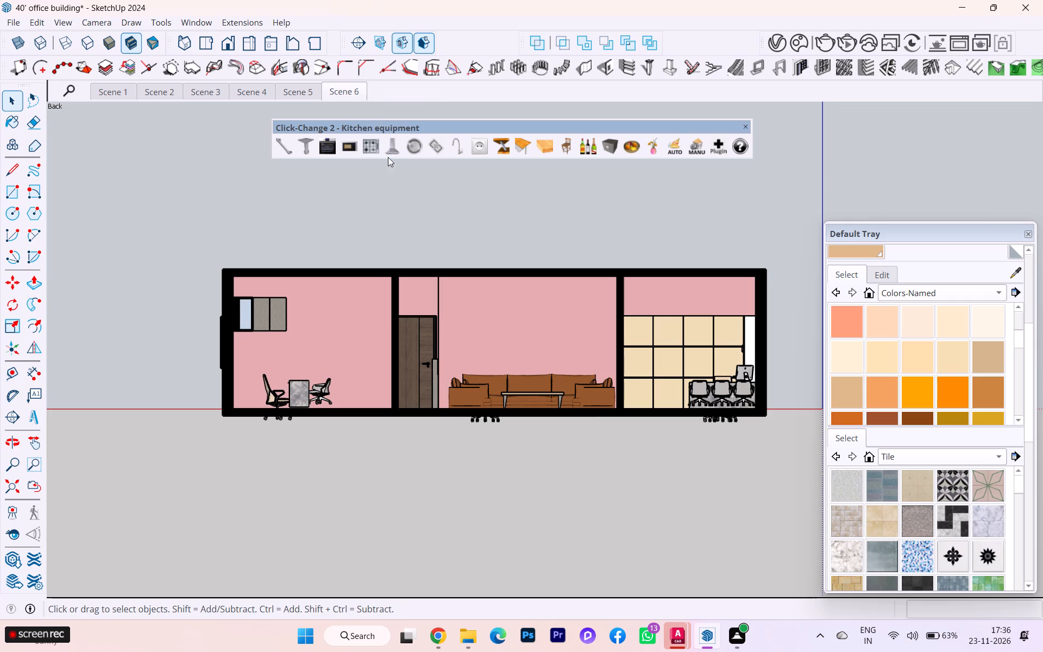
Add a new scene after Scene 6.
right_click(349, 87)
left_click(369, 125)
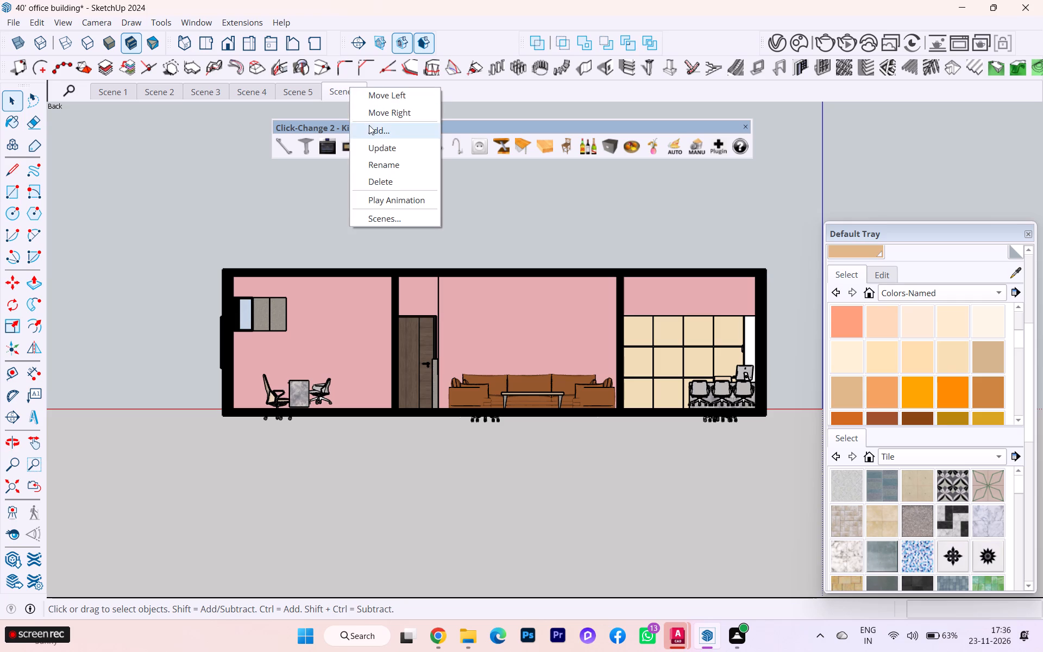
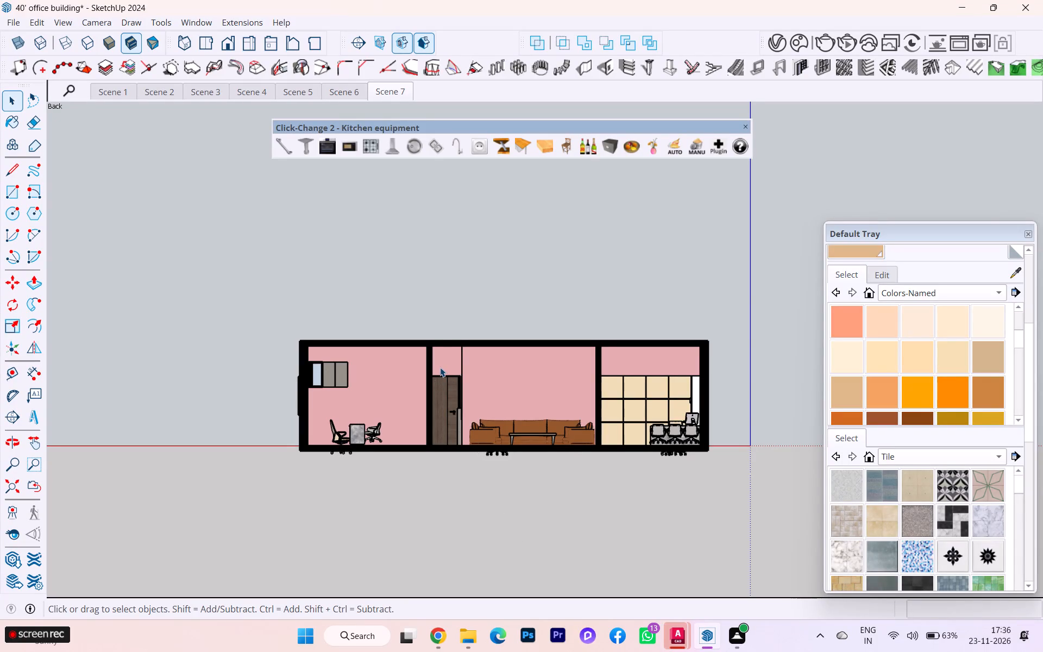
Add a new scene after Scene 7 that saves the current back section view of the office building.
right_click(403, 85)
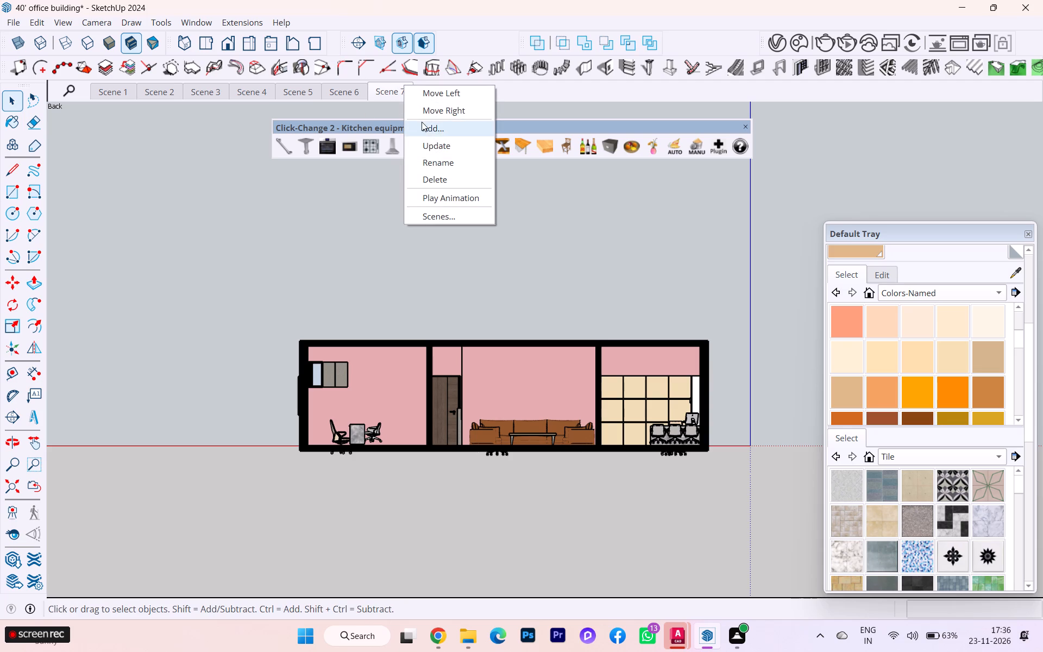
left_click(425, 123)
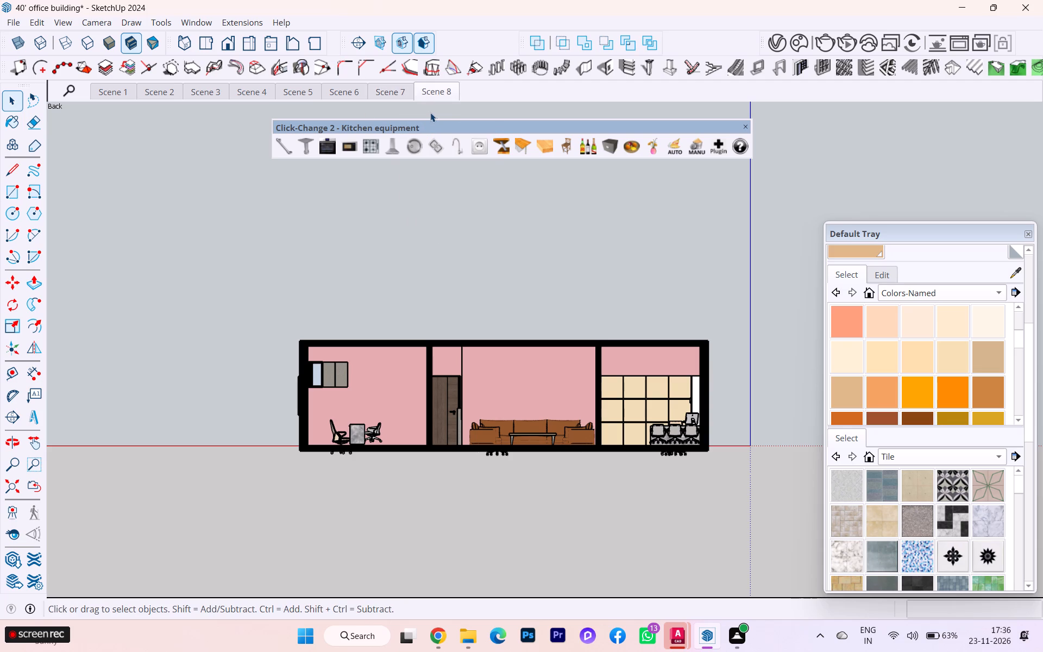
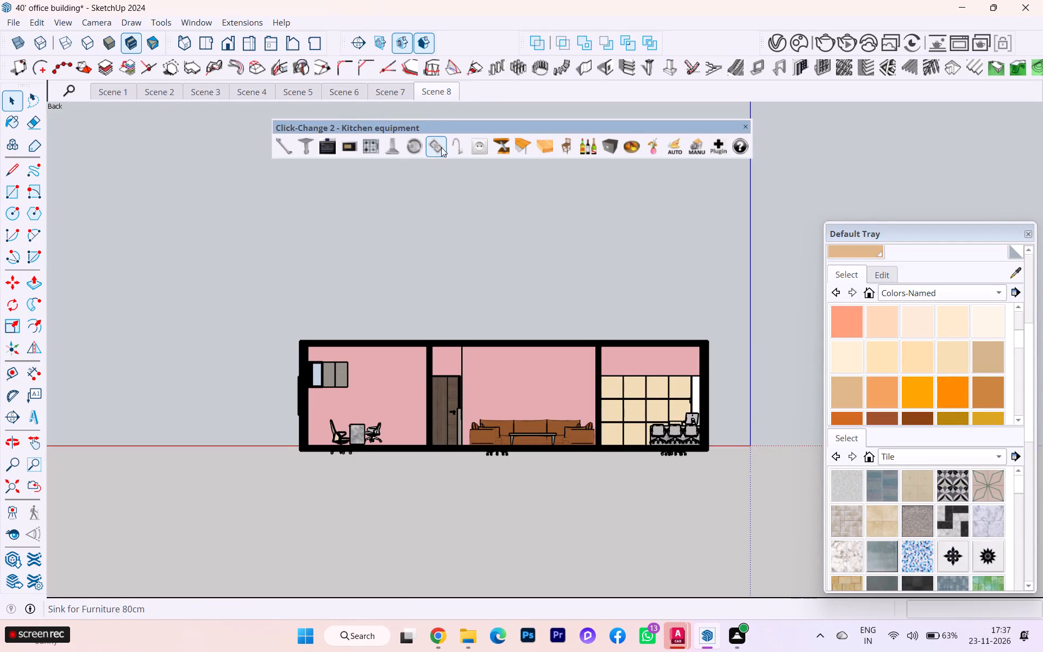
Switch to Scene 7 and turn off the display of section fill and section cuts.
scroll(363, 415, "up", 2)
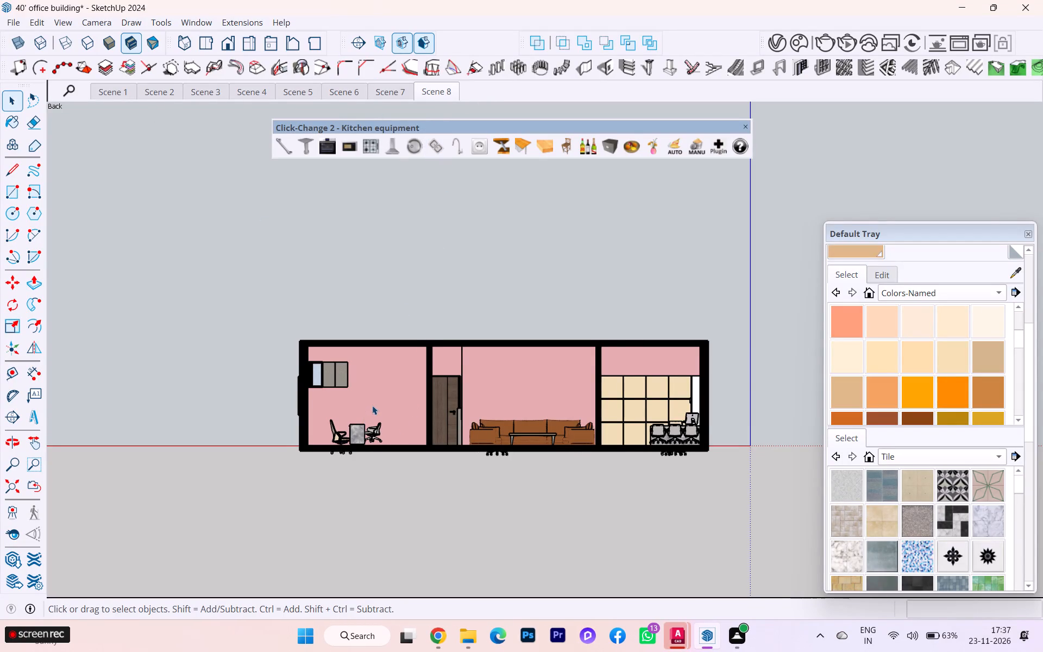
scroll(372, 405, "up", 1)
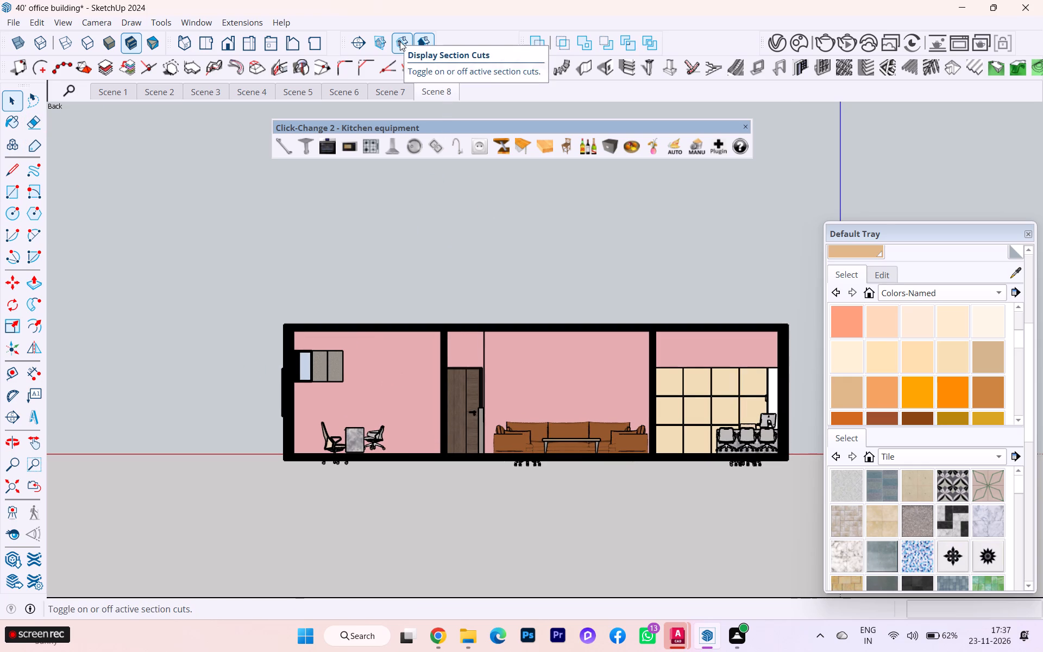
left_click(393, 87)
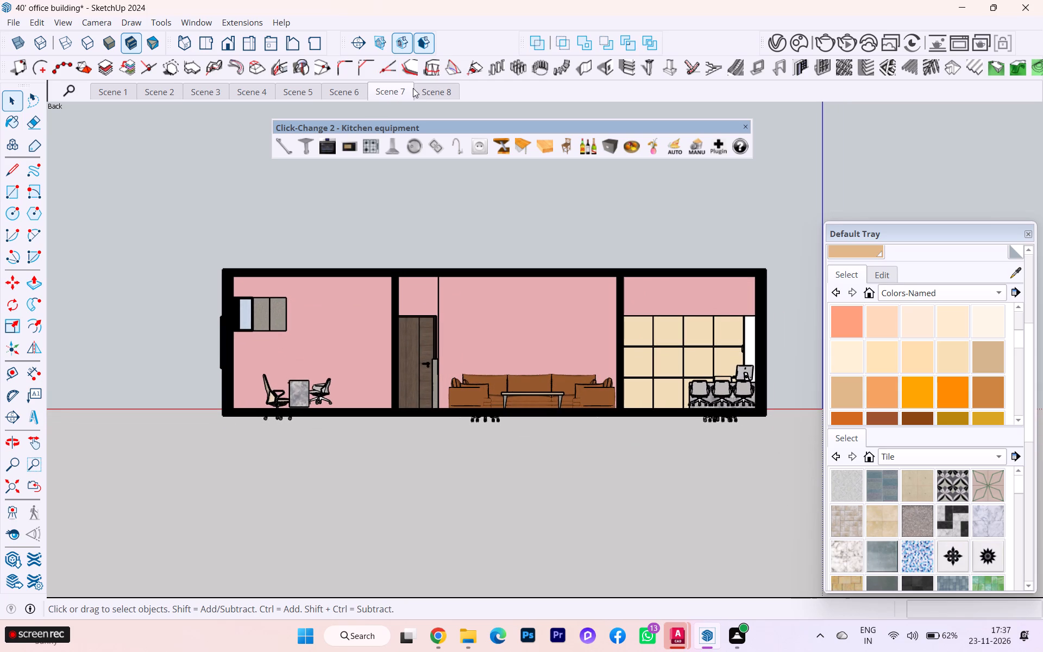
left_click(407, 45)
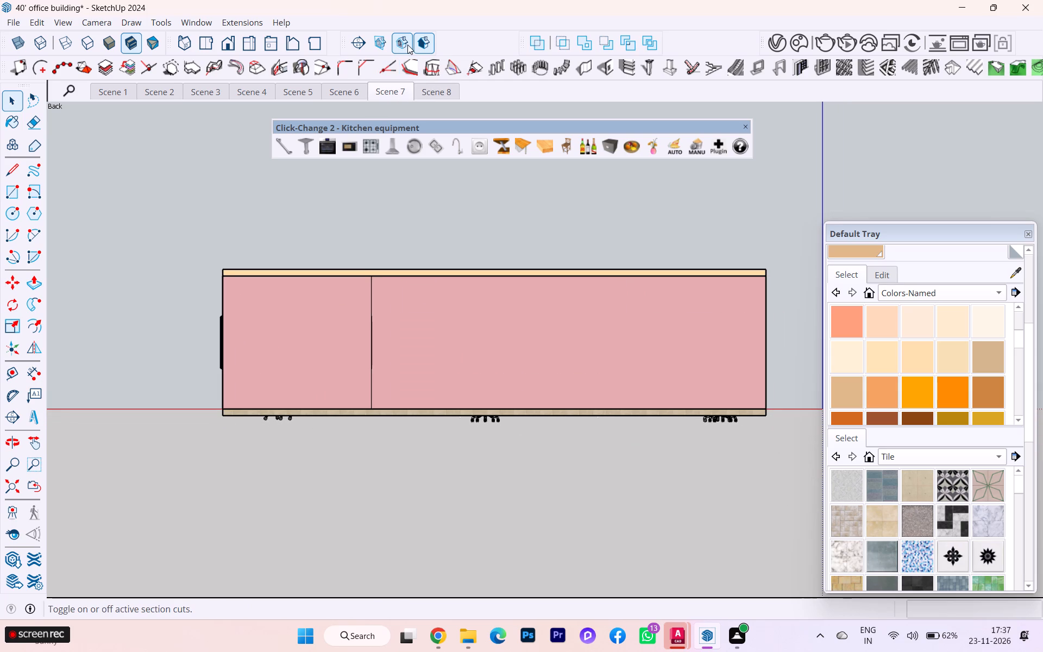
left_click(428, 37)
left_click(406, 49)
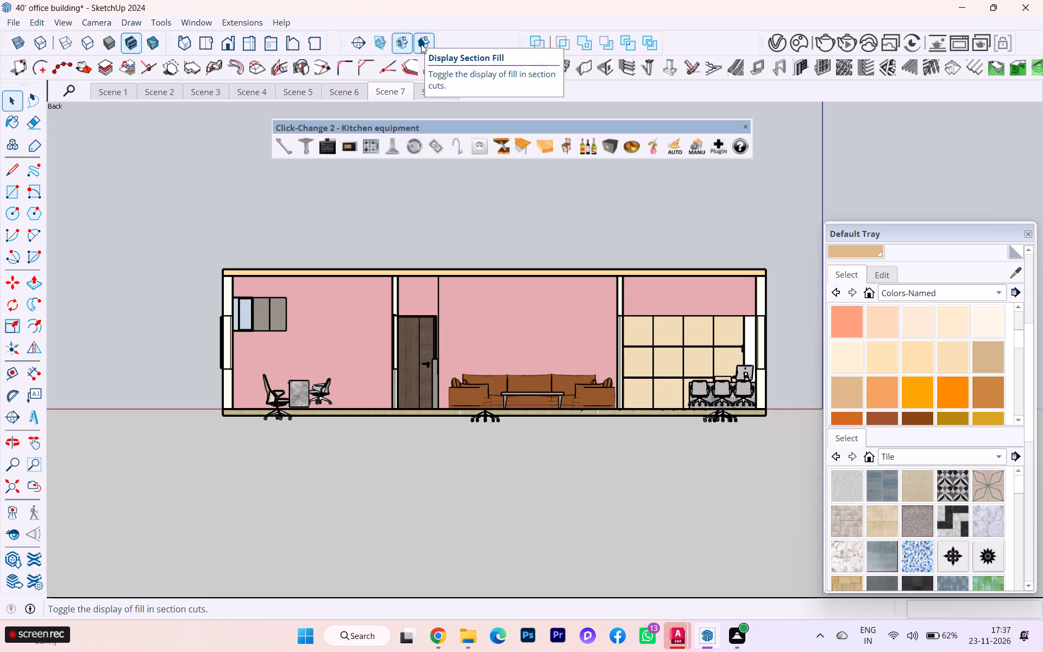
left_click(421, 44)
left_click(421, 44)
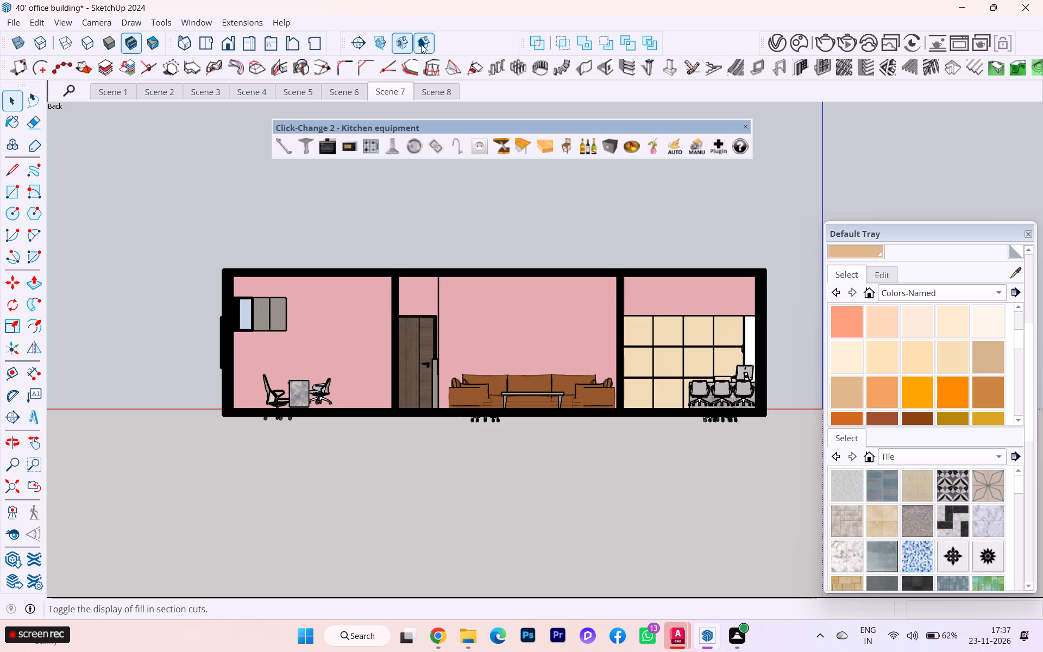
left_click(392, 41)
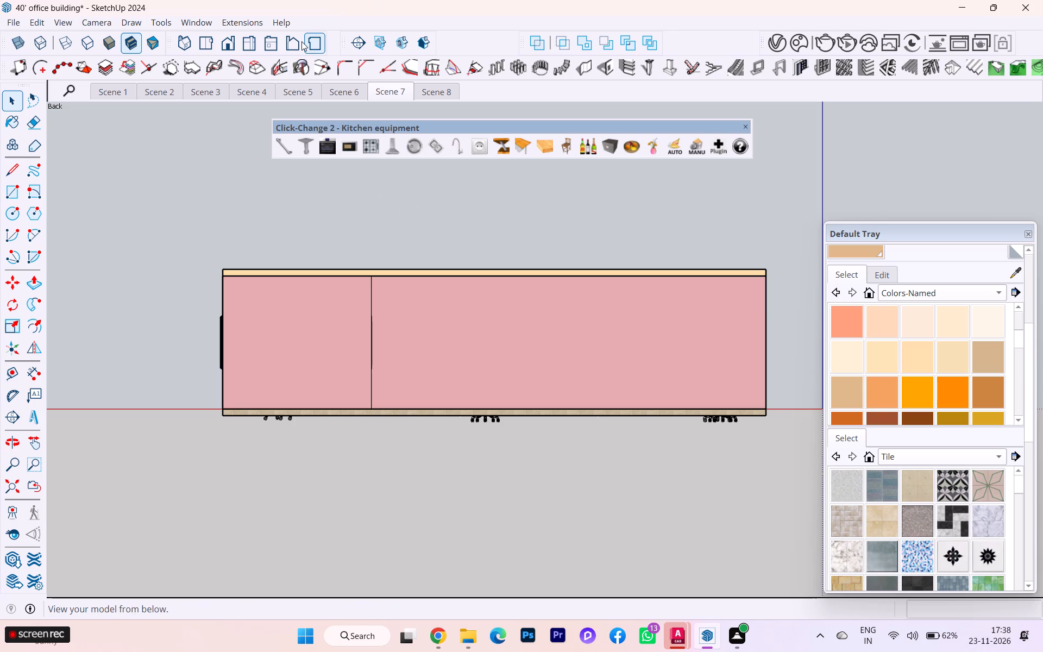
Place a section plane on the underside of the building's floor in the bottom view.
left_click(318, 51)
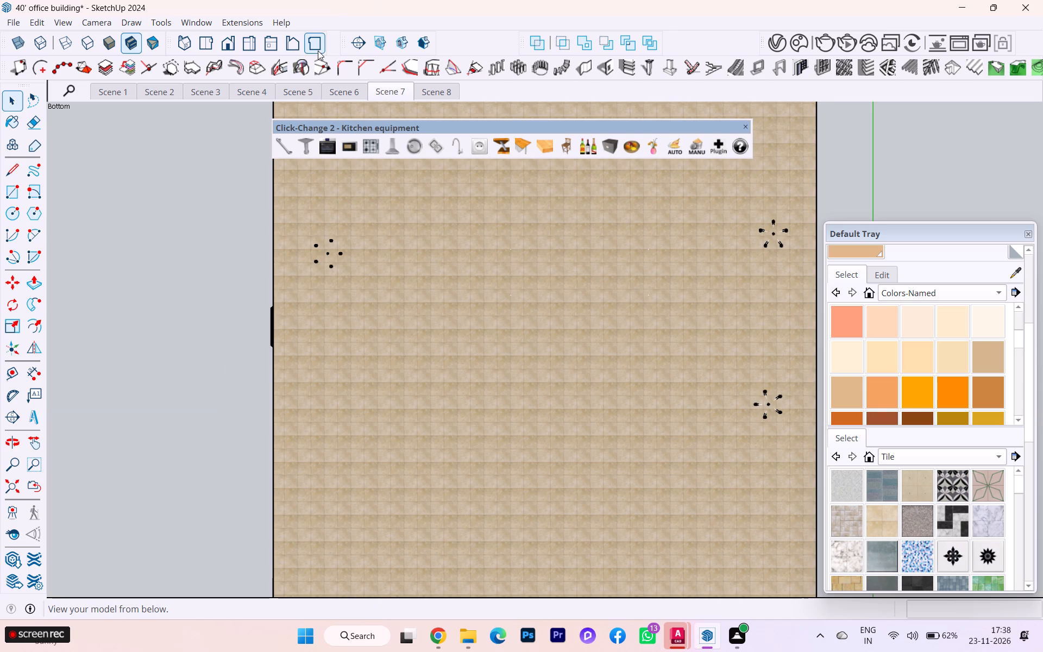
scroll(373, 196, "down", 4)
scroll(362, 240, "down", 1)
scroll(363, 241, "up", 1)
scroll(363, 241, "down", 2)
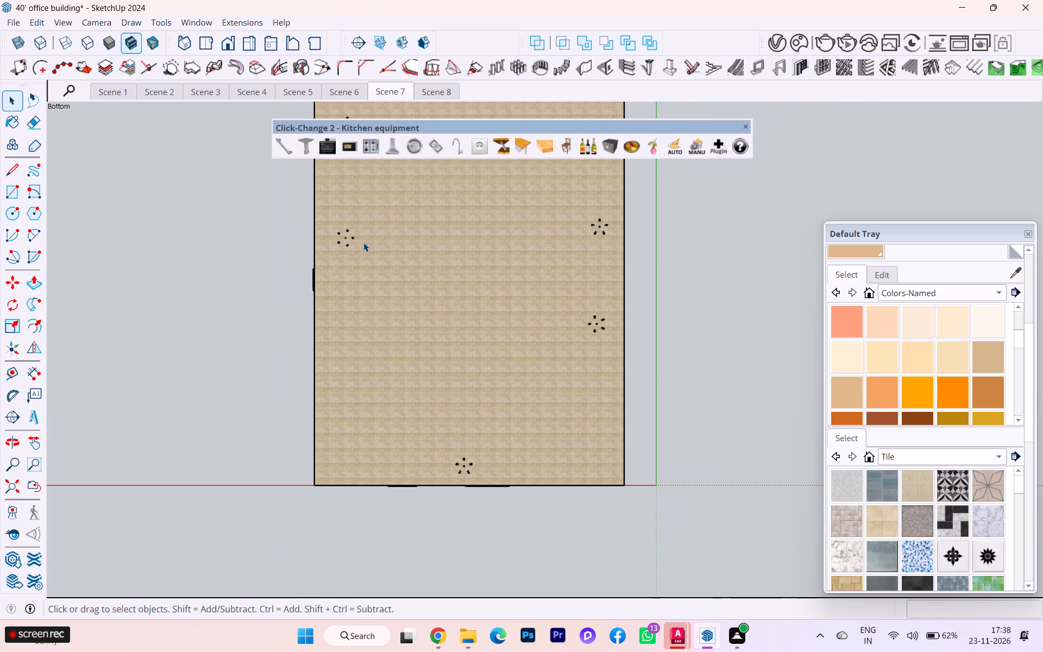
scroll(384, 239, "down", 2)
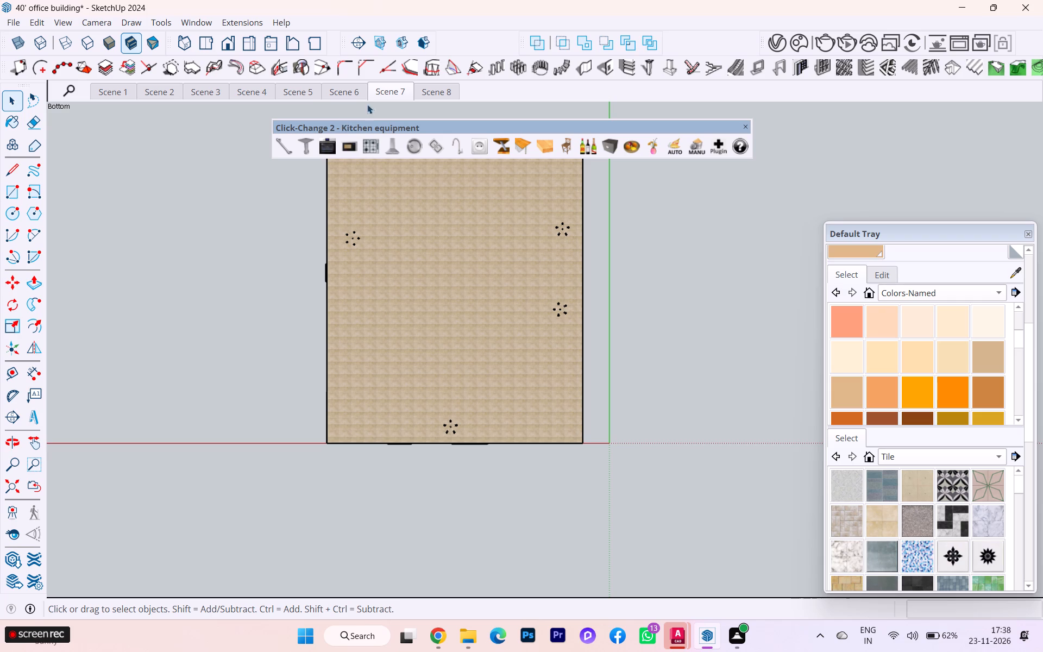
left_click(356, 32)
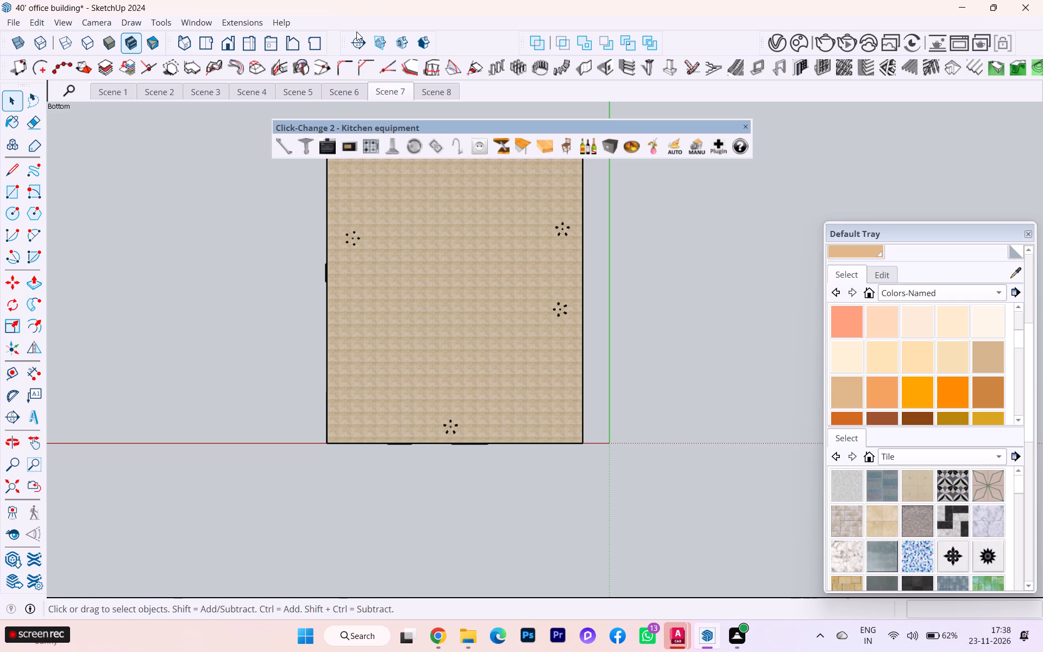
left_click(356, 32)
left_click(356, 42)
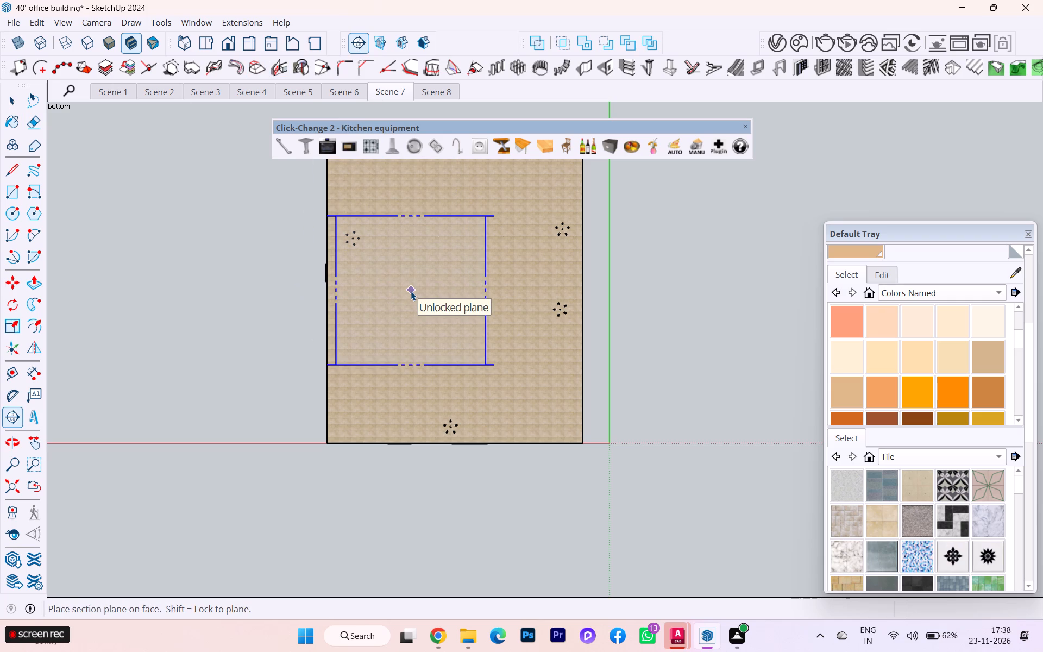
left_click(411, 291)
left_click(566, 346)
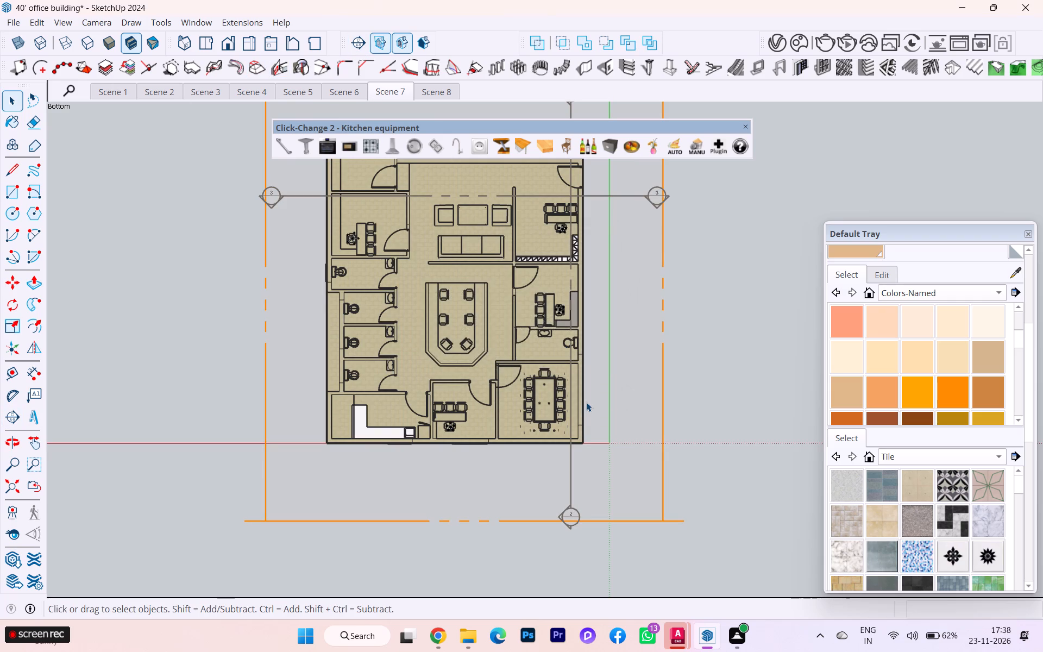
Switch the camera to perspective and move the floor section plane about 1' 8 13/16" into the building.
left_click(627, 521)
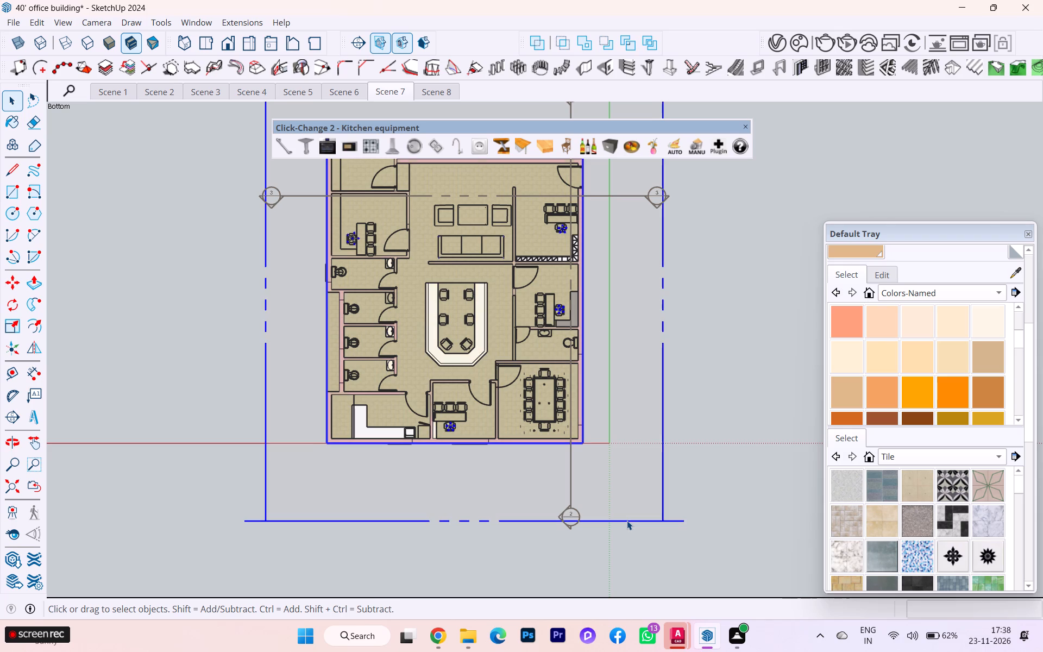
key("m")
key("Return")
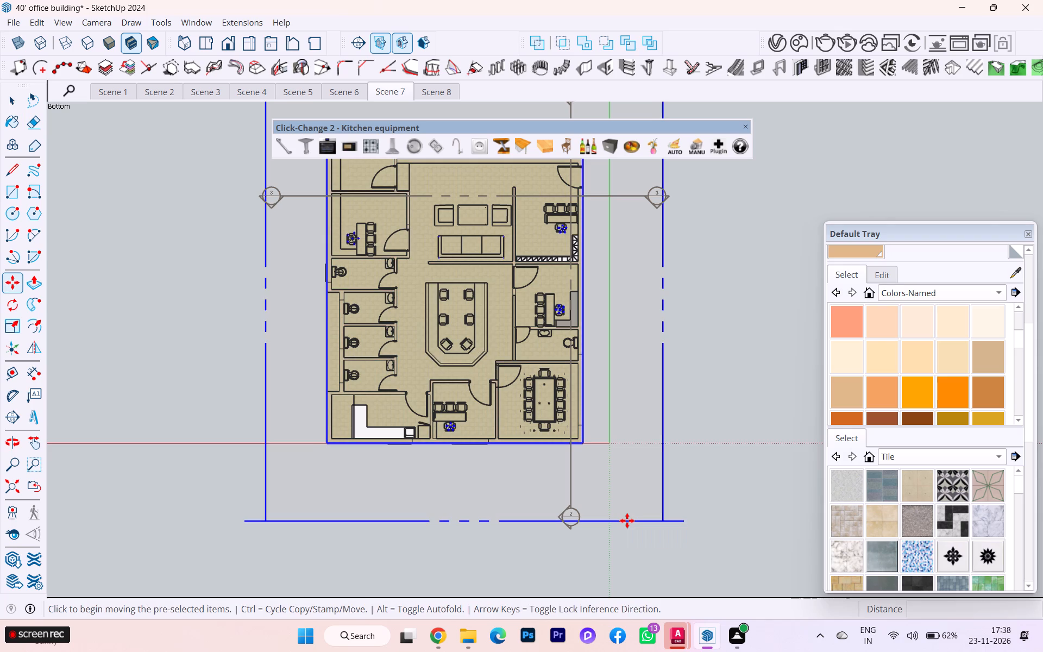
left_click(627, 521)
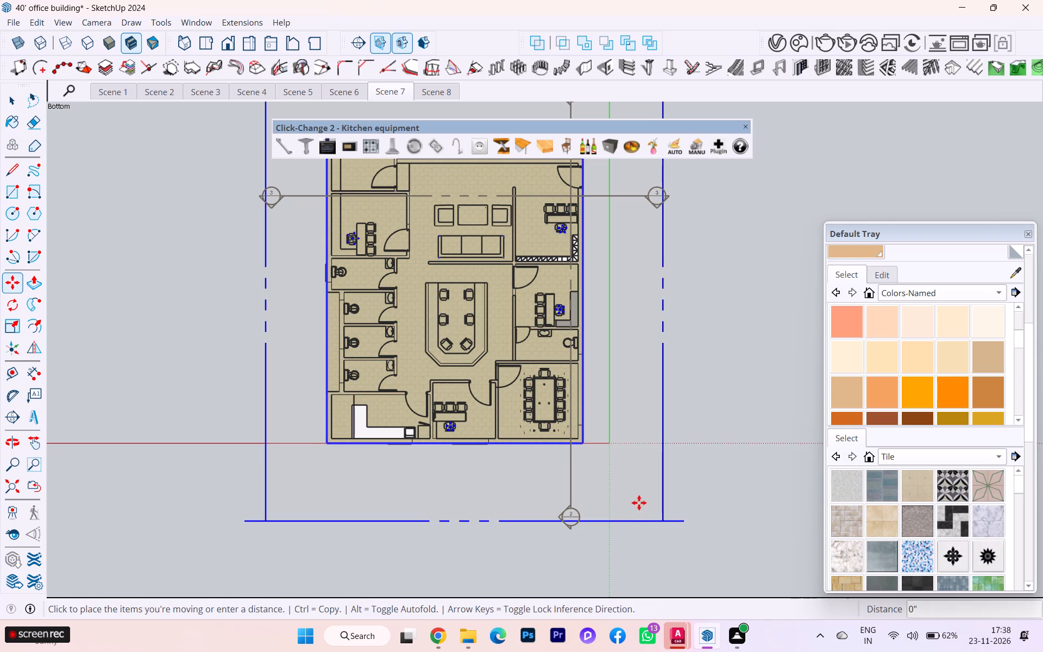
left_click(666, 522)
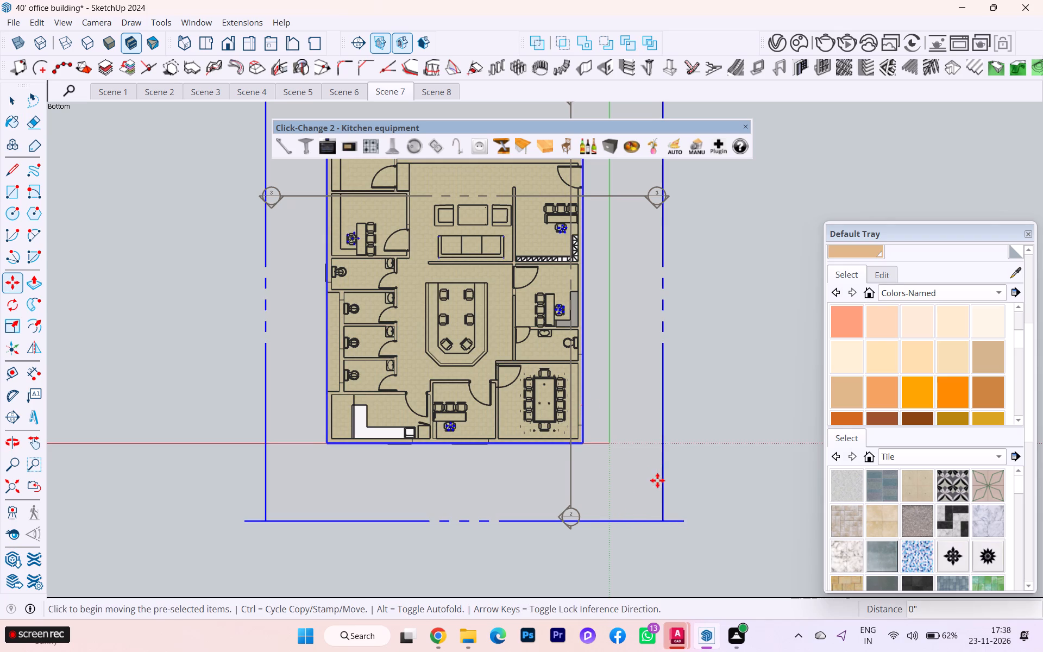
left_click(97, 22)
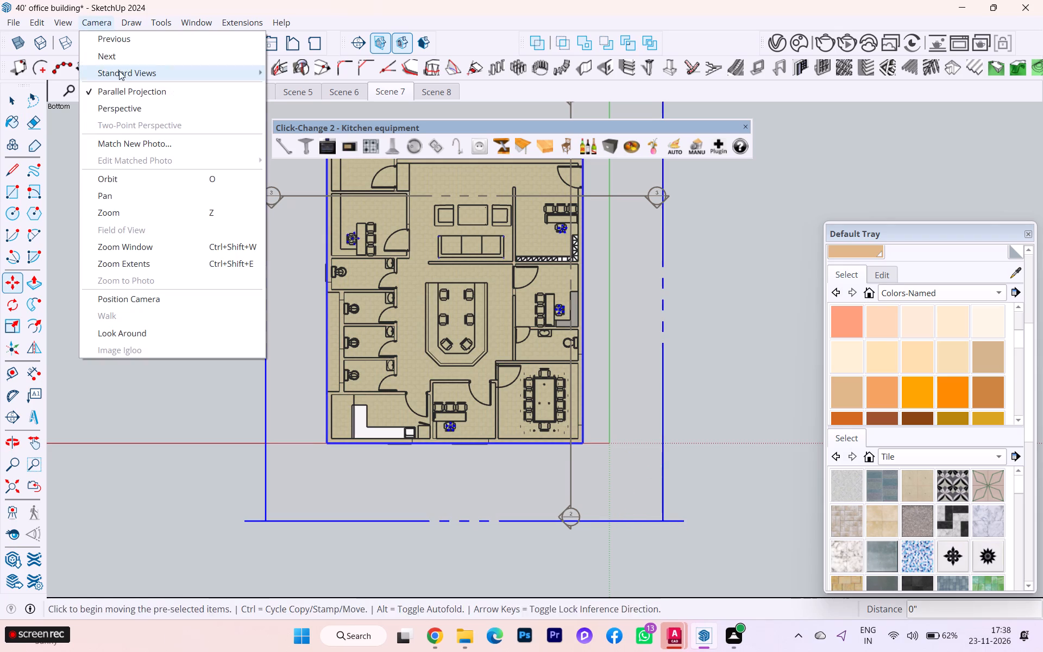
left_click(124, 112)
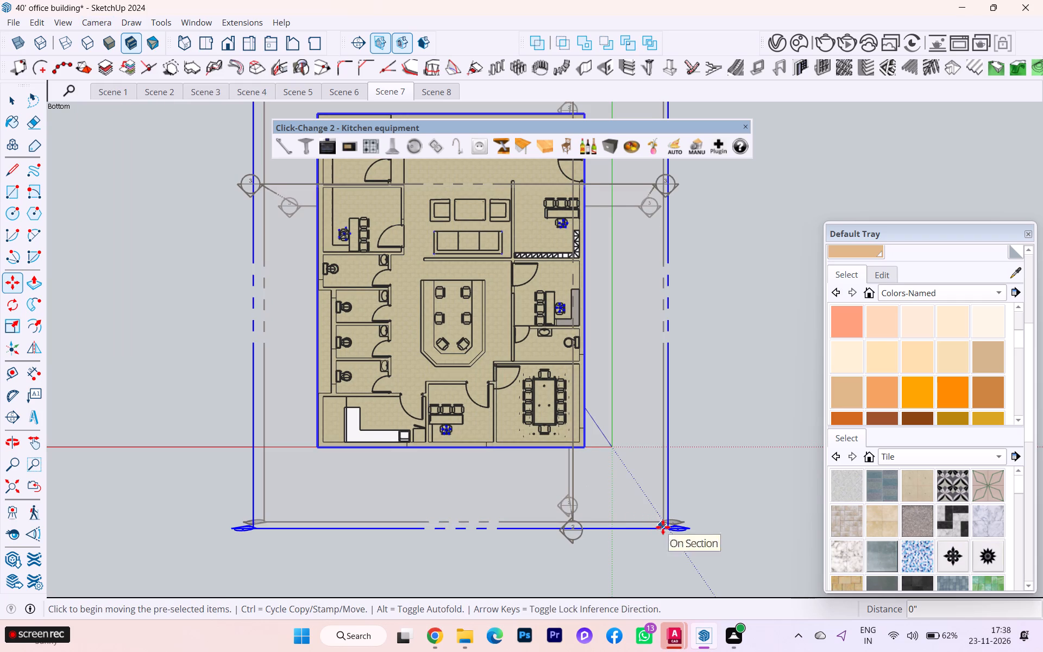
left_click(666, 532)
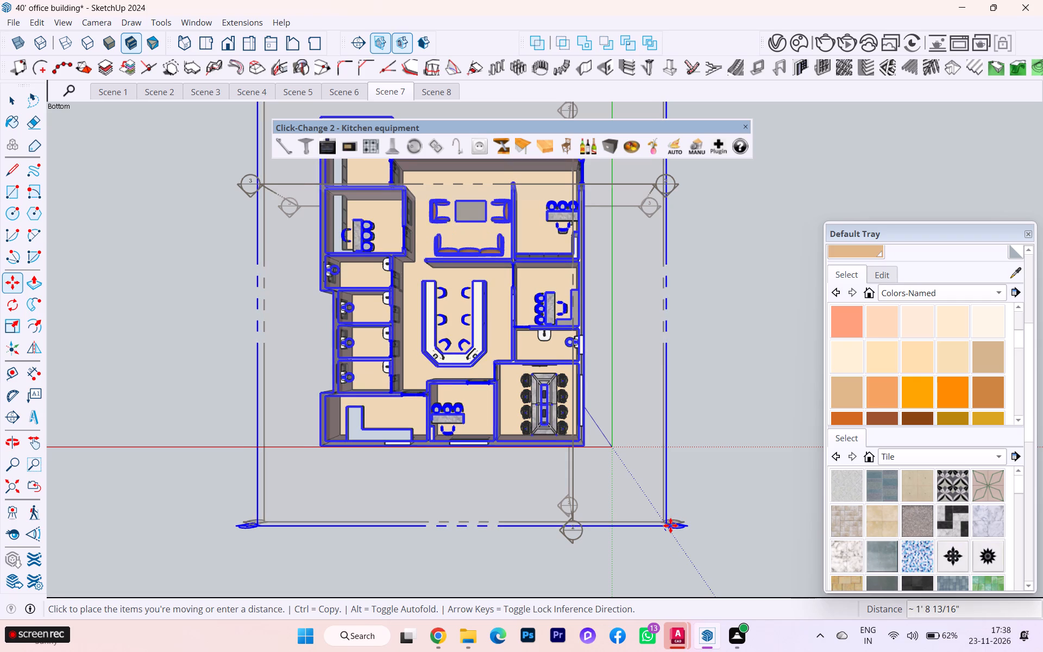
left_click(670, 525)
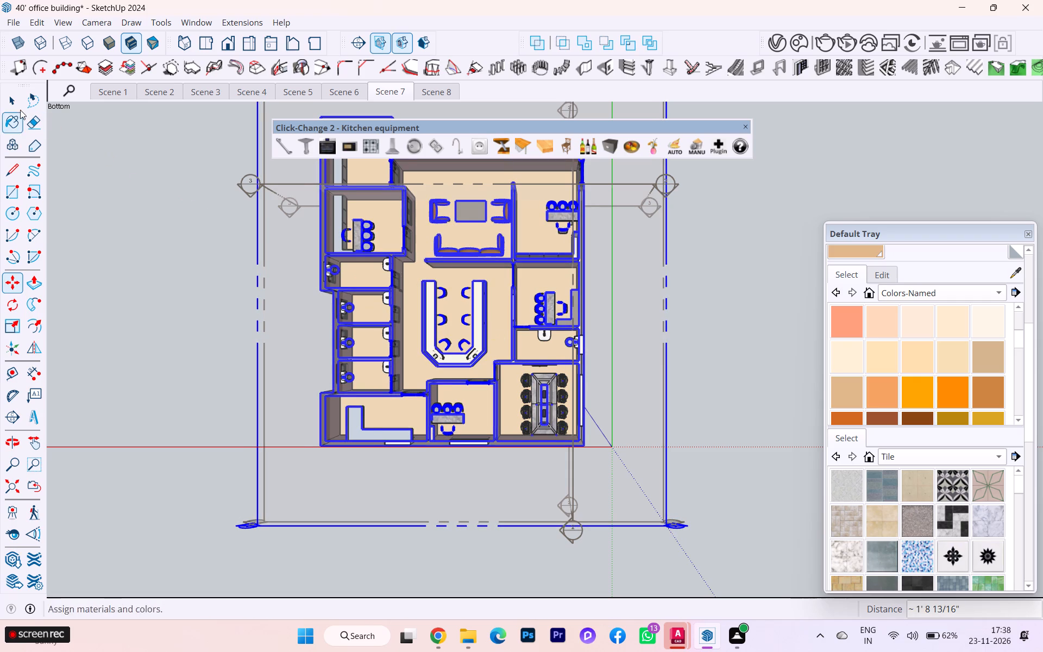
left_click(14, 101)
left_click(107, 143)
Examine the rooms and furniture exposed by the horizontal section cut.
scroll(439, 223, "up", 2)
scroll(439, 223, "down", 1)
scroll(439, 223, "up", 1)
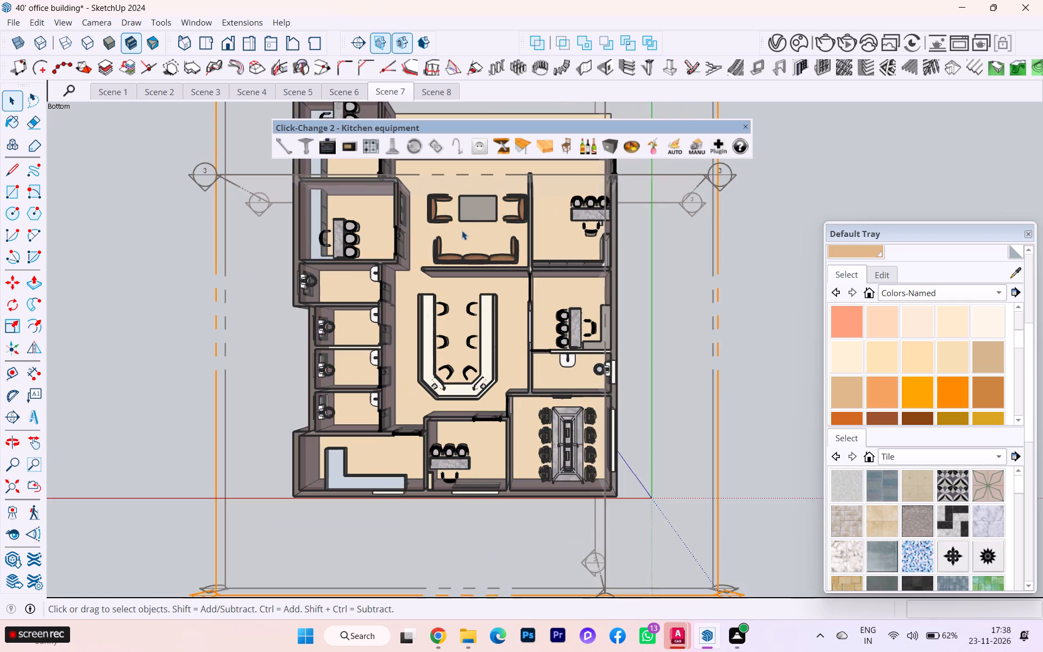
scroll(464, 234, "down", 1)
scroll(464, 234, "up", 6)
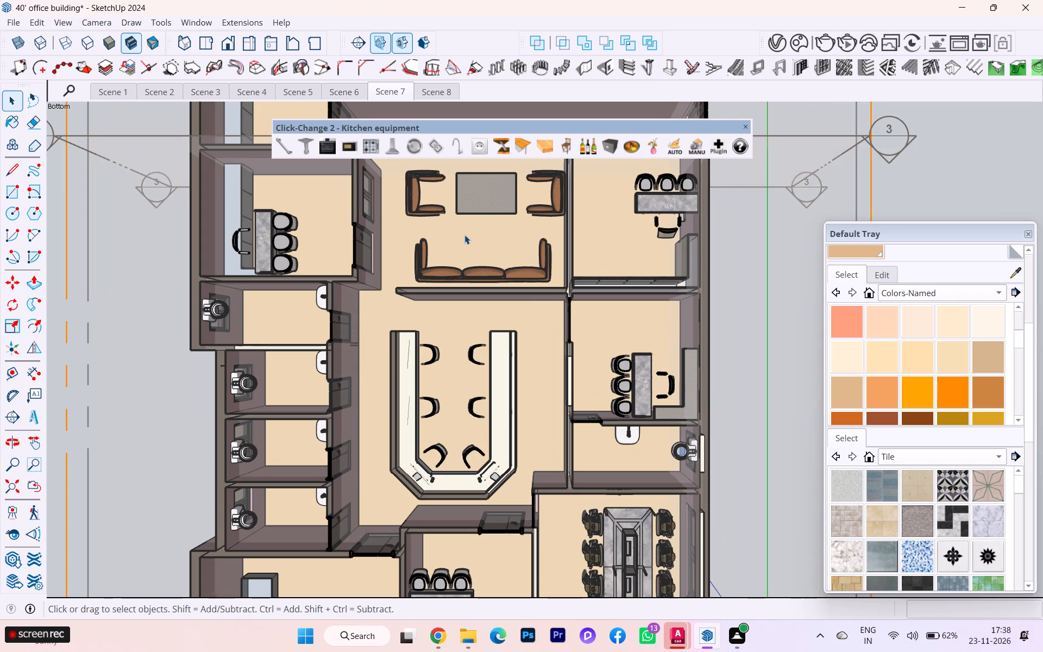
scroll(469, 242, "down", 7)
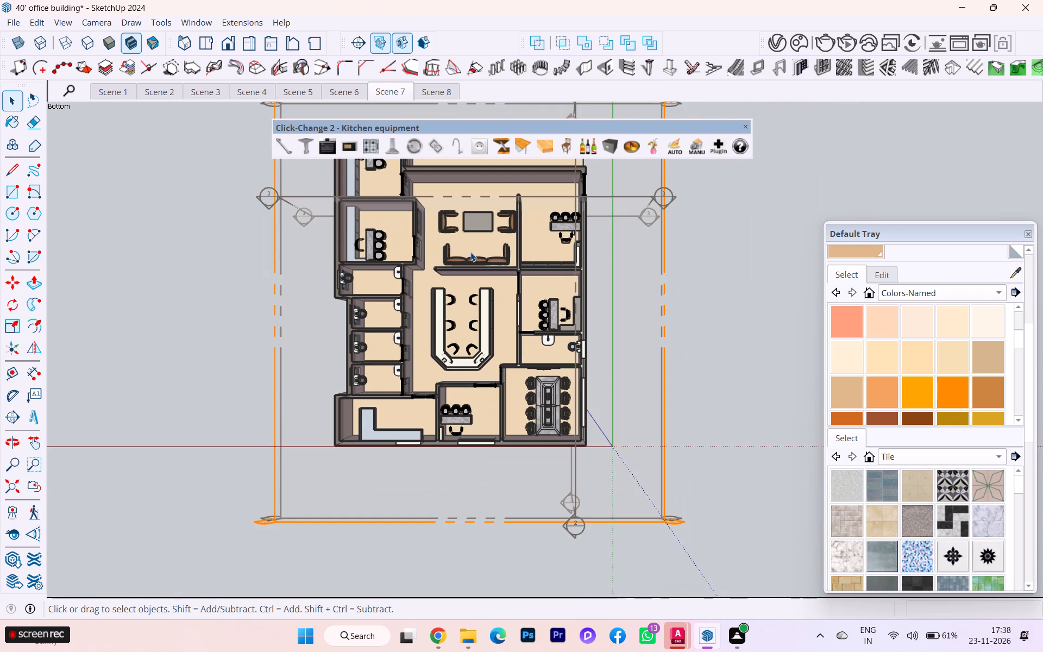
Turn off the section cuts and hide the section planes.
left_click(385, 34)
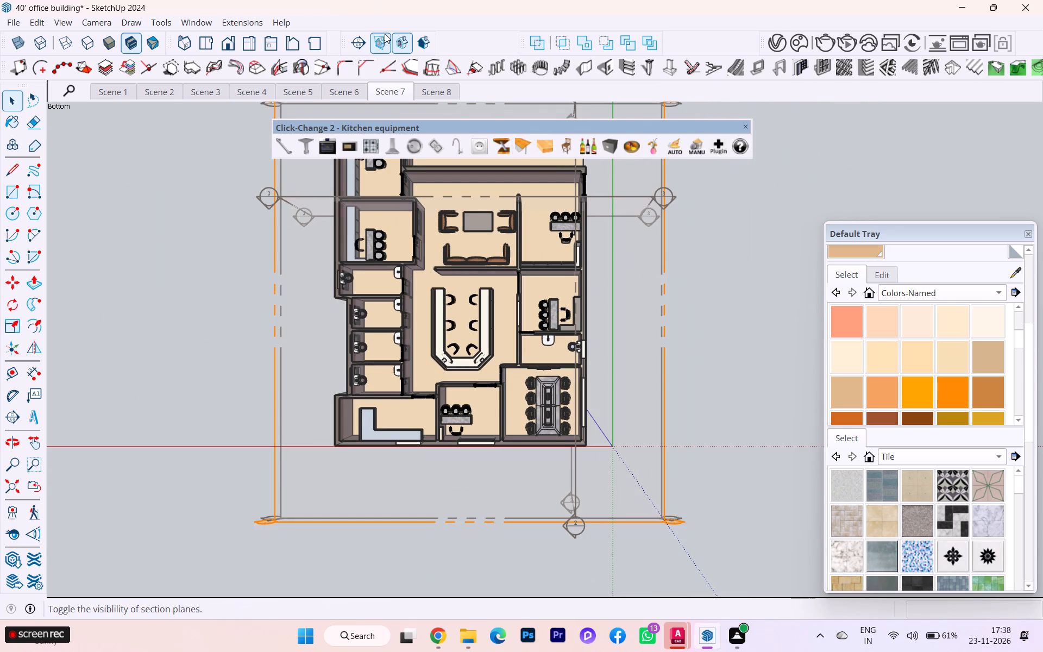
left_click(384, 42)
left_click(403, 46)
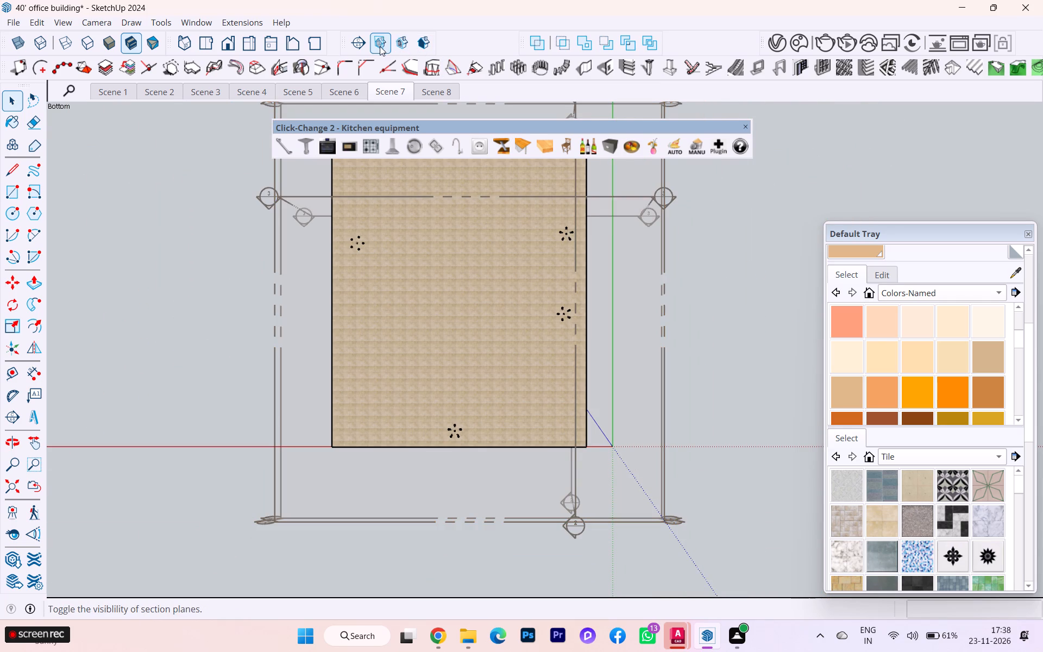
left_click(380, 46)
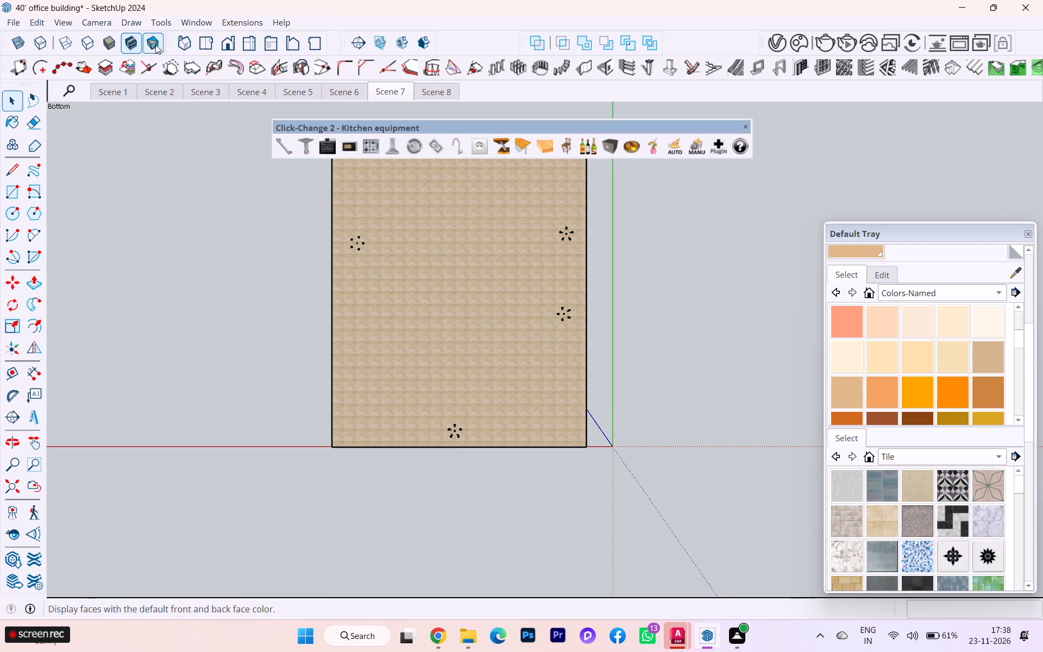
Show the building in isometric view from above and place a section plane on the exterior wall face beside the recessed windows.
left_click(180, 42)
scroll(374, 291, "down", 2)
scroll(375, 296, "up", 1)
scroll(377, 303, "down", 2)
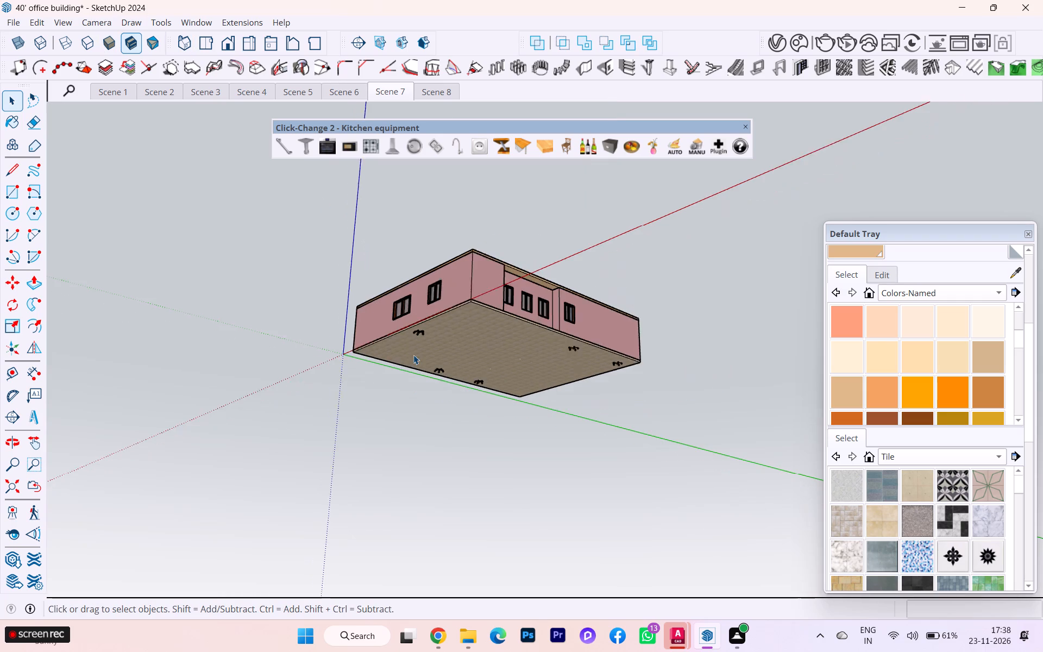
scroll(420, 362, "down", 1)
scroll(441, 348, "up", 7)
scroll(442, 344, "down", 1)
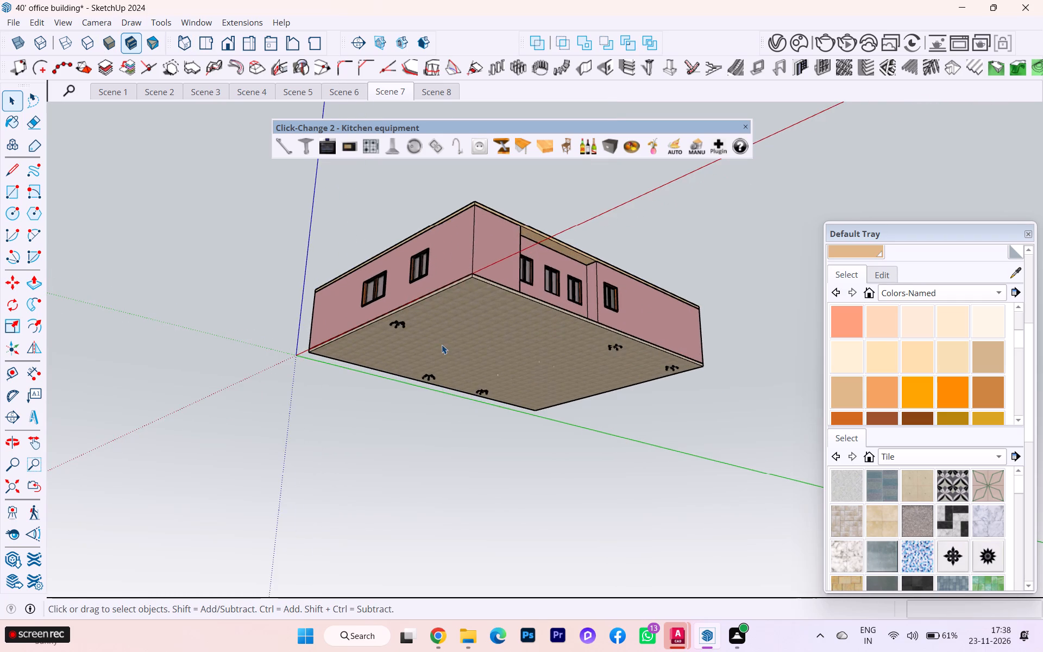
middle_click_drag(440, 355, 444, 529)
scroll(444, 529, "up", 1)
scroll(426, 325, "up", 3)
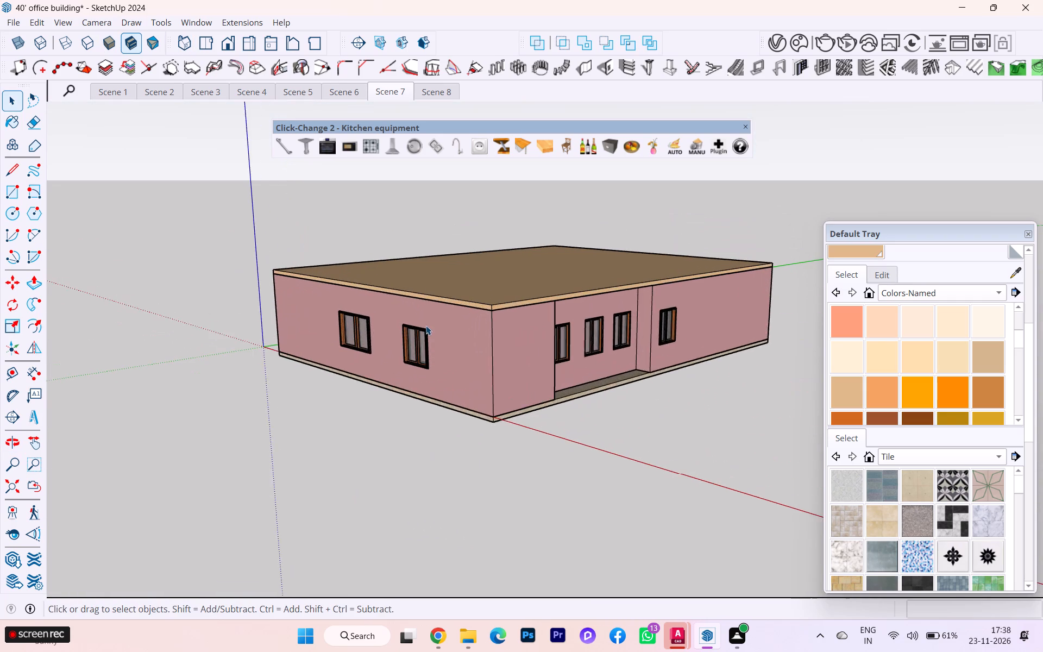
scroll(426, 325, "up", 2)
left_click(187, 49)
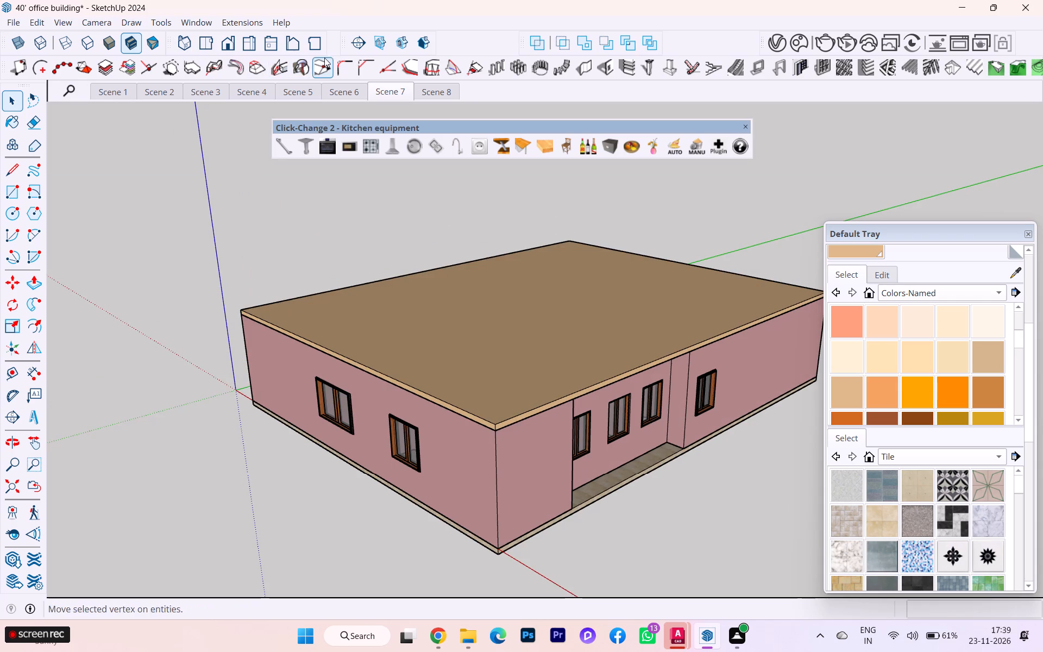
left_click(366, 45)
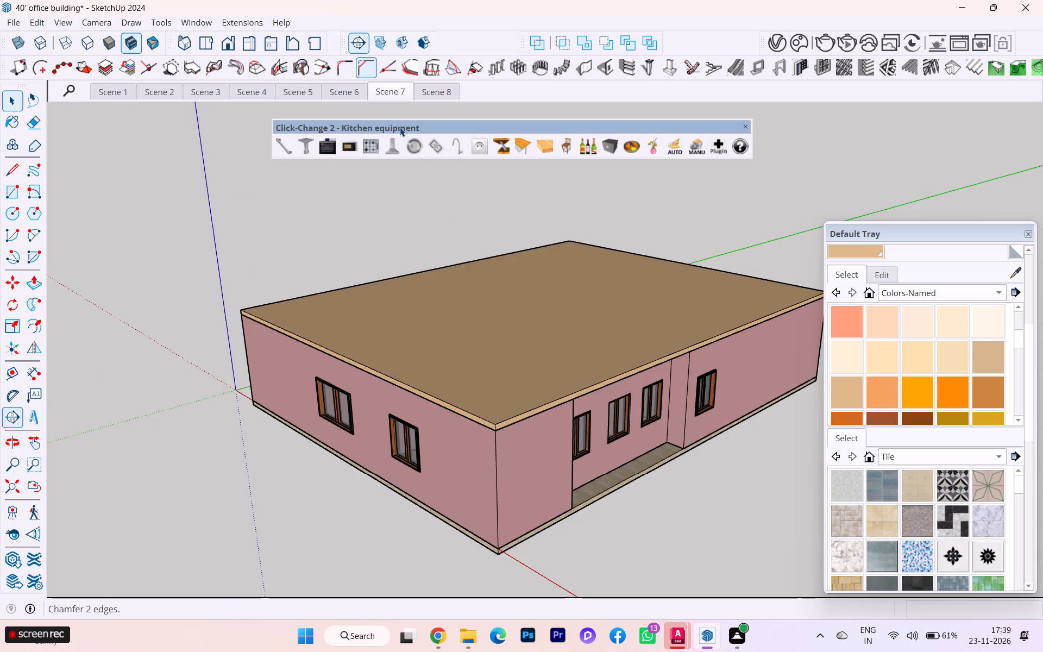
left_click(504, 488)
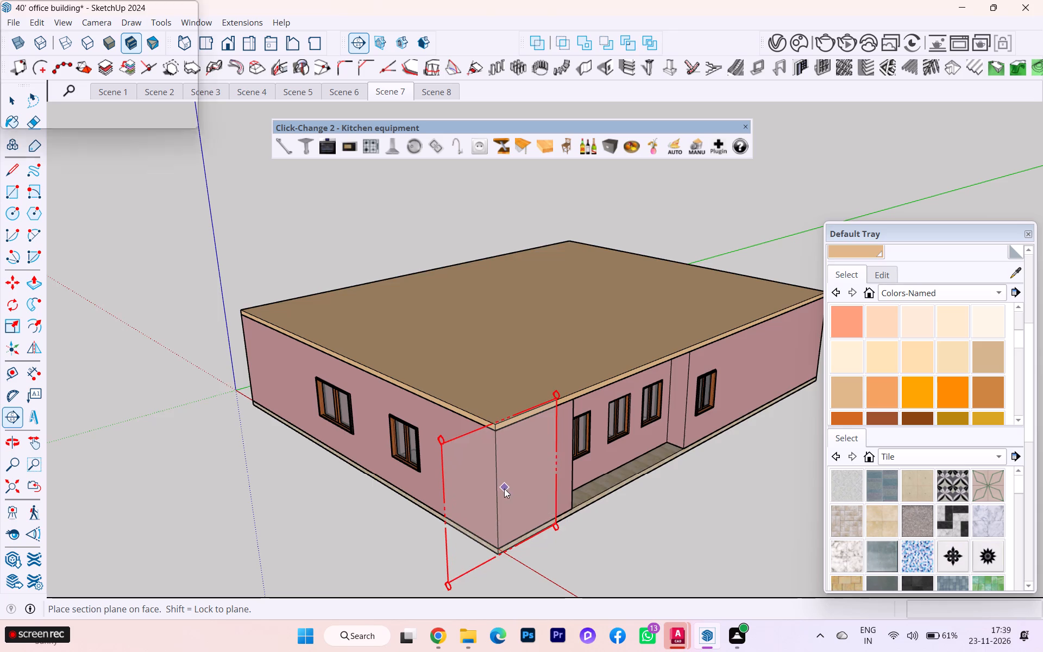
left_click(563, 347)
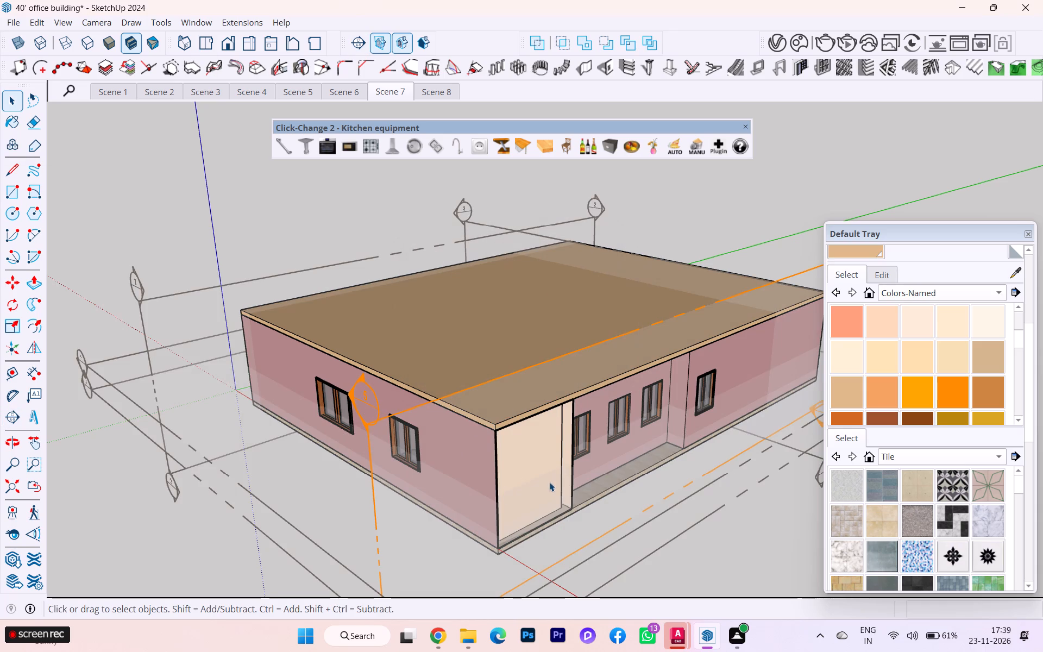
Move the section plane beside the recessed windows about 3' 8 11/16" into the building.
left_click(372, 417)
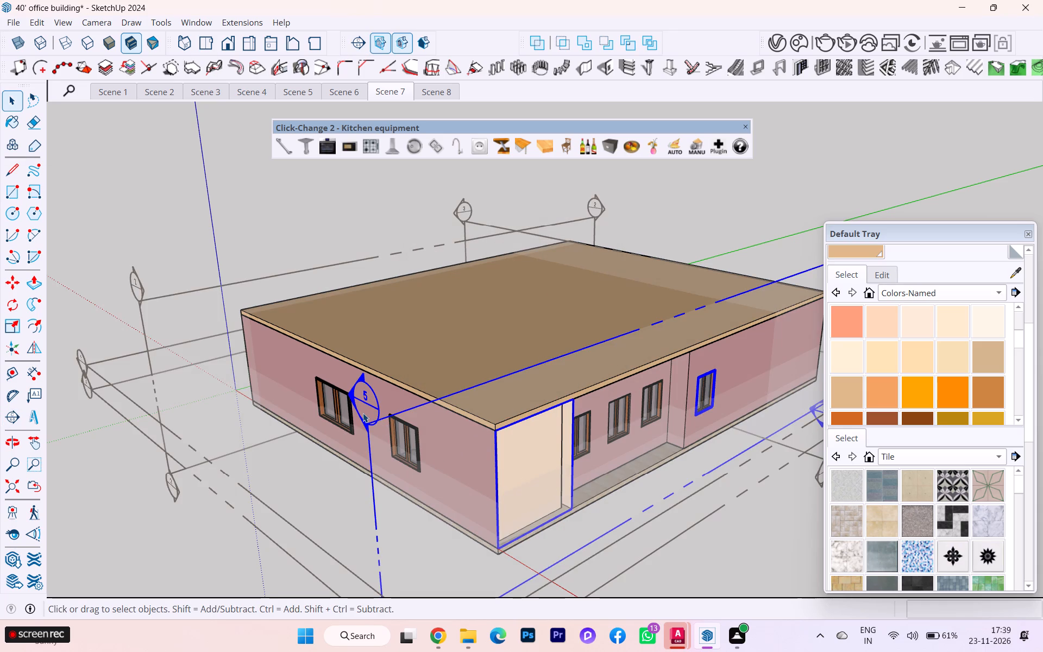
key("m")
key("Return")
left_click(367, 450)
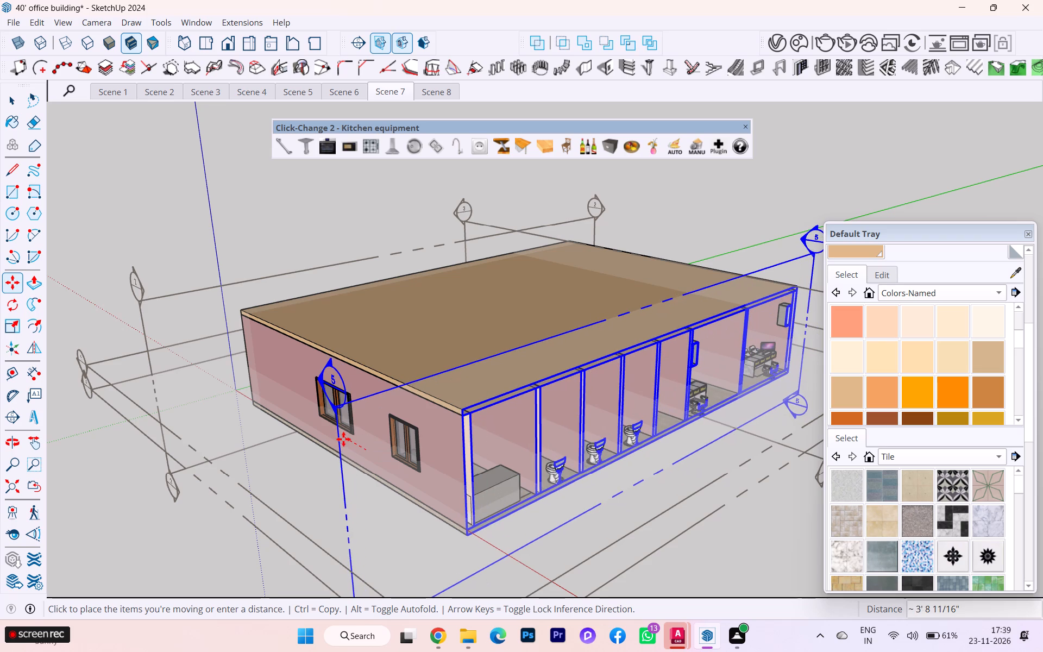
left_click(343, 439)
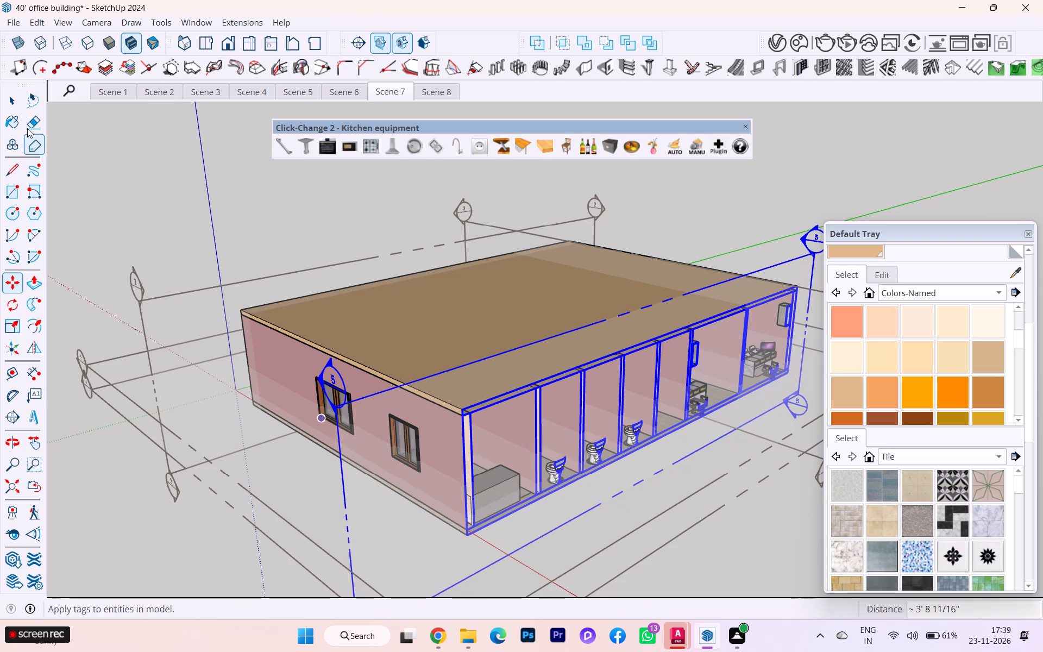
left_click(7, 101)
left_click(136, 171)
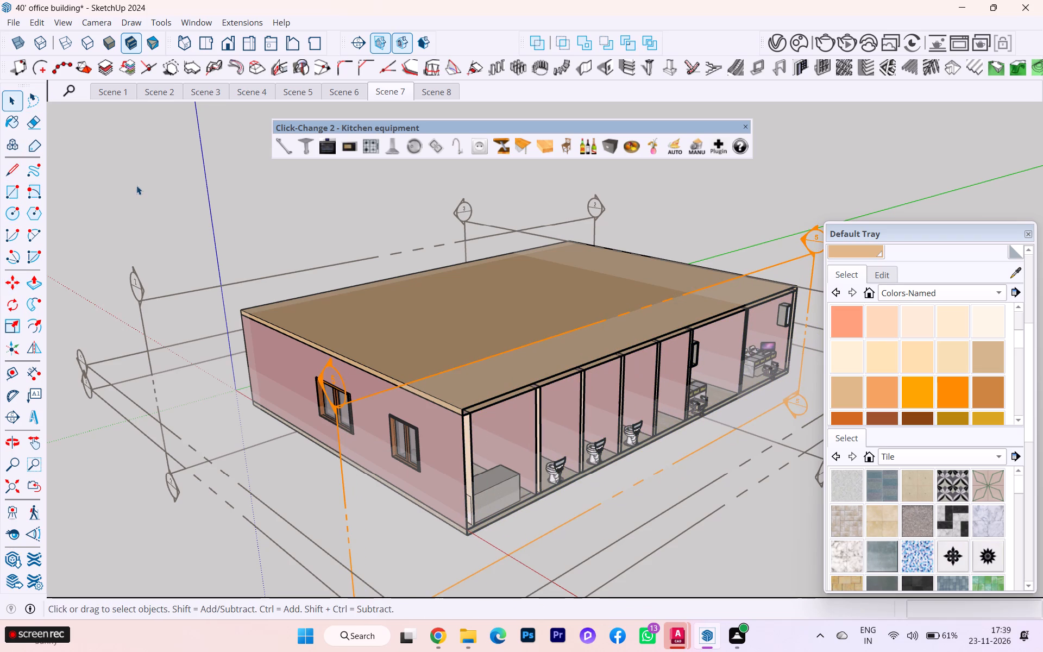
Add a new scene after Scene 7 from the current section view, saving the style changes as a new style.
scroll(255, 193, "down", 1)
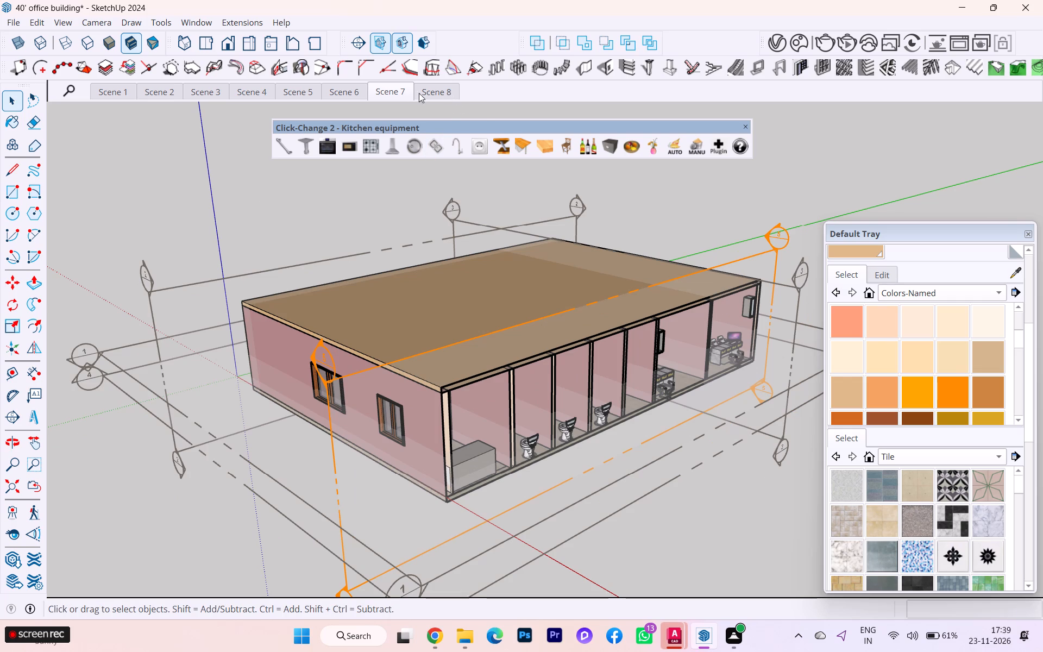
right_click(393, 90)
left_click(419, 132)
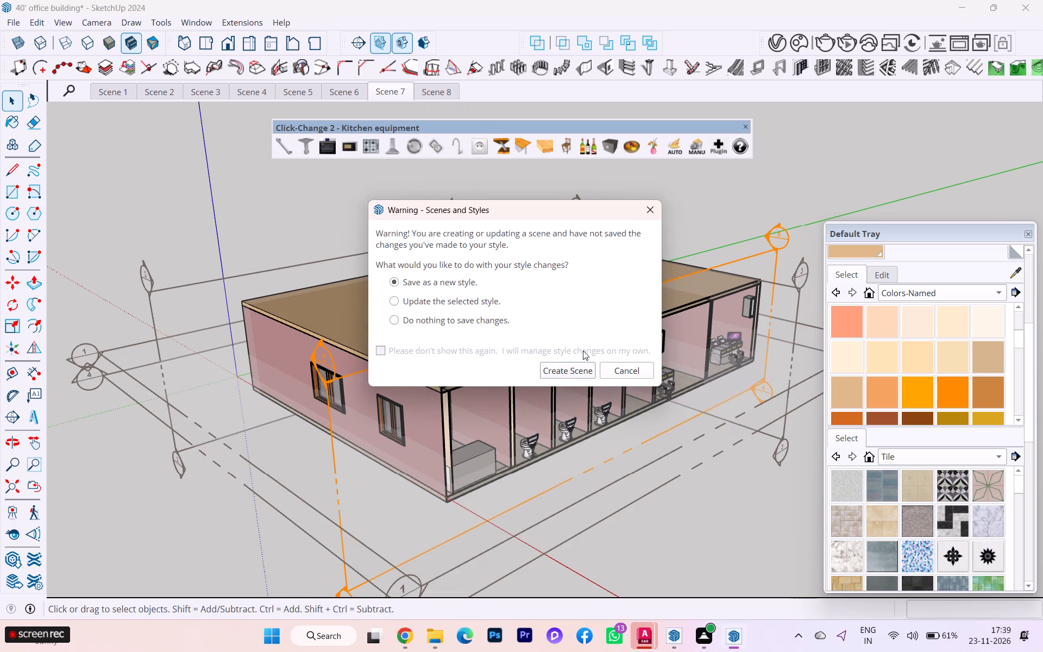
left_click(578, 372)
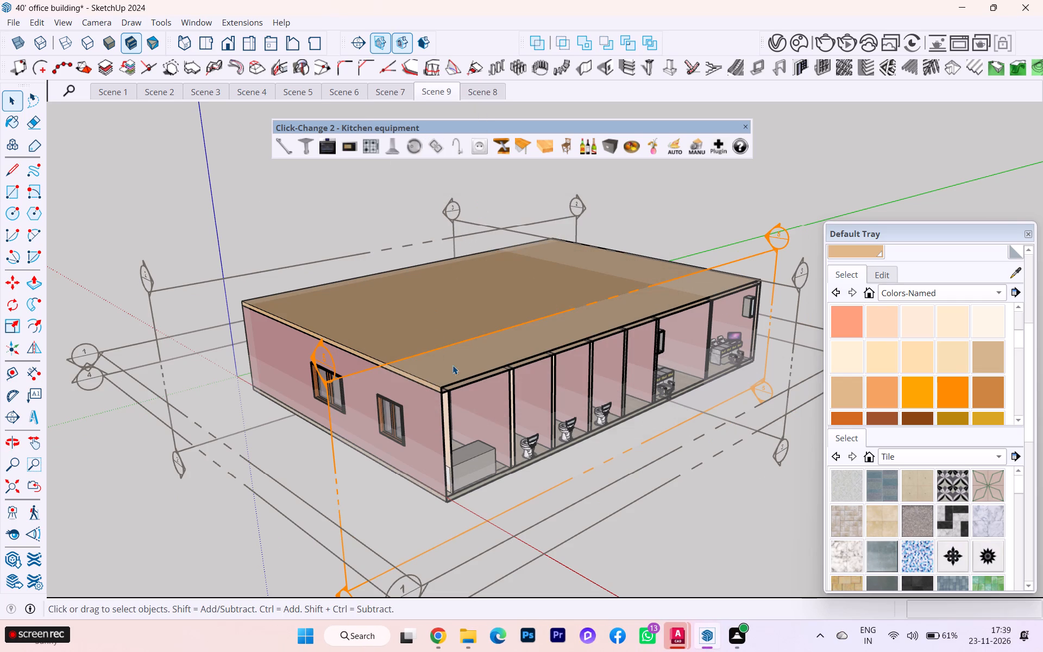
Turn on the section fill and hide the section planes.
left_click(416, 33)
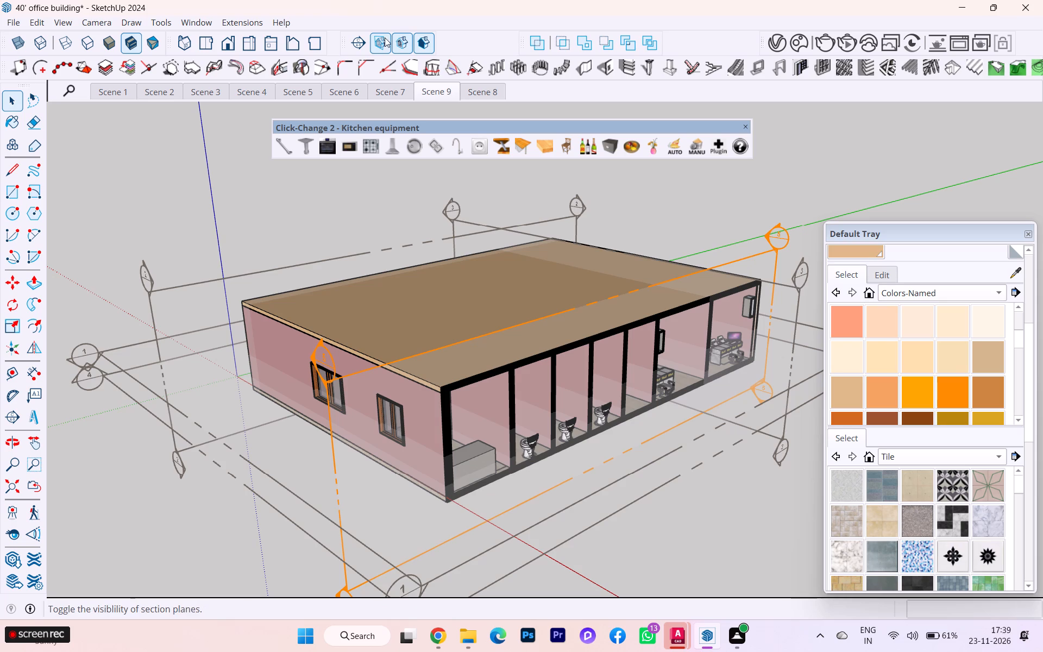
left_click(384, 40)
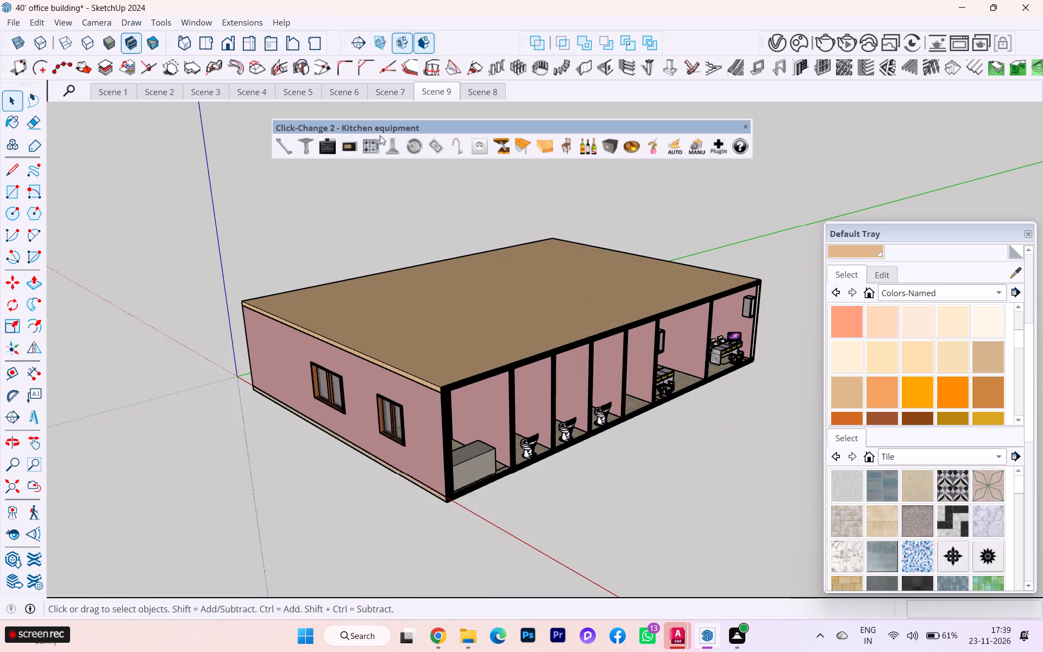
Examine the row of toilets and office rooms exposed by the vertical section cut.
scroll(676, 453, "up", 6)
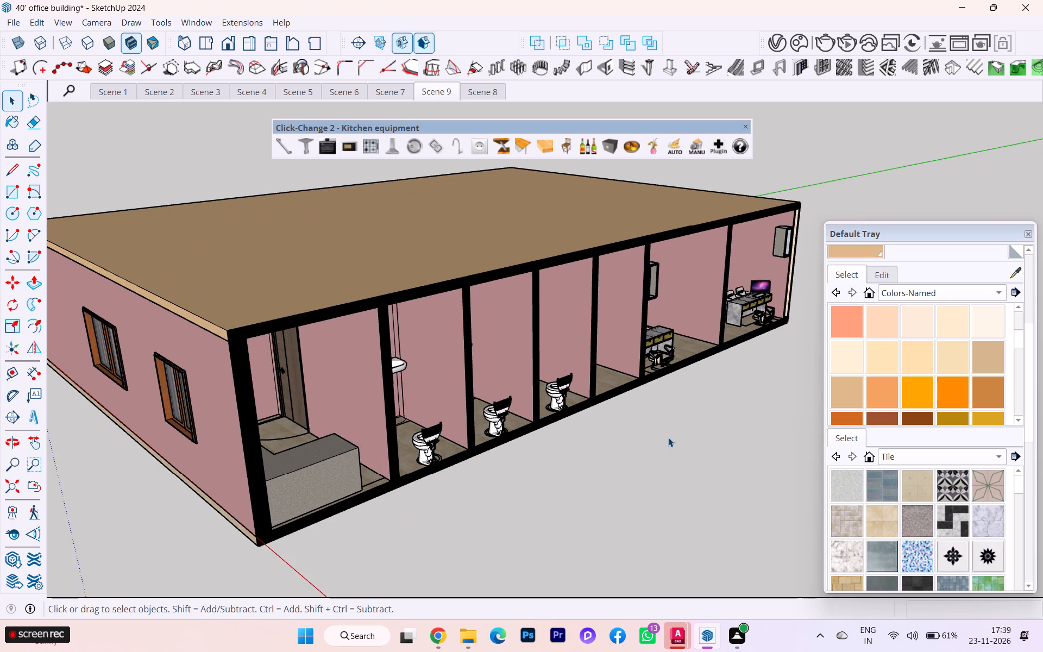
scroll(668, 437, "down", 2)
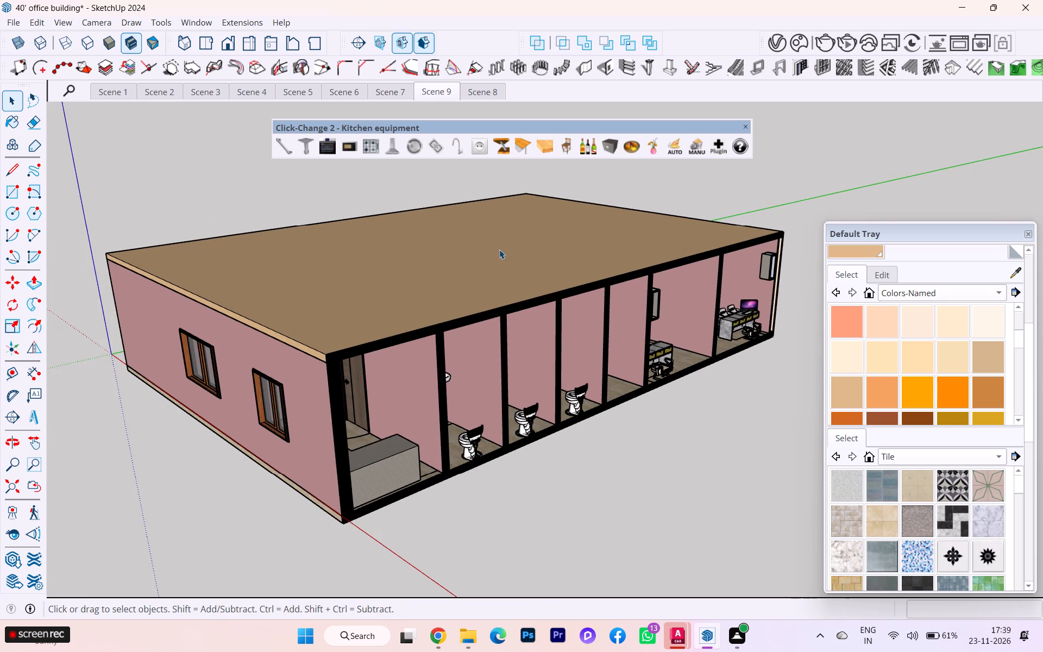
middle_click_drag(499, 249, 285, 214)
scroll(296, 292, "up", 4)
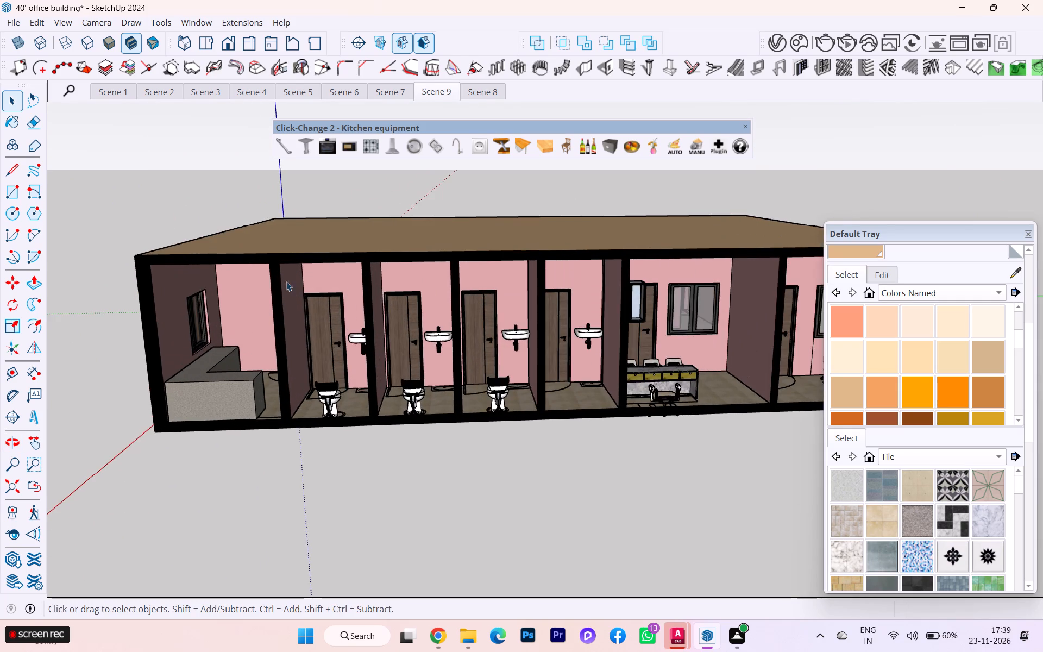
scroll(251, 271, "down", 3)
middle_click_drag(255, 271, 257, 249)
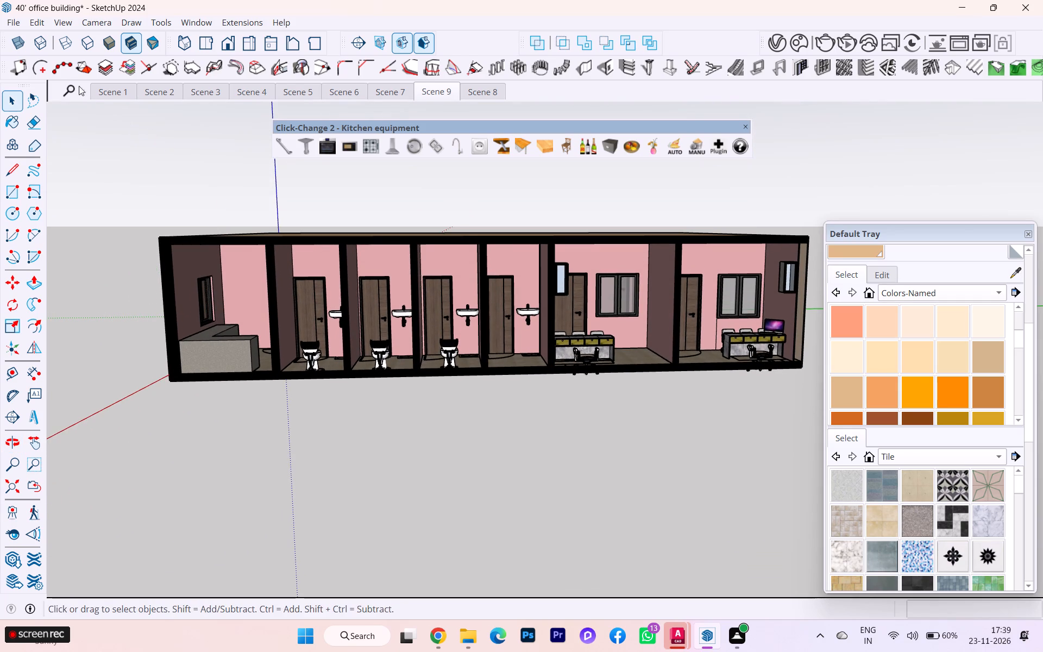
Switch the camera to parallel projection and show the whole section cut in the standard right view.
left_click(90, 22)
left_click(121, 86)
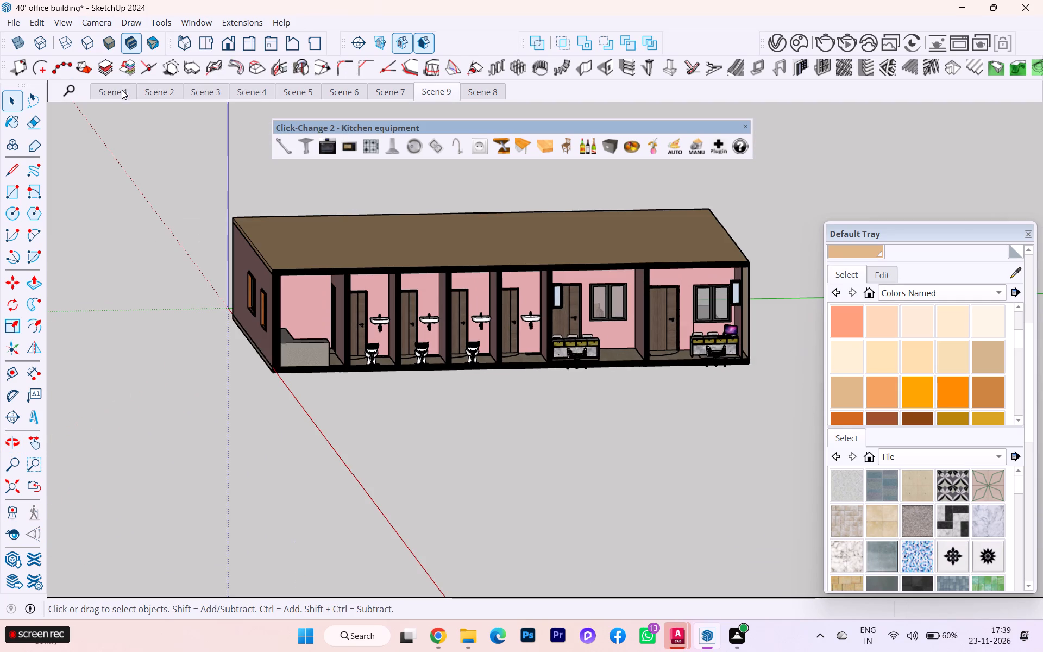
scroll(605, 316, "up", 1)
scroll(605, 317, "down", 2)
scroll(605, 317, "up", 5)
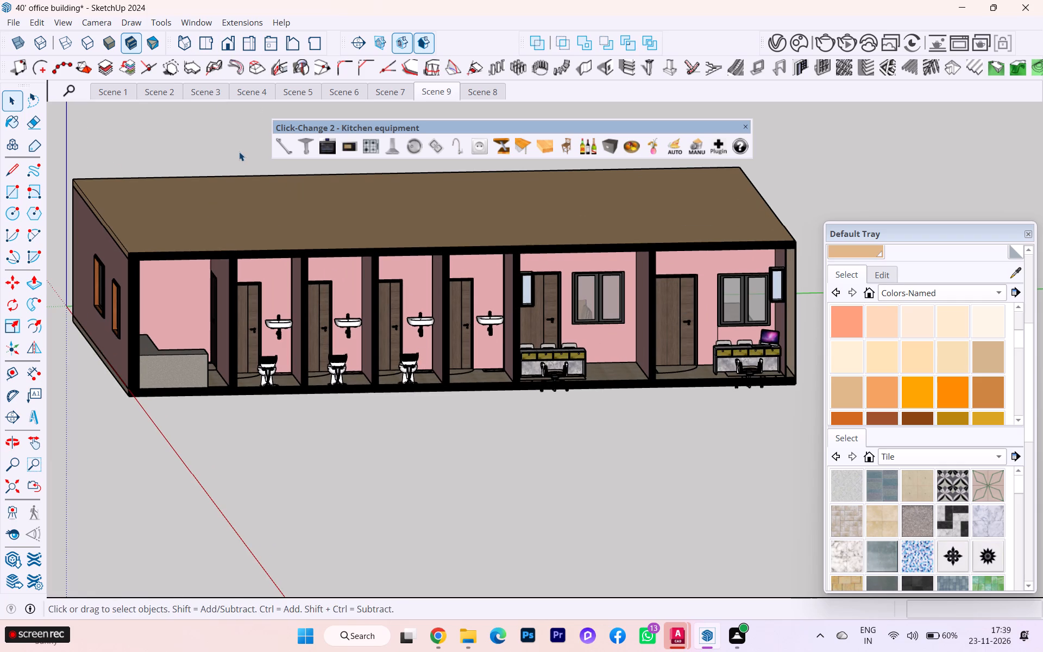
middle_click_drag(222, 151, 192, 119)
scroll(180, 143, "up", 1)
scroll(175, 149, "down", 1)
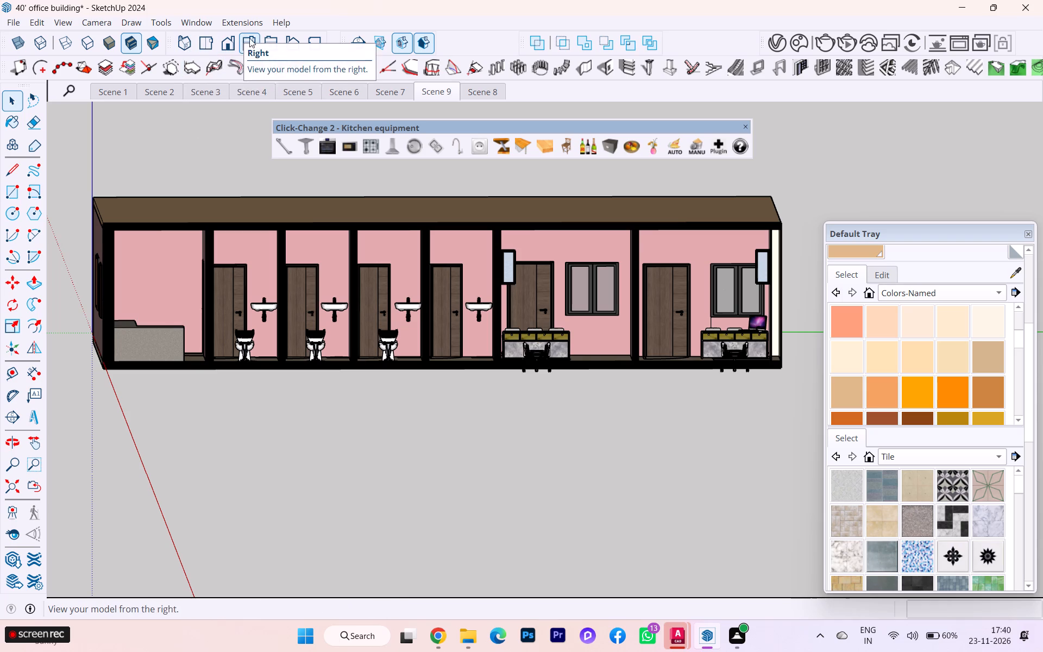
left_click(266, 37)
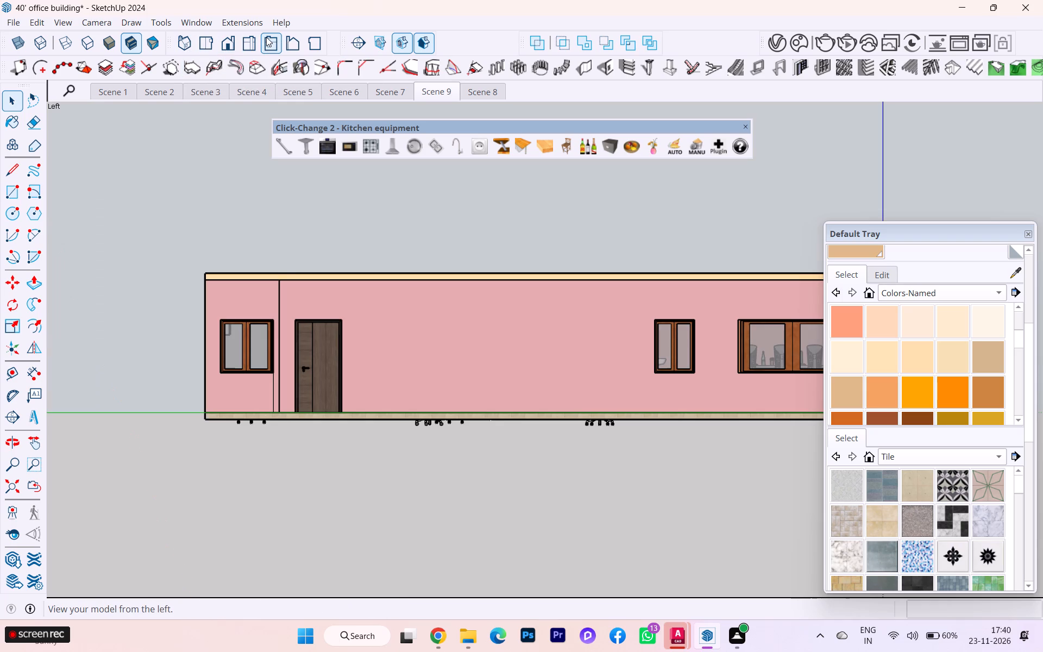
left_click(290, 40)
left_click(318, 40)
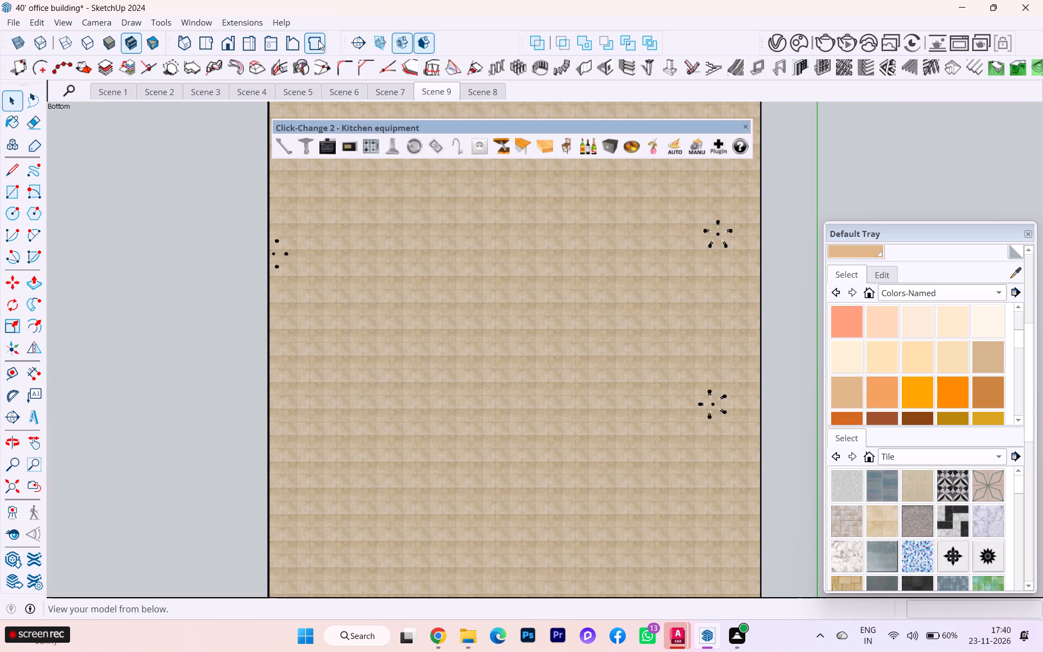
left_click(255, 47)
scroll(205, 212, "down", 2)
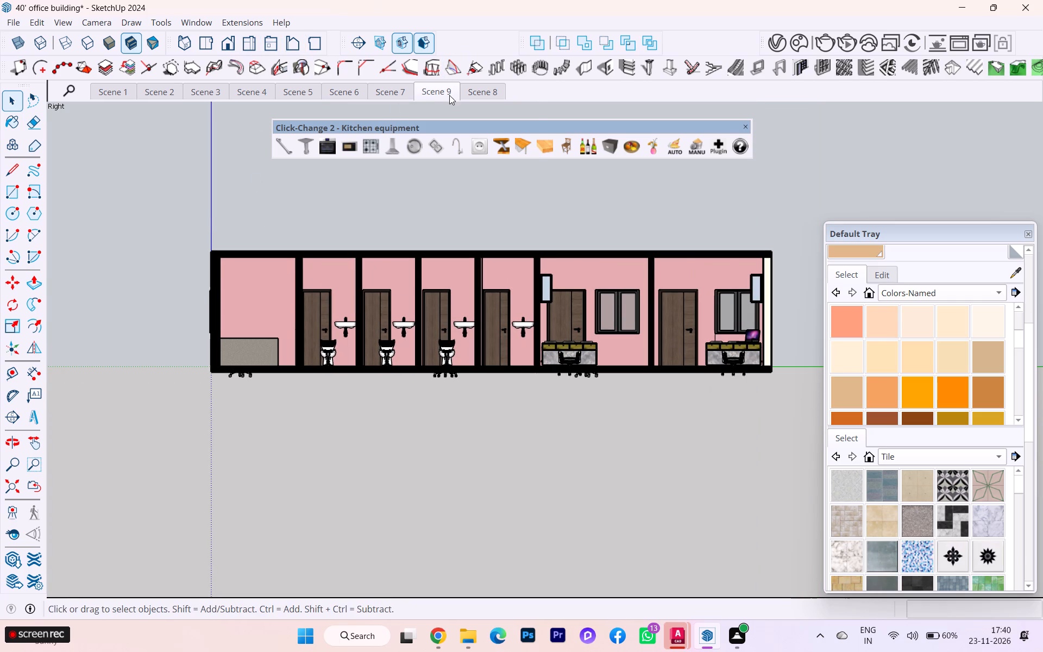
Update Scene 9 with the right section view, saving the style changes as a new style.
right_click(445, 87)
left_click(462, 146)
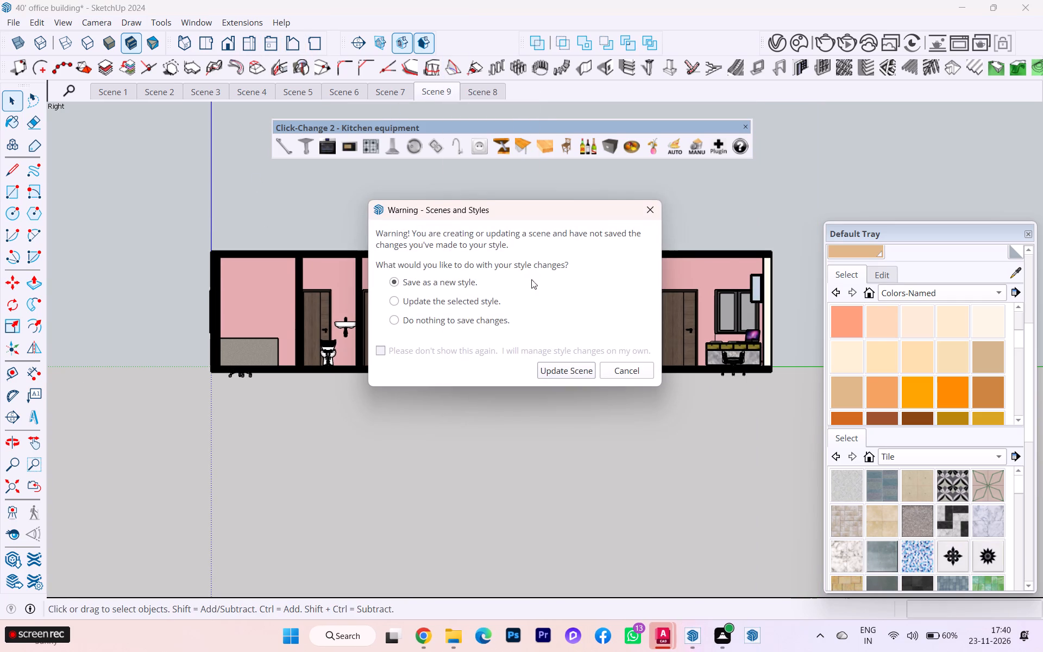
left_click(582, 374)
Turn off the section cuts to show the complete building exterior.
scroll(428, 338, "up", 3)
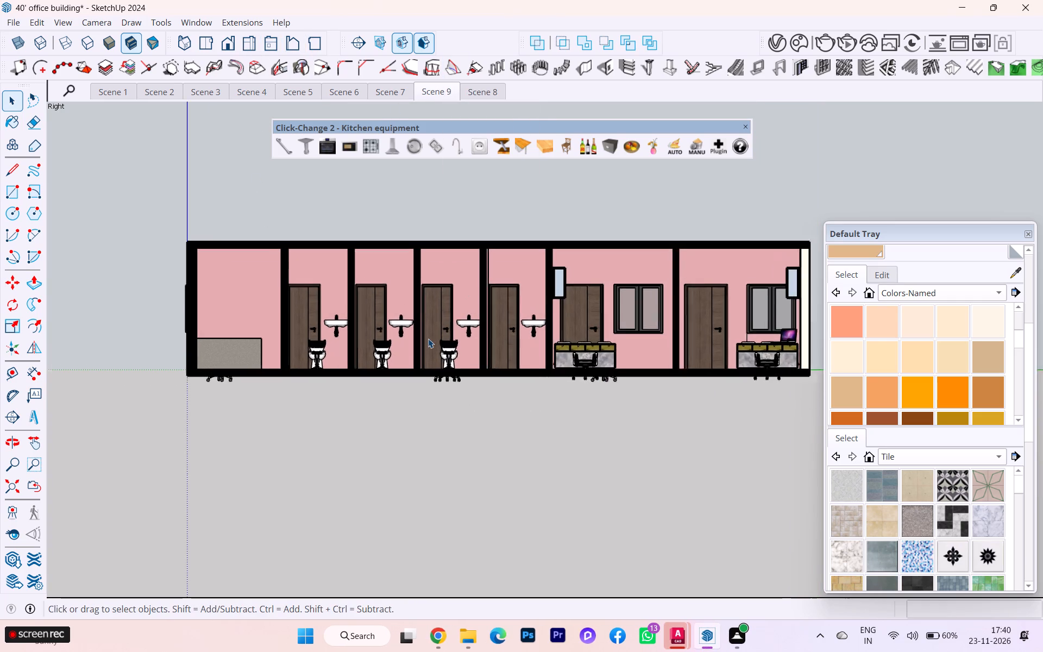
scroll(423, 309, "down", 1)
scroll(469, 372, "down", 3)
middle_click_drag(468, 380, 544, 473)
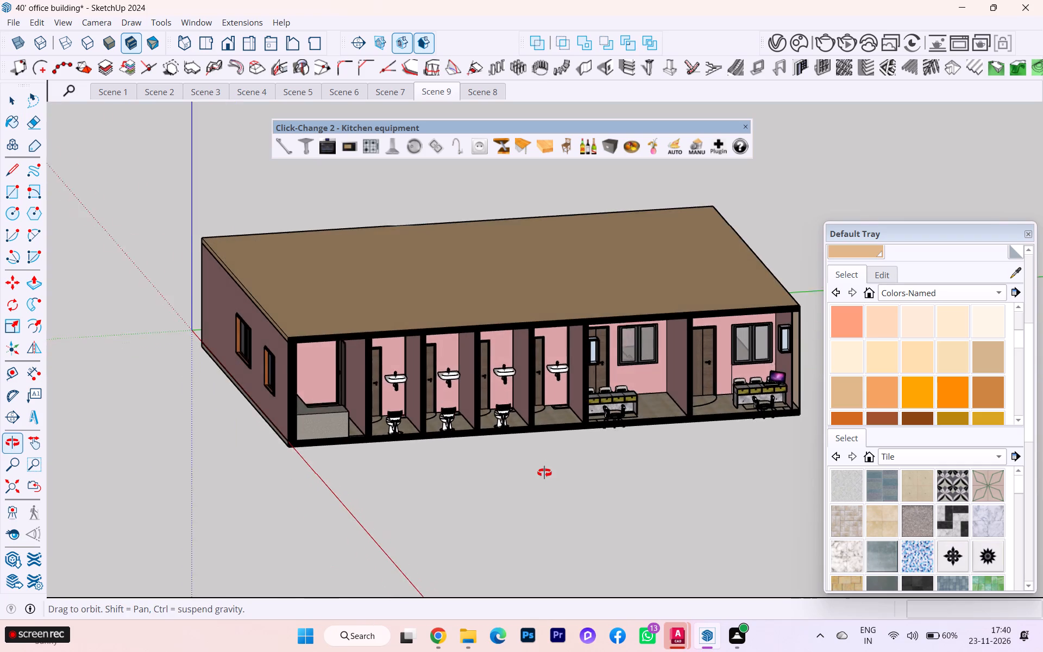
middle_click_drag(544, 473, 546, 479)
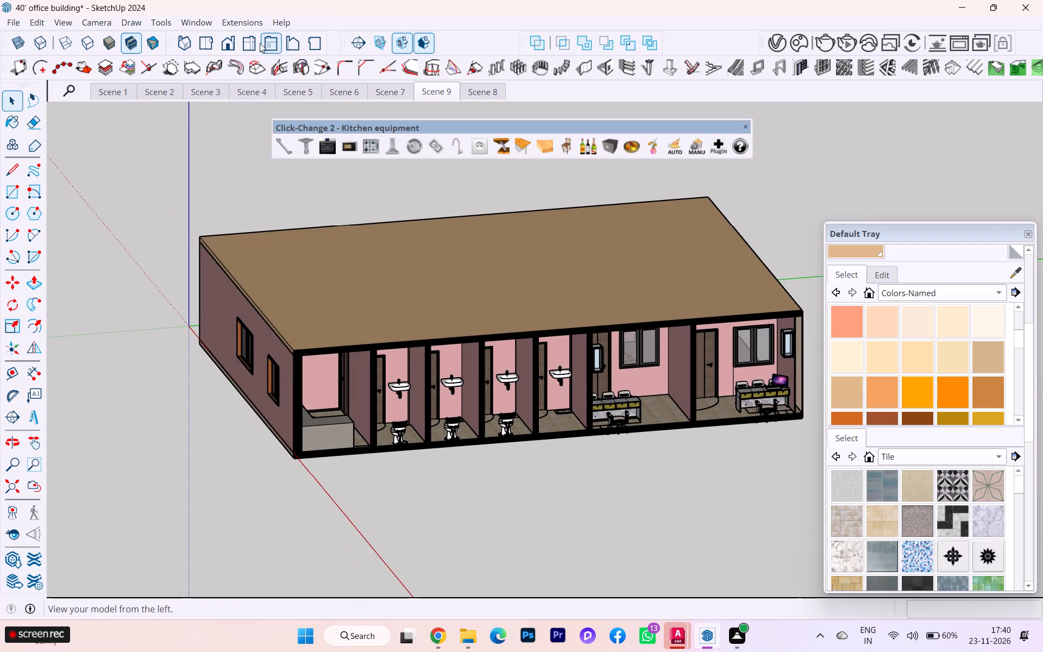
left_click(410, 45)
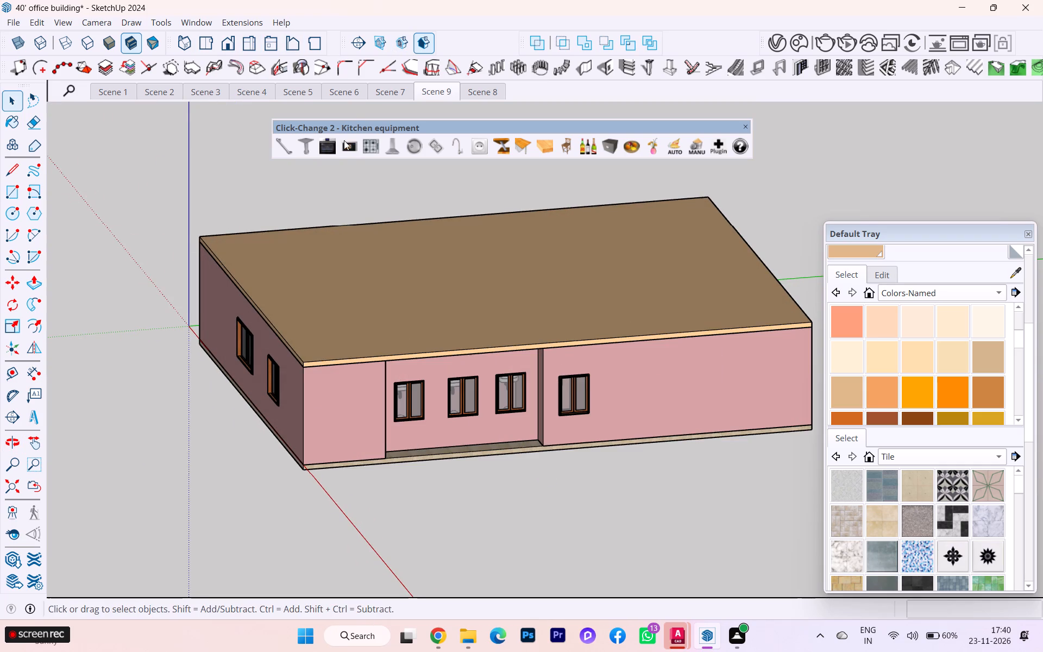
Show the uncut building in the standard front view, with the two-window wall framed straight on.
left_click(185, 45)
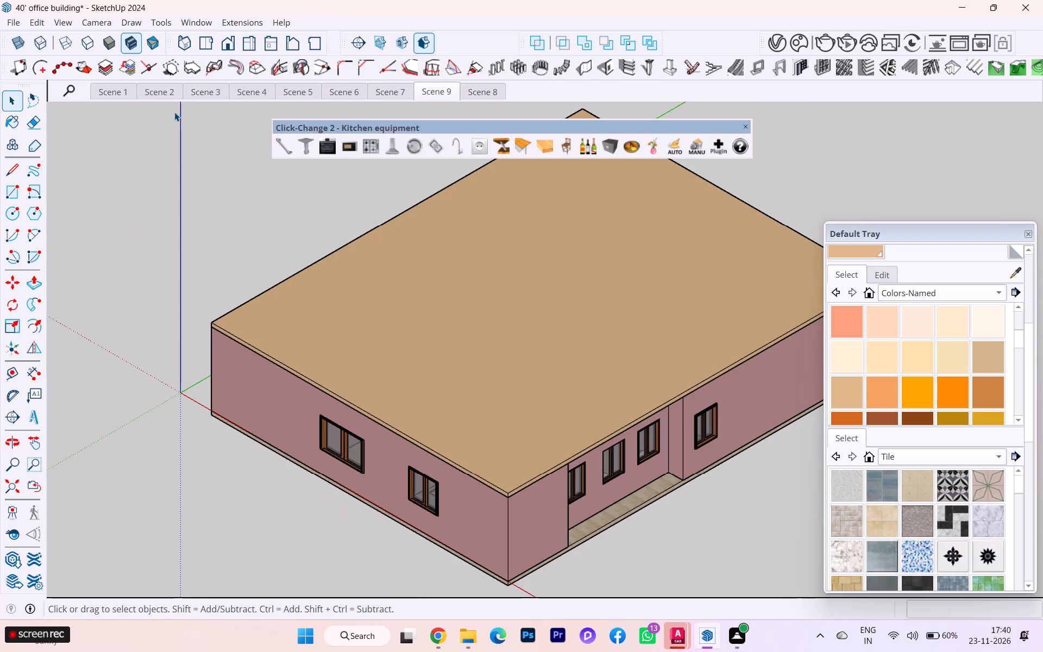
left_click(211, 43)
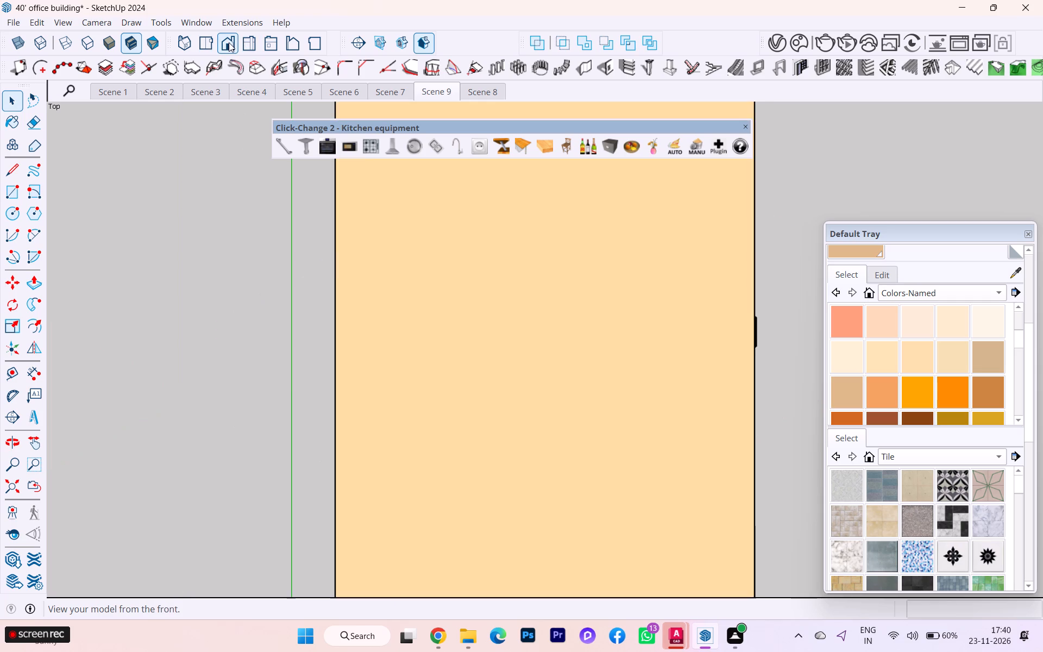
left_click(229, 42)
scroll(246, 122, "down", 4)
scroll(250, 135, "up", 1)
scroll(253, 141, "down", 1)
middle_click_drag(266, 155, 250, 152)
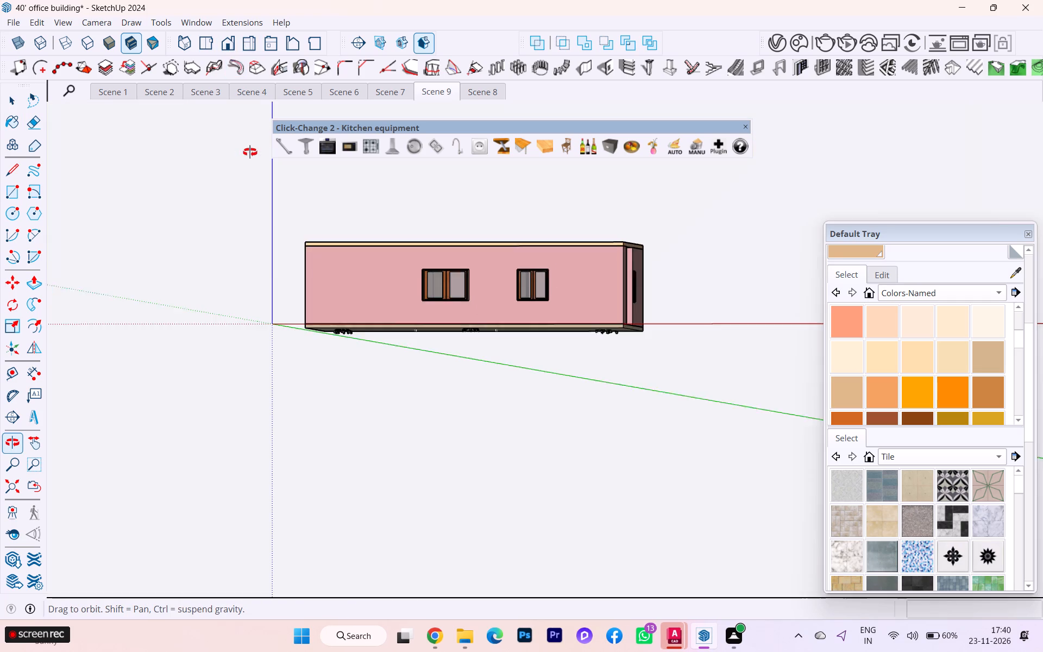
middle_click_drag(250, 152, 266, 165)
scroll(411, 244, "up", 1)
scroll(411, 244, "down", 1)
scroll(411, 244, "up", 1)
scroll(411, 244, "down", 1)
scroll(411, 244, "up", 1)
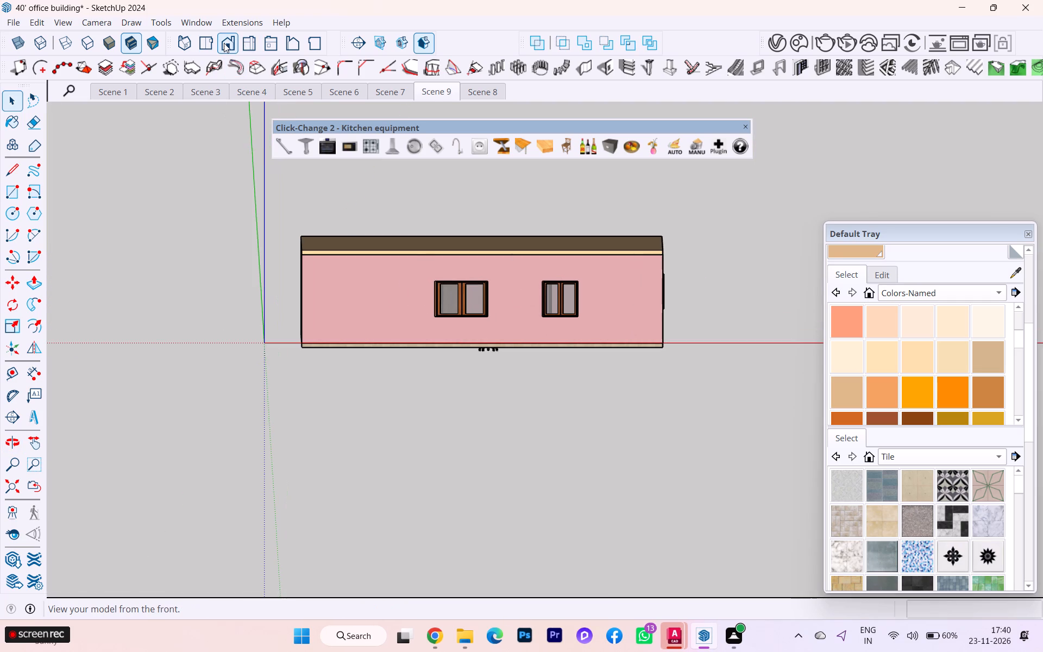
left_click(224, 43)
scroll(553, 315, "up", 3)
scroll(292, 332, "up", 1)
scroll(292, 332, "down", 2)
scroll(292, 332, "up", 1)
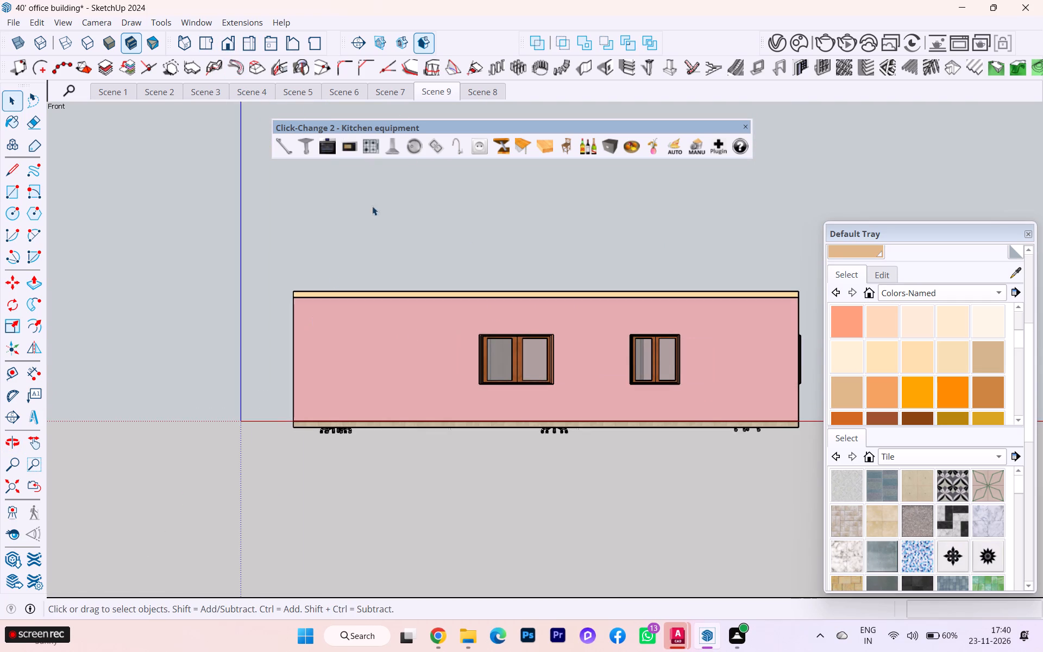
Add a new scene after Scene 9 from the front view, saving the style changes as a new style.
right_click(433, 88)
left_click(464, 131)
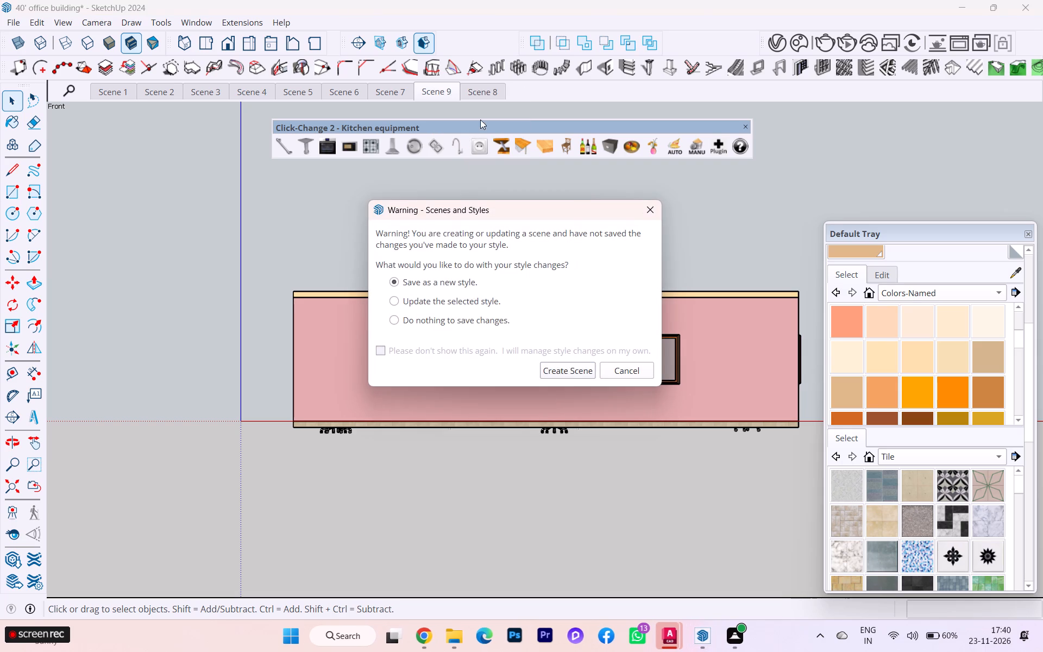
left_click(567, 379)
left_click(569, 373)
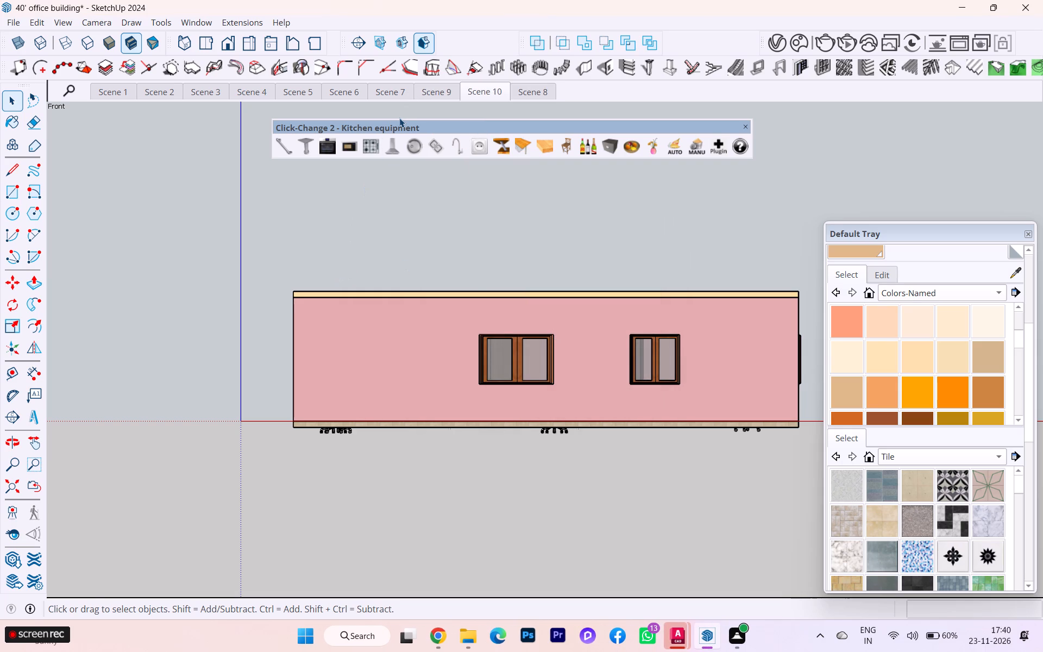
Place a section plane on the front wall face beside the windows, keeping the default name and symbol.
left_click(366, 46)
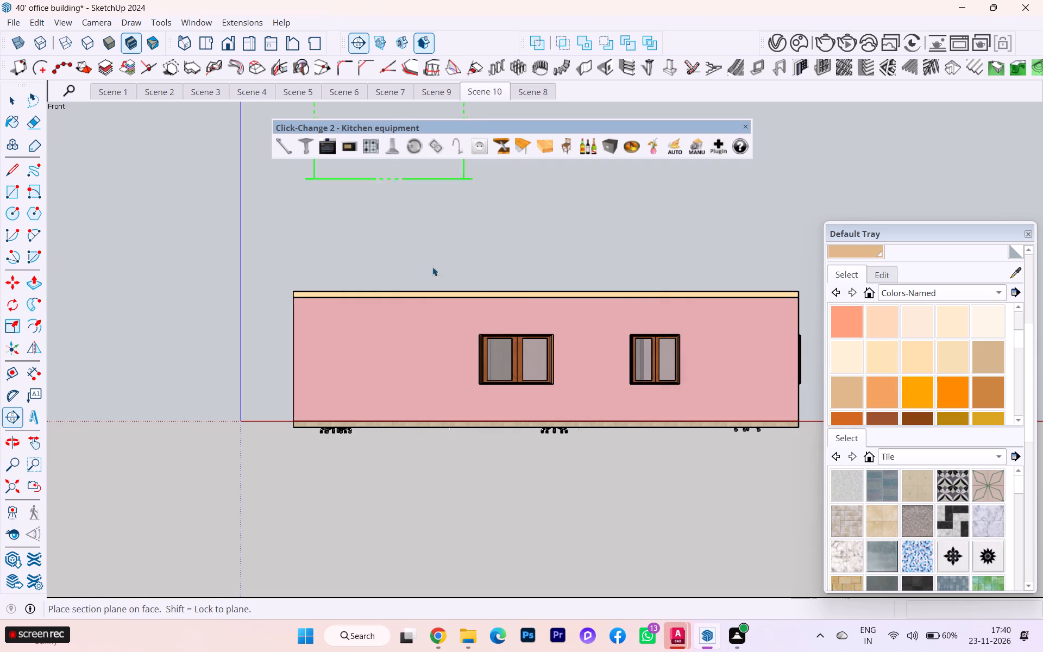
left_click(432, 341)
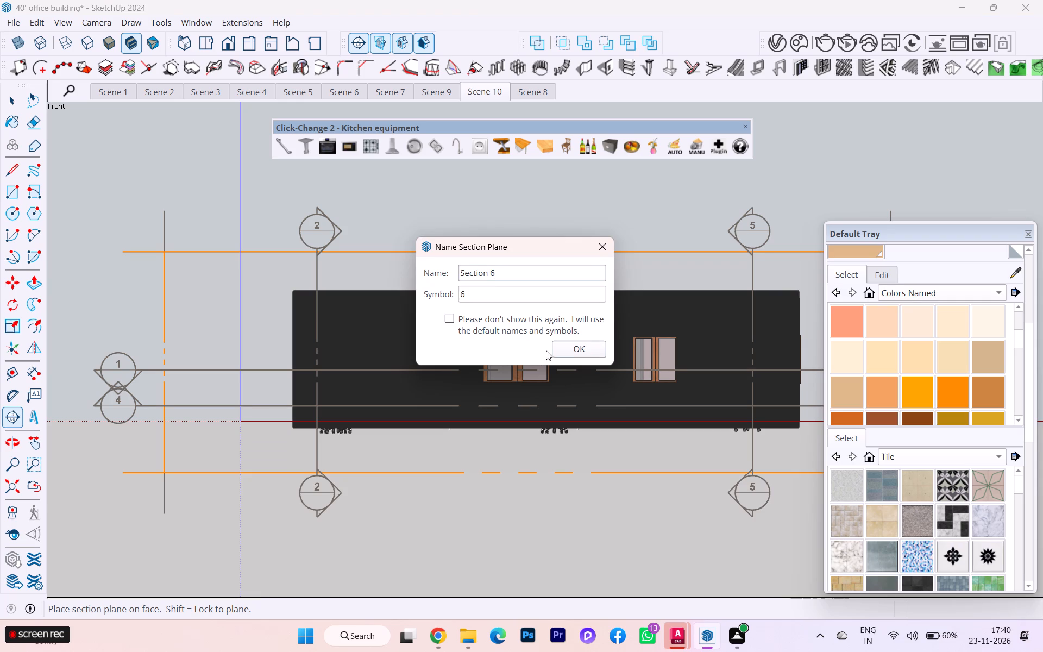
left_click(569, 352)
Select the new section plane on the front wall and switch the camera to perspective.
left_click(753, 504)
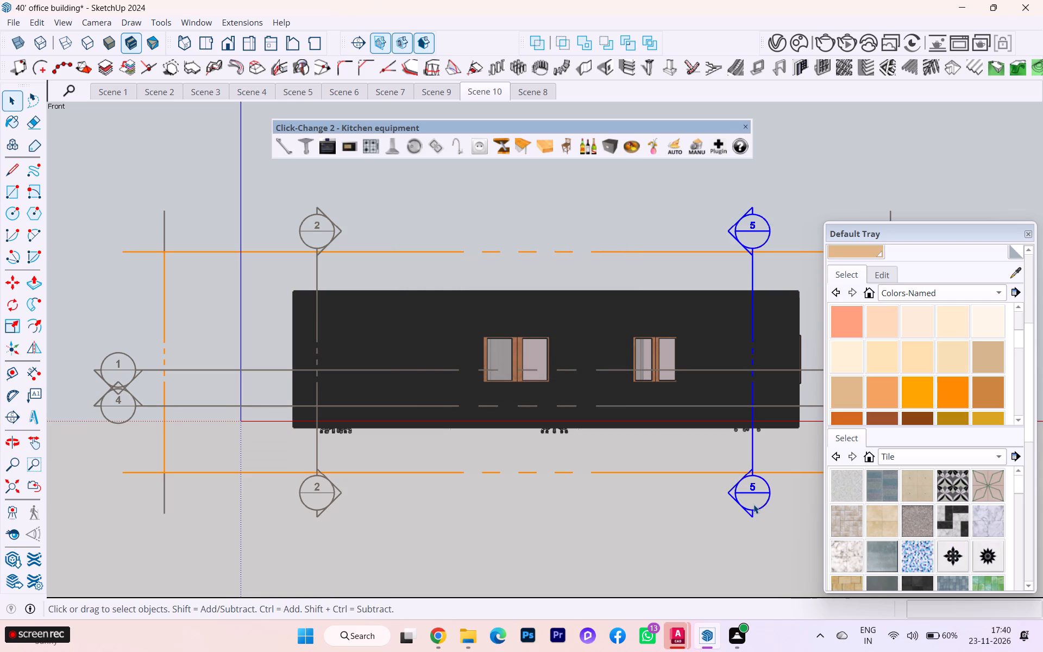
scroll(511, 343, "down", 1)
scroll(511, 343, "up", 1)
scroll(511, 343, "down", 2)
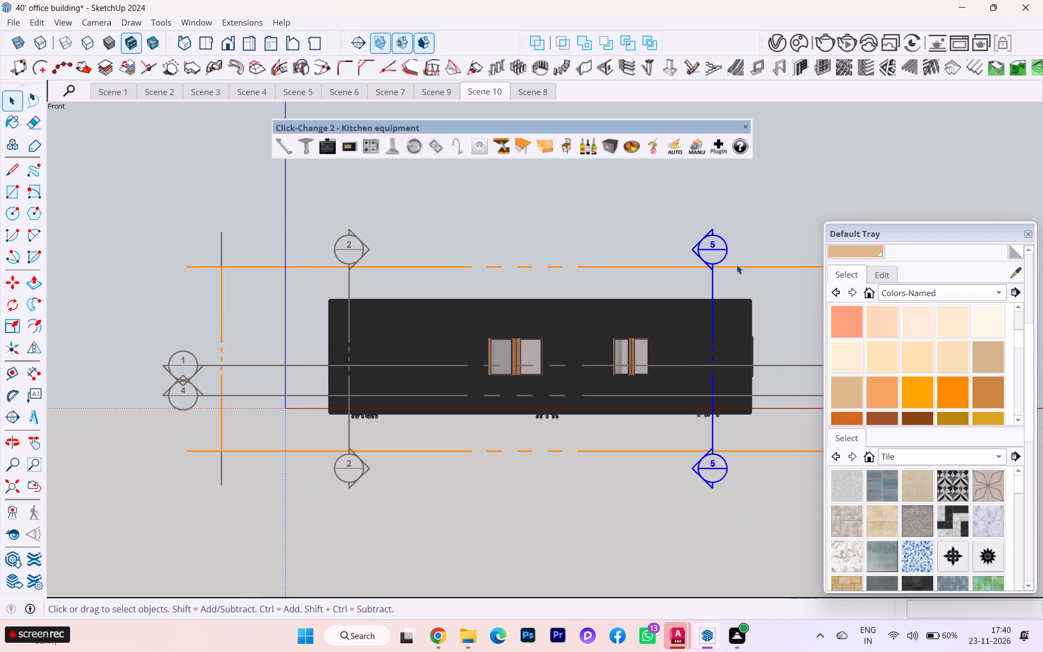
left_click(659, 315)
scroll(399, 312, "down", 3)
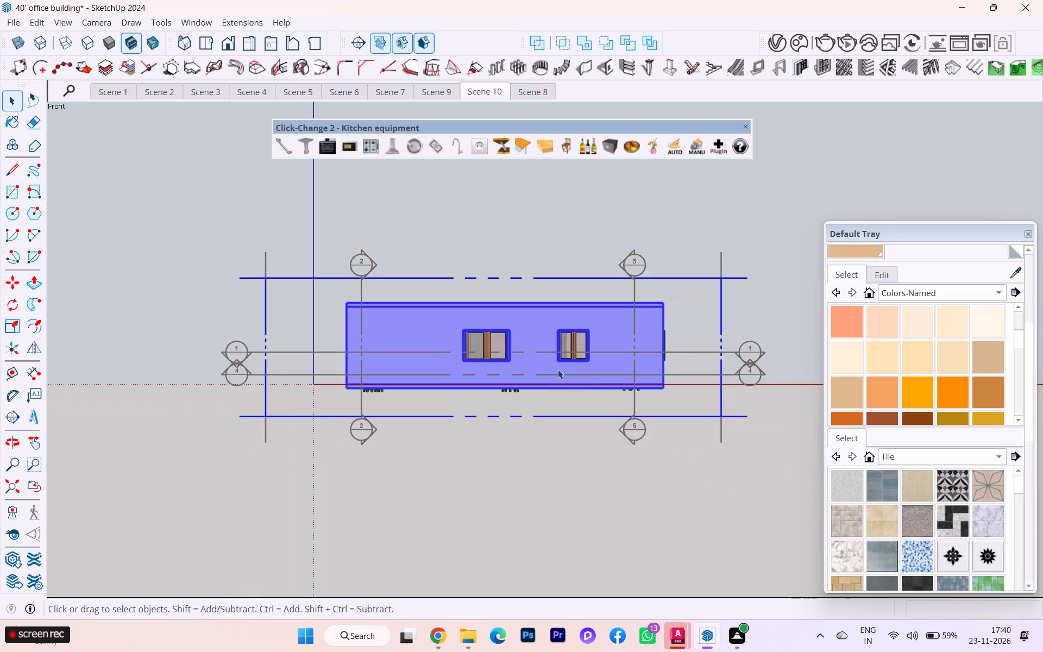
key("m")
left_click(716, 415)
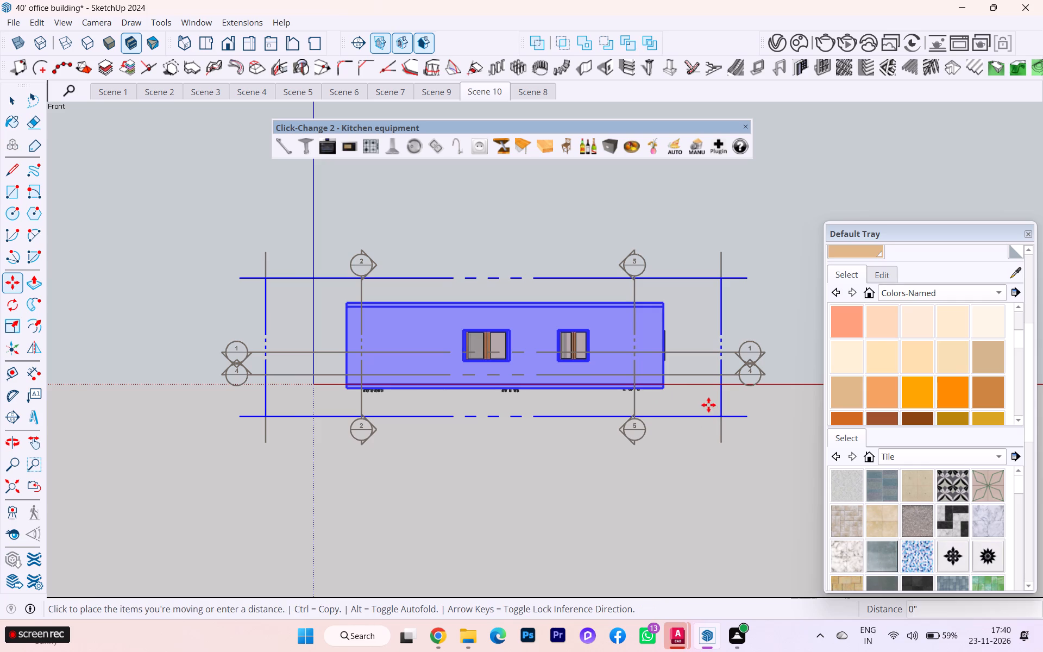
left_click(93, 24)
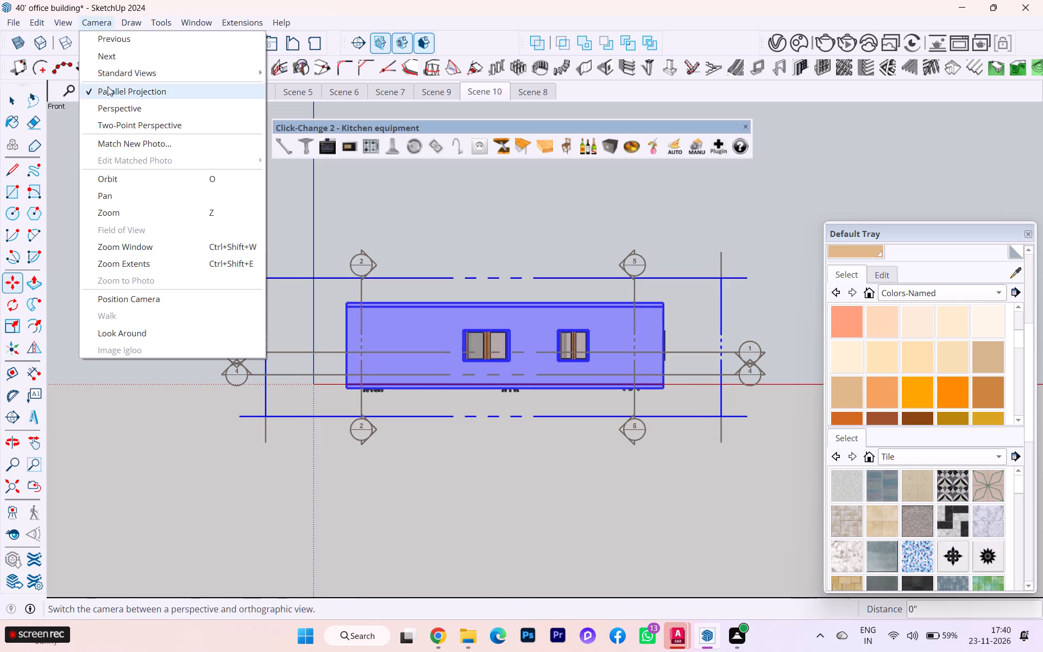
left_click(106, 102)
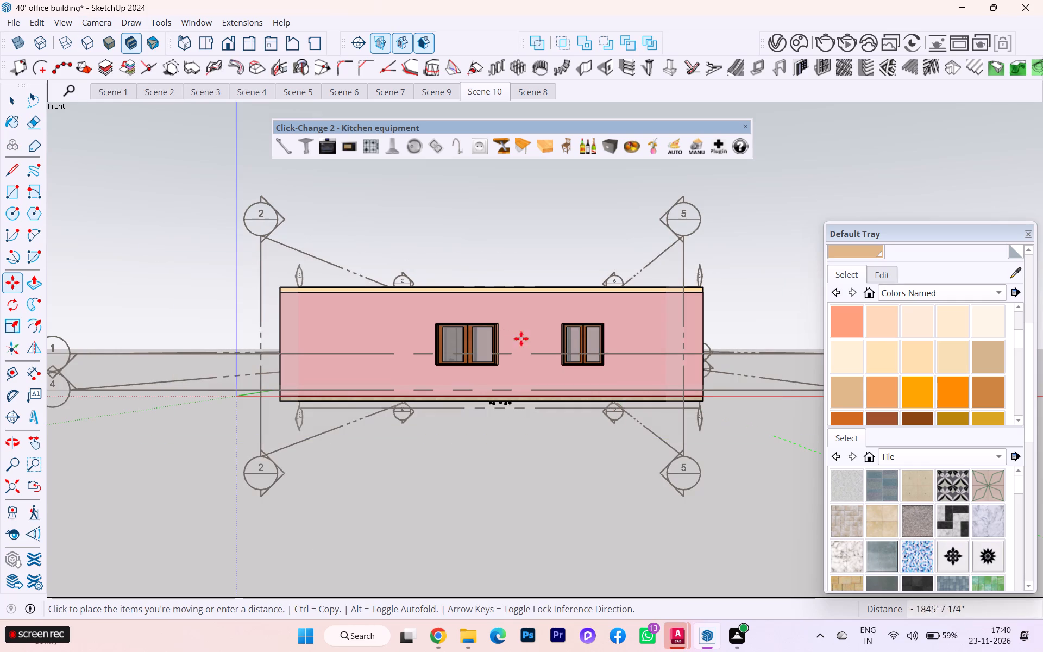
key("Escape")
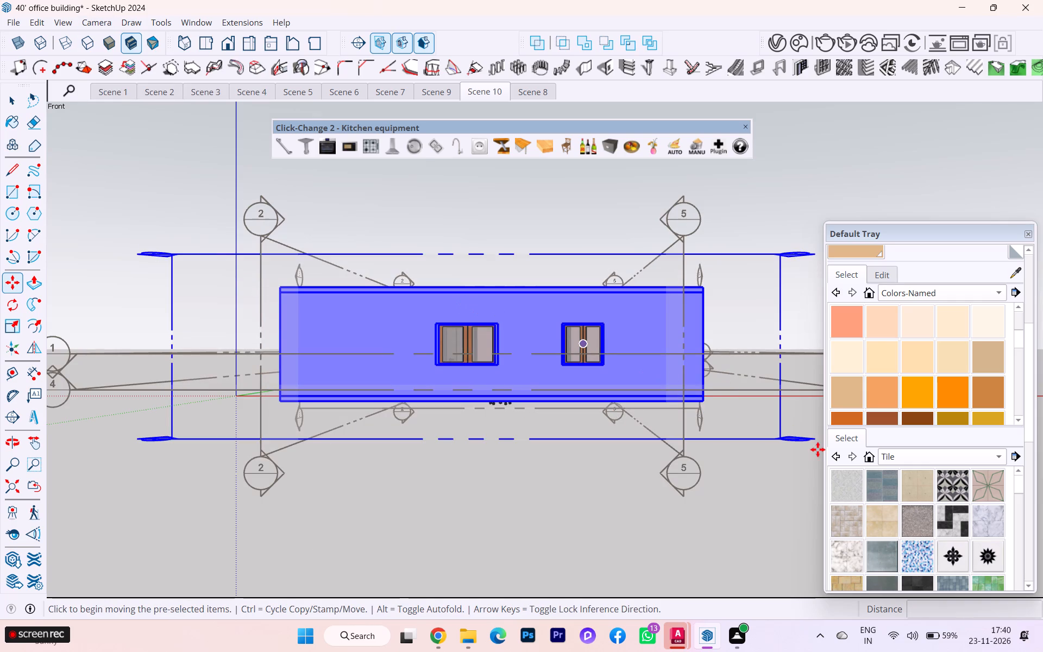
Move the selected section plane about 3' 5" inward, through the front wall, so it cuts across the three rooms.
left_click(784, 440)
left_click(792, 441)
scroll(787, 440, "up", 1)
scroll(147, 138, "down", 4)
scroll(233, 255, "down", 2)
scroll(232, 258, "up", 2)
scroll(232, 258, "down", 4)
scroll(232, 258, "up", 1)
scroll(232, 258, "down", 4)
scroll(236, 479, "down", 2)
scroll(235, 478, "up", 1)
scroll(235, 478, "down", 5)
scroll(188, 348, "down", 2)
scroll(192, 351, "up", 2)
scroll(192, 352, "down", 1)
scroll(192, 352, "up", 1)
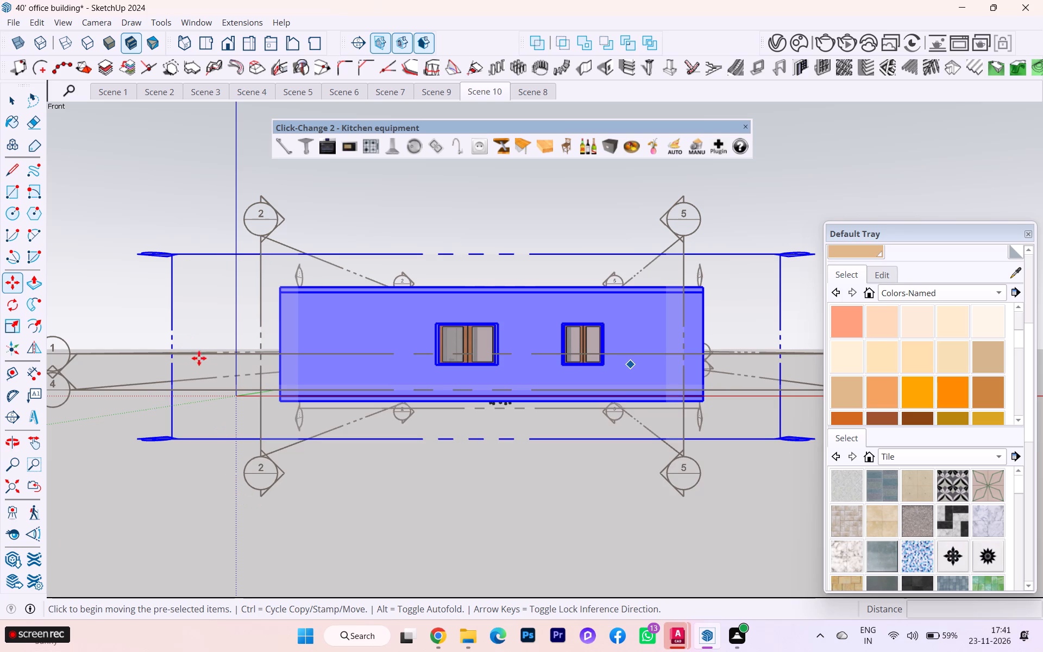
scroll(199, 358, "down", 7)
scroll(203, 363, "up", 1)
scroll(203, 364, "down", 4)
scroll(209, 374, "up", 2)
scroll(344, 402, "down", 1)
scroll(399, 424, "down", 4)
scroll(399, 424, "up", 1)
scroll(399, 424, "down", 1)
scroll(493, 440, "down", 4)
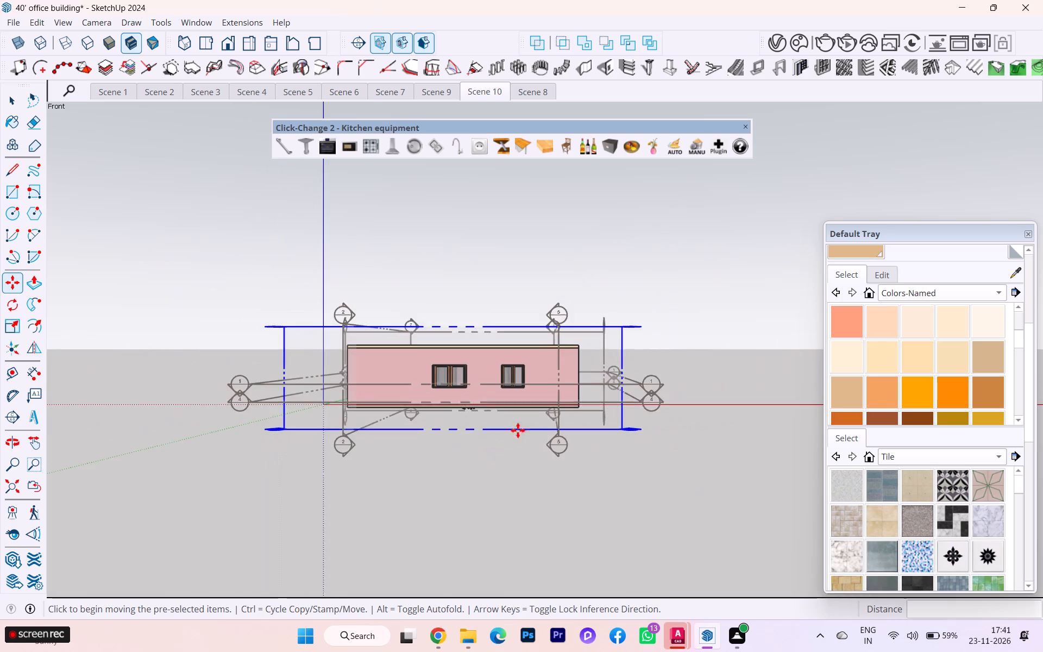
scroll(581, 402, "up", 3)
left_click(635, 436)
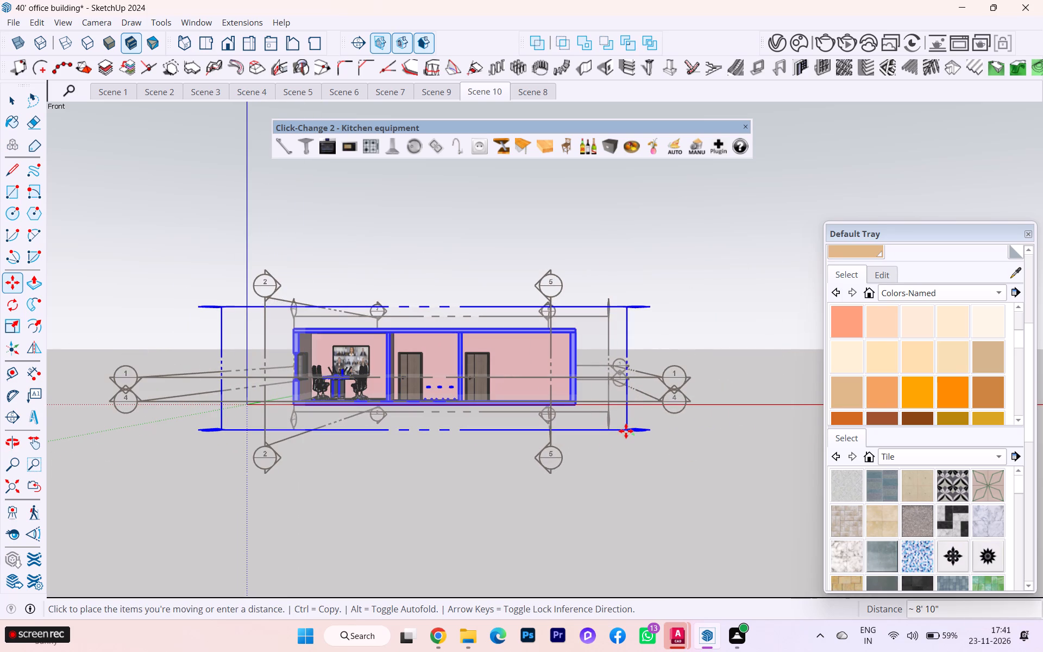
left_click(603, 450)
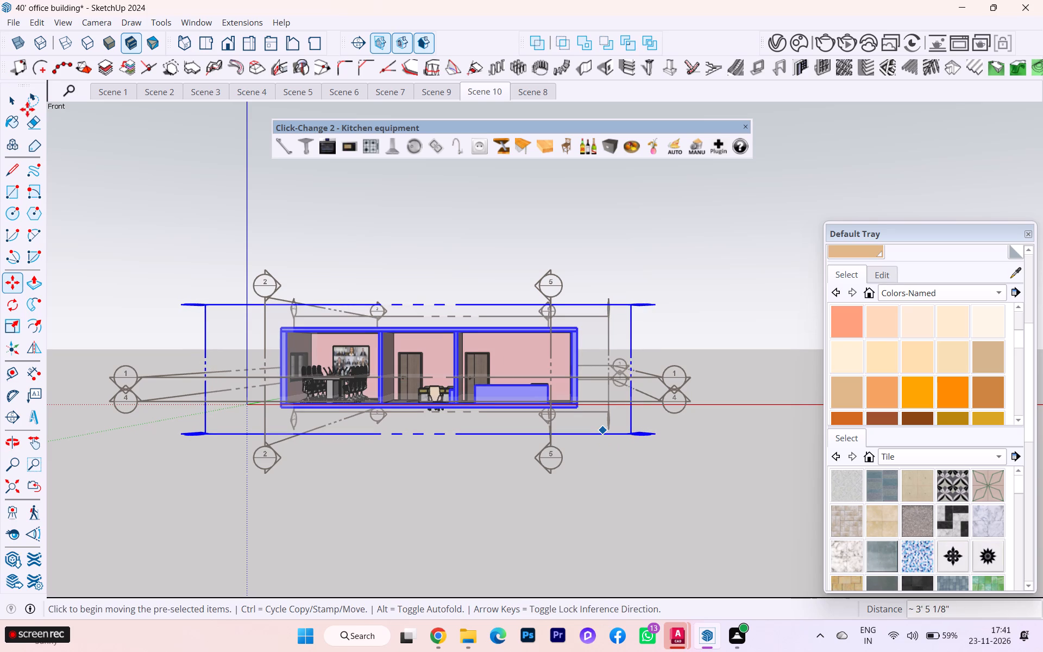
left_click(14, 109)
left_click(115, 134)
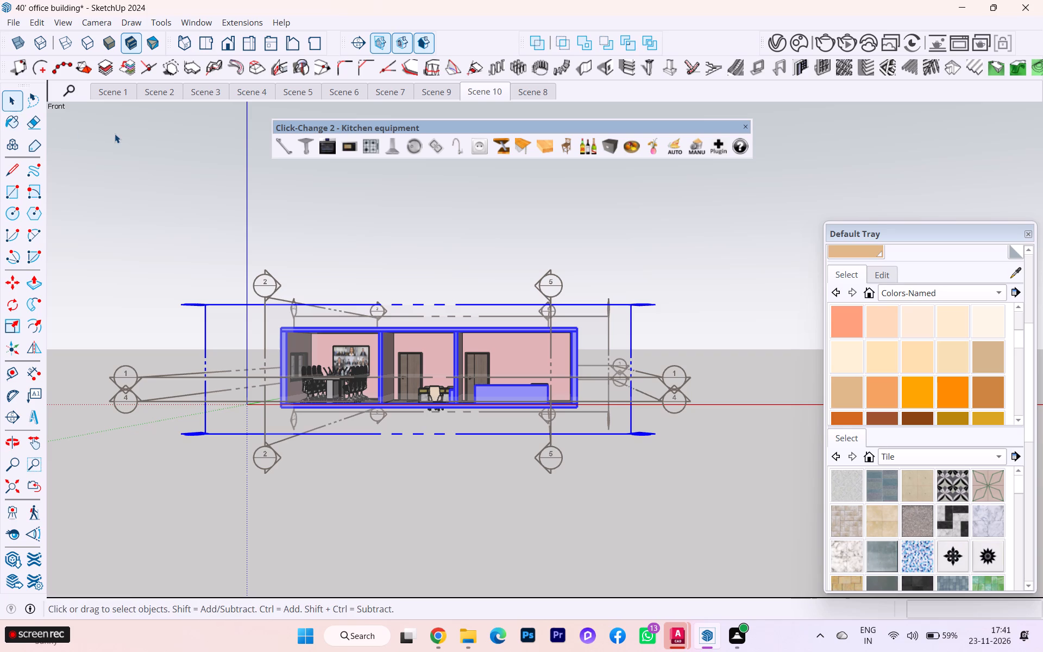
Hide the section plane symbols and set the camera to parallel projection.
left_click(378, 46)
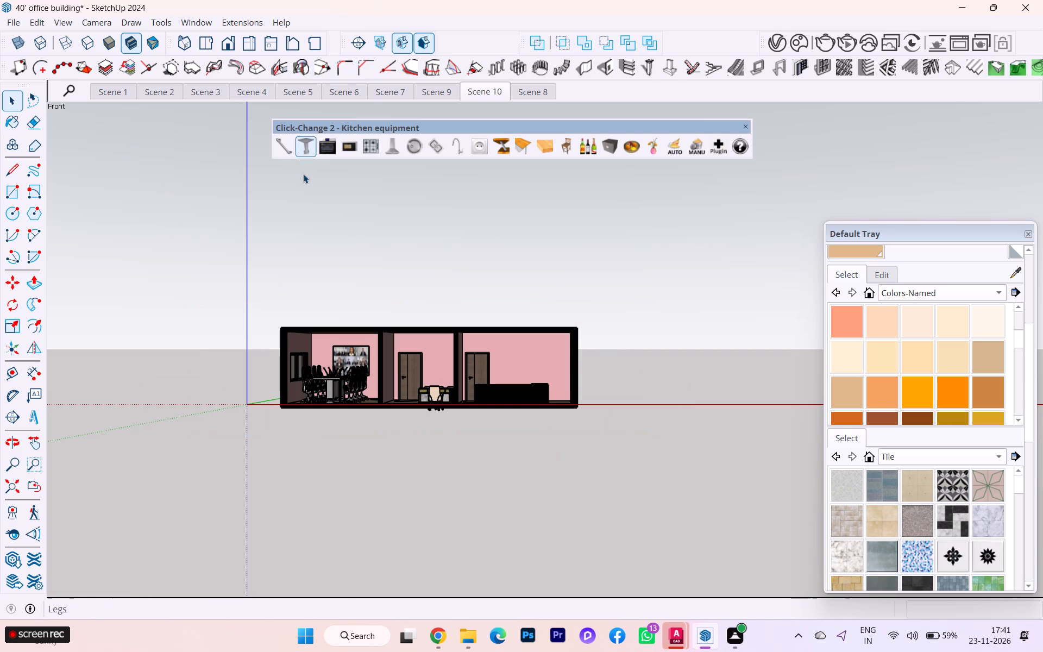
left_click(98, 20)
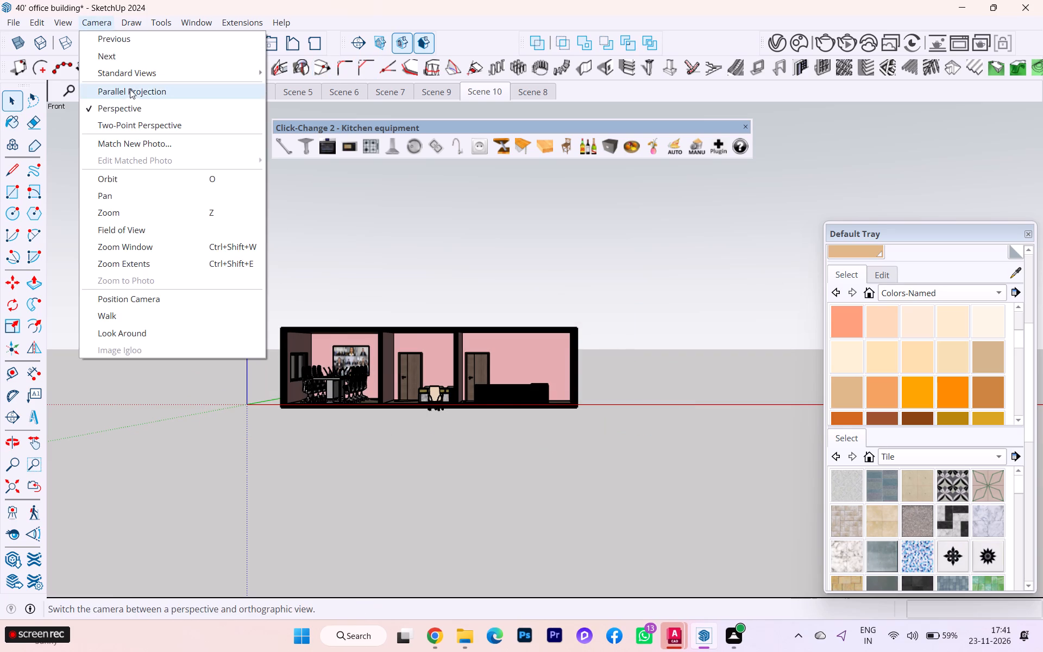
left_click(130, 90)
Update Scene 10 with a close-up of the cut front view, saving the style changes as a new style.
scroll(347, 393, "up", 6)
scroll(376, 377, "down", 1)
scroll(376, 376, "up", 3)
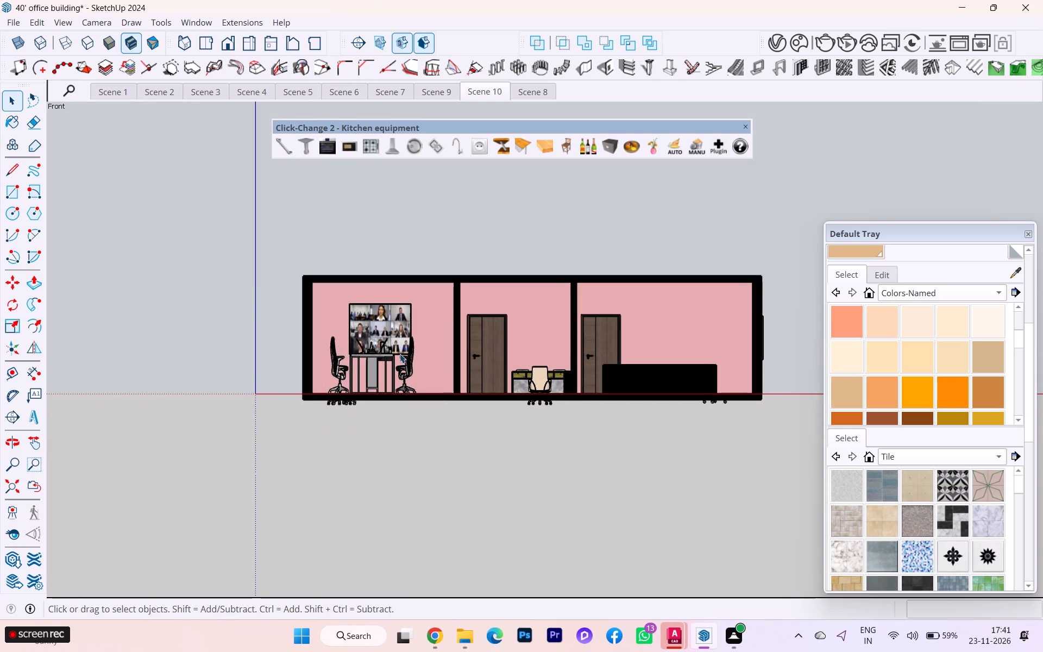
scroll(401, 353, "up", 1)
scroll(401, 353, "down", 1)
scroll(401, 353, "up", 4)
scroll(294, 345, "up", 1)
scroll(294, 345, "down", 1)
scroll(294, 345, "up", 1)
scroll(224, 346, "down", 2)
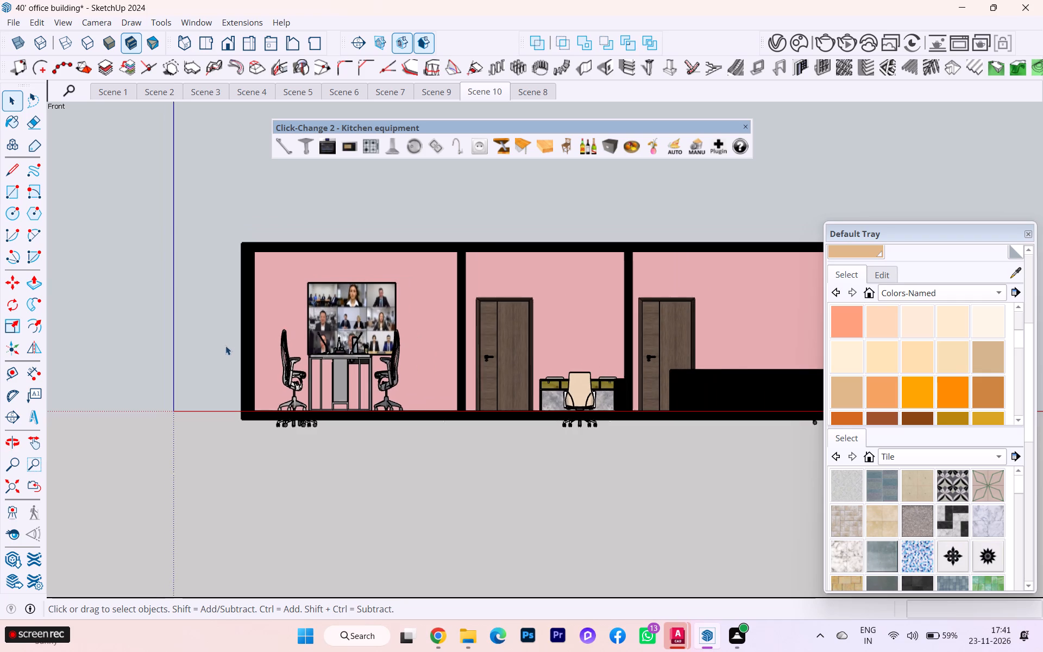
scroll(464, 355, "up", 2)
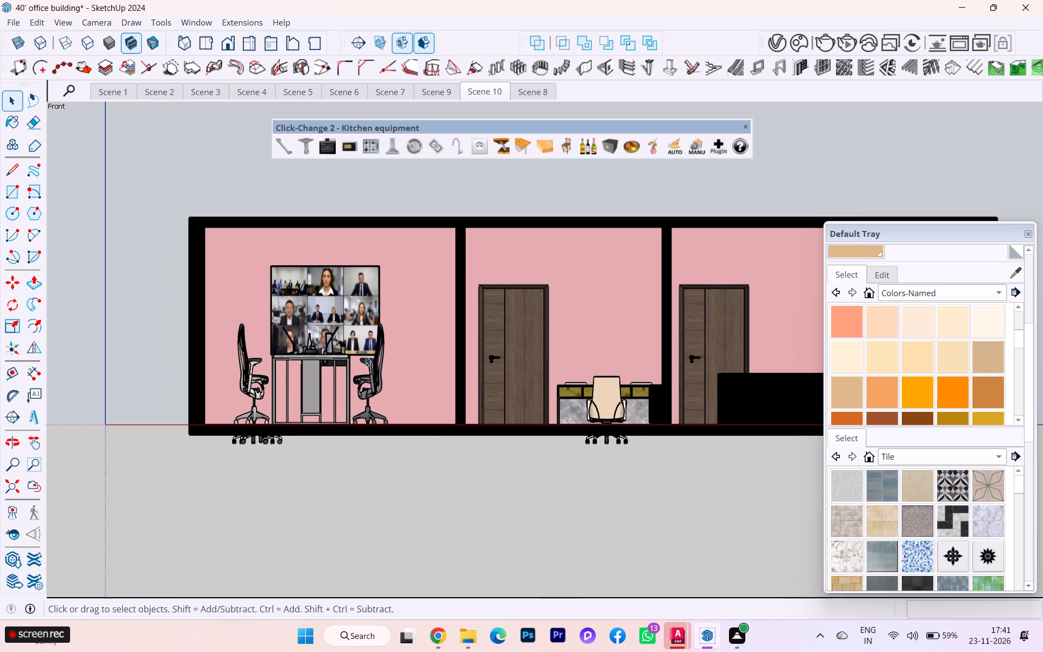
scroll(262, 443, "down", 2)
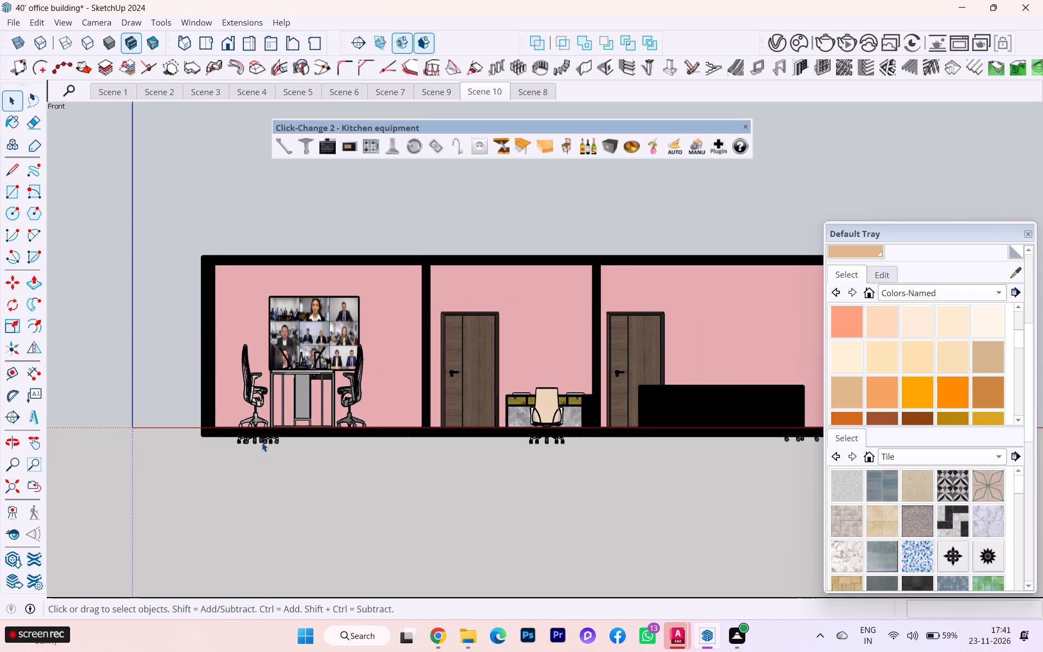
scroll(266, 410, "up", 3)
scroll(266, 407, "down", 2)
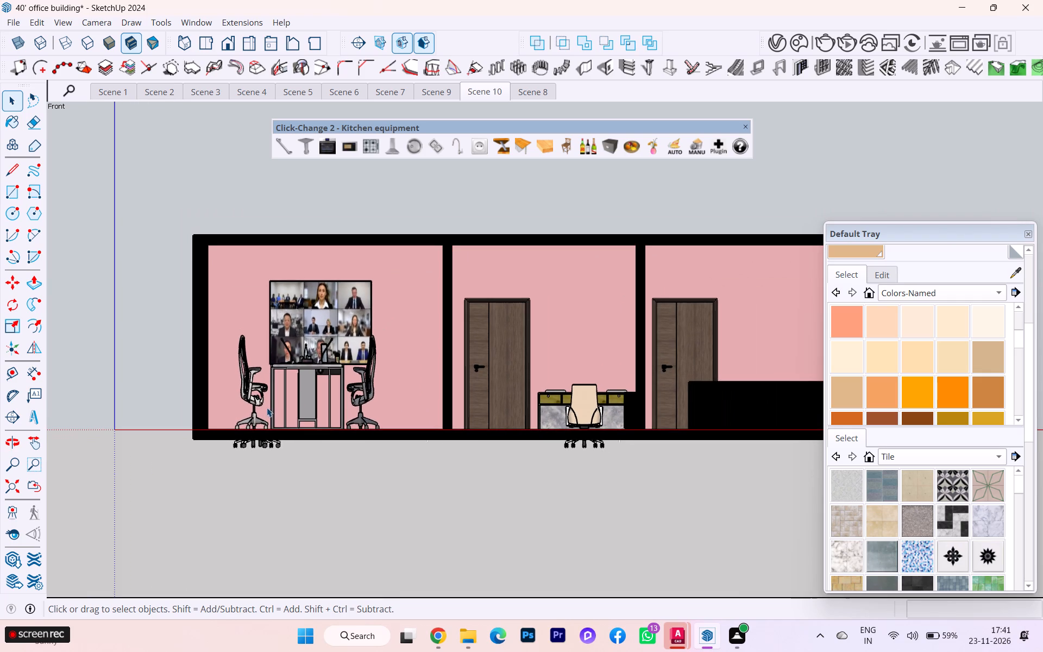
scroll(274, 403, "down", 3)
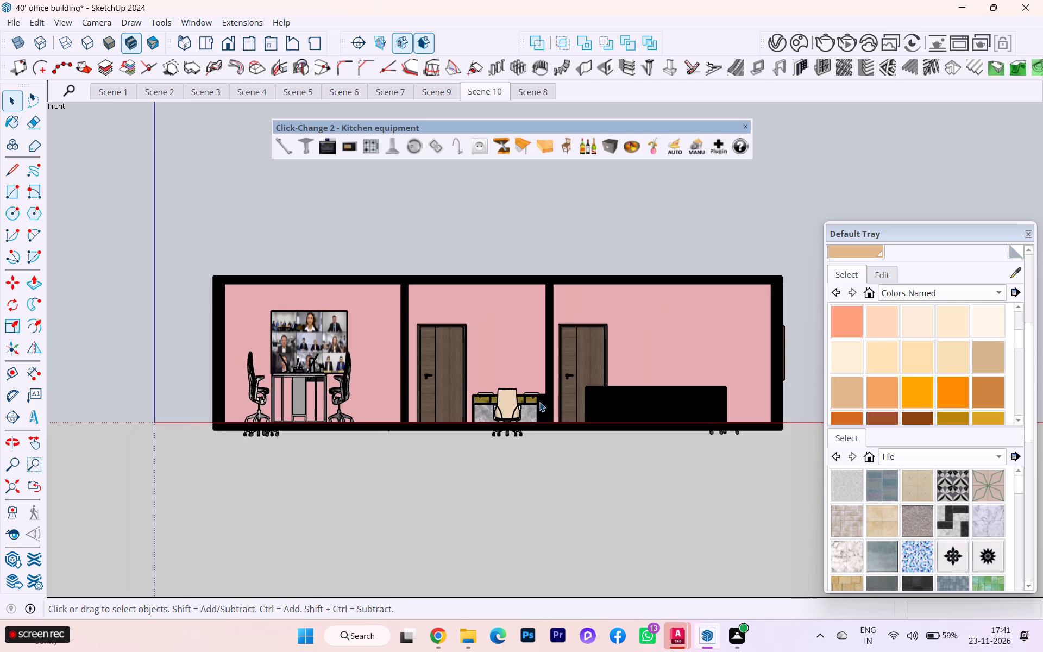
scroll(541, 400, "up", 3)
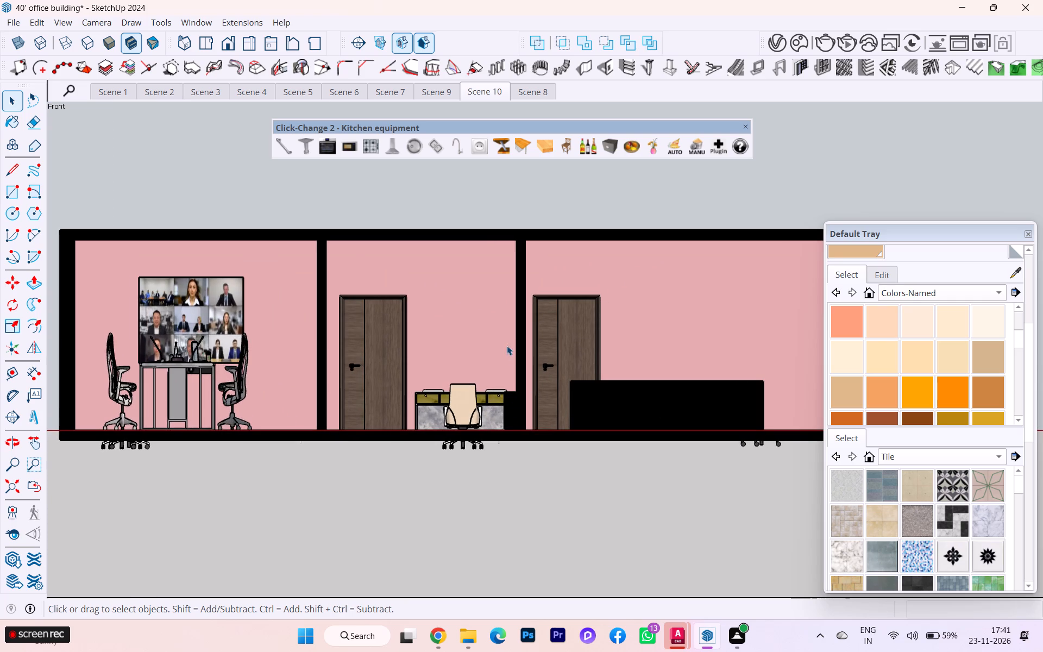
right_click(492, 93)
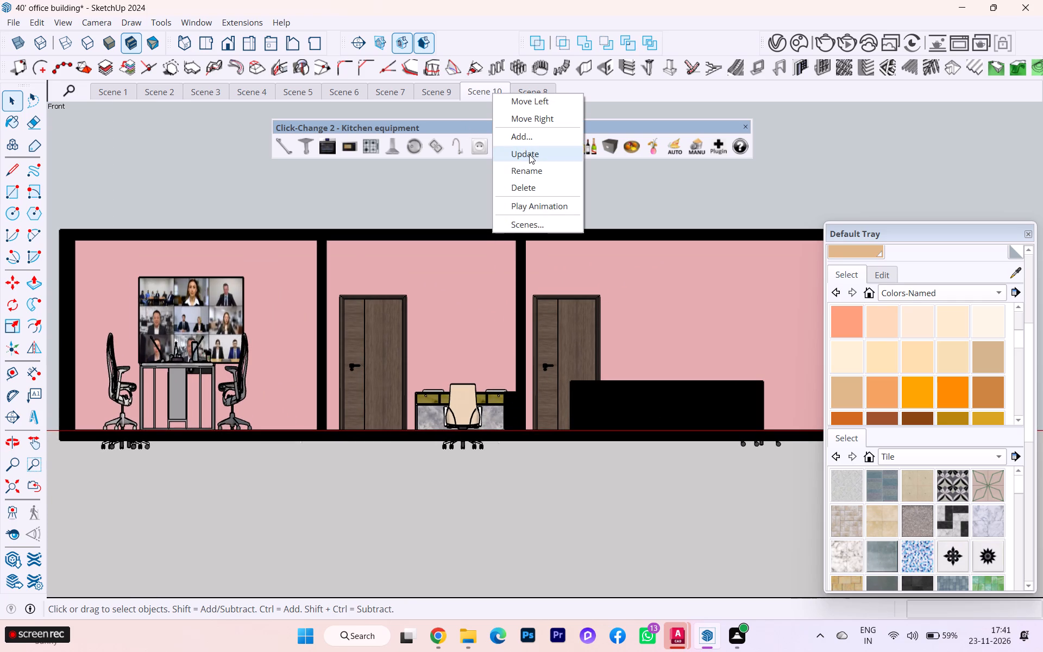
left_click(529, 154)
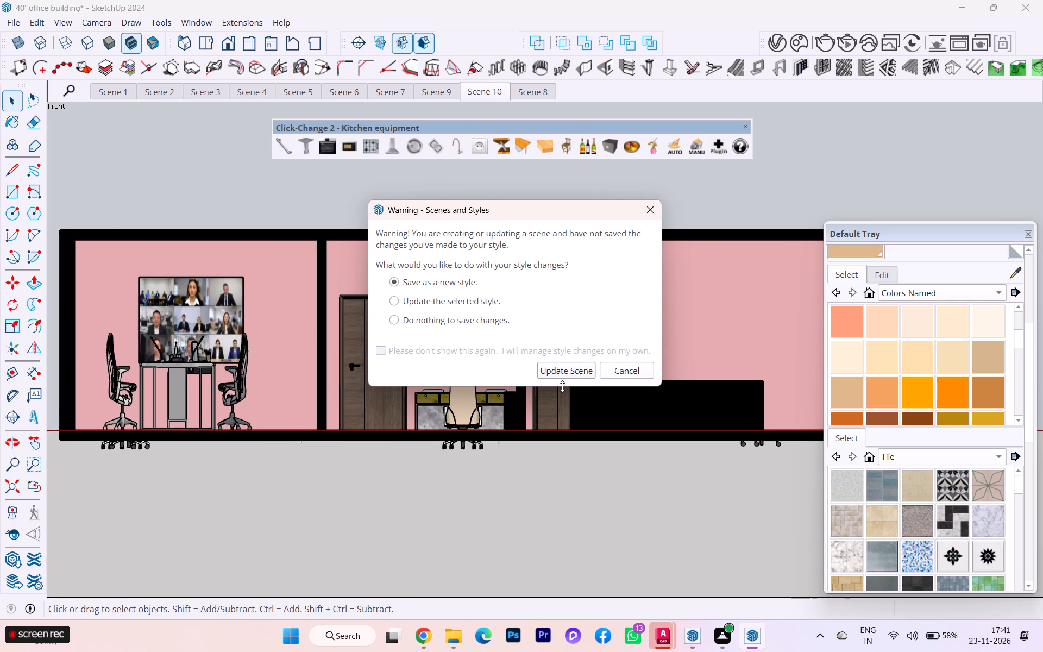
left_click(558, 371)
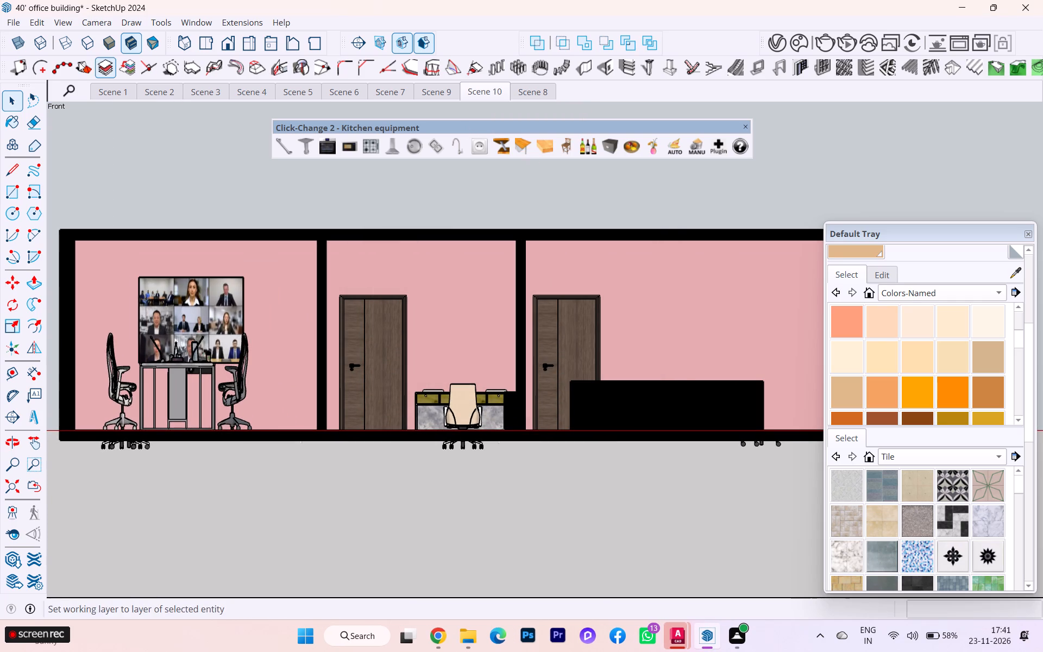
Switch the camera to perspective.
left_click(100, 24)
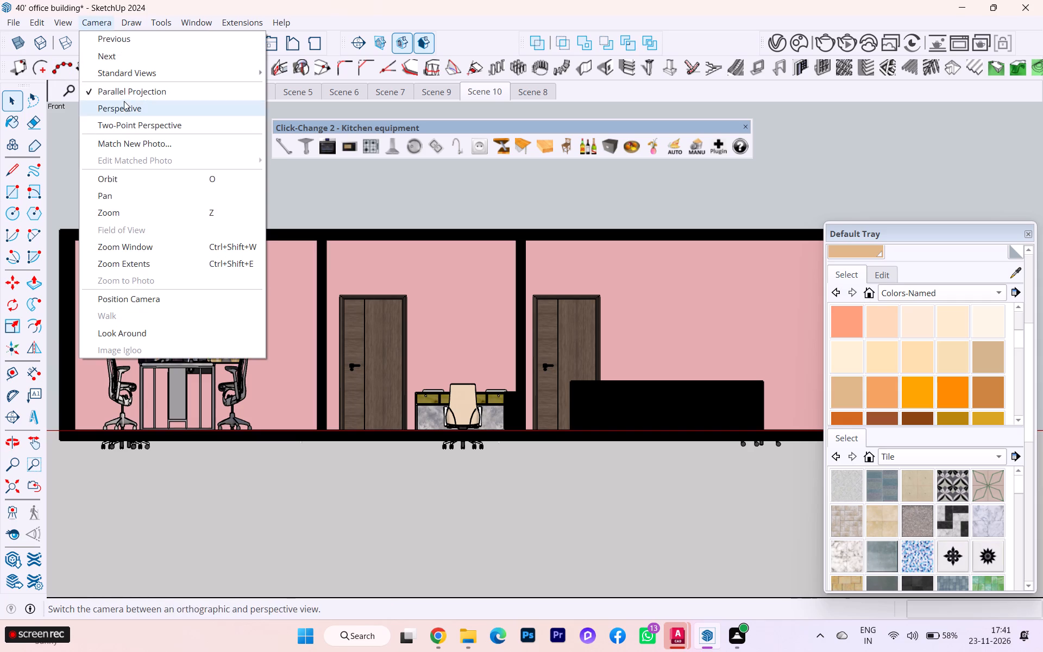
left_click(125, 110)
Open the middle room's desk group and move the beige chair up about 9 9/16" so its base clears the floor slab.
scroll(322, 303, "down", 1)
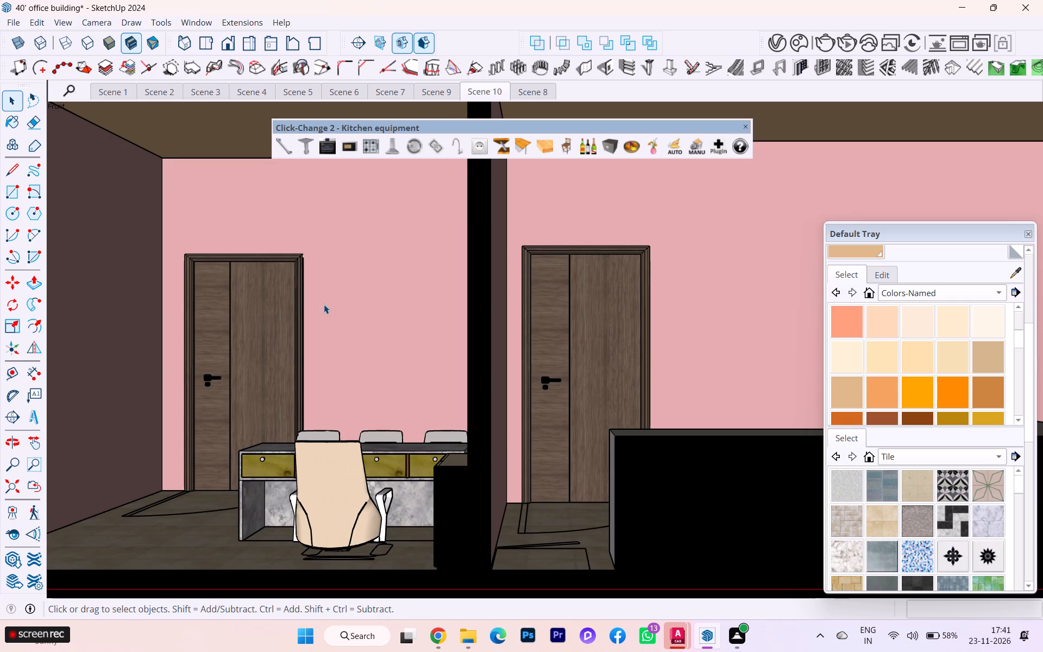
scroll(324, 304, "down", 2)
scroll(326, 307, "up", 4)
scroll(306, 399, "down", 2)
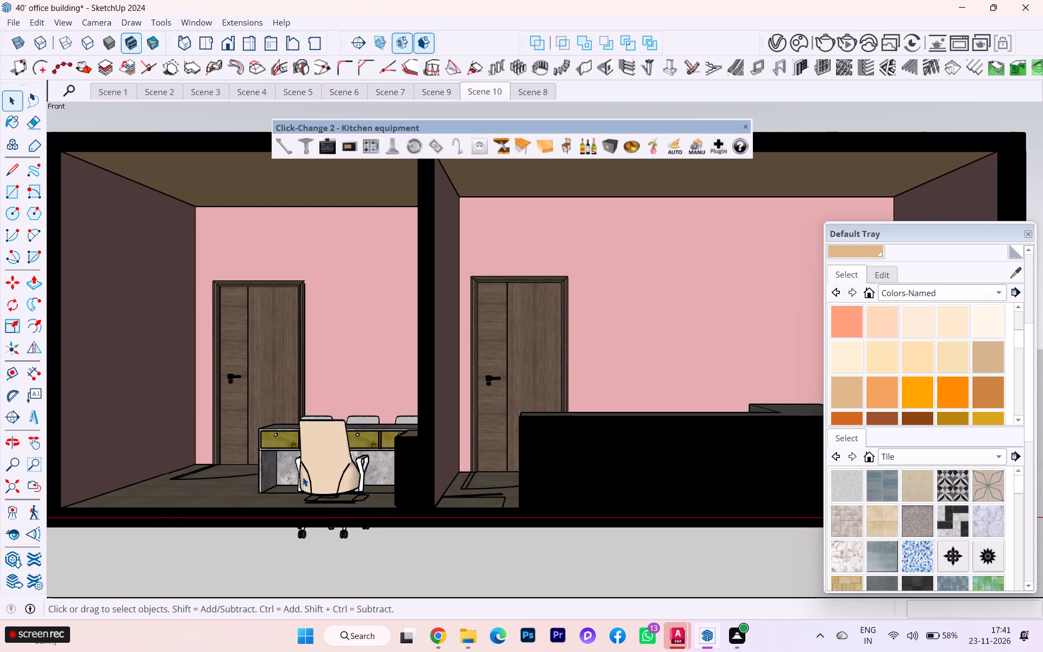
left_click(303, 477)
left_click(312, 482)
double_click(328, 482)
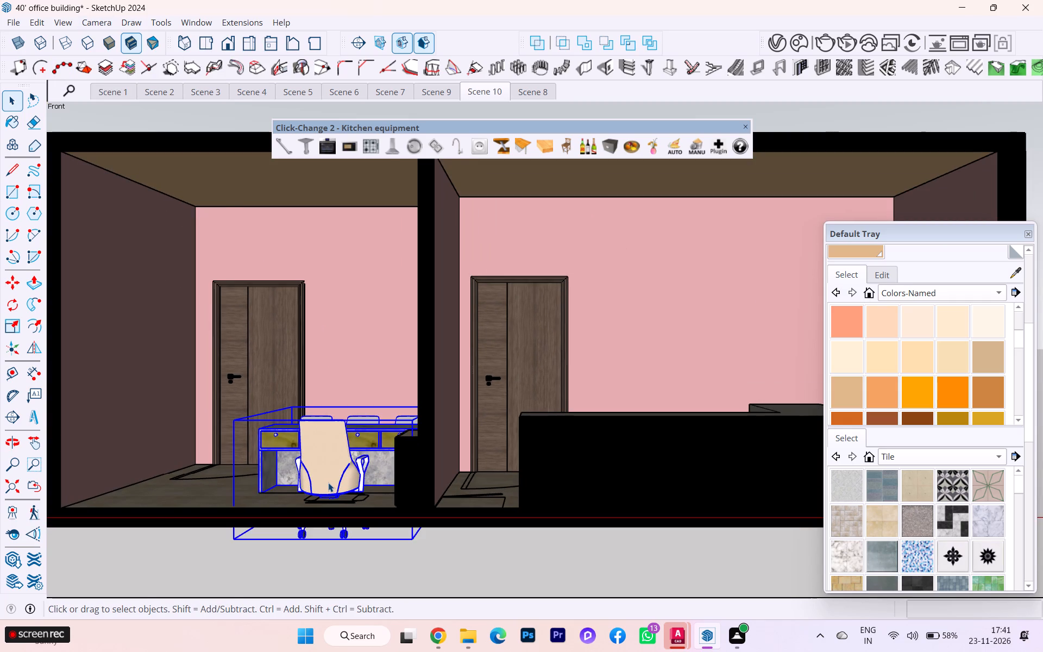
left_click(325, 486)
key("m")
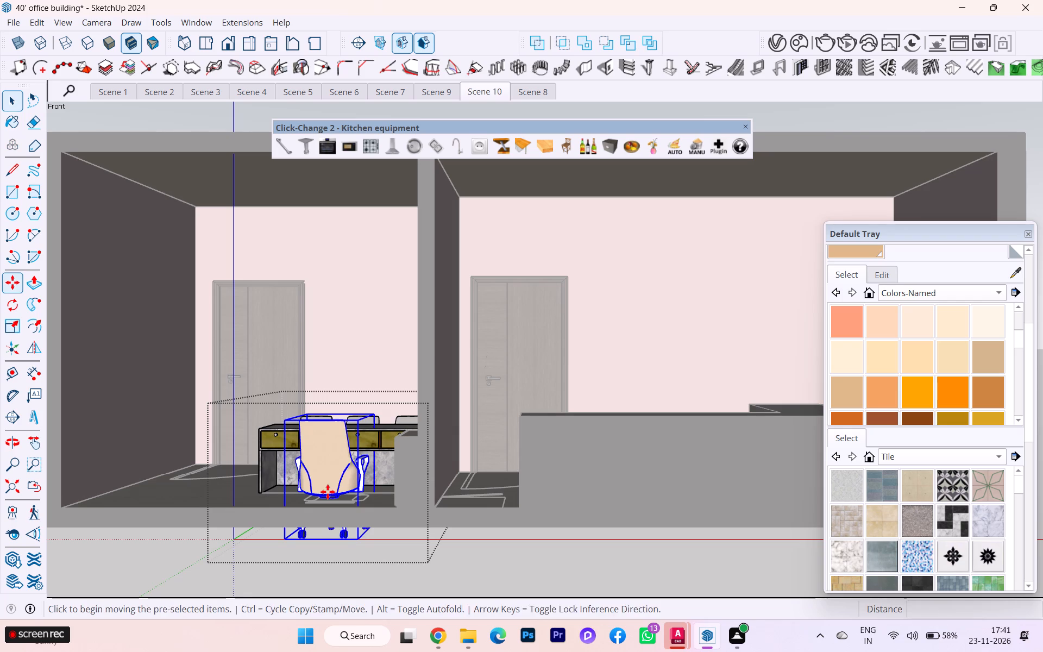
left_click(329, 491)
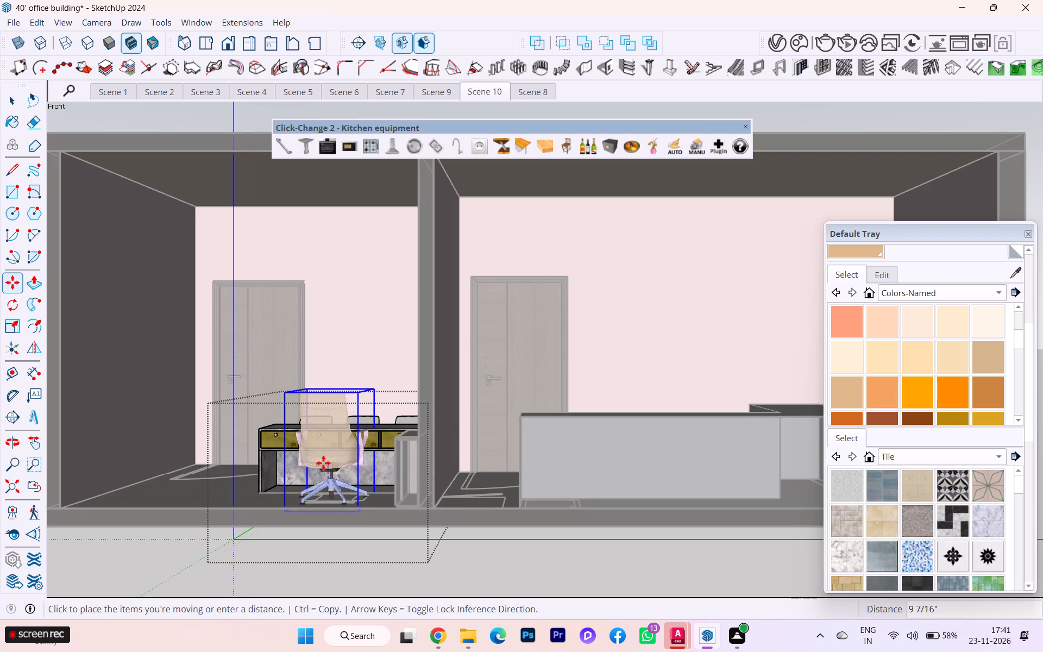
left_click(323, 461)
scroll(372, 456, "down", 2)
scroll(372, 456, "up", 1)
scroll(372, 456, "down", 2)
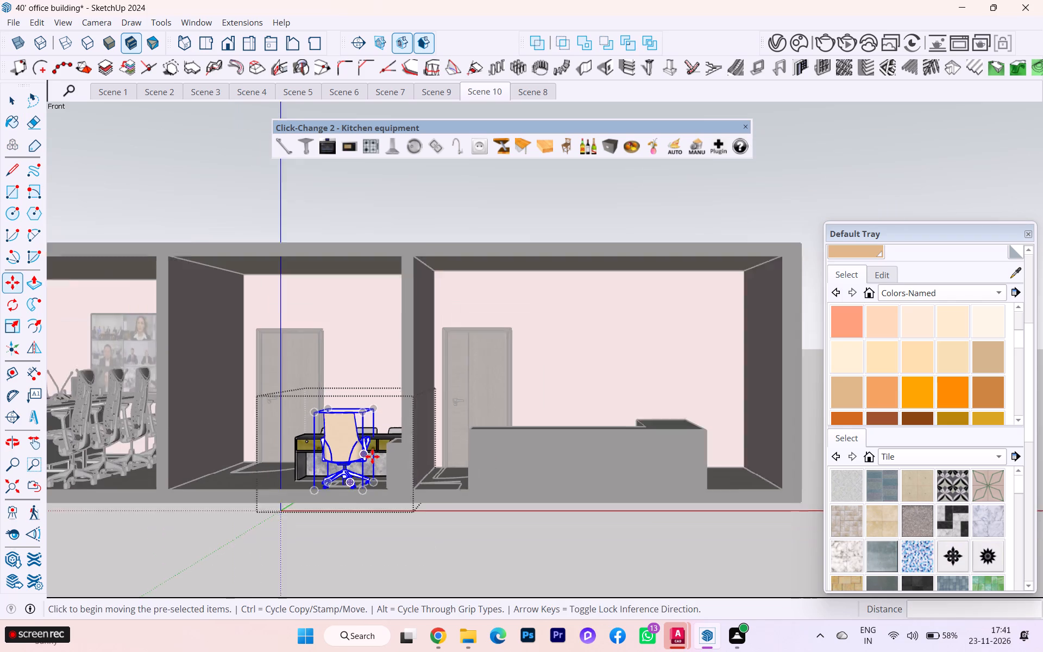
Leave the desk group, select the four furniture groups poking below the floor slab, and move them up about 1' 5 1/16".
scroll(373, 456, "down", 3)
scroll(373, 456, "up", 1)
double_click(14, 105)
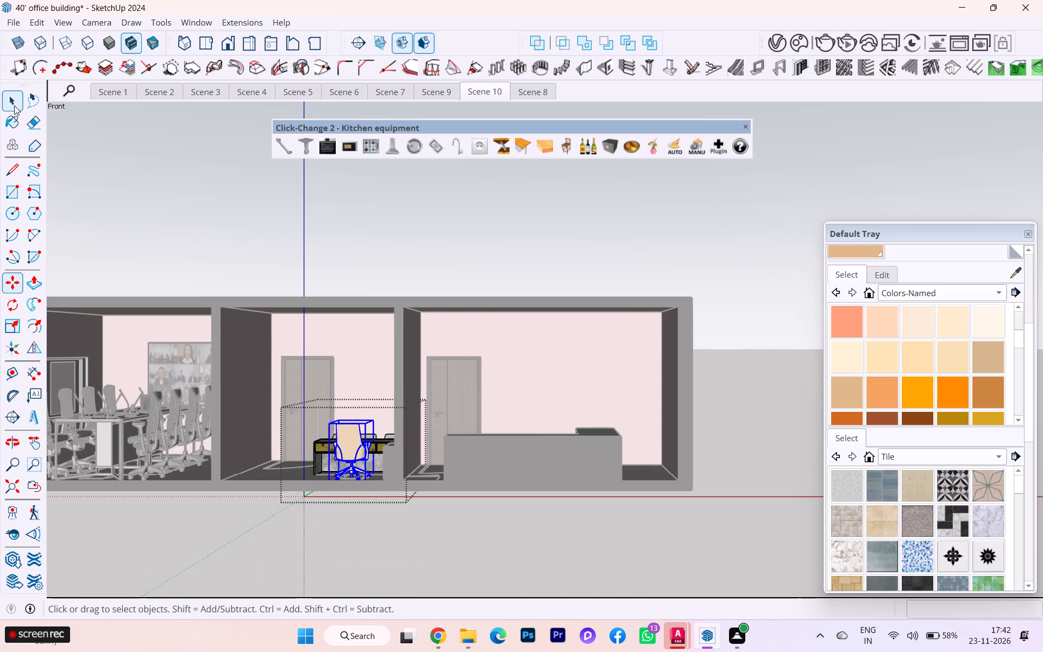
left_click(740, 253)
scroll(441, 391, "down", 2)
middle_click_drag(422, 363, 431, 285)
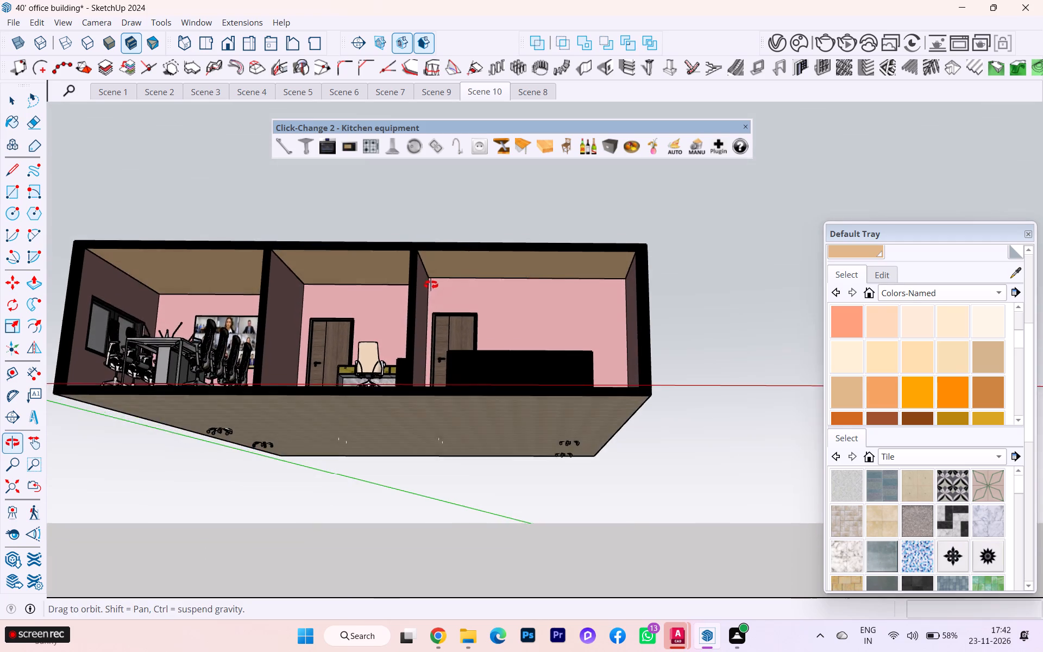
middle_click_drag(431, 285, 431, 284)
scroll(208, 436, "up", 2)
left_click(215, 427)
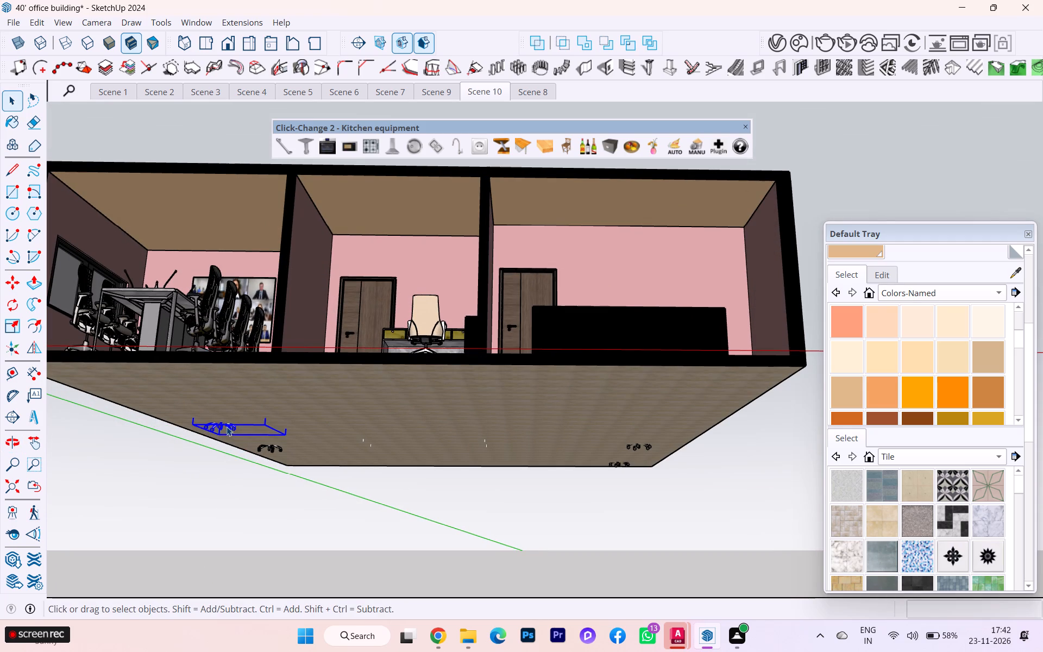
left_click(273, 448, "ctrl")
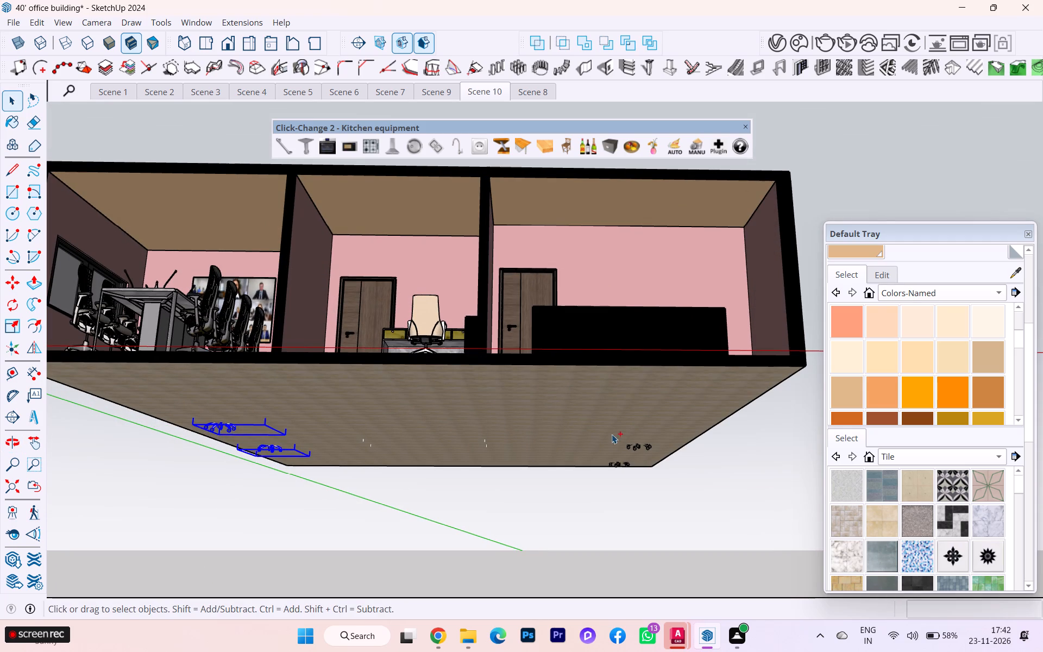
left_click(633, 449, "ctrl")
left_click(619, 466, "ctrl")
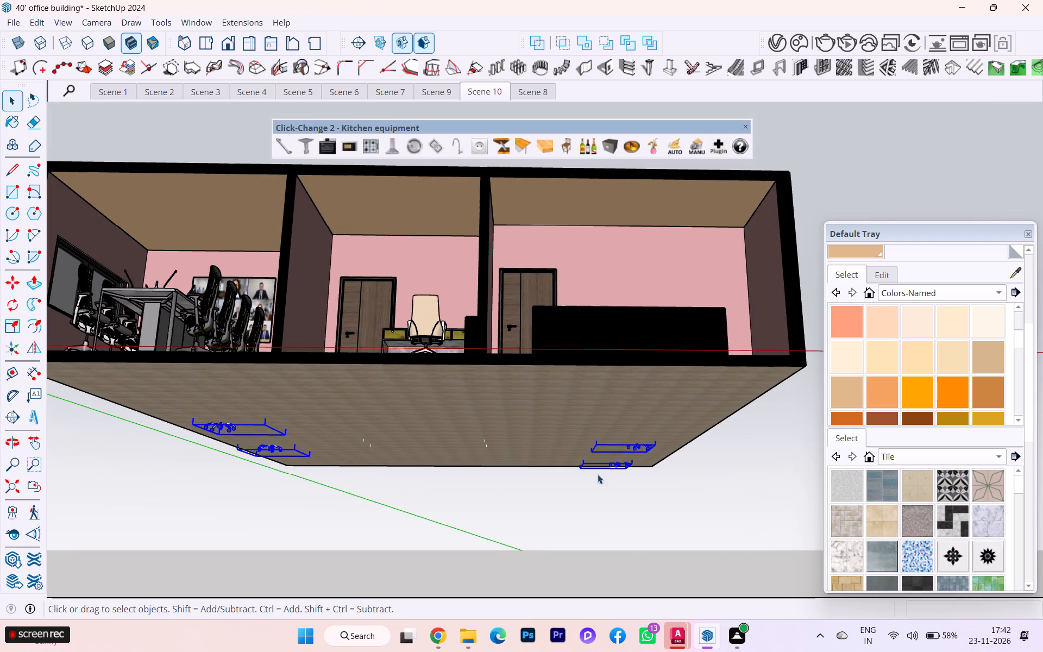
key("m")
left_click(293, 459)
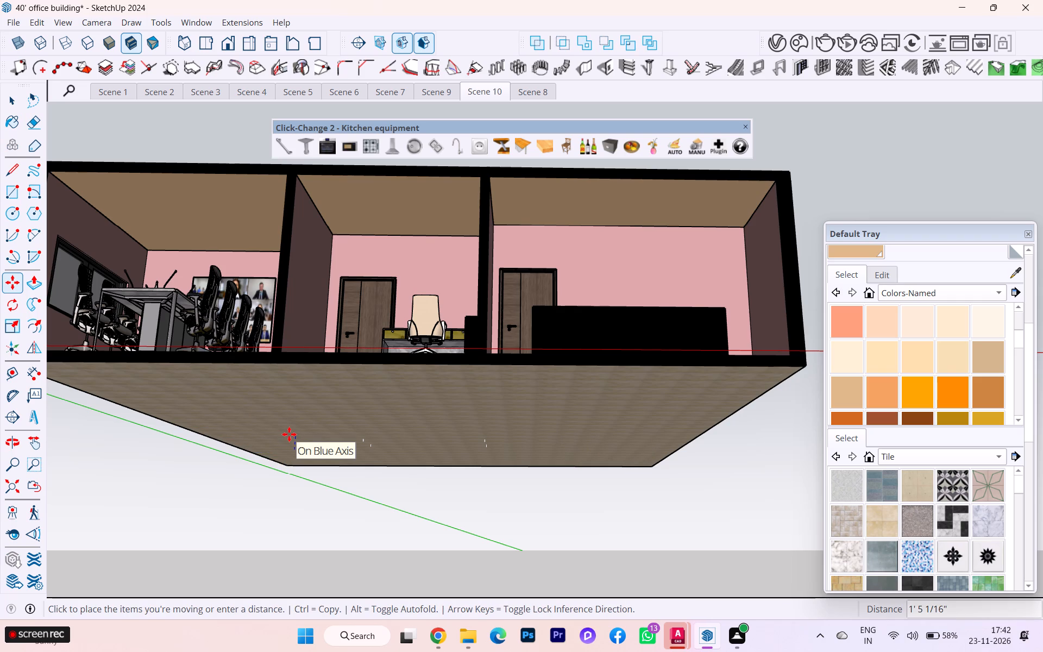
left_click(288, 435)
scroll(409, 402, "down", 3)
scroll(418, 411, "up", 1)
scroll(418, 411, "down", 2)
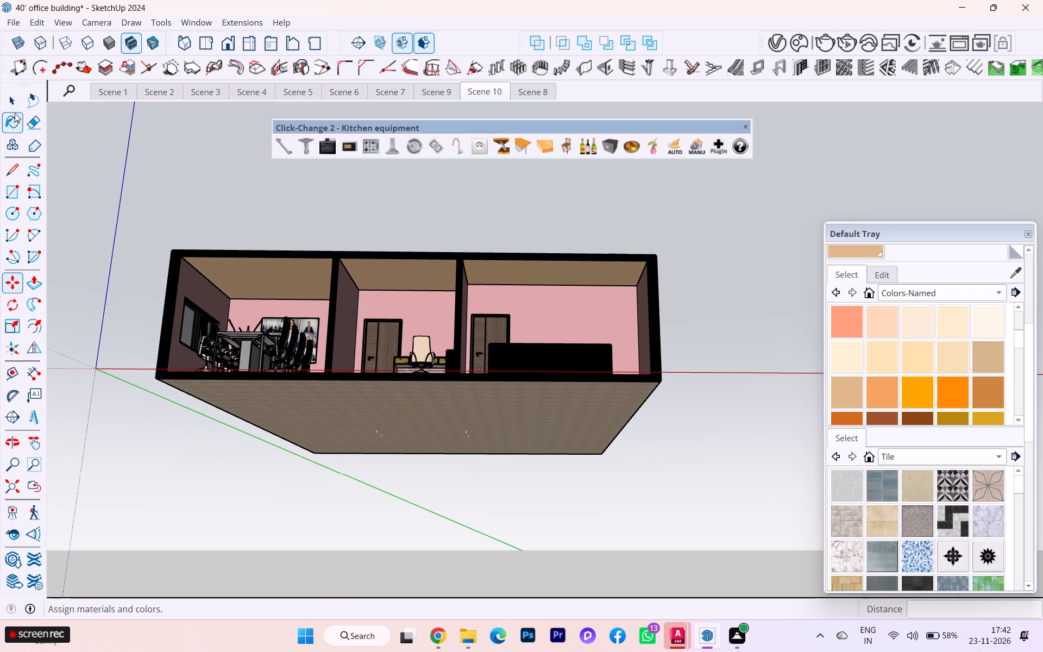
left_click(12, 104)
left_click(127, 157)
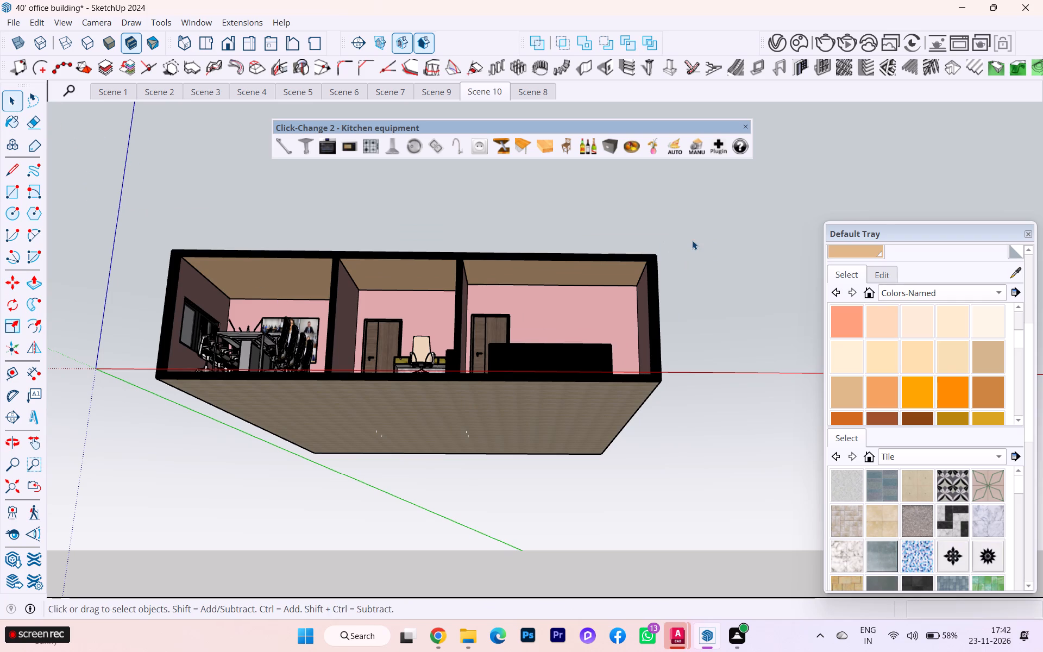
left_click(692, 240)
Examine the three cut front rooms to check how the furniture sits on the floor.
scroll(494, 253, "down", 1)
middle_click_drag(505, 298, 504, 415)
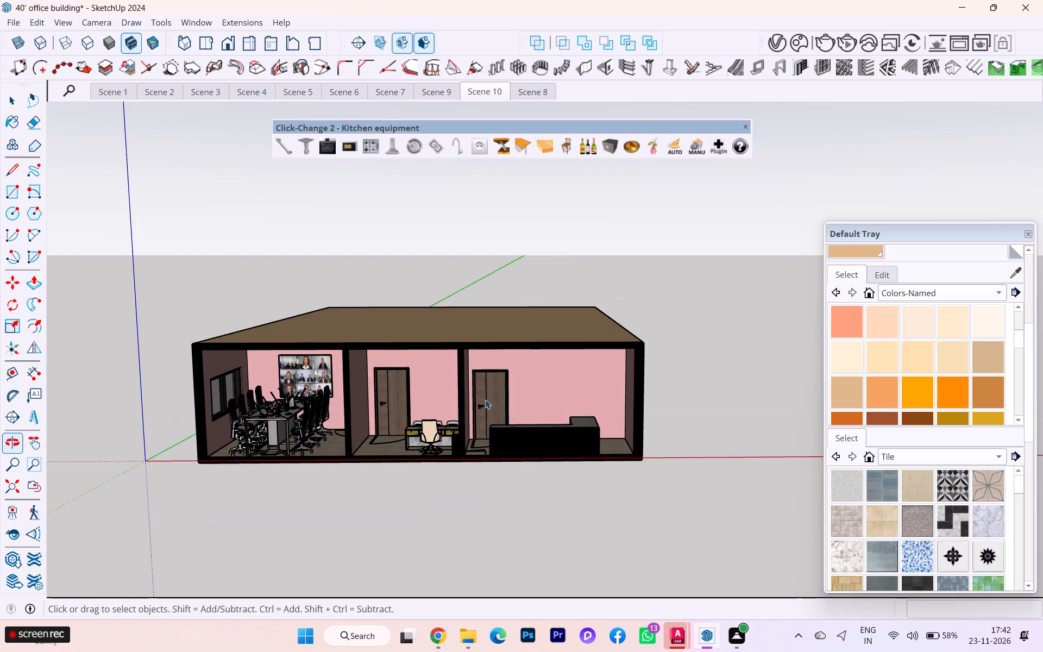
scroll(422, 381, "up", 4)
scroll(349, 381, "up", 3)
scroll(435, 324, "down", 2)
scroll(435, 324, "up", 3)
scroll(435, 324, "down", 1)
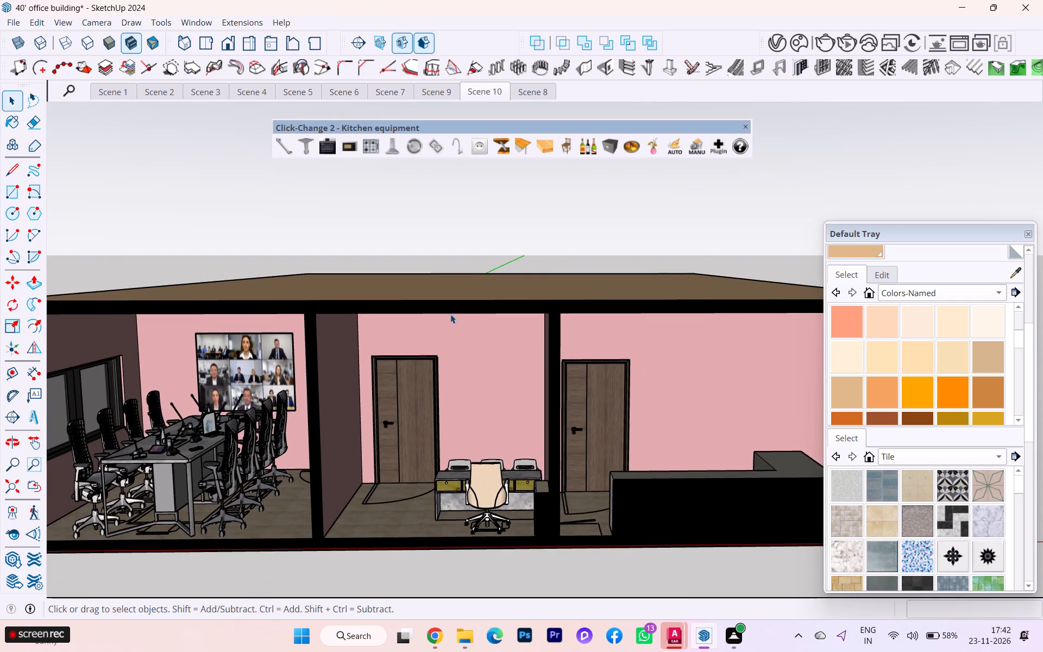
scroll(543, 296, "down", 2)
scroll(642, 281, "down", 1)
scroll(642, 282, "up", 1)
scroll(642, 282, "down", 1)
scroll(357, 307, "up", 1)
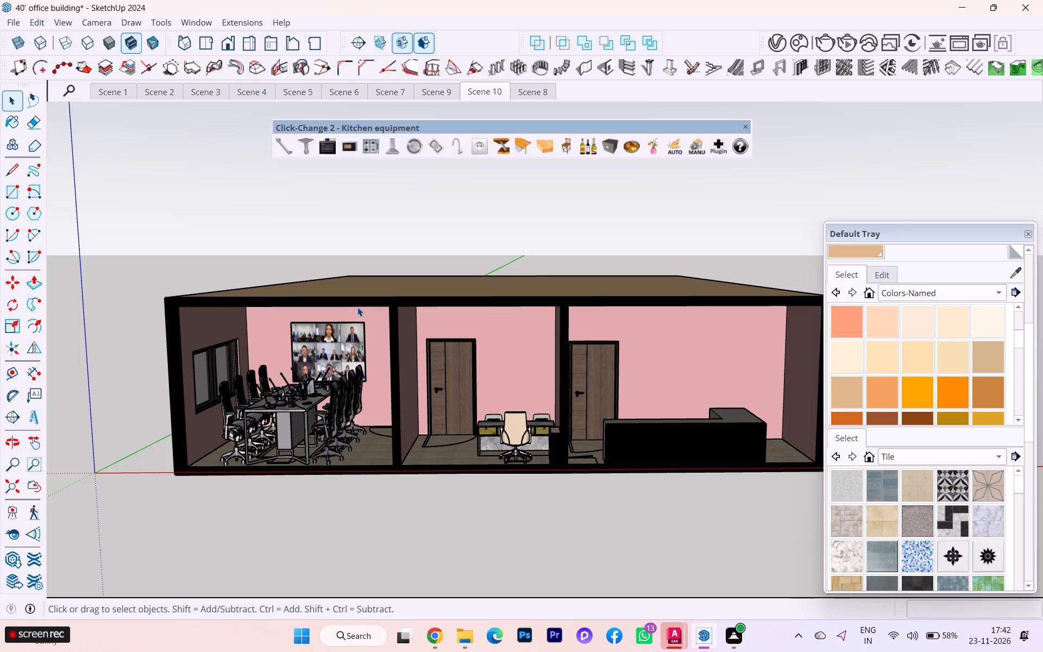
scroll(224, 302, "down", 2)
scroll(638, 393, "up", 2)
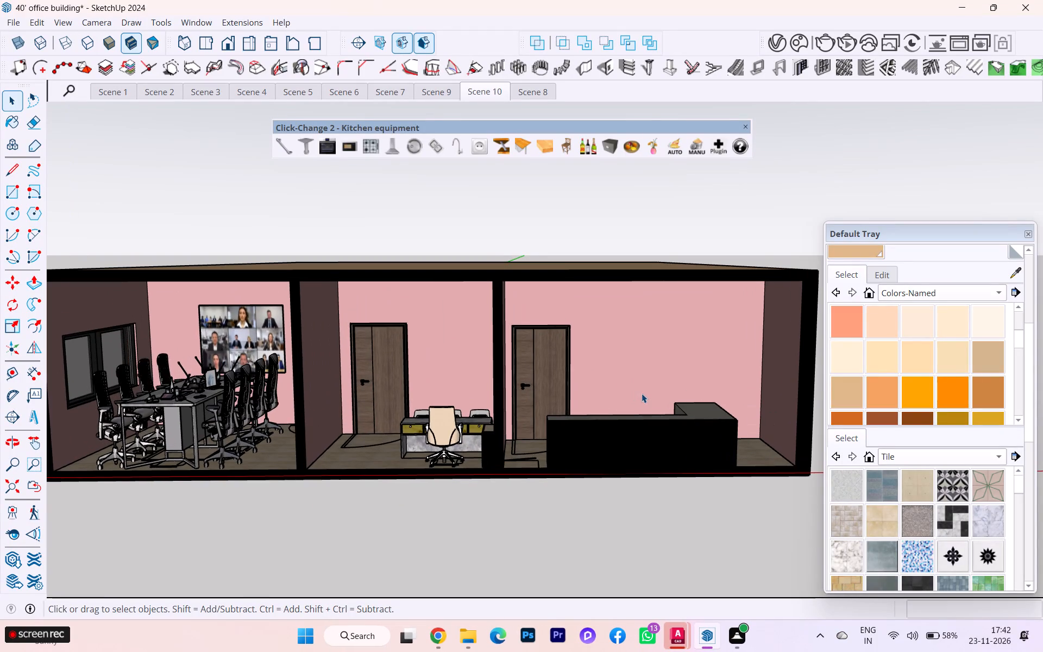
scroll(667, 388, "down", 1)
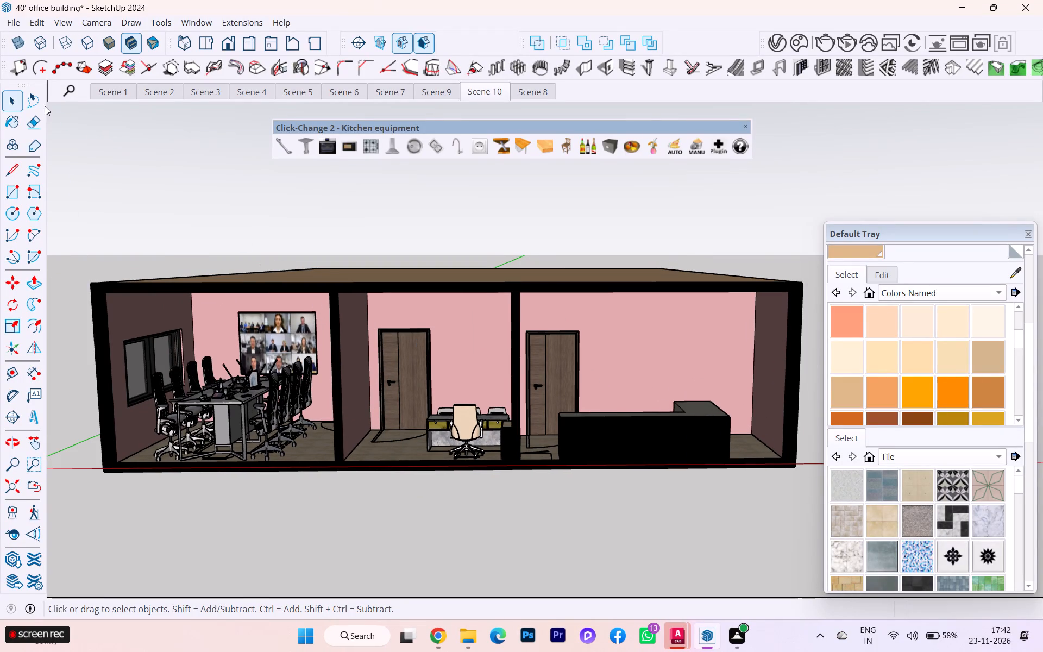
scroll(607, 560, "up", 1)
scroll(607, 559, "down", 2)
scroll(608, 557, "up", 1)
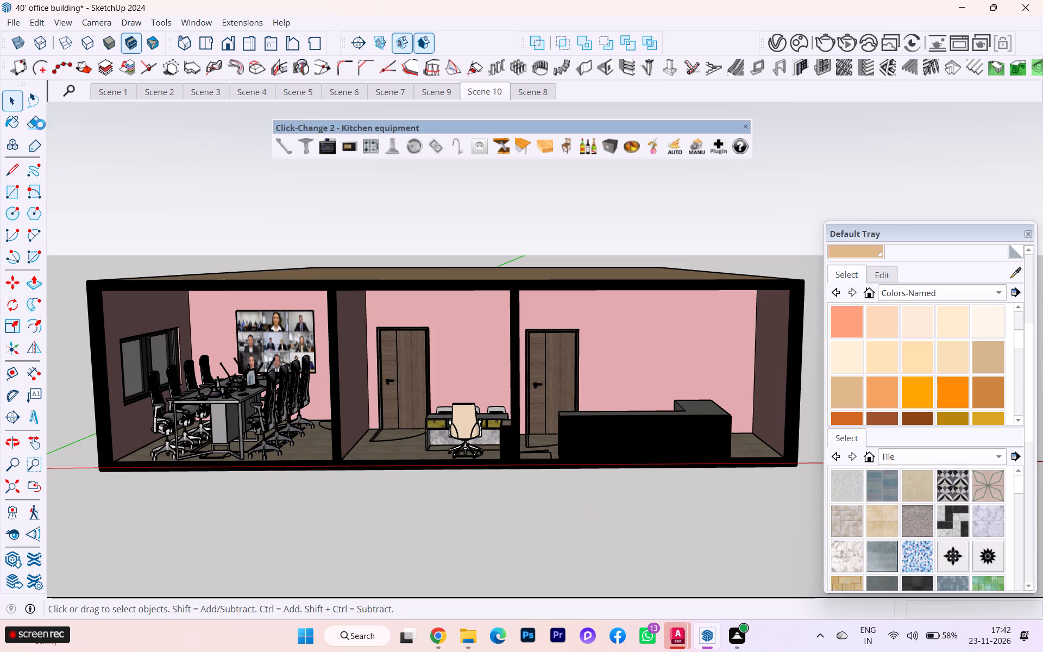
Set the camera to parallel projection with the standard front view and update Scene 10 with it.
left_click(80, 26)
left_click(95, 21)
left_click(96, 18)
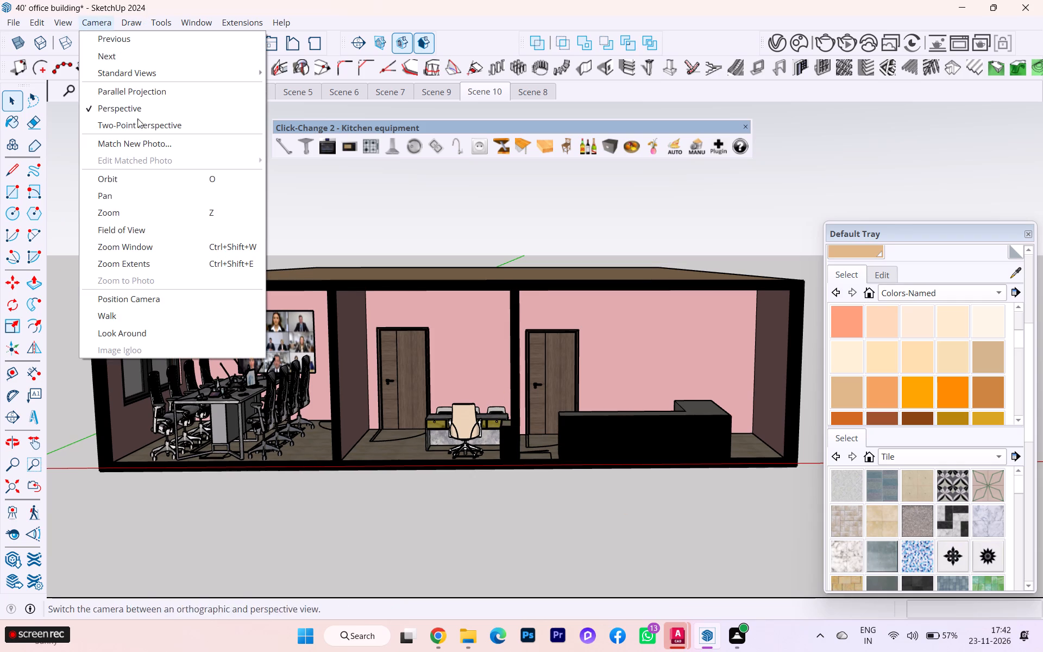
left_click(130, 92)
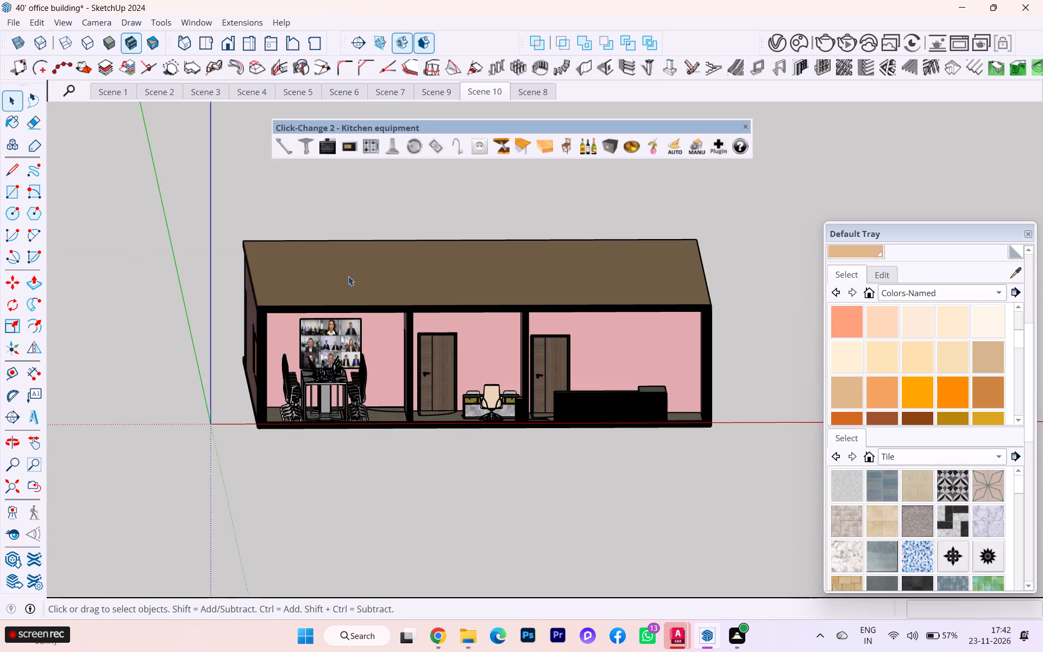
scroll(601, 296, "up", 2)
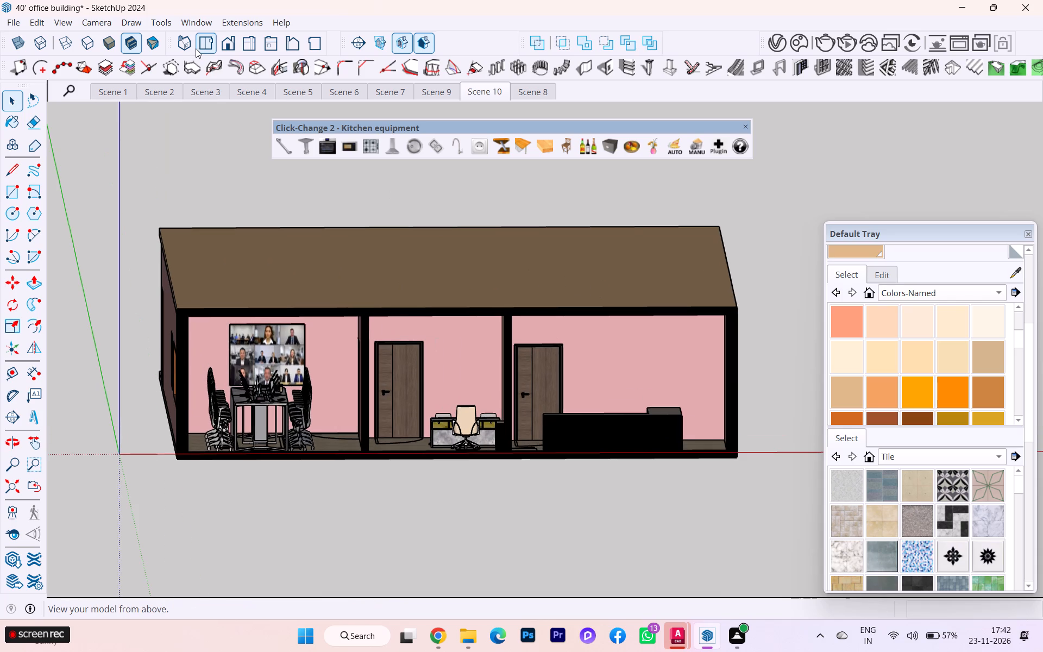
left_click(196, 48)
left_click(227, 44)
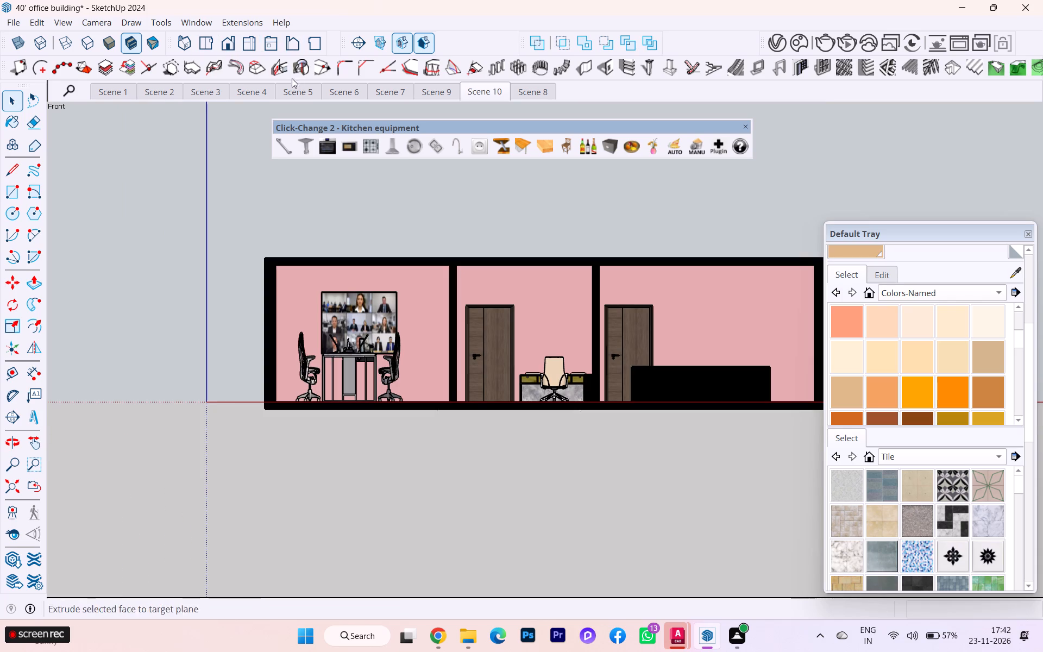
right_click(492, 92)
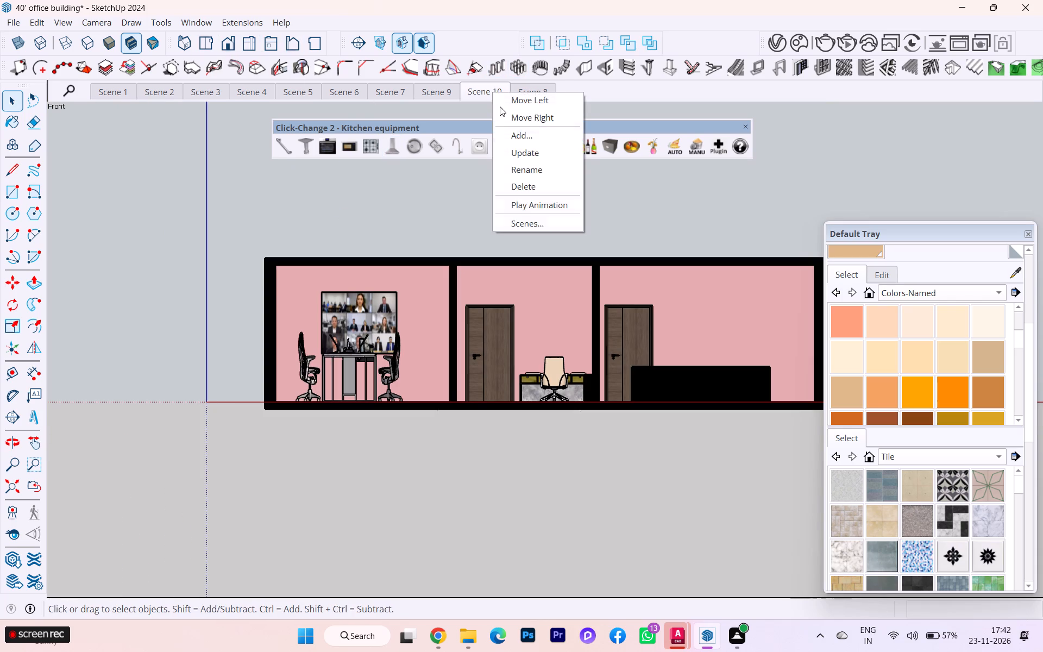
left_click(526, 149)
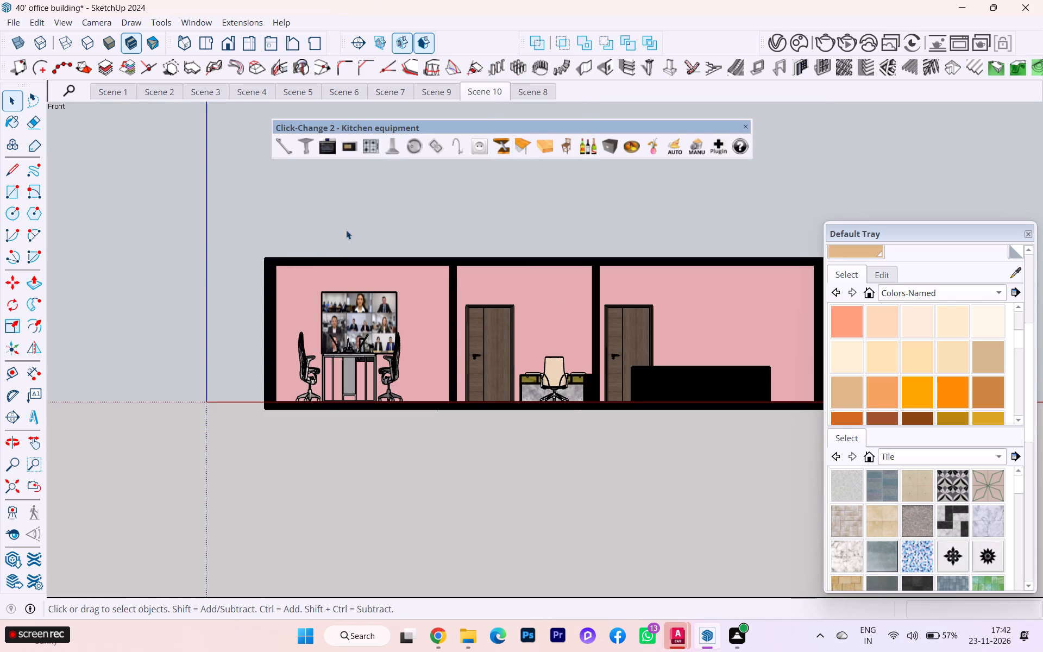
Open Scene 1 and examine the cut floor plan around the central workstation counter and surrounding rooms.
left_click(115, 91)
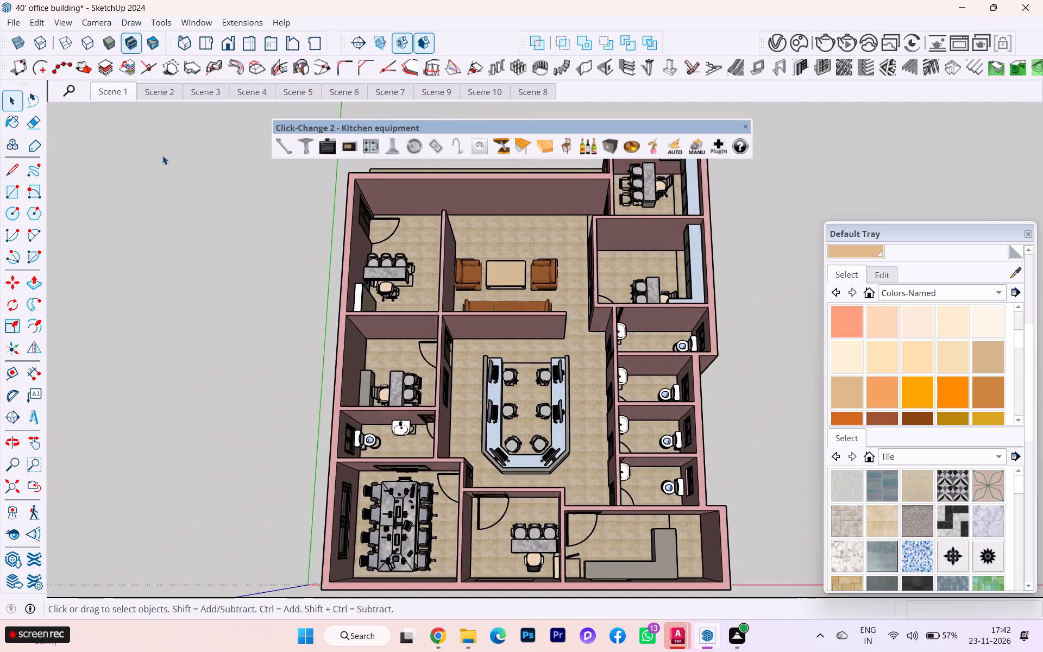
scroll(482, 357, "up", 4)
scroll(494, 360, "down", 1)
scroll(496, 361, "up", 2)
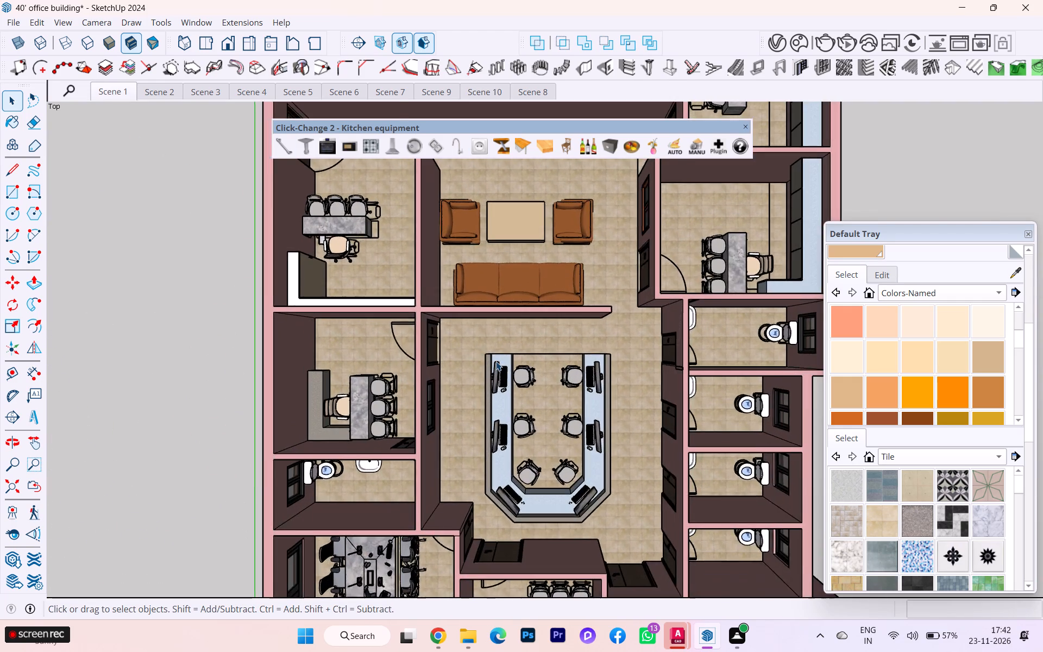
scroll(496, 361, "up", 7)
scroll(319, 210, "down", 2)
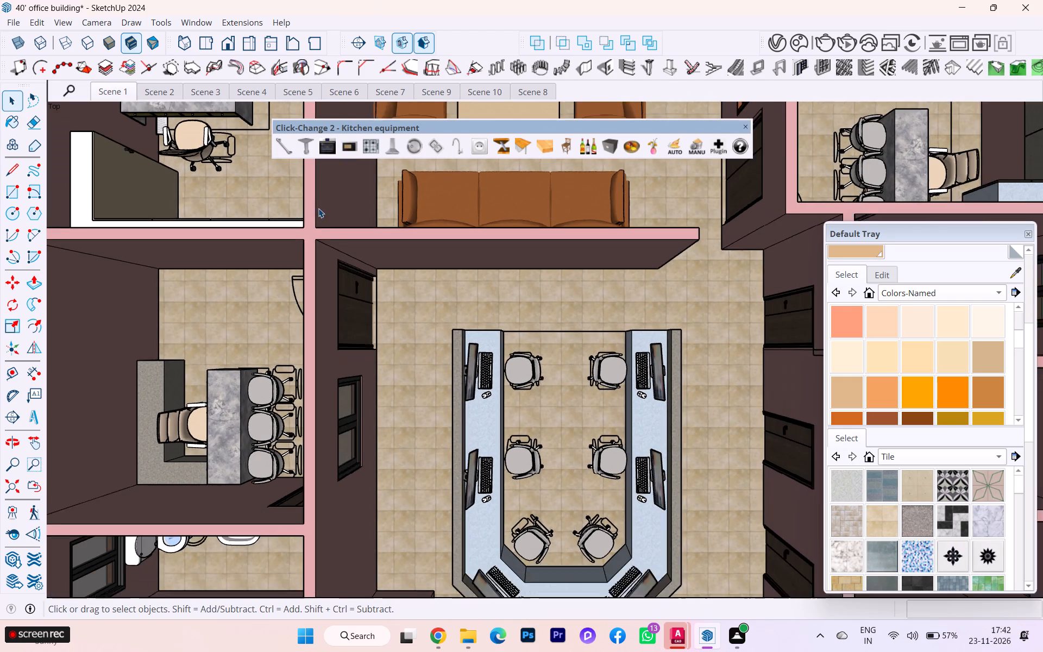
scroll(318, 208, "down", 2)
scroll(325, 202, "up", 1)
scroll(325, 202, "down", 1)
scroll(558, 384, "up", 4)
scroll(569, 388, "down", 1)
scroll(569, 388, "up", 1)
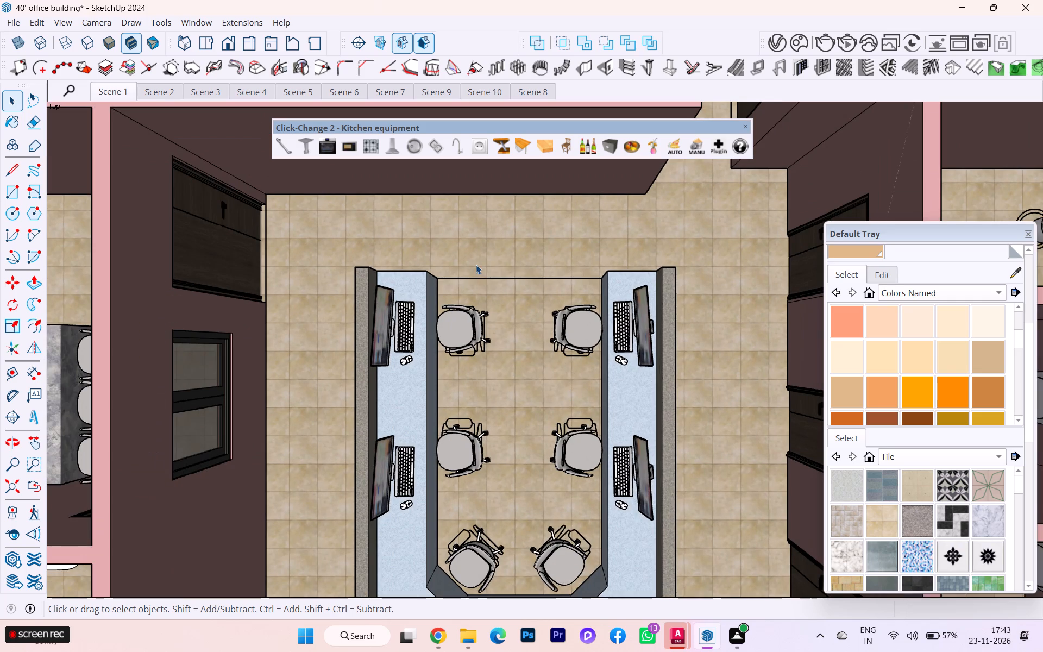
scroll(473, 262, "down", 3)
middle_click_drag(472, 266, 254, 132)
middle_click_drag(495, 287, 452, 284)
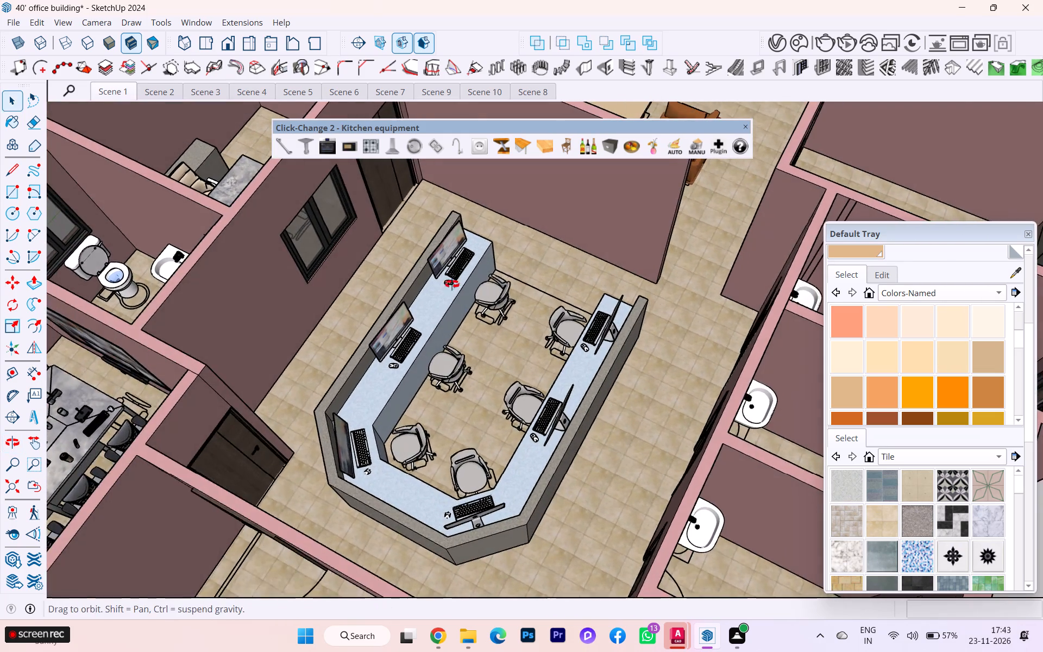
middle_click_drag(452, 284, 176, 229)
scroll(431, 297, "up", 2)
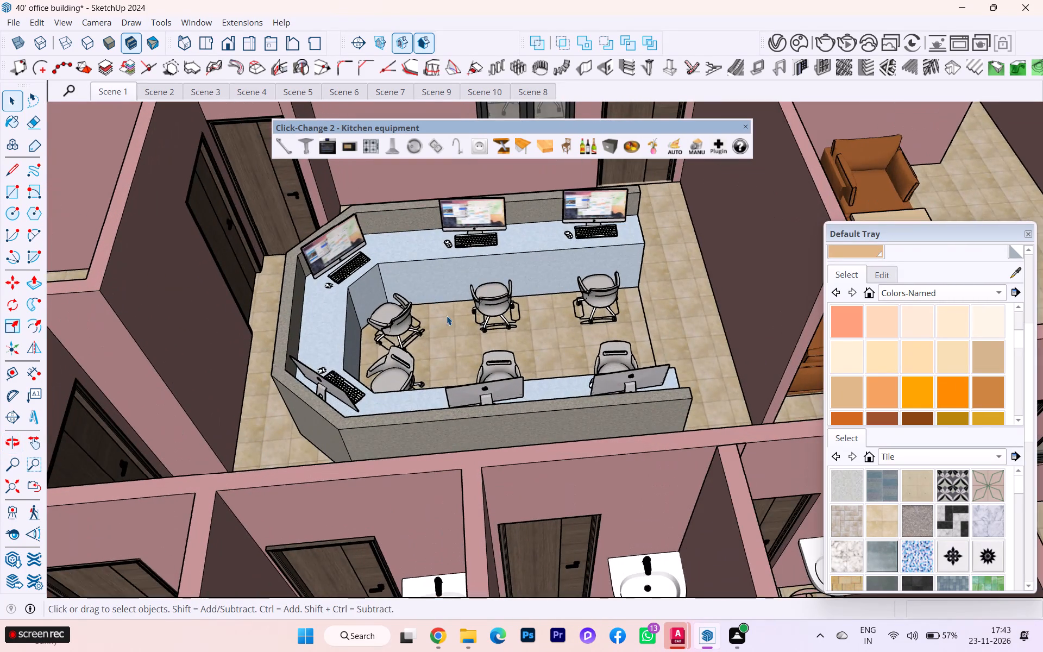
scroll(461, 339, "down", 3)
scroll(480, 466, "up", 3)
scroll(481, 467, "down", 3)
scroll(502, 485, "up", 1)
scroll(502, 485, "down", 5)
scroll(504, 506, "up", 1)
scroll(504, 506, "down", 2)
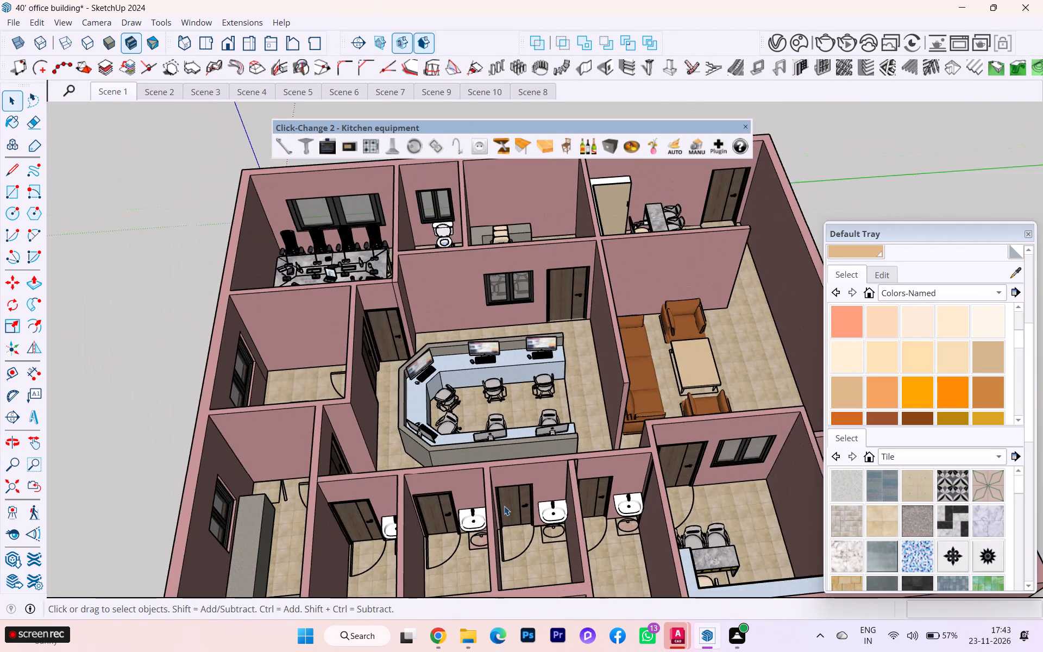
middle_click_drag(504, 506, 489, 565)
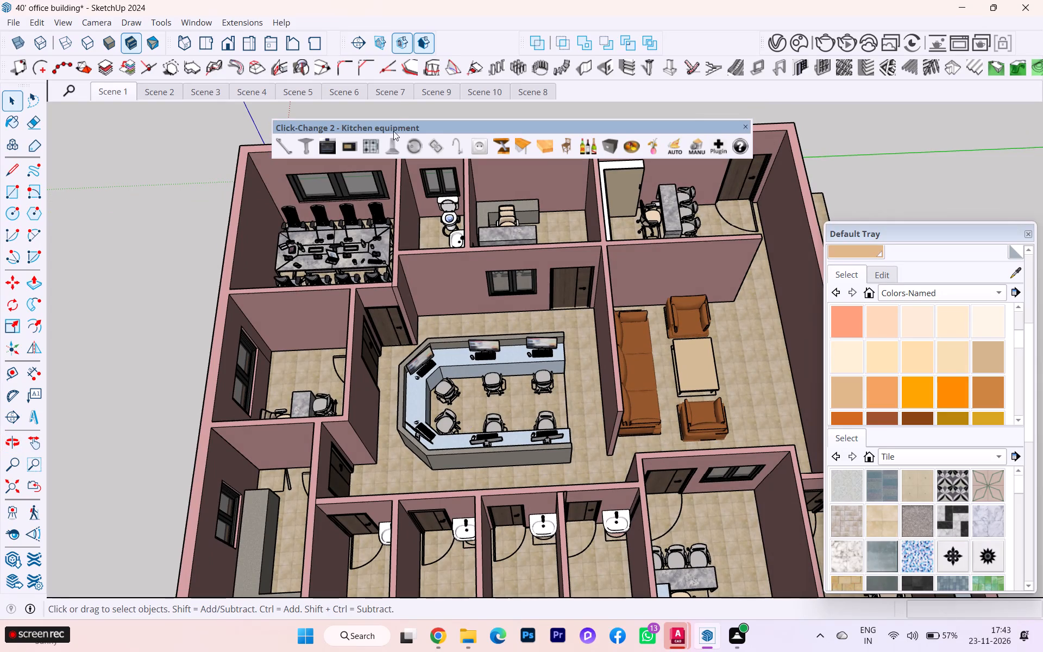
Place a horizontal section plane on the floor inside the central workstation counter, accepting the default name and symbol.
left_click(361, 42)
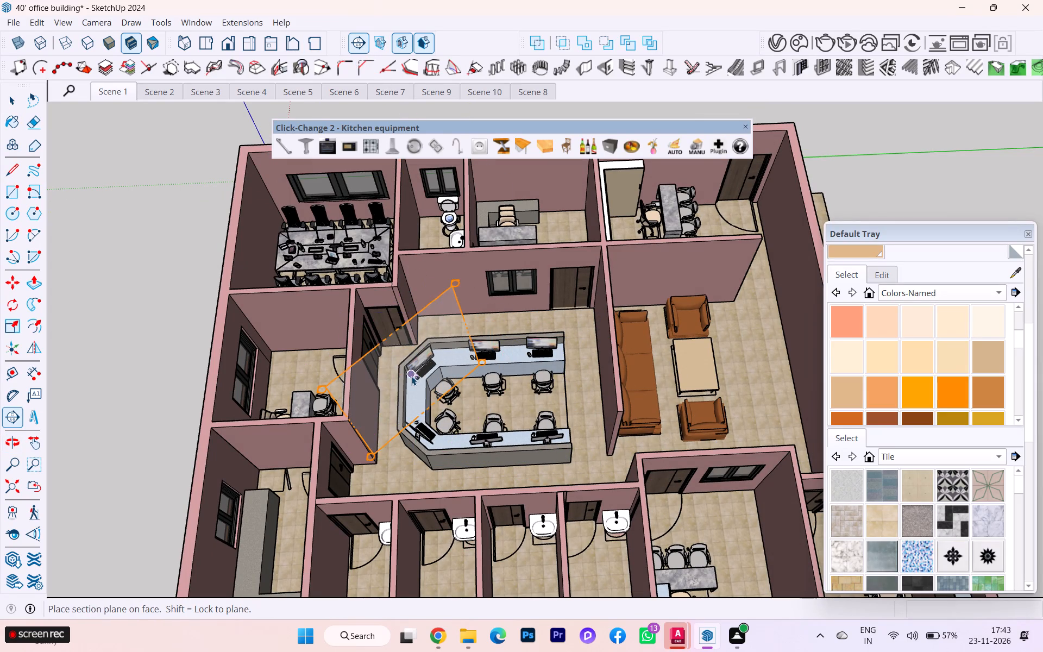
left_click(478, 381)
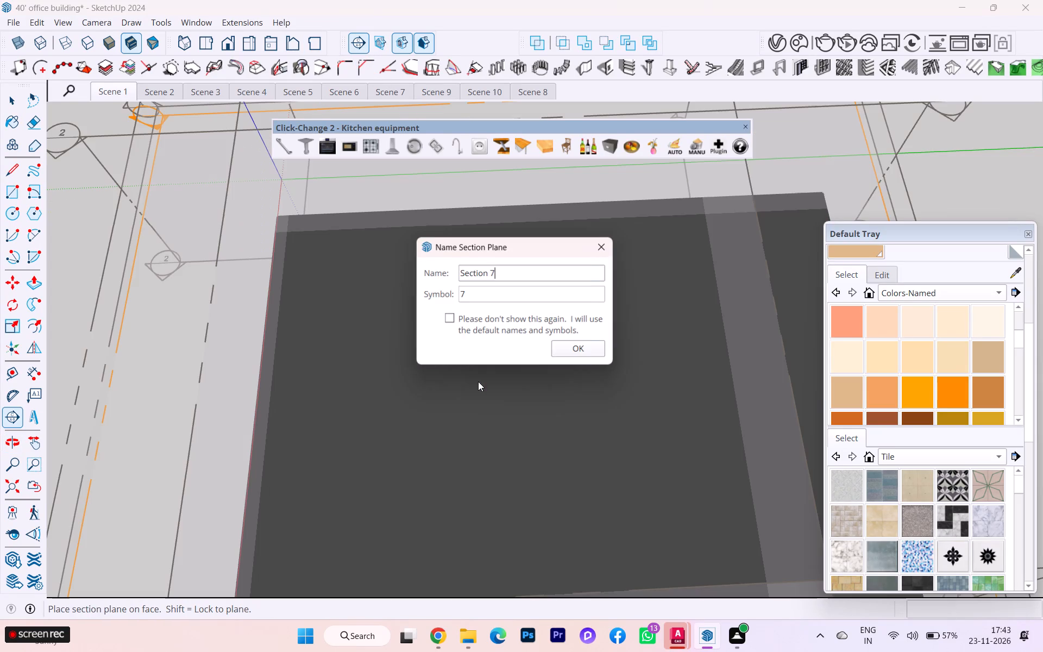
left_click(564, 350)
Move the new horizontal section plane up about 2' 10 15/16" so it cuts through the walls and furniture.
scroll(394, 267, "down", 3)
scroll(391, 267, "up", 1)
scroll(409, 293, "down", 1)
scroll(409, 293, "up", 1)
scroll(409, 293, "down", 1)
scroll(409, 293, "up", 3)
scroll(442, 315, "down", 7)
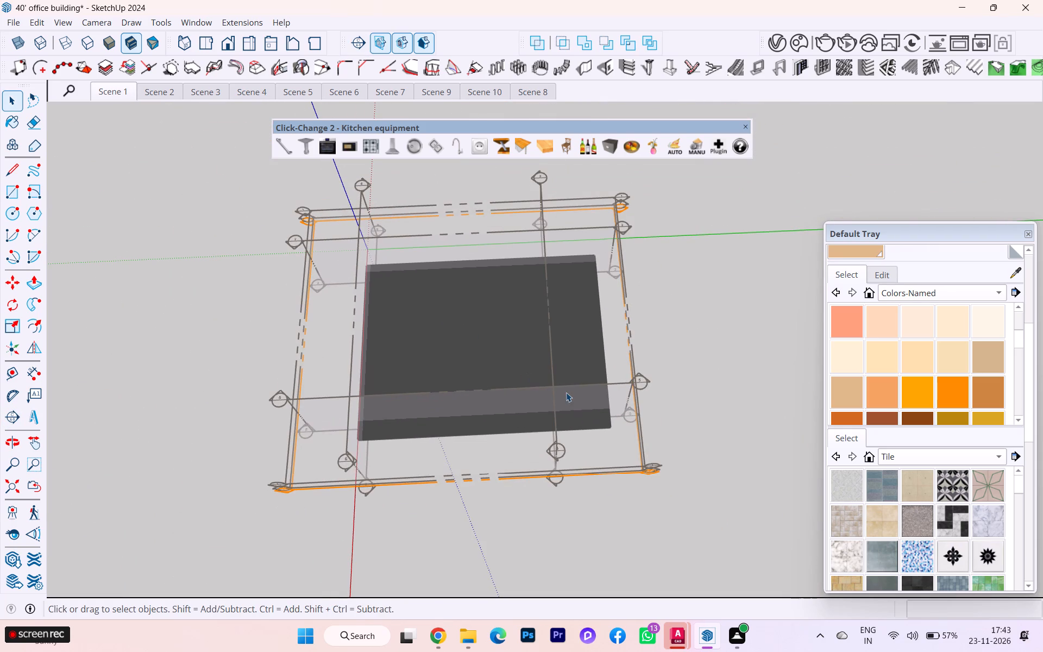
left_click(491, 345)
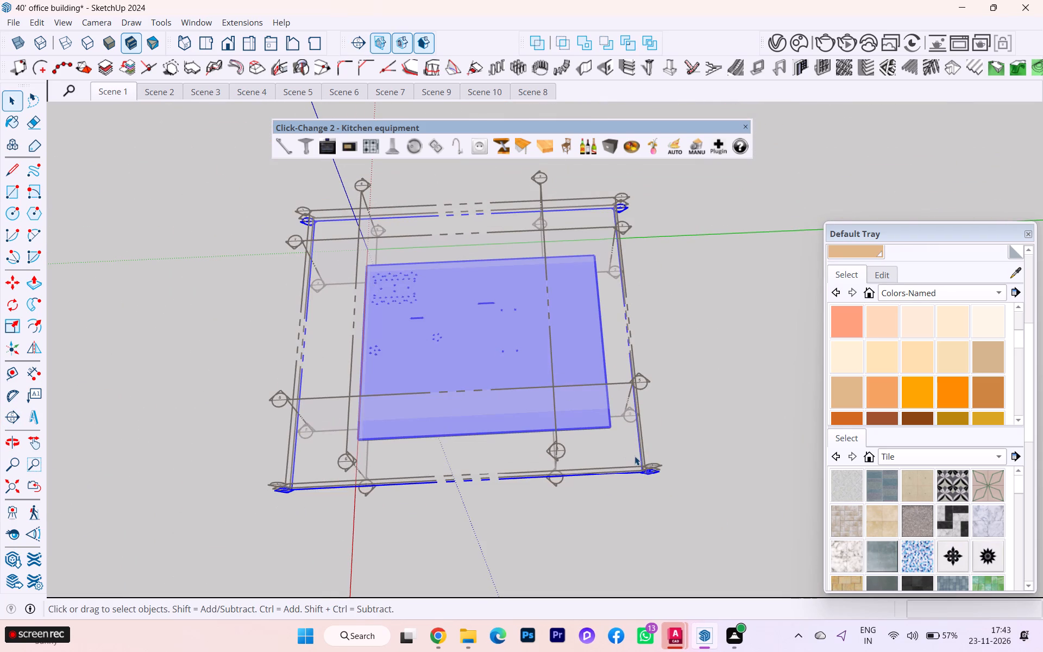
key("m")
left_click(645, 471)
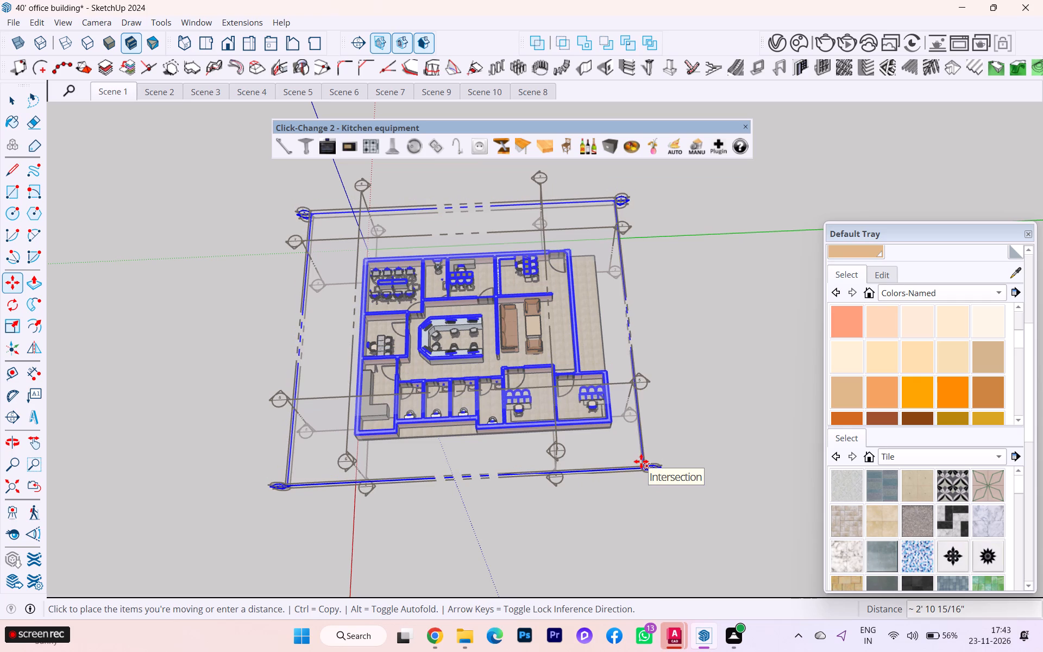
left_click(641, 461)
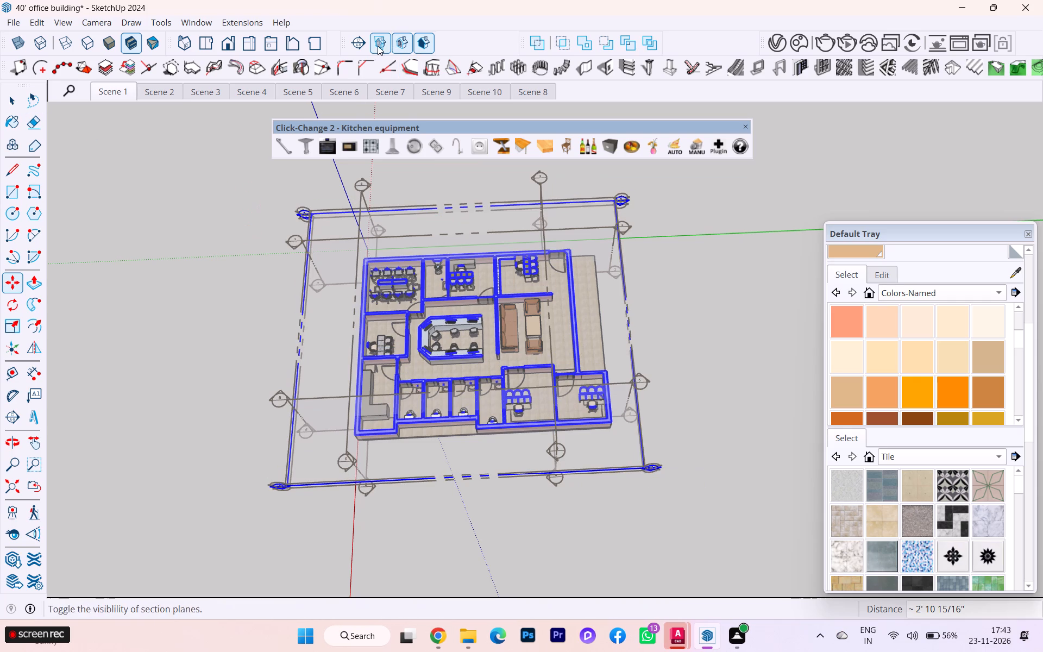
Hide the section planes so only the filled horizontal cut of the building is displayed.
left_click(378, 46)
Examine the horizontally cut floor plan around the central workstation counter, the lounge seating and the surrounding rooms.
scroll(479, 306, "up", 3)
scroll(480, 314, "down", 1)
scroll(497, 364, "up", 2)
scroll(498, 364, "down", 1)
scroll(498, 364, "up", 1)
scroll(498, 365, "down", 1)
scroll(498, 365, "up", 7)
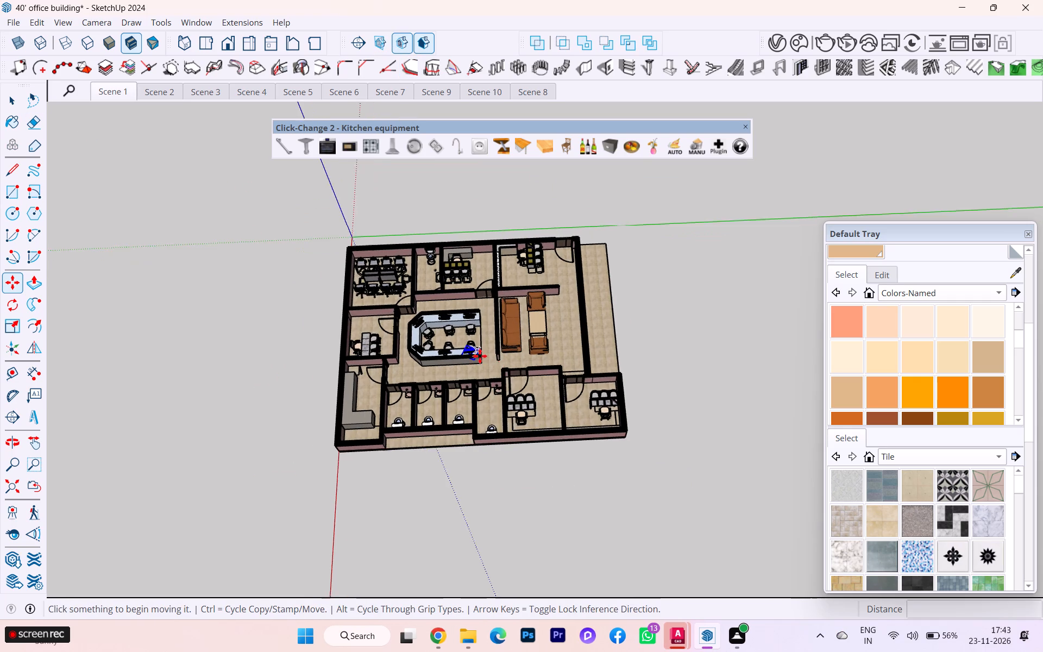
scroll(480, 356, "up", 3)
scroll(424, 354, "down", 1)
scroll(424, 354, "up", 6)
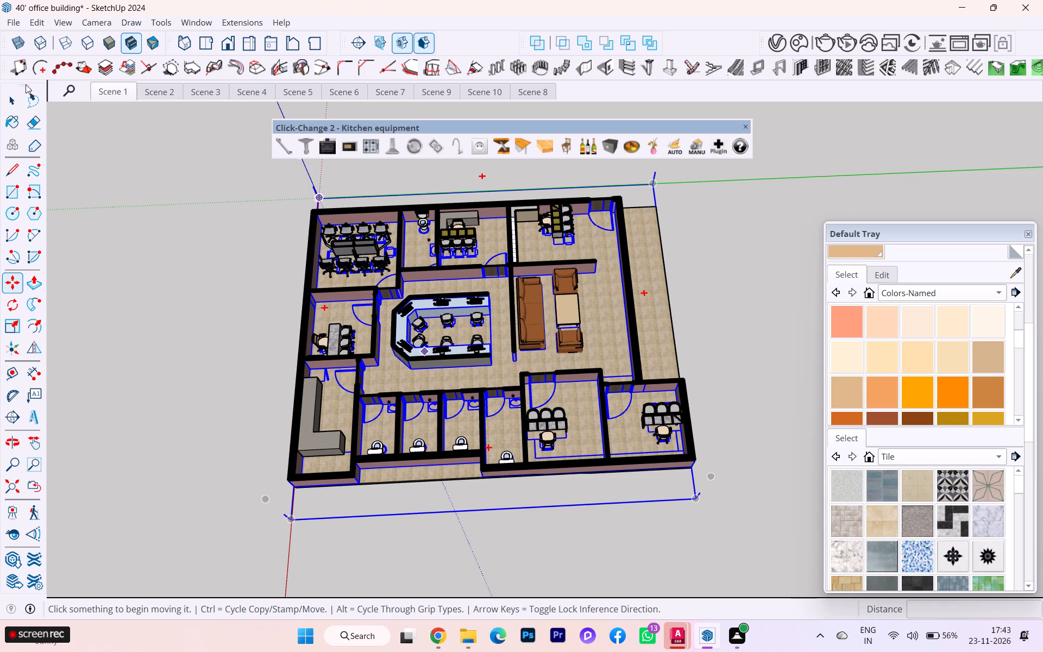
left_click(11, 93)
scroll(407, 274, "up", 6)
scroll(450, 299, "up", 2)
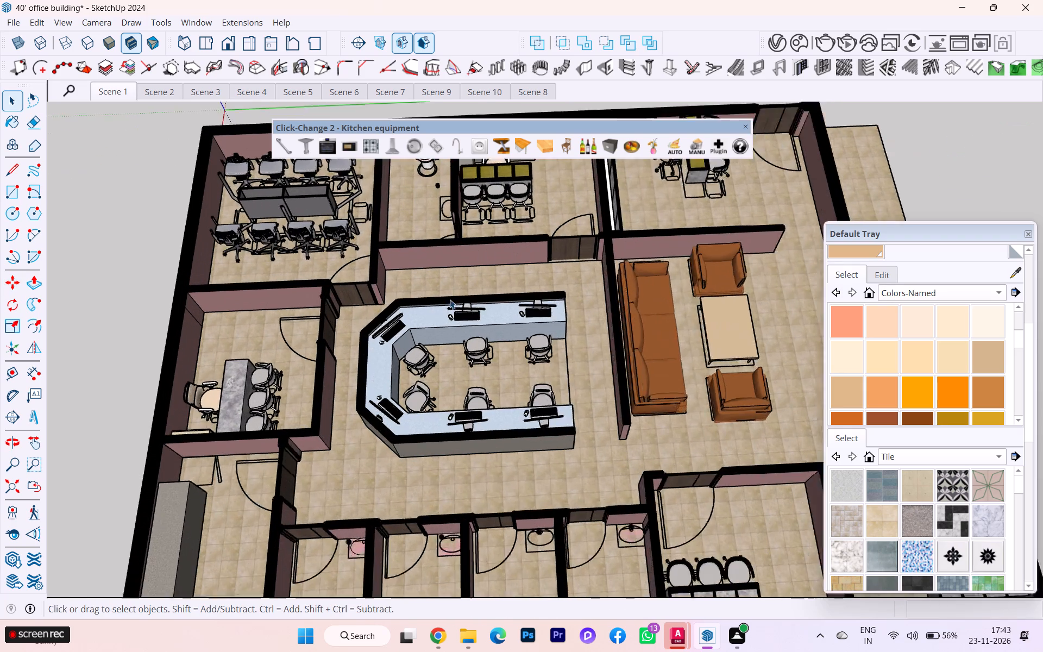
scroll(450, 299, "up", 1)
scroll(274, 261, "down", 1)
scroll(274, 261, "up", 1)
scroll(274, 261, "down", 2)
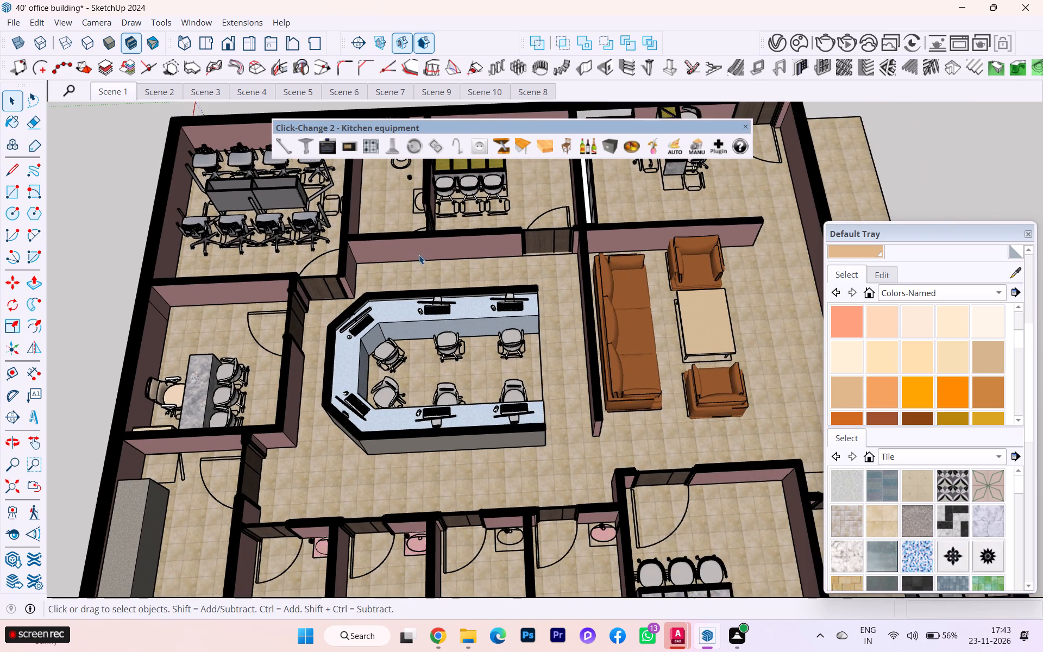
scroll(420, 255, "down", 3)
scroll(481, 254, "down", 1)
scroll(481, 254, "up", 11)
scroll(482, 247, "down", 2)
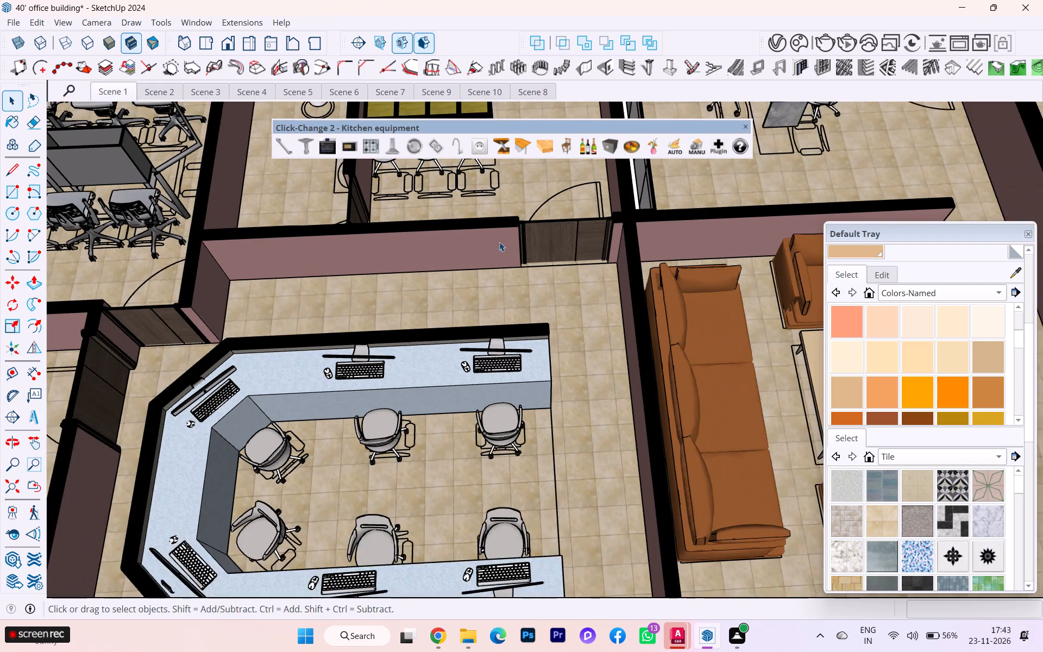
scroll(505, 241, "down", 3)
scroll(549, 239, "down", 2)
scroll(549, 239, "up", 1)
scroll(549, 239, "down", 4)
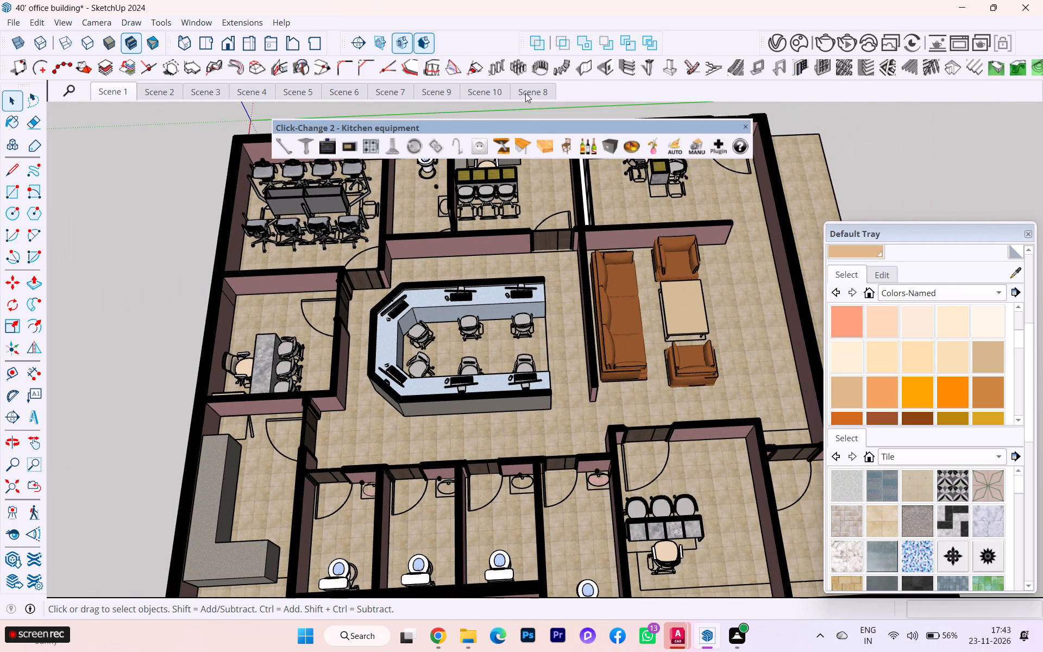
Add a scene after Scene 1 for the horizontal plan cut and update it with the whole floor in view.
right_click(115, 92)
left_click(153, 137)
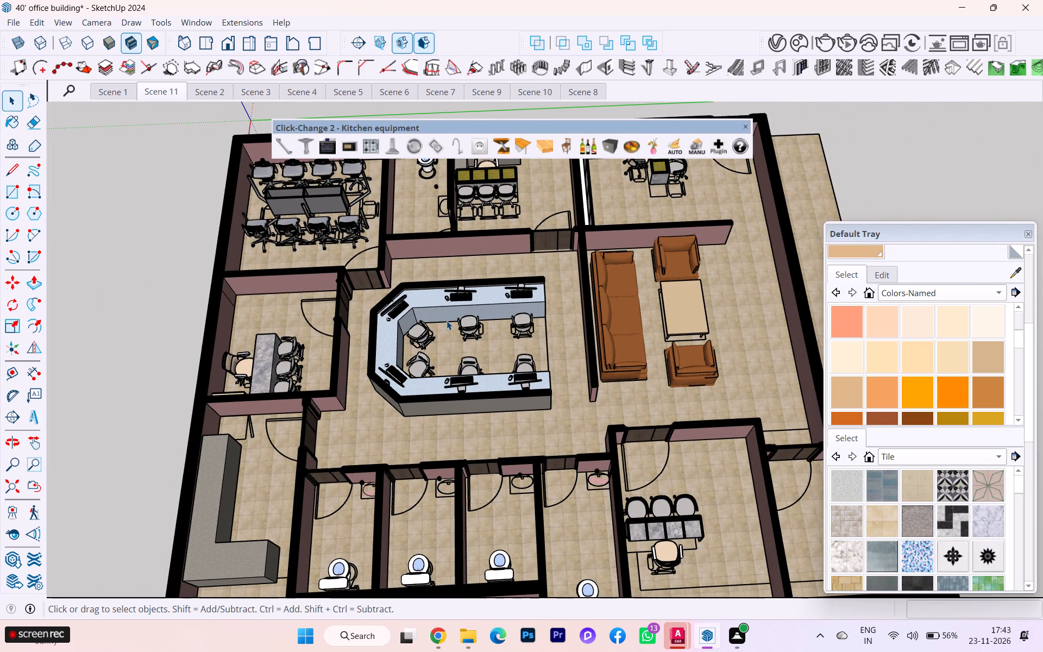
scroll(453, 321, "down", 3)
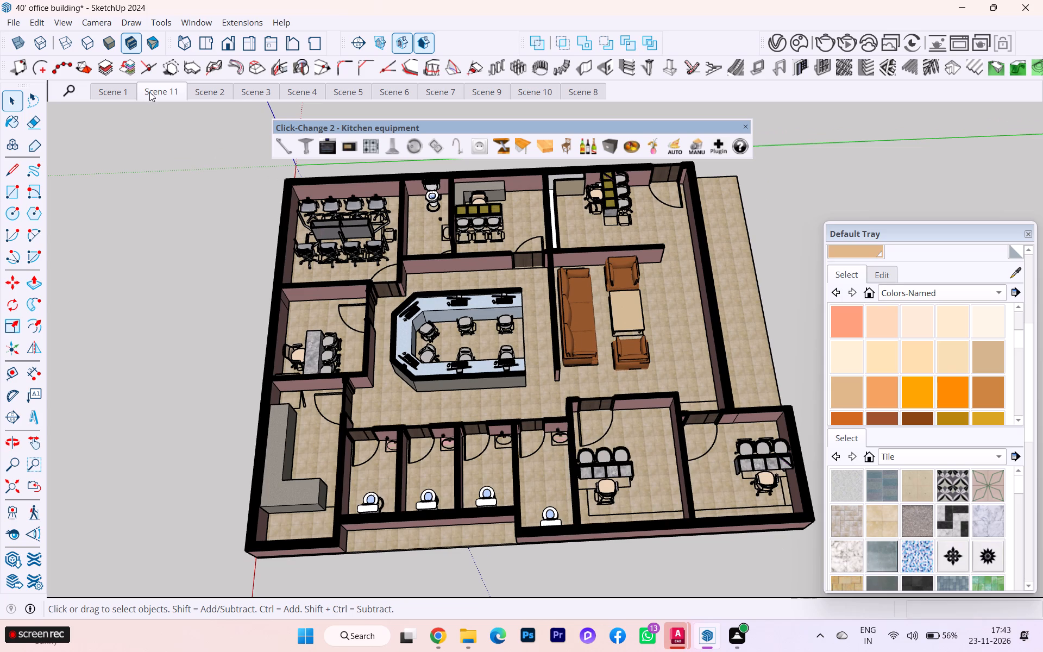
right_click(150, 92)
left_click(201, 157)
Examine the cut office interior from several angles, including the toilets, workstation counter, lounge and desk rooms.
scroll(431, 313, "up", 3)
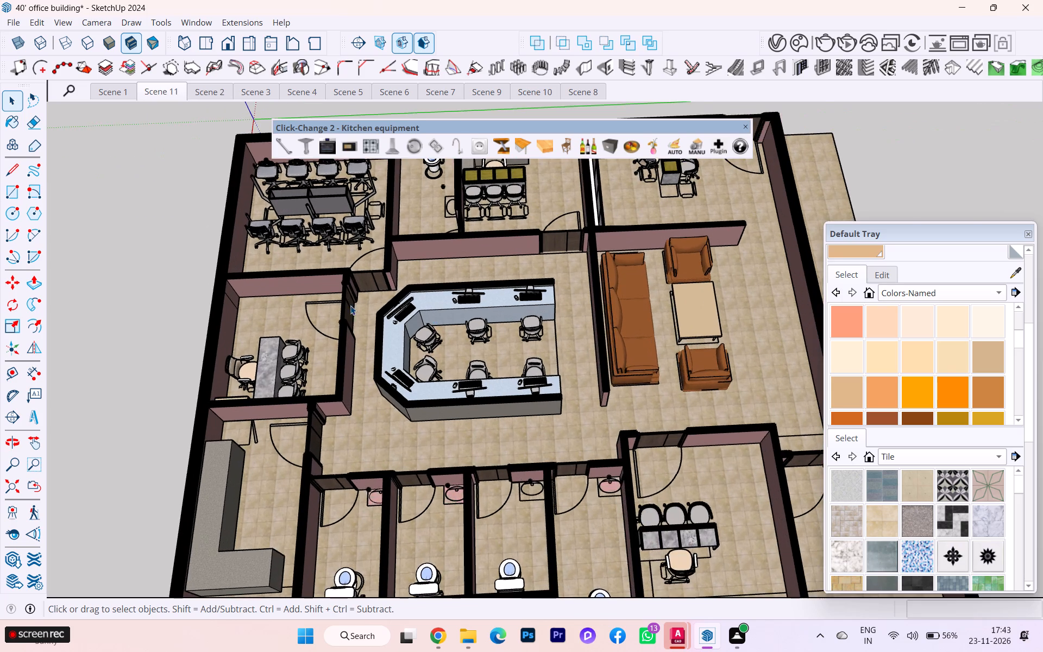
scroll(329, 308, "up", 2)
scroll(236, 283, "down", 4)
middle_click_drag(298, 298, 64, 261)
scroll(298, 298, "down", 1)
scroll(405, 344, "up", 4)
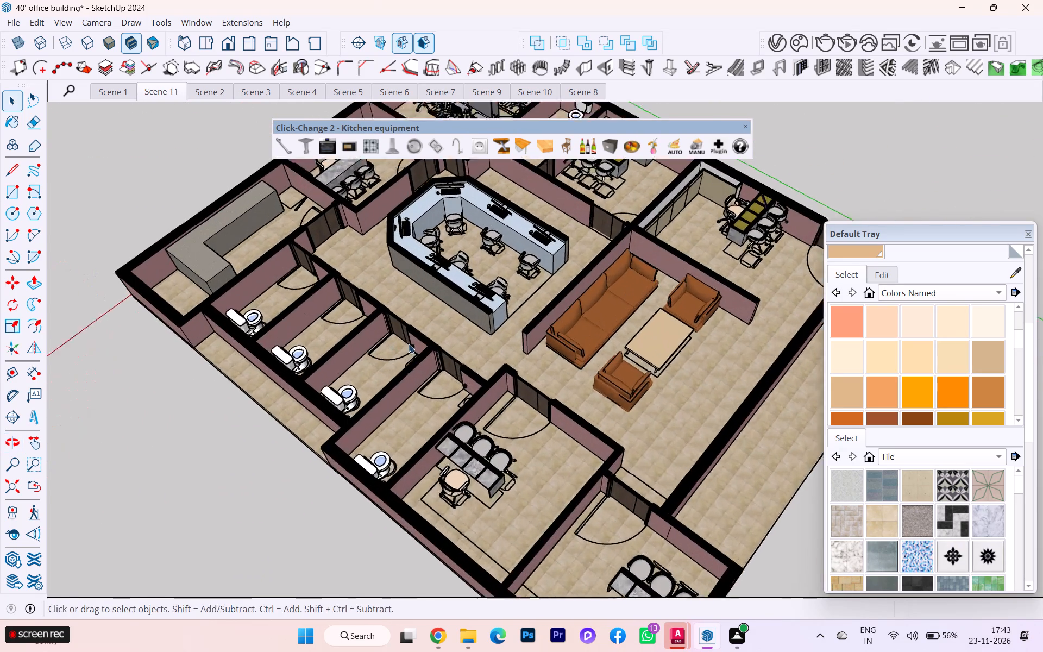
scroll(421, 339, "down", 1)
middle_click_drag(421, 339, 134, 232)
scroll(398, 261, "down", 2)
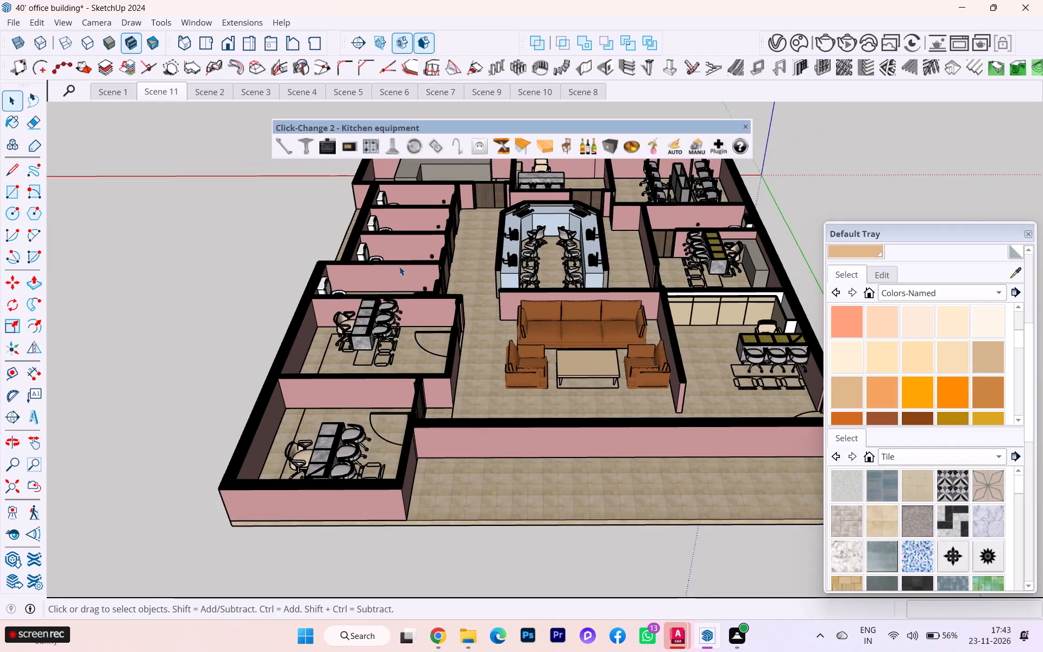
scroll(426, 276, "down", 1)
scroll(426, 276, "up", 3)
scroll(424, 279, "down", 2)
scroll(424, 279, "up", 2)
scroll(365, 290, "down", 3)
scroll(357, 292, "up", 1)
scroll(357, 292, "down", 2)
scroll(582, 271, "up", 2)
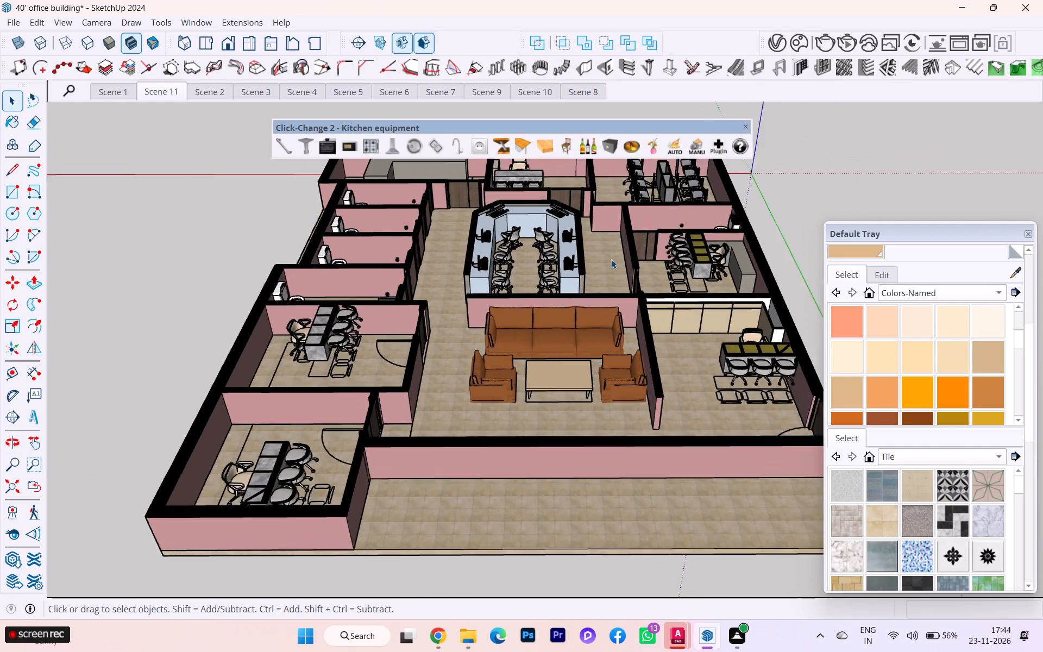
scroll(611, 259, "up", 3)
middle_click_drag(576, 263, 918, 257)
scroll(550, 278, "down", 1)
middle_click_drag(554, 278, 641, 283)
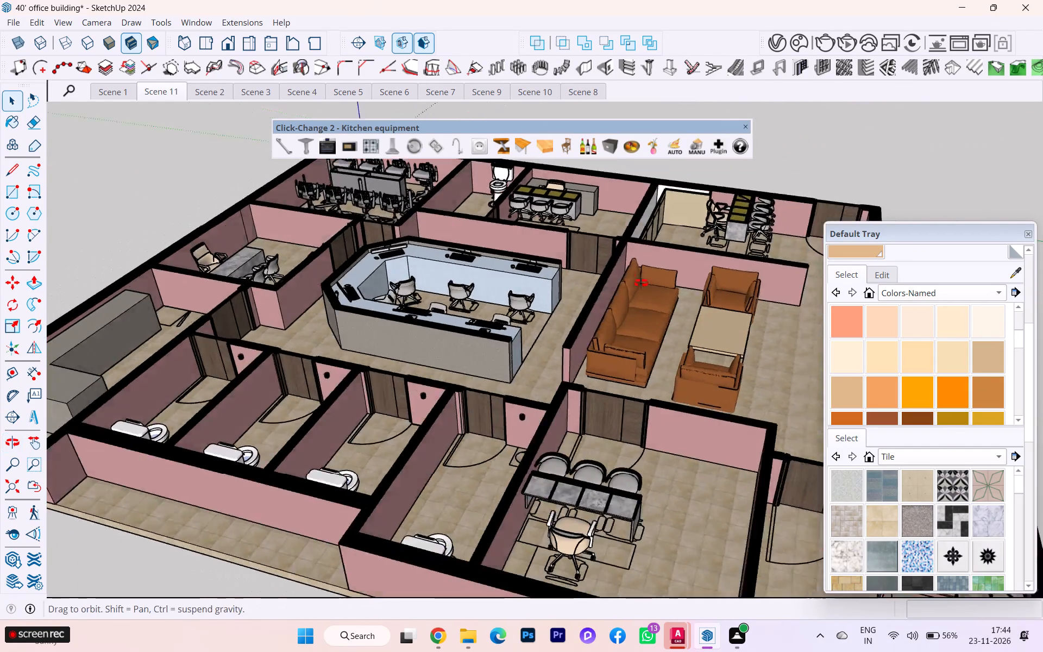
middle_click_drag(641, 283, 884, 283)
scroll(612, 286, "down", 1)
middle_click_drag(610, 286, 582, 369)
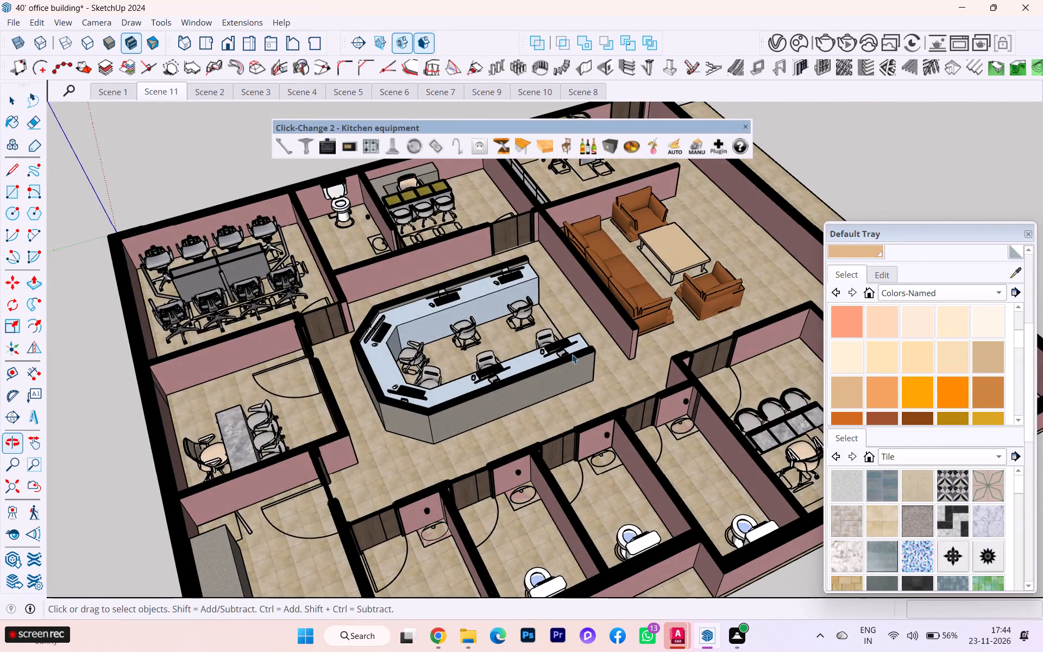
scroll(568, 331, "down", 4)
scroll(568, 331, "up", 2)
scroll(568, 331, "down", 3)
scroll(568, 331, "up", 1)
scroll(568, 331, "down", 3)
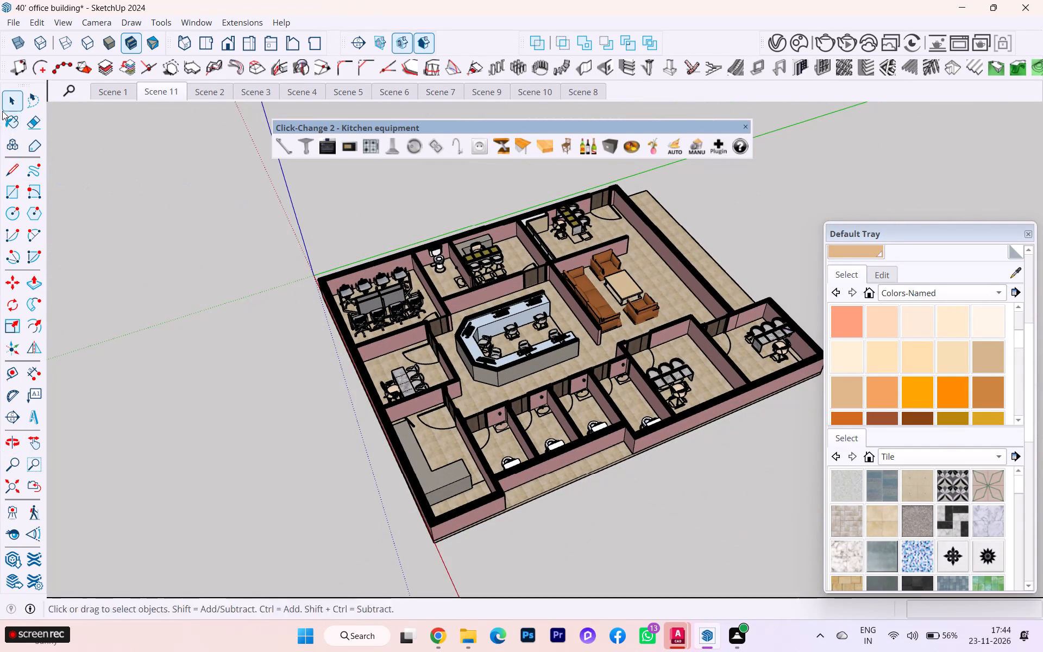
left_click(7, 102)
left_click(219, 185)
scroll(208, 198, "down", 1)
scroll(208, 199, "up", 1)
scroll(208, 200, "down", 2)
scroll(208, 202, "up", 4)
scroll(208, 203, "down", 4)
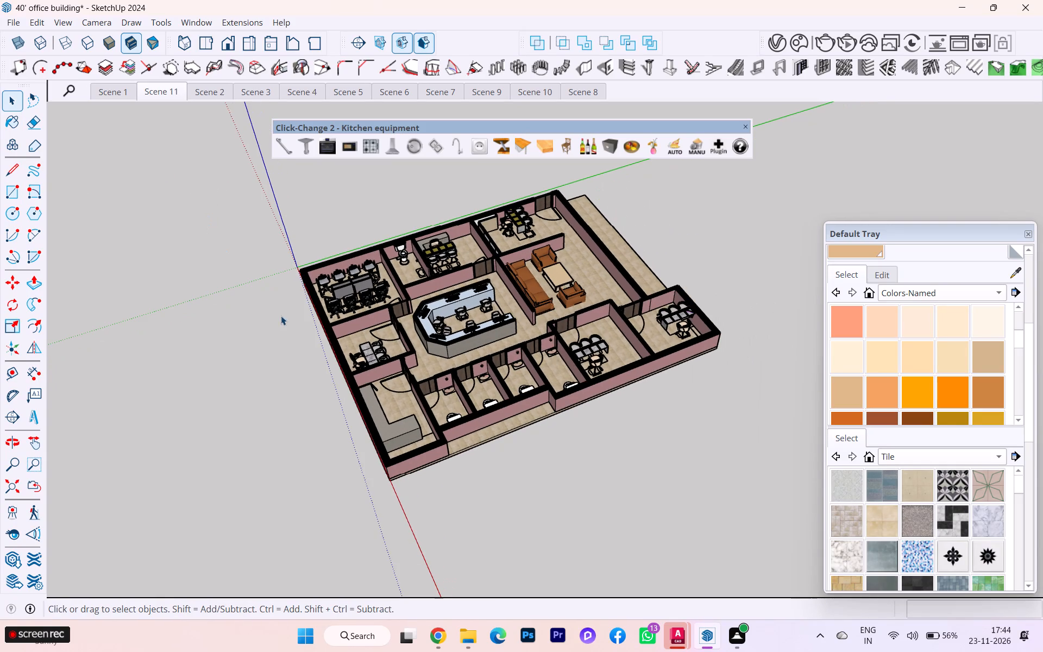
scroll(448, 312, "up", 3)
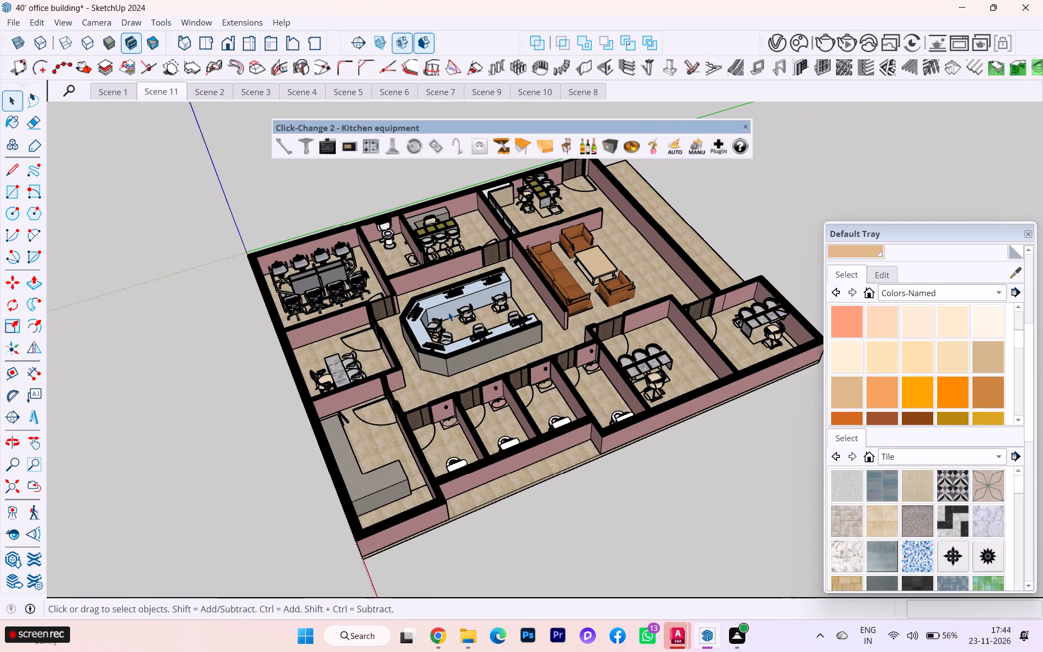
scroll(448, 312, "up", 2)
scroll(448, 312, "down", 3)
scroll(448, 312, "up", 1)
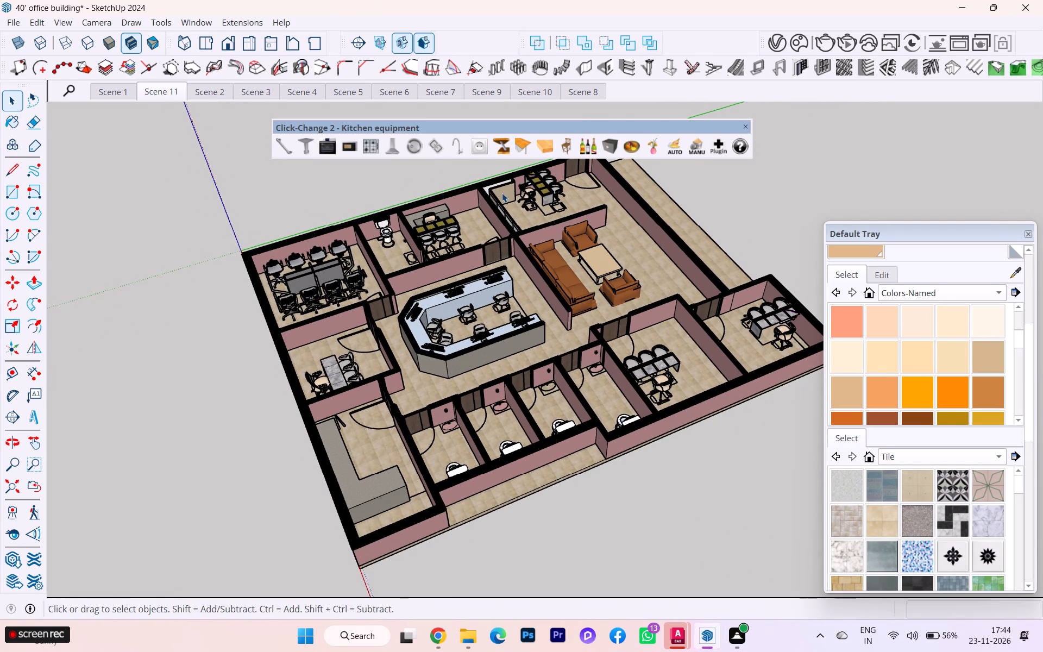
Turn off the display of section cuts and section fill.
left_click(405, 42)
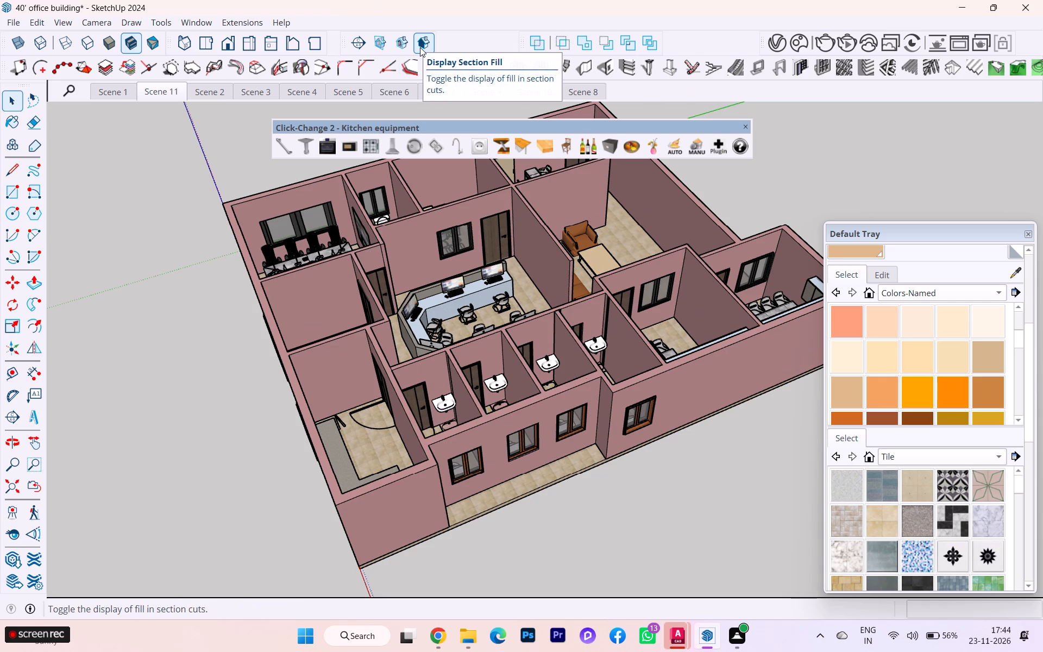
left_click(420, 47)
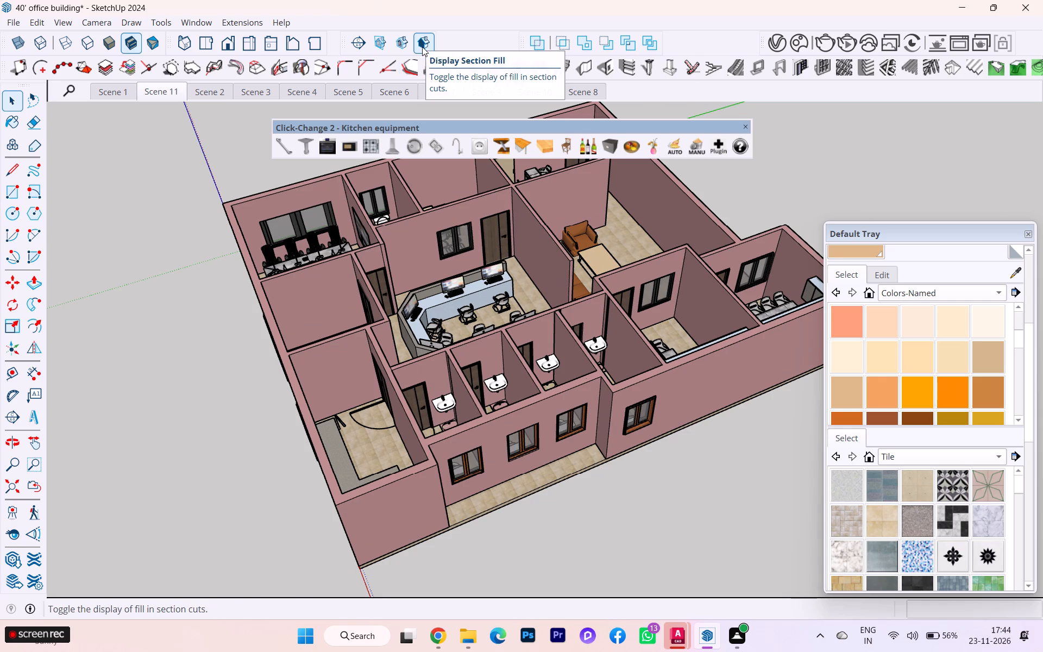
Turn on the display of hidden objects for the uncut building.
left_click(145, 246)
scroll(263, 193, "down", 2)
scroll(277, 198, "up", 4)
scroll(281, 200, "down", 6)
scroll(331, 230, "down", 3)
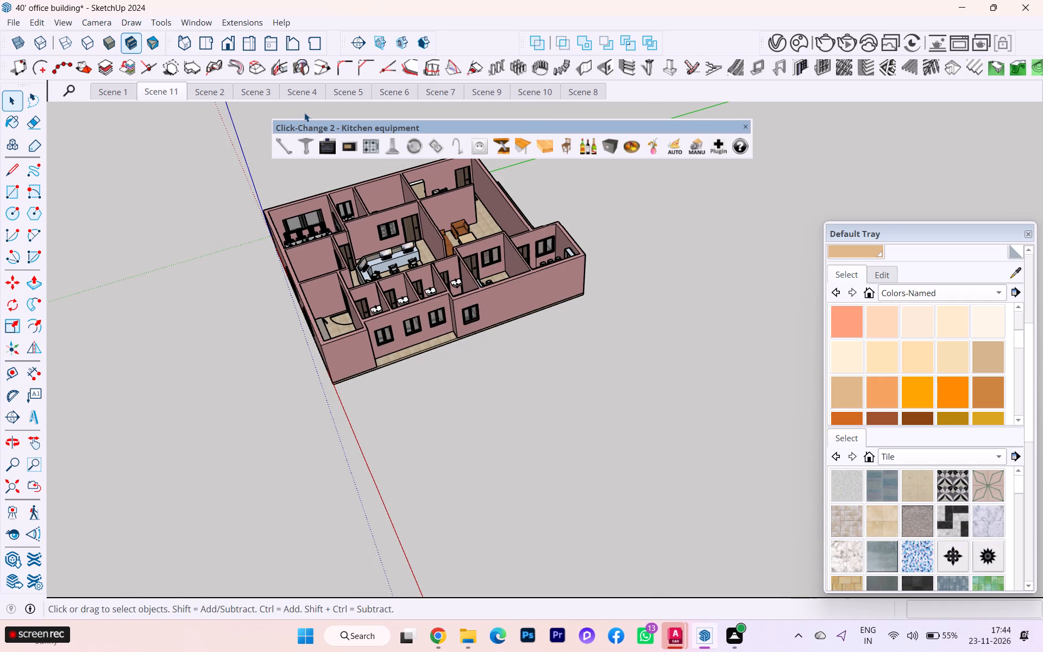
key("u")
scroll(276, 256, "up", 2)
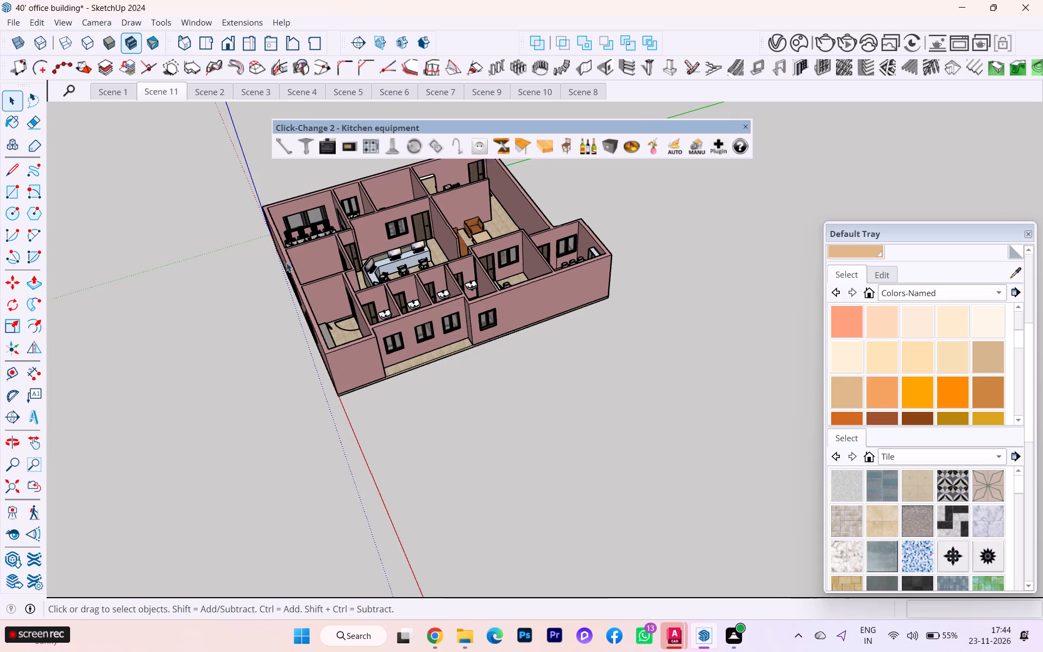
scroll(286, 262, "up", 1)
scroll(376, 189, "up", 3)
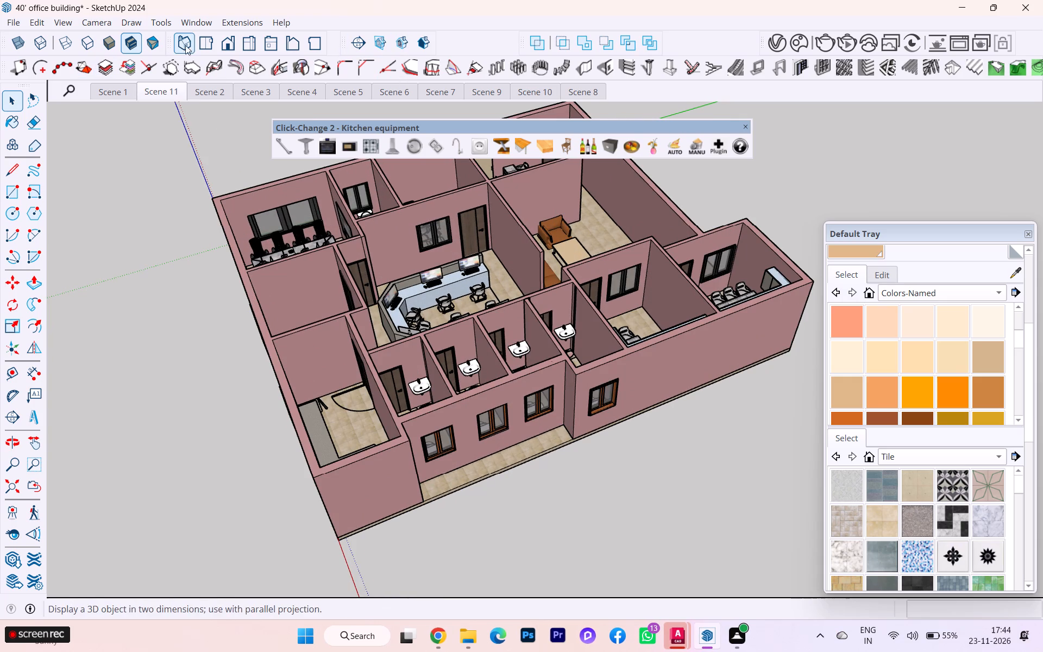
left_click(68, 20)
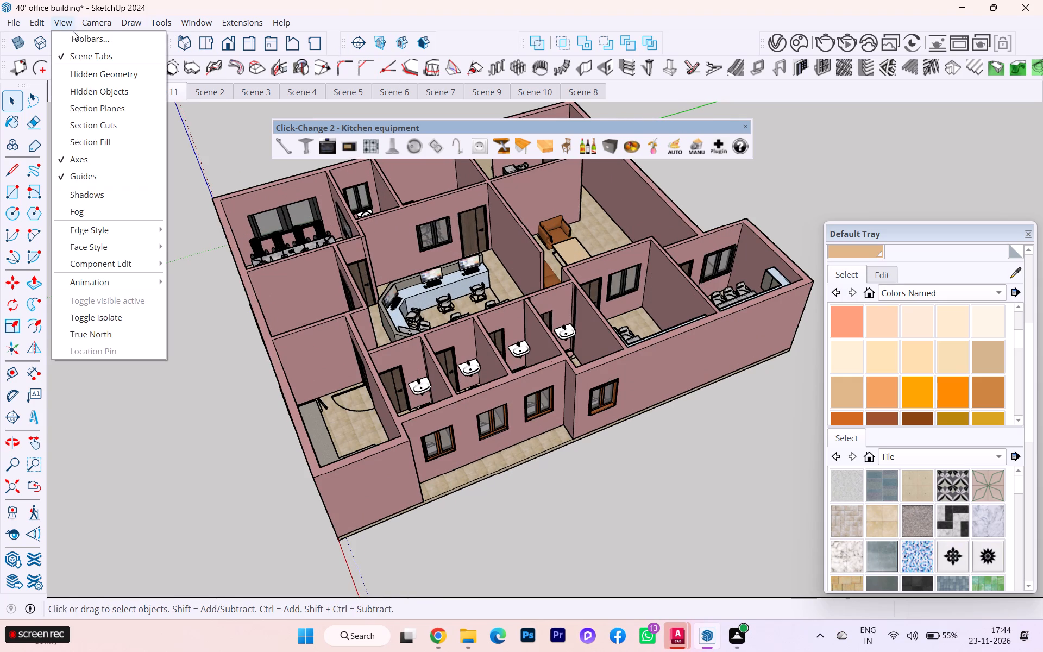
left_click(87, 87)
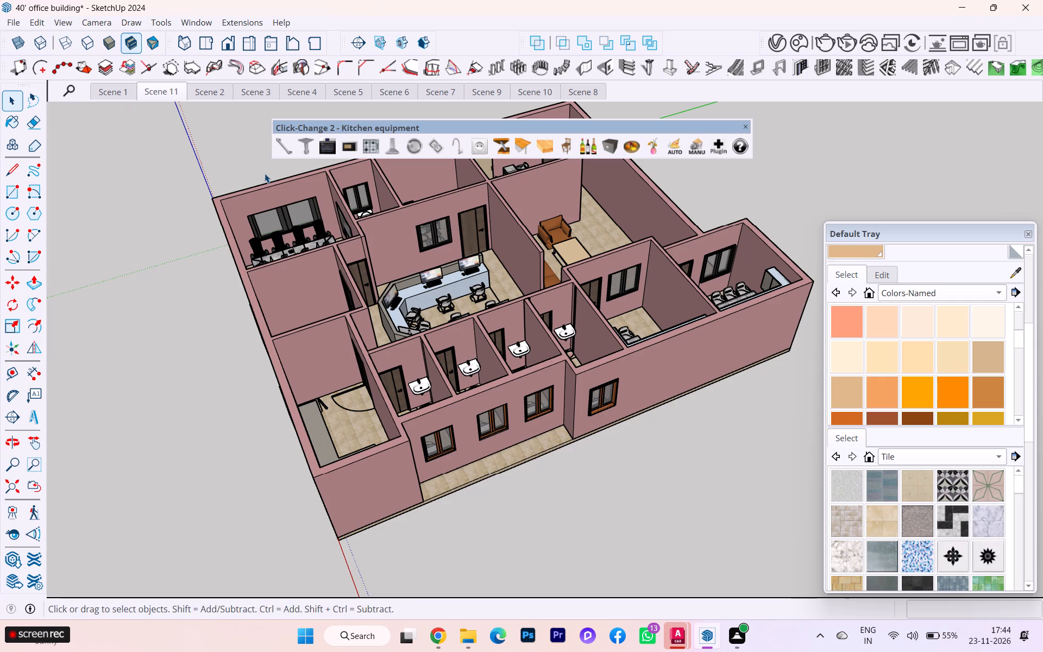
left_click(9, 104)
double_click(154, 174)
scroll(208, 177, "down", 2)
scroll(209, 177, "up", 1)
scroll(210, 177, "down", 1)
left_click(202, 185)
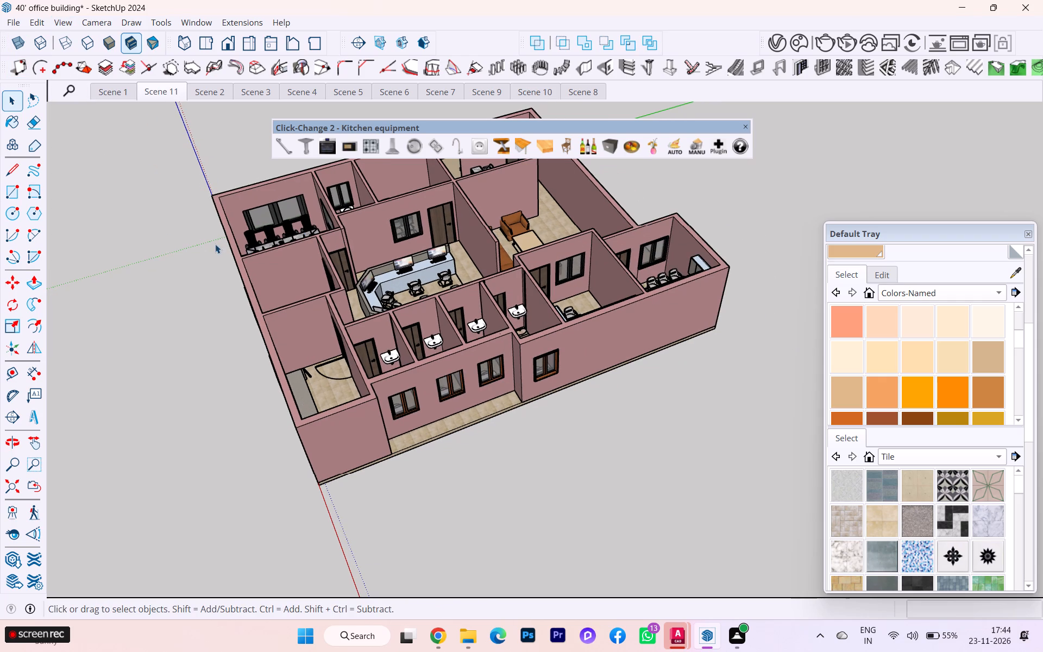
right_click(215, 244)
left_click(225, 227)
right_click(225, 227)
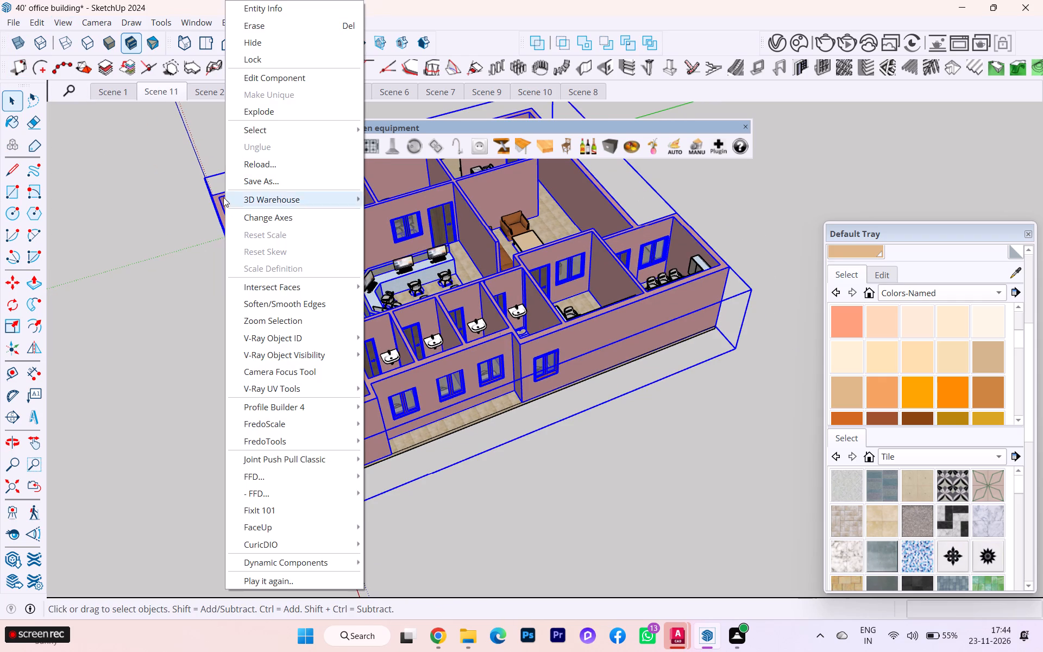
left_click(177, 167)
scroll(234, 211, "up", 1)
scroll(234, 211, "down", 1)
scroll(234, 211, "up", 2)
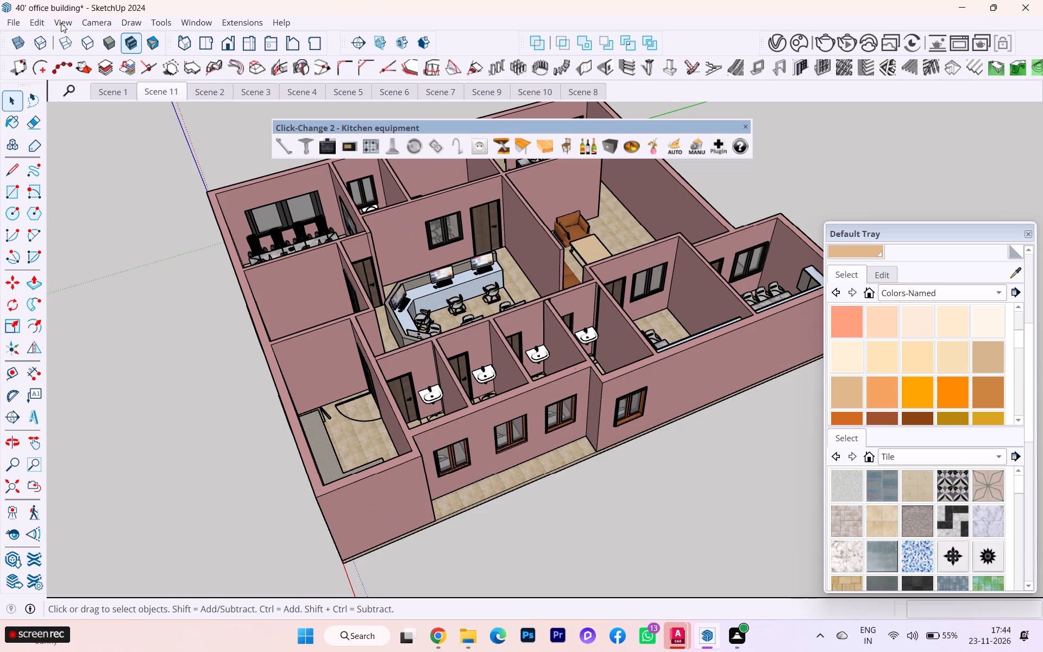
Turn on the display of the section planes around the building.
left_click(78, 21)
left_click(93, 21)
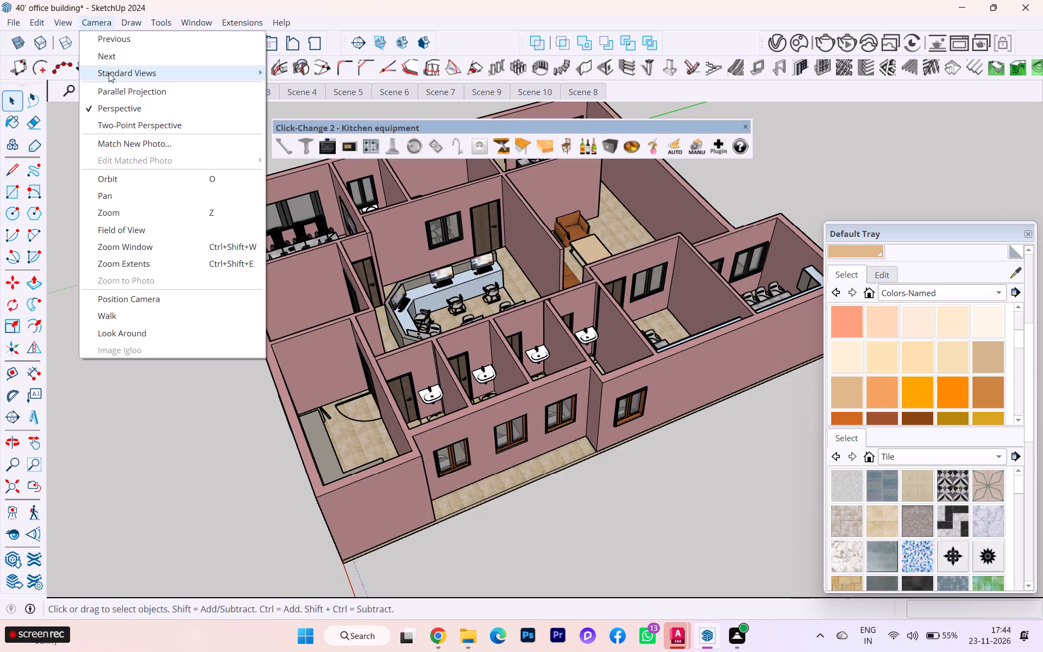
left_click(53, 131)
left_click(59, 17)
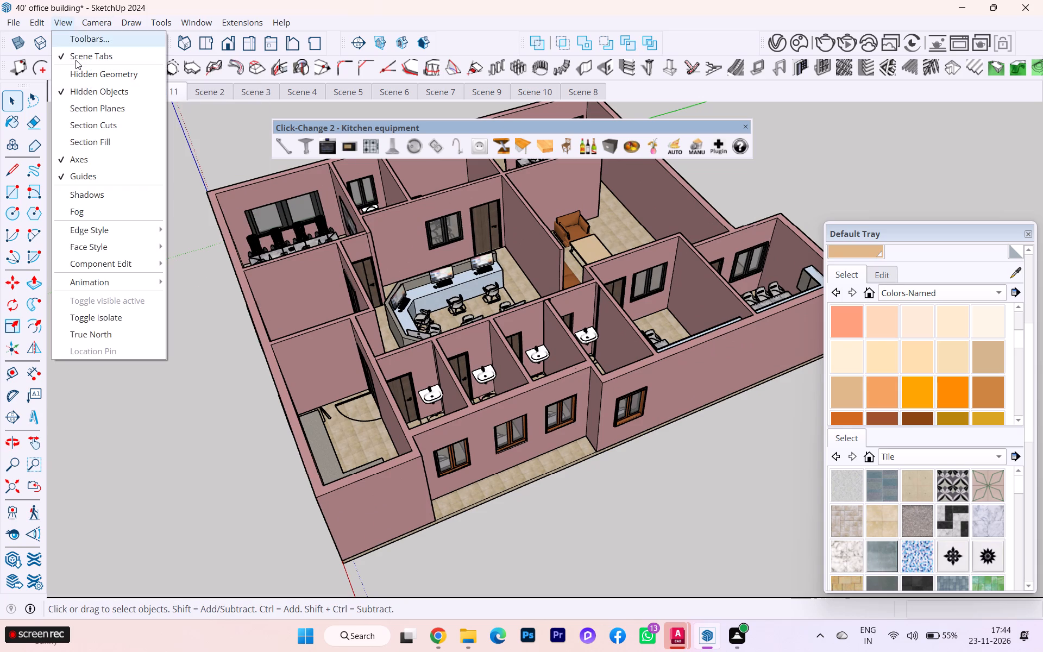
left_click(86, 103)
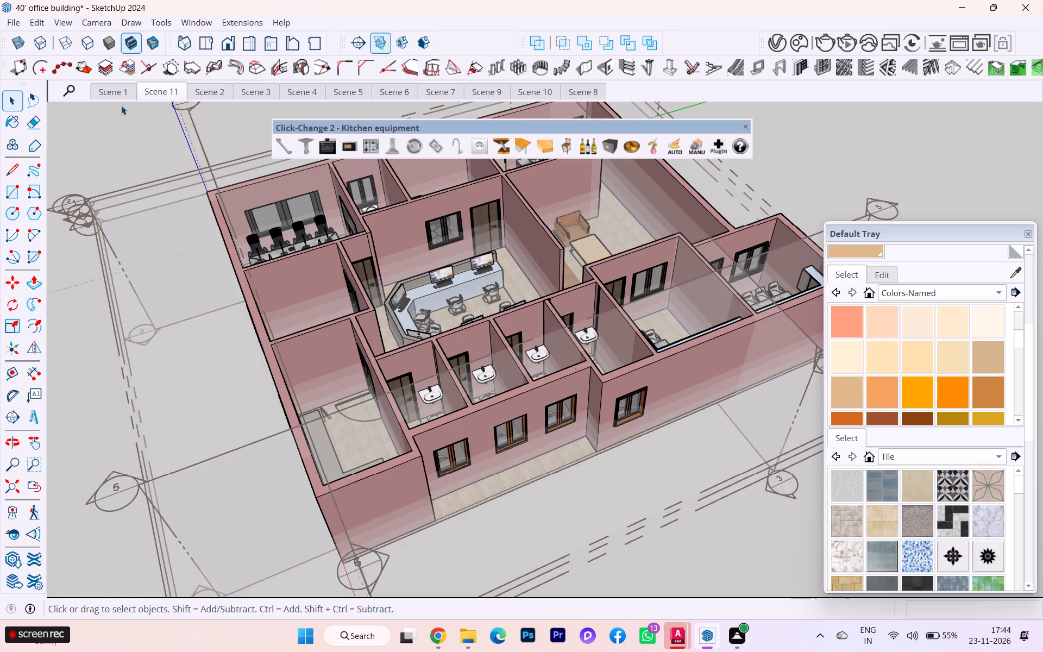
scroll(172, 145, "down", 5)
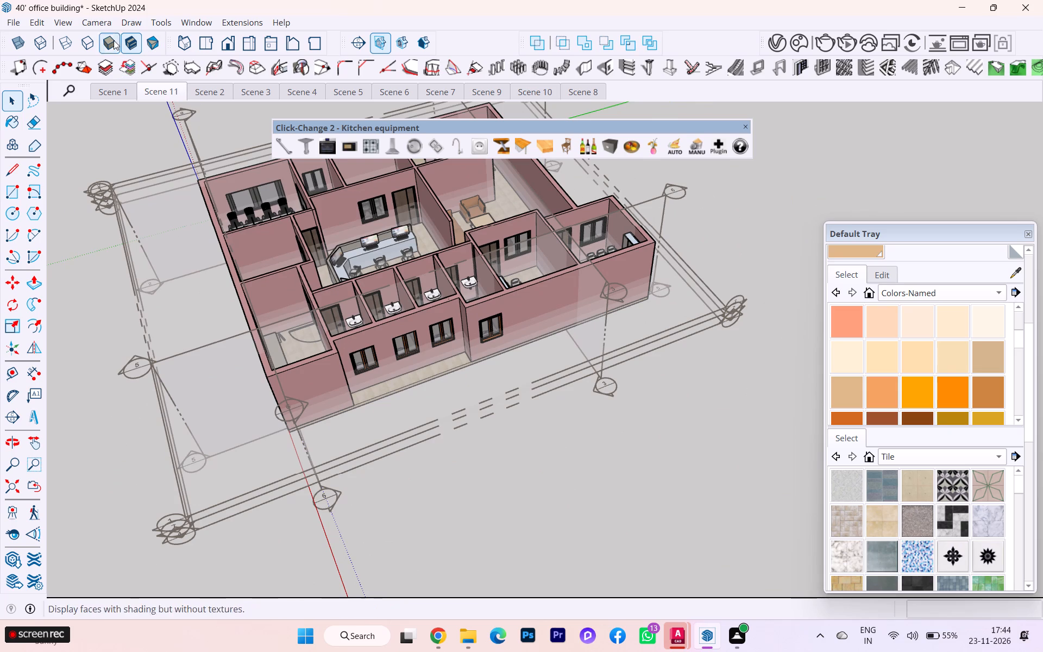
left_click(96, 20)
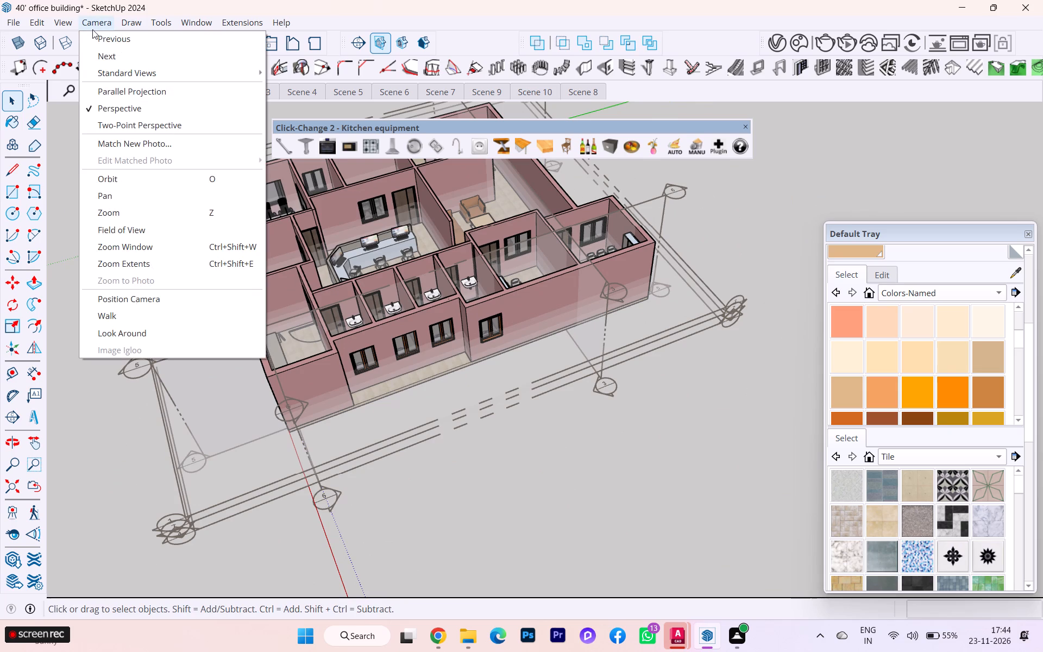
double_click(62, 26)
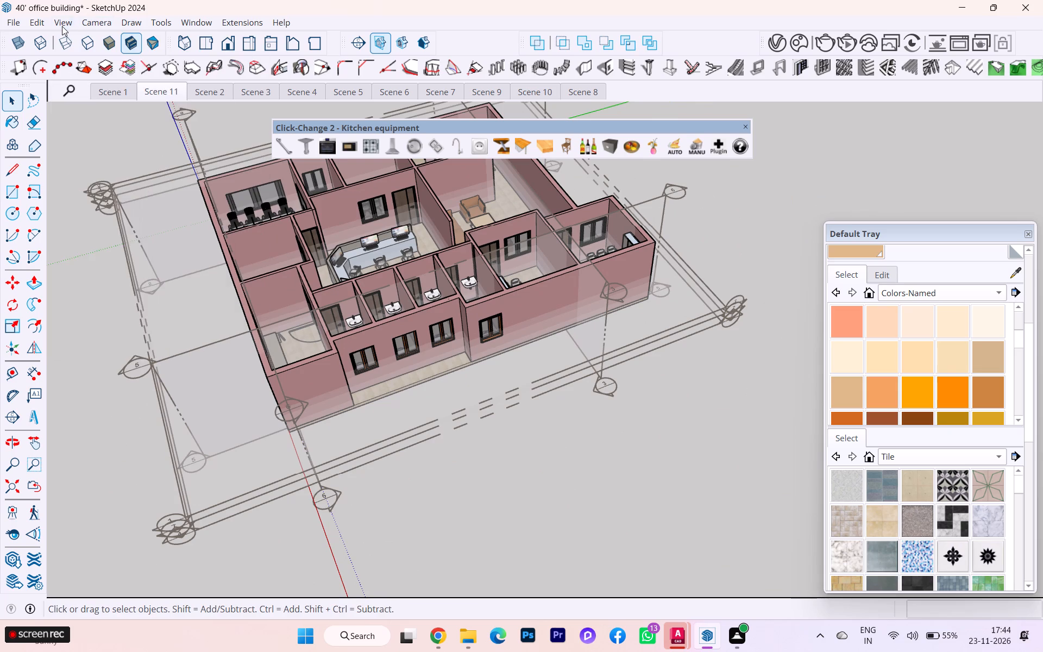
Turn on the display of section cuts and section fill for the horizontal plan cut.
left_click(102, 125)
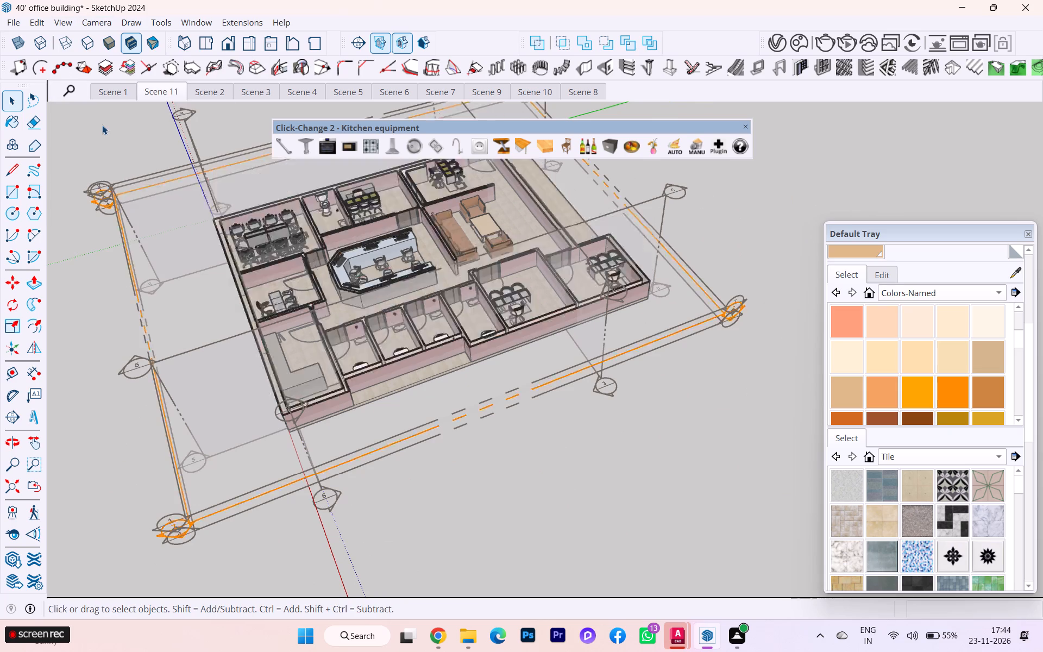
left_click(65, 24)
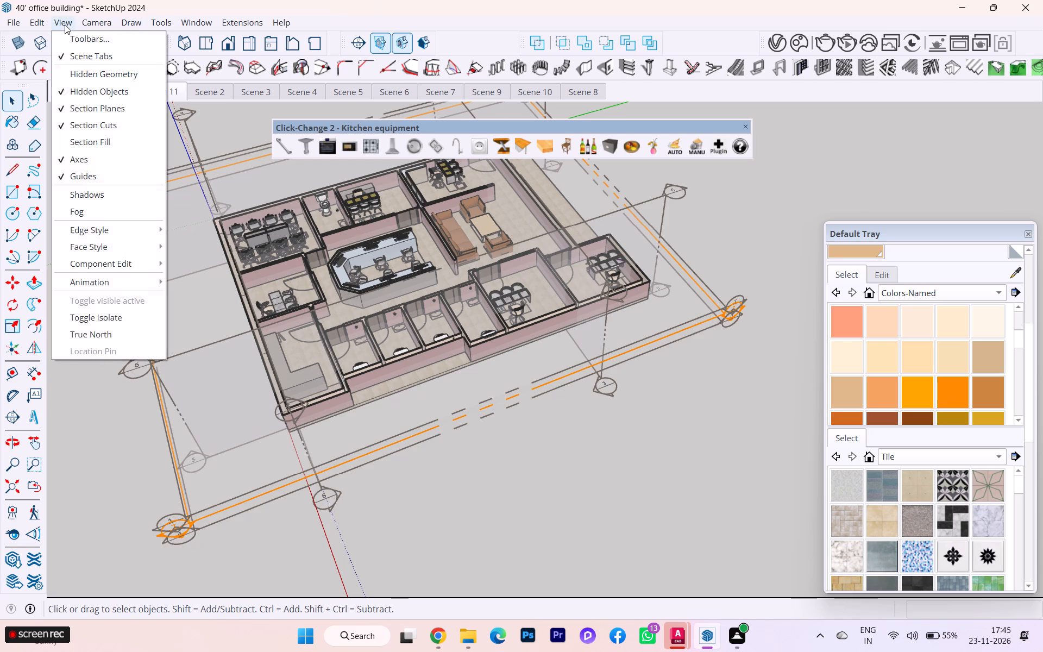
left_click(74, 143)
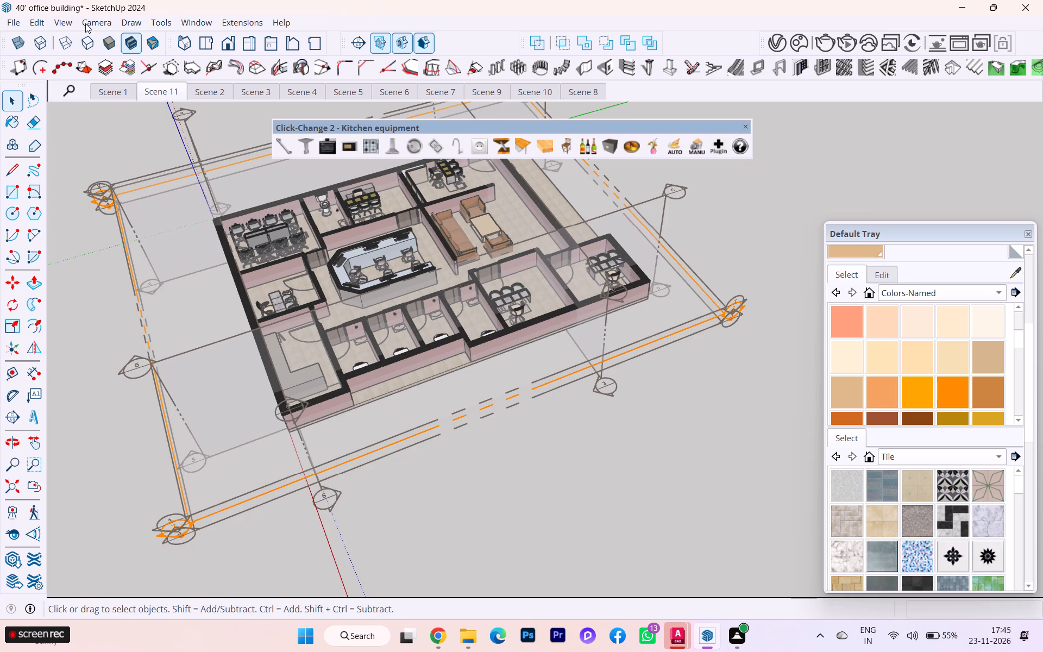
Turn off the display of section planes, section cuts and section fill to restore the uncut building.
left_click(60, 23)
left_click(61, 109)
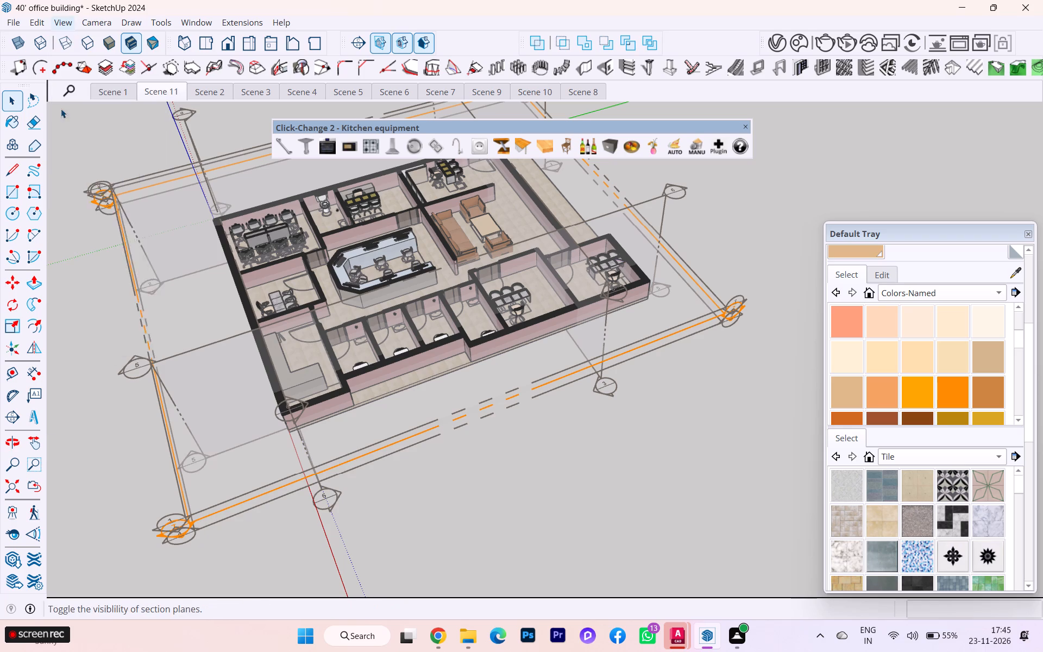
left_click(65, 24)
left_click(61, 125)
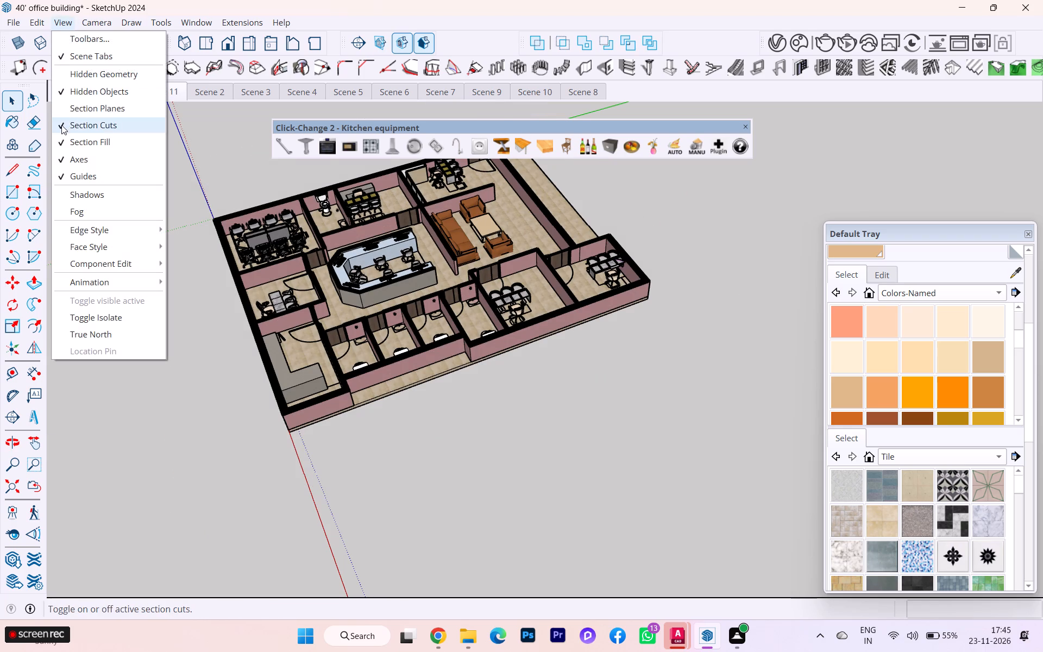
left_click(67, 23)
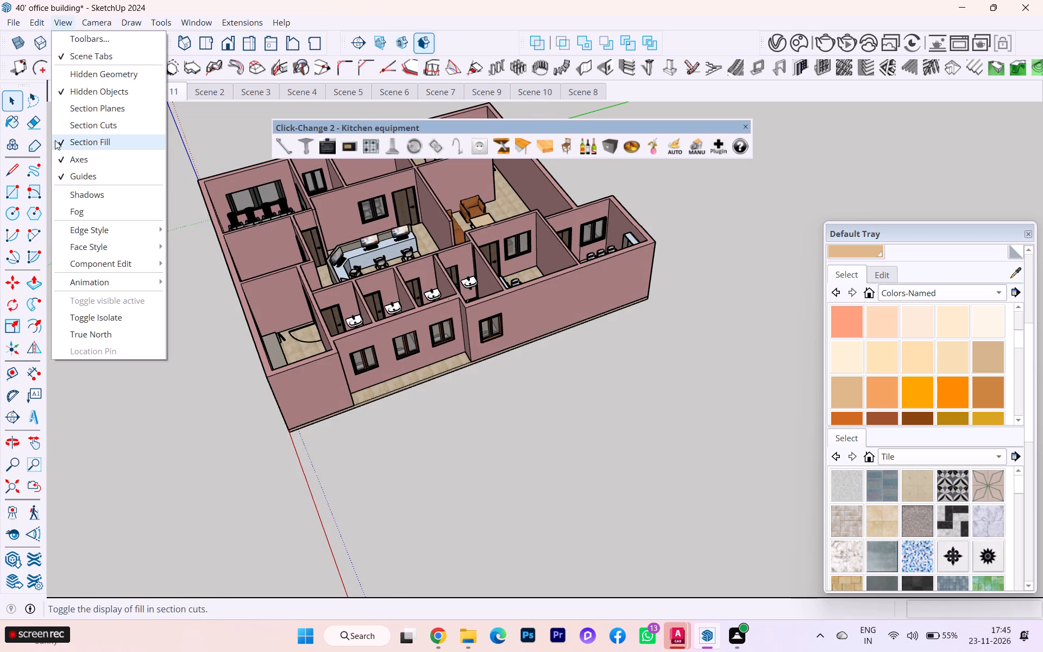
left_click(55, 140)
Turn on the display of shadows for the uncut office building.
left_click(59, 16)
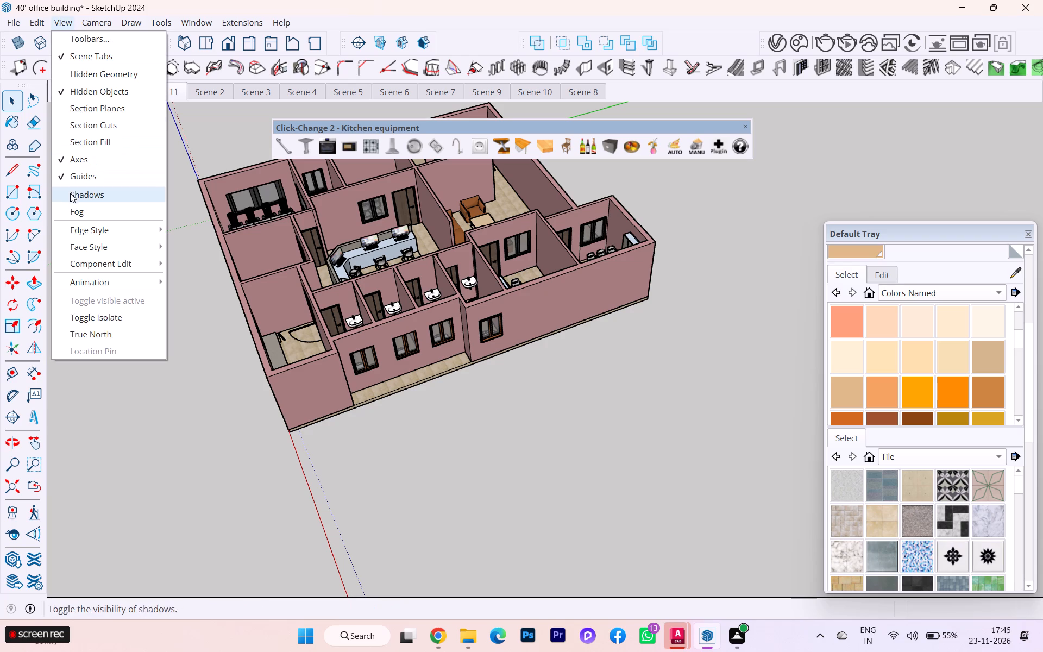
left_click(73, 196)
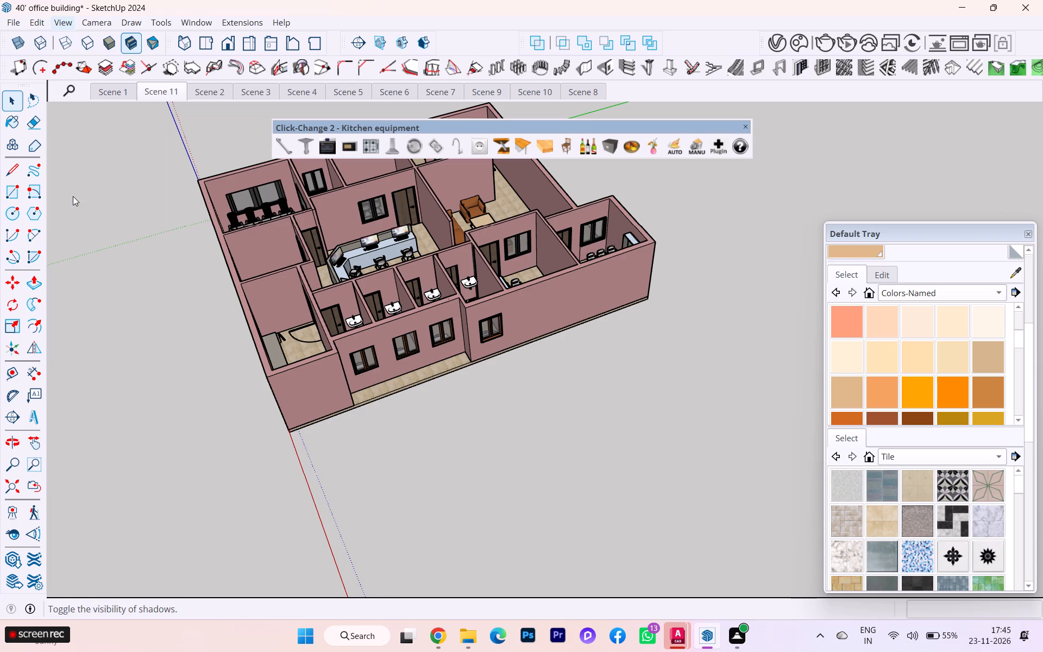
scroll(341, 279, "up", 4)
scroll(367, 366, "up", 2)
scroll(367, 365, "down", 1)
scroll(367, 365, "up", 2)
left_click(67, 20)
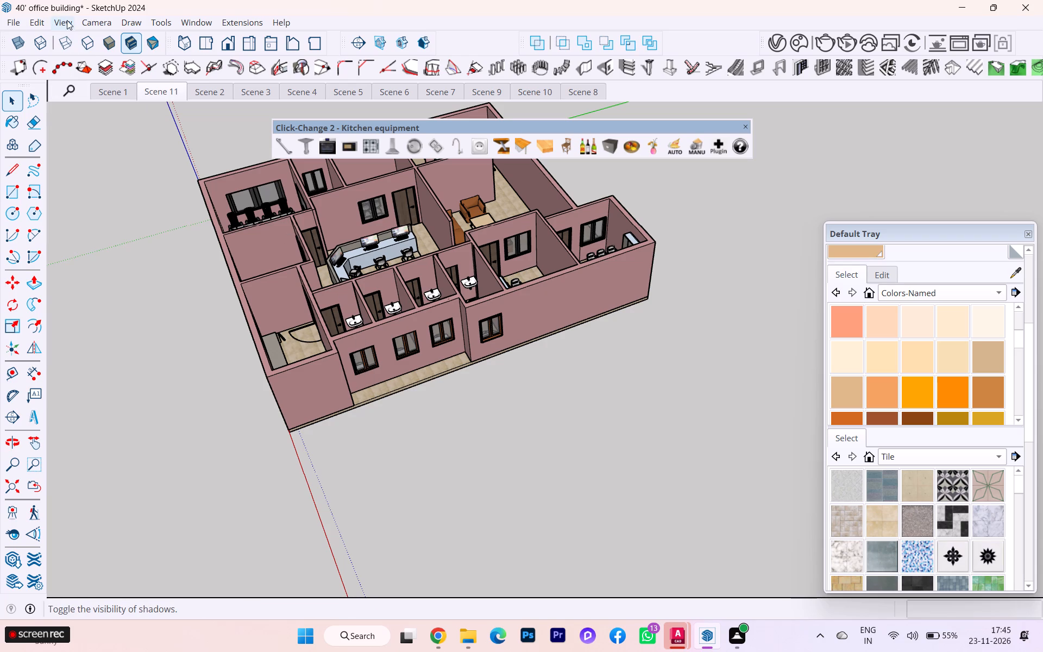
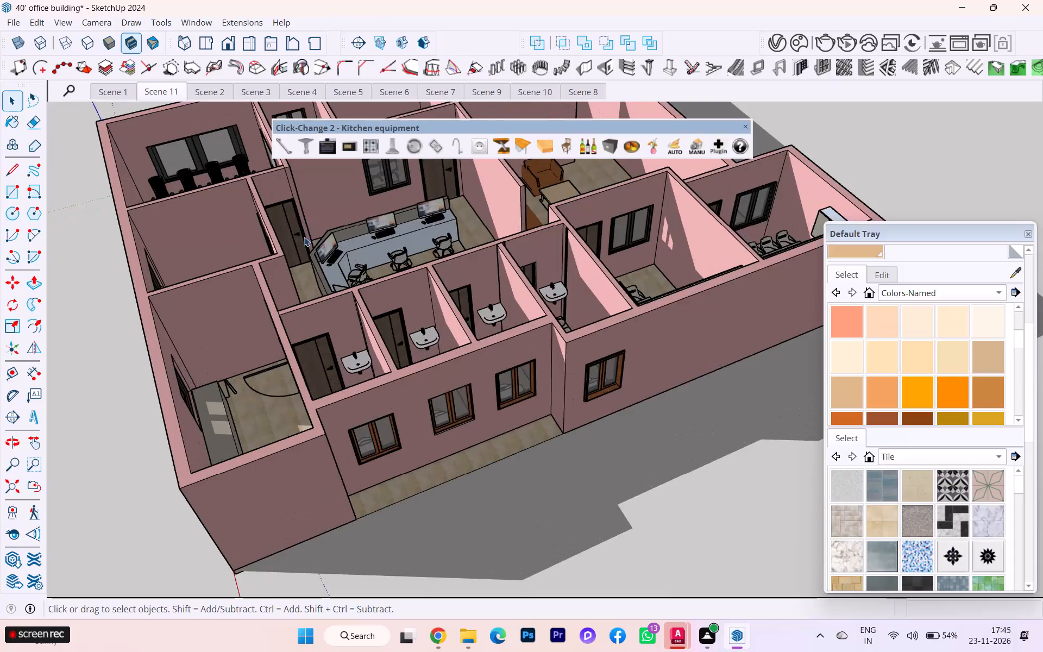
Examine the shadows inside the rooms and on the ground around the office building from several angles.
scroll(303, 237, "down", 5)
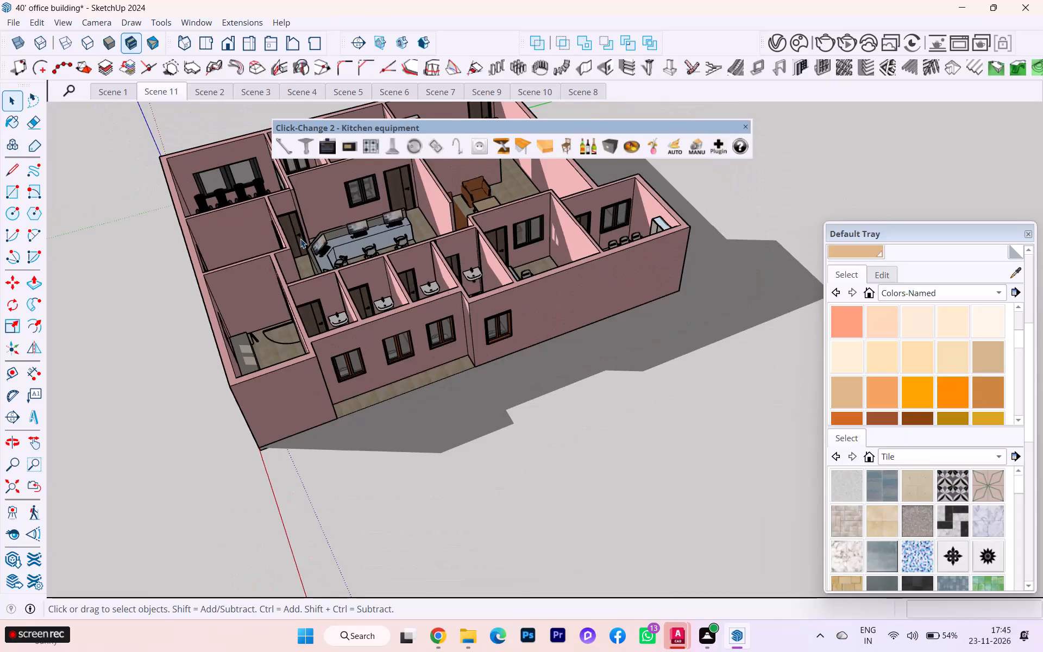
middle_click_drag(300, 239, 265, 328)
scroll(265, 324, "up", 3)
scroll(267, 314, "down", 1)
scroll(267, 313, "up", 4)
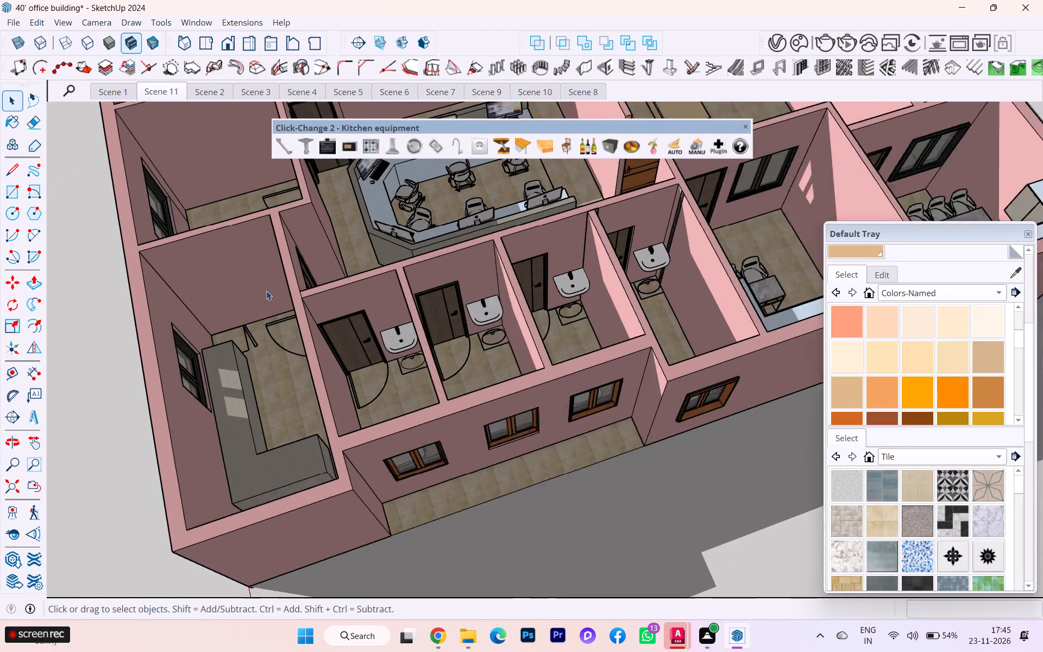
scroll(266, 291, "up", 1)
scroll(265, 282, "down", 4)
middle_click_drag(265, 282, 113, 256)
scroll(125, 255, "down", 3)
scroll(132, 258, "up", 1)
scroll(133, 259, "down", 4)
scroll(145, 259, "up", 2)
scroll(153, 253, "down", 4)
scroll(183, 250, "up", 1)
scroll(183, 250, "down", 1)
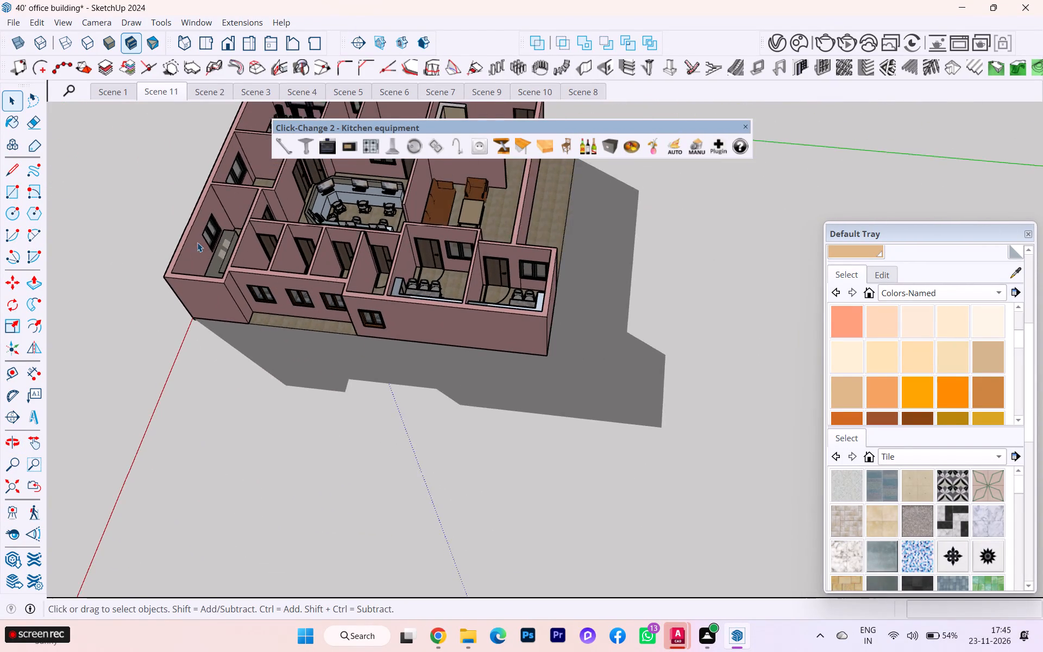
middle_click_drag(202, 240, 307, 141)
scroll(228, 227, "up", 7)
scroll(313, 209, "up", 3)
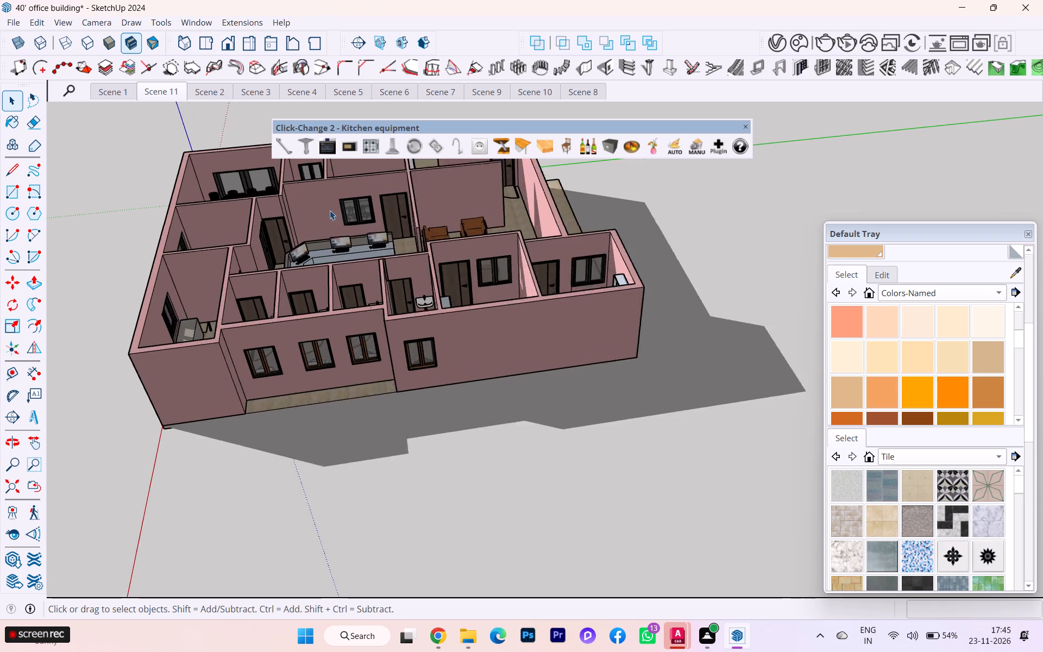
scroll(372, 207, "up", 4)
scroll(368, 209, "down", 1)
scroll(368, 209, "up", 6)
scroll(290, 217, "up", 7)
scroll(289, 217, "down", 1)
scroll(289, 217, "up", 1)
scroll(286, 217, "down", 1)
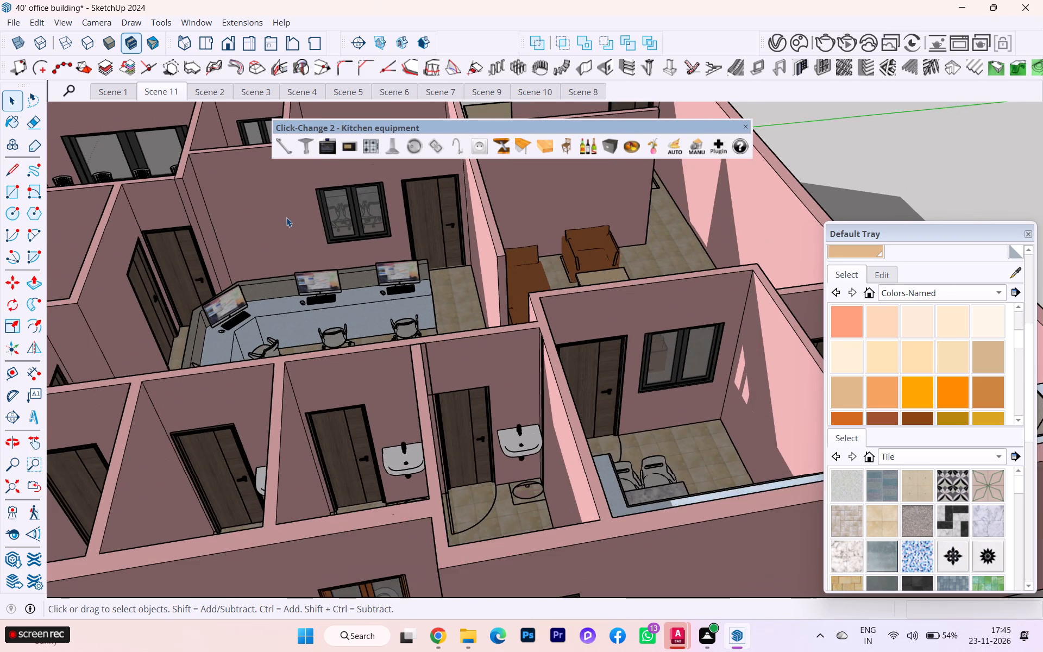
middle_click_drag(286, 217, 329, 240)
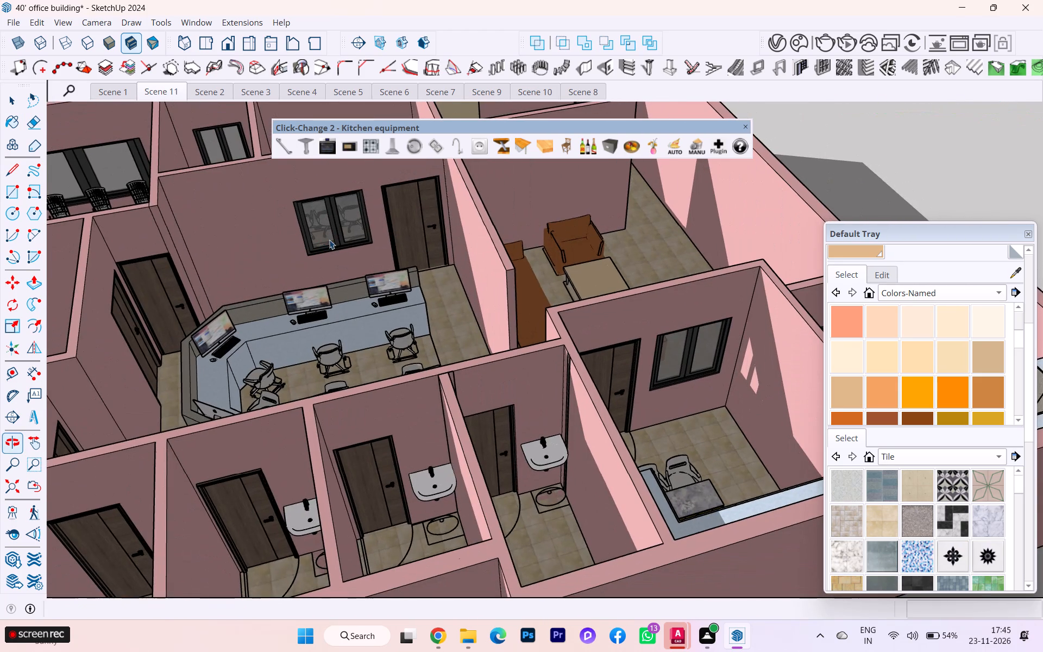
scroll(335, 236, "down", 2)
scroll(338, 235, "up", 1)
scroll(340, 234, "down", 4)
scroll(367, 223, "up", 2)
scroll(367, 223, "down", 4)
scroll(367, 223, "up", 1)
scroll(367, 223, "down", 2)
middle_click_drag(367, 223, 376, 343)
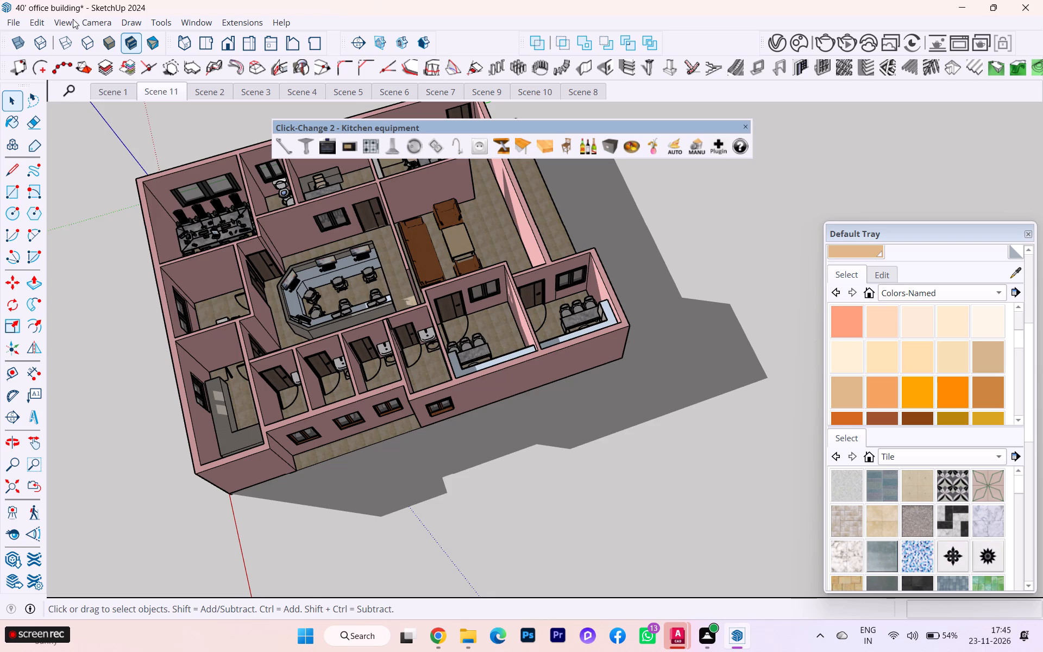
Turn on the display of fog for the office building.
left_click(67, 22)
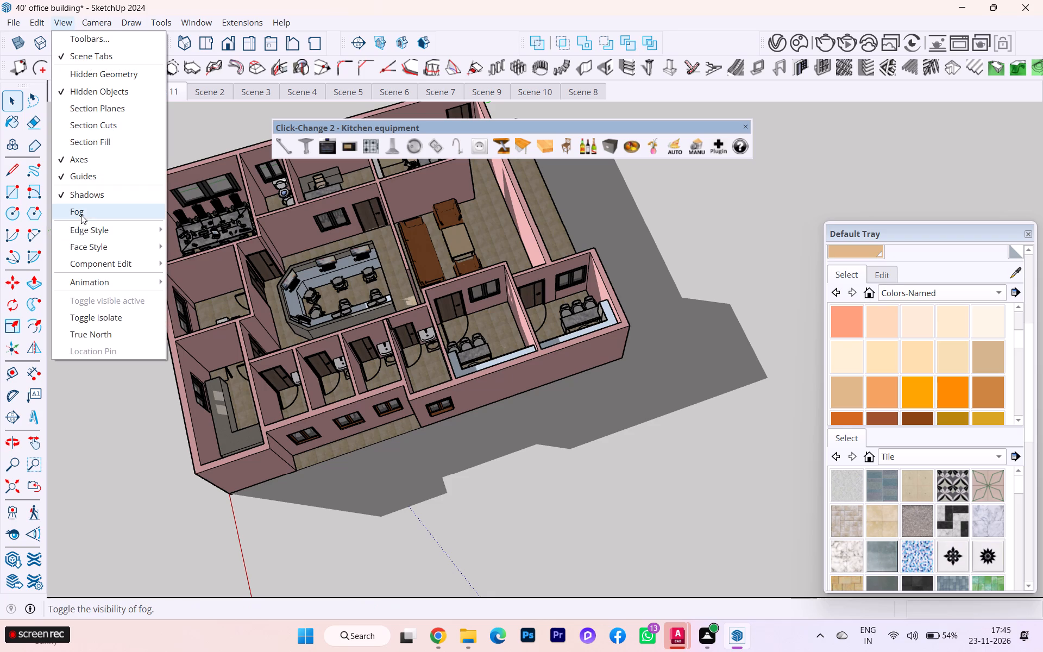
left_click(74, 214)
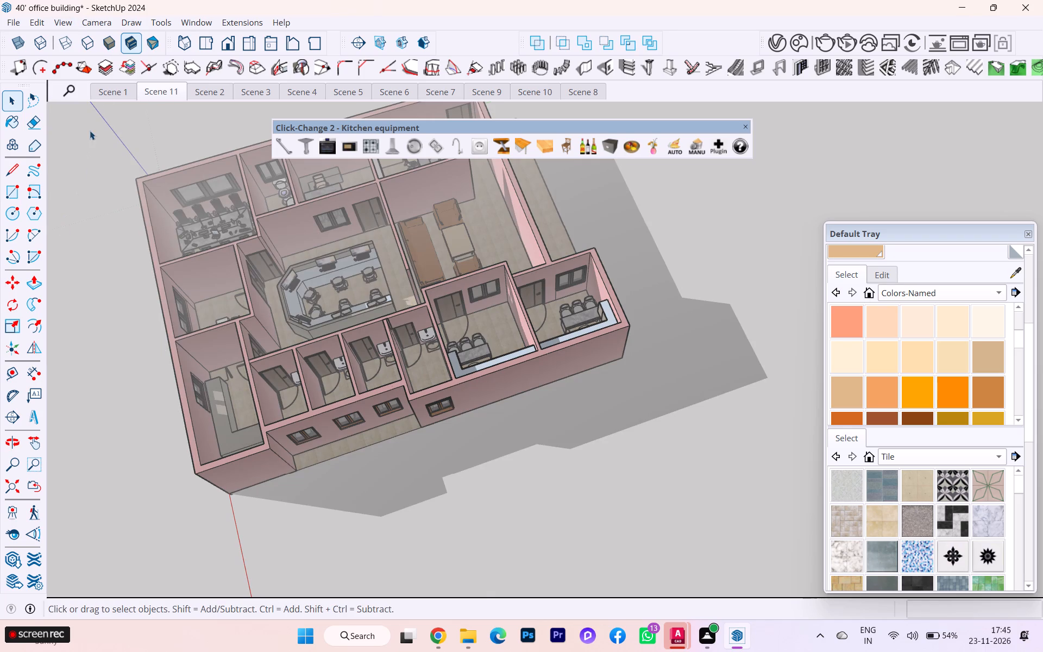
Turn off the display of shadows for the office building.
left_click(65, 24)
left_click(62, 201)
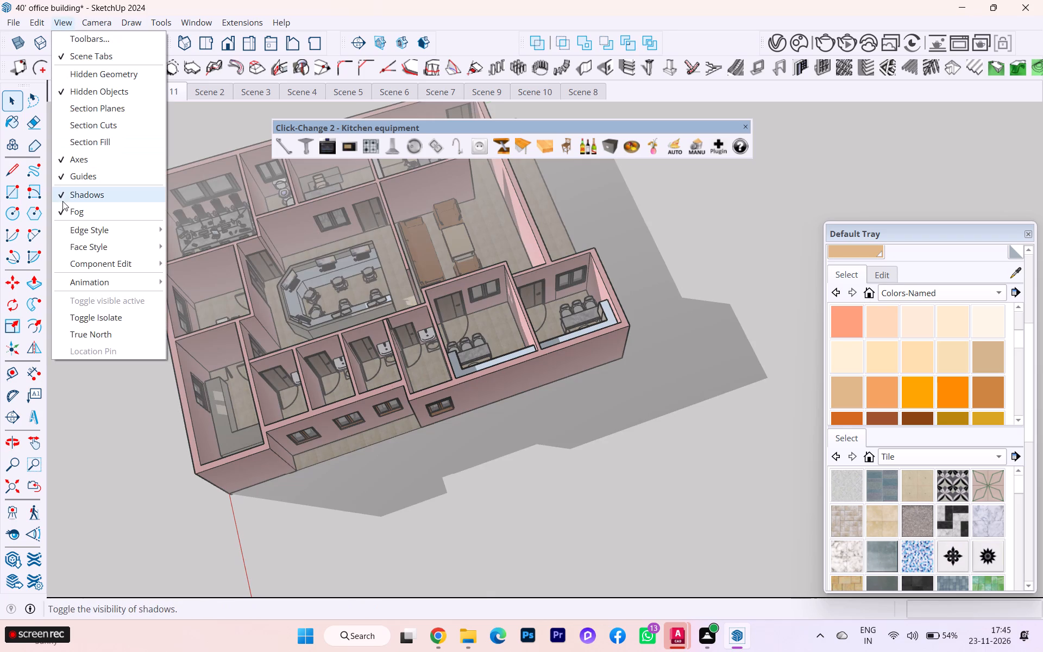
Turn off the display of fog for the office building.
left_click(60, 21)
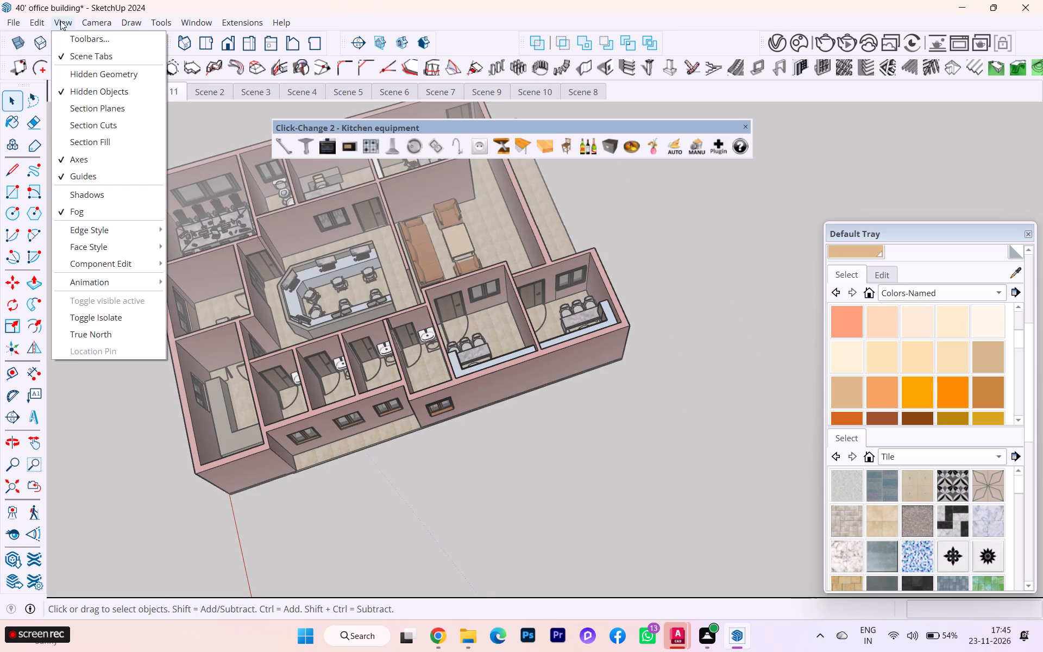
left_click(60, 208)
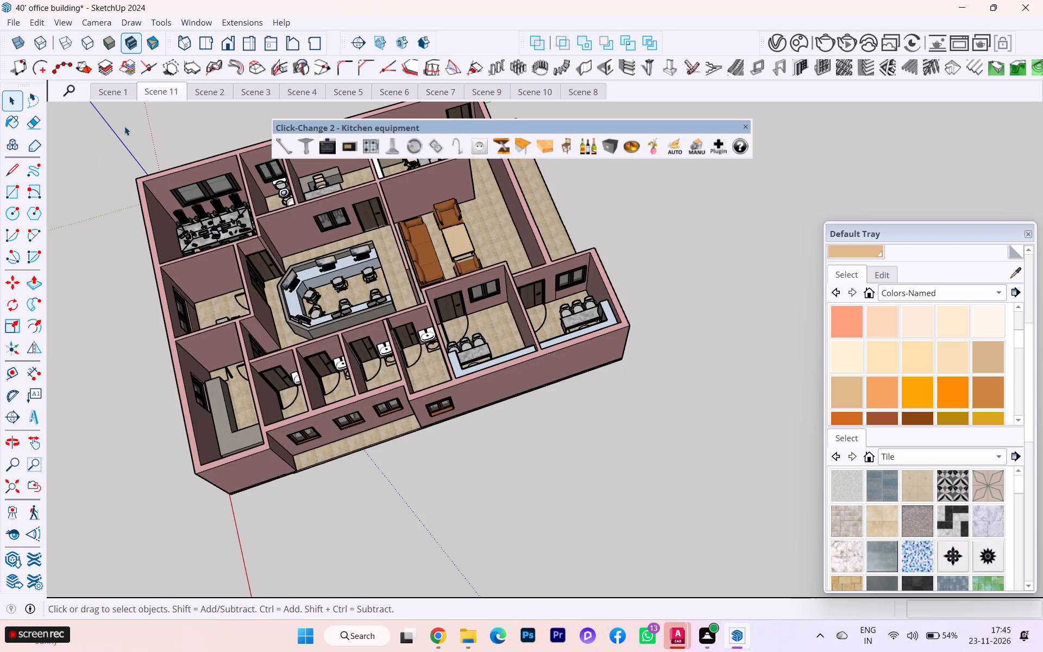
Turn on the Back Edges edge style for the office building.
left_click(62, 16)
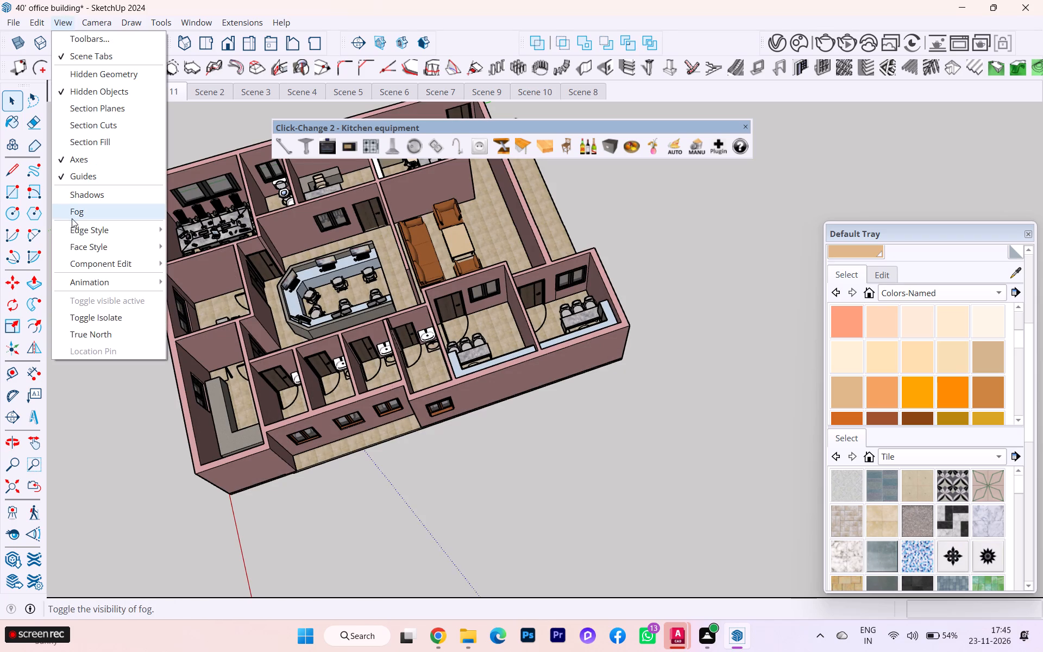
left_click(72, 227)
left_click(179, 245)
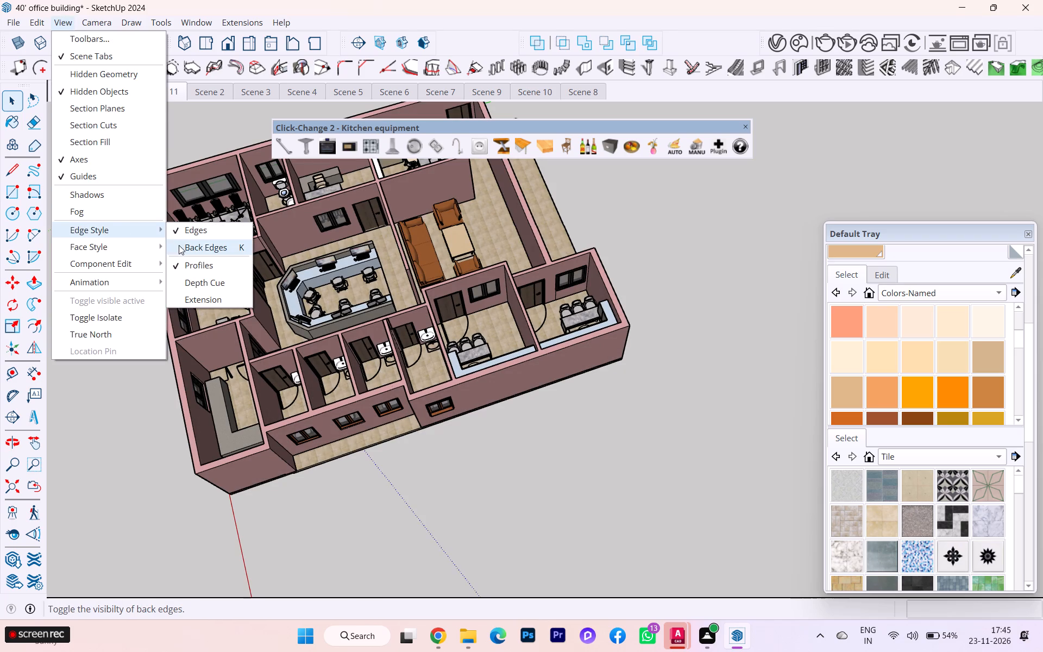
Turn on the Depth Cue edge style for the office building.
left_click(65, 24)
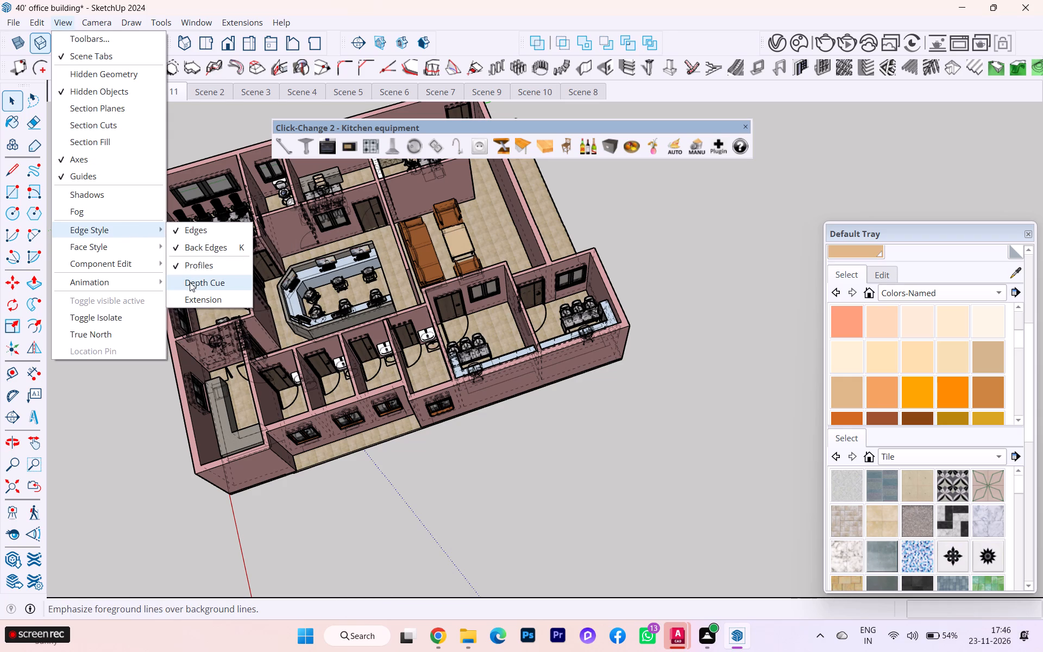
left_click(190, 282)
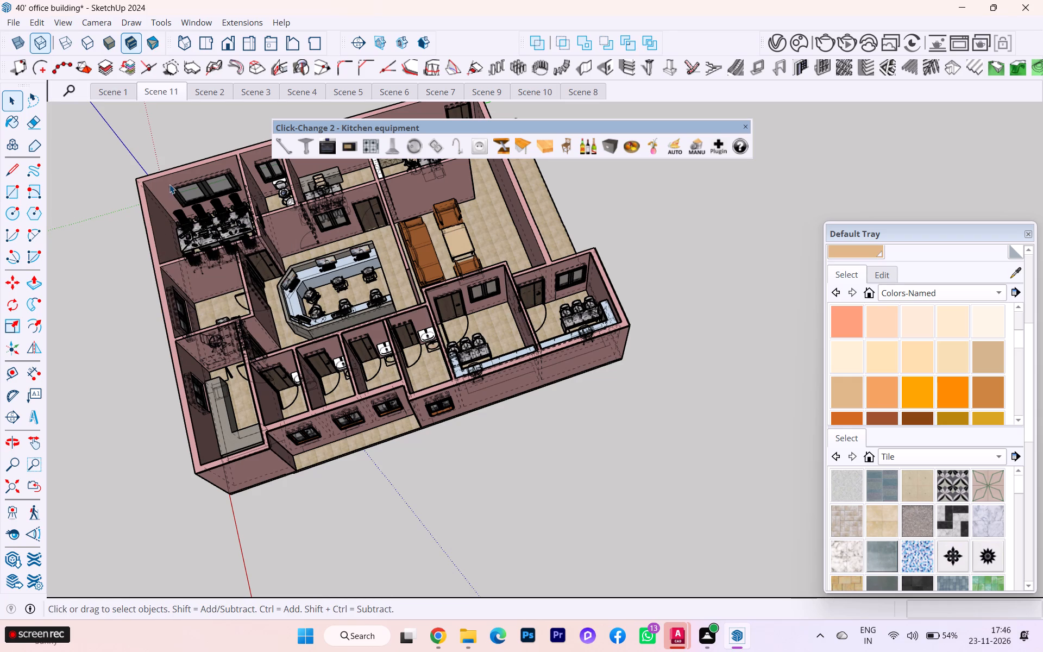
Examine how the back edges and depth cue lines look on the rooms, doors and furniture.
scroll(501, 272, "up", 4)
scroll(546, 268, "up", 10)
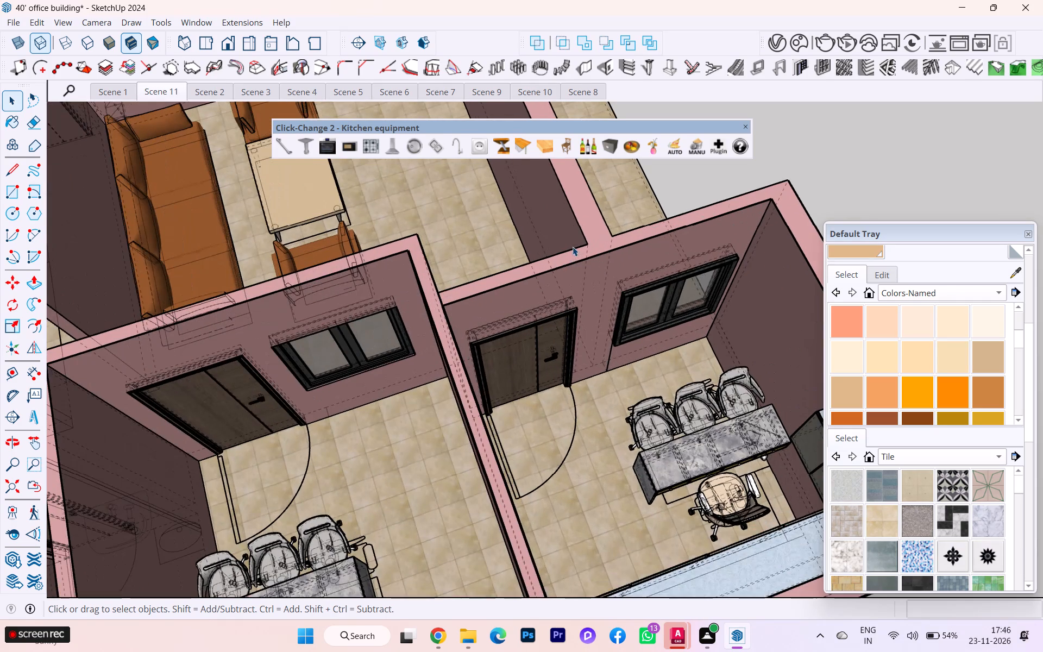
scroll(573, 247, "down", 2)
scroll(572, 247, "up", 2)
scroll(572, 247, "down", 9)
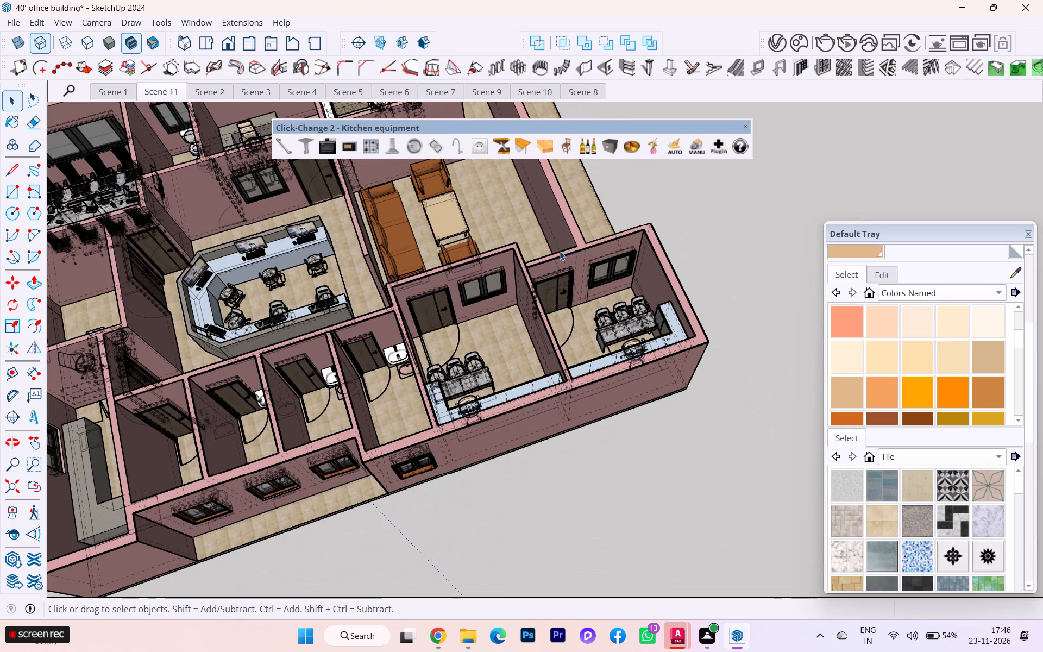
scroll(269, 192, "down", 3)
scroll(448, 275, "up", 1)
scroll(469, 284, "down", 1)
scroll(469, 285, "up", 1)
scroll(474, 287, "down", 4)
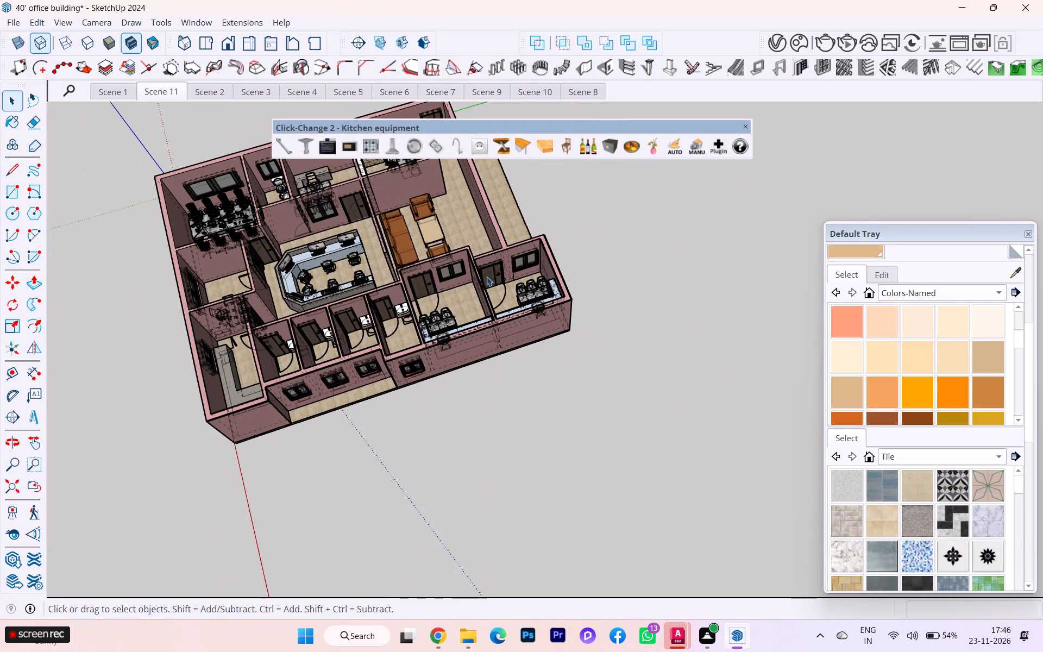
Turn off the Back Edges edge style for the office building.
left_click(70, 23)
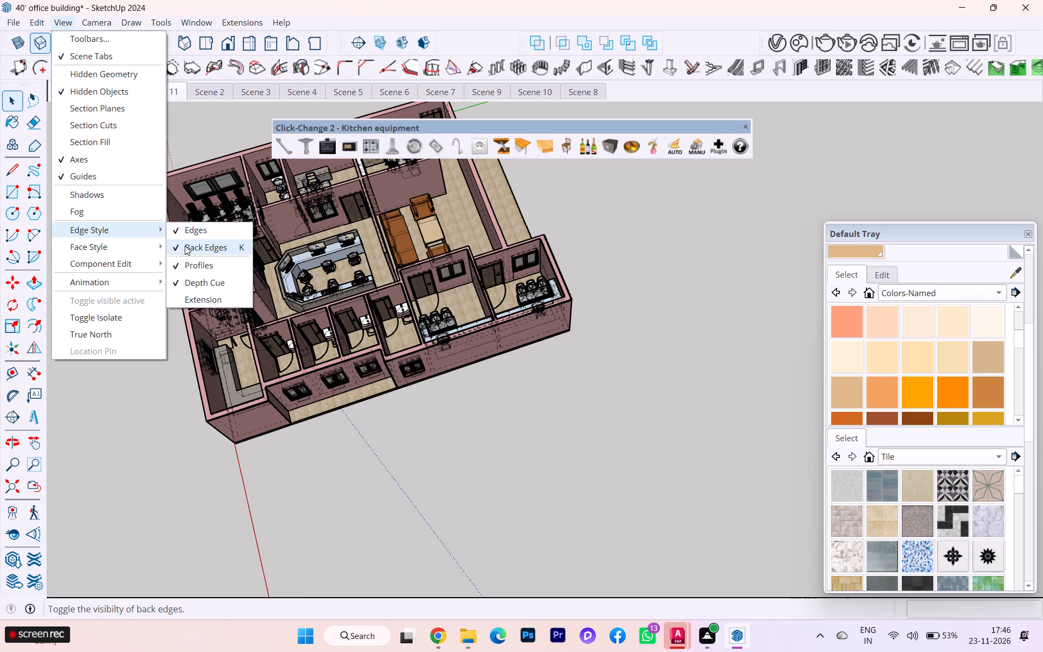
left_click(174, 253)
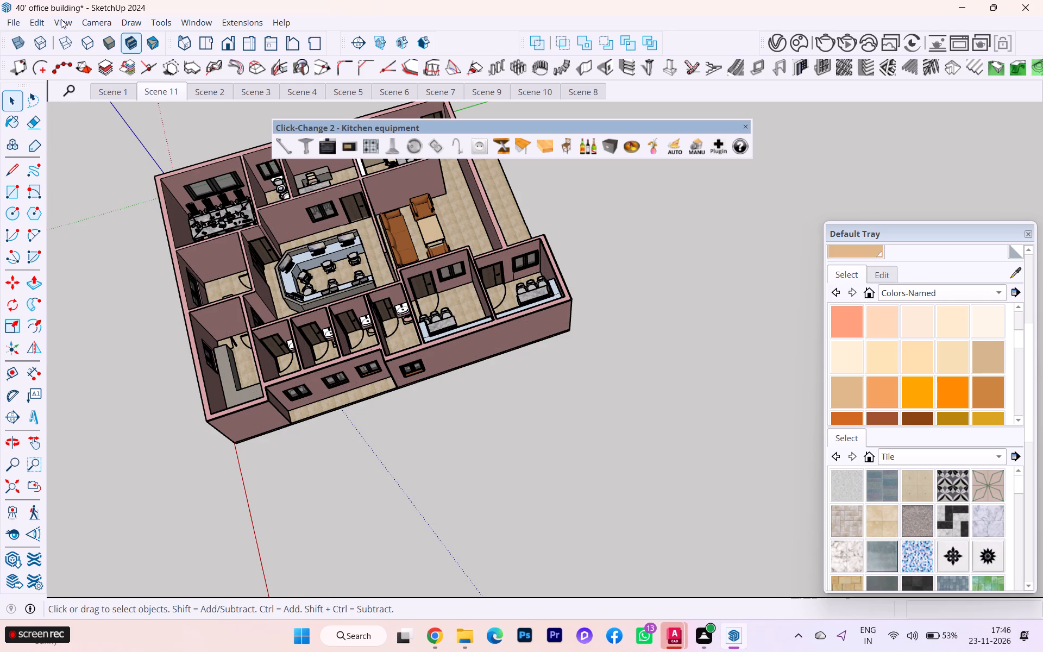
Turn off the Profiles edge style for the office building.
left_click(61, 19)
left_click(123, 227)
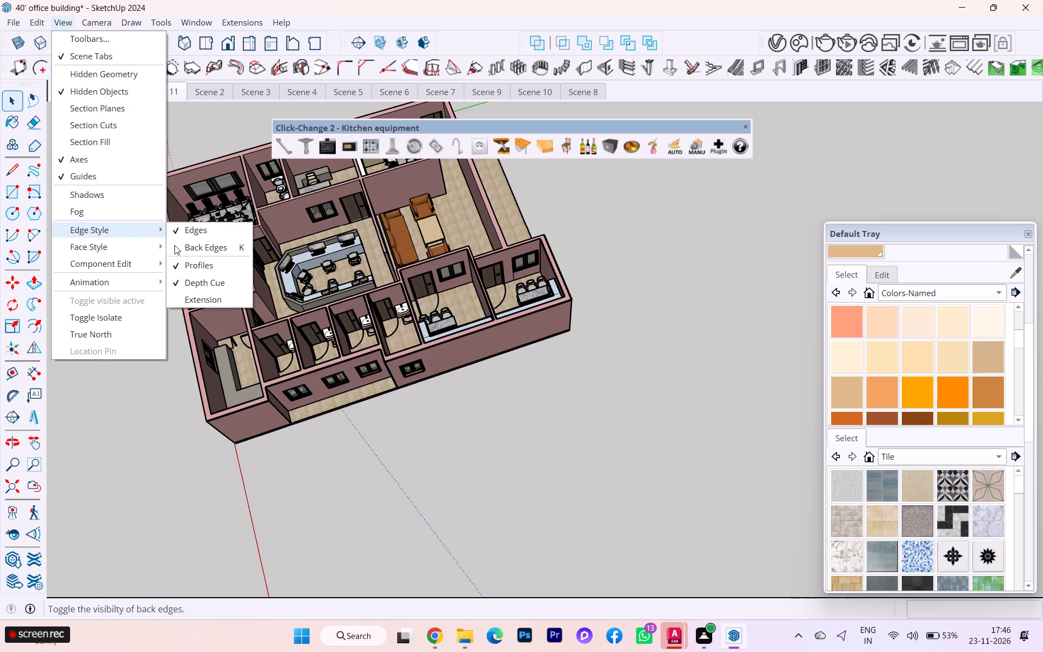
left_click(183, 264)
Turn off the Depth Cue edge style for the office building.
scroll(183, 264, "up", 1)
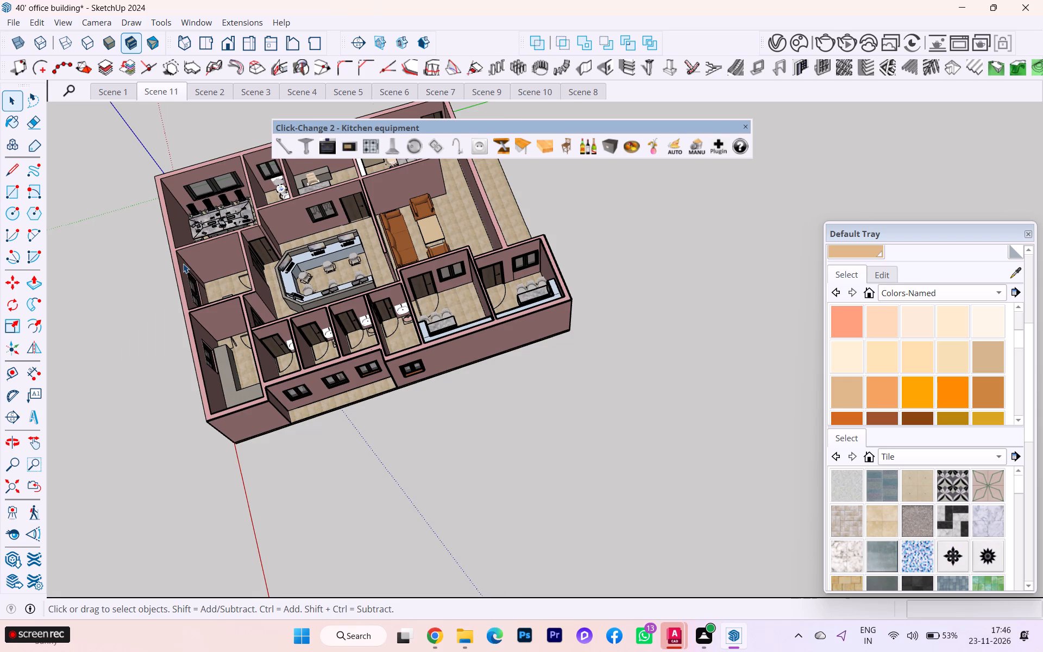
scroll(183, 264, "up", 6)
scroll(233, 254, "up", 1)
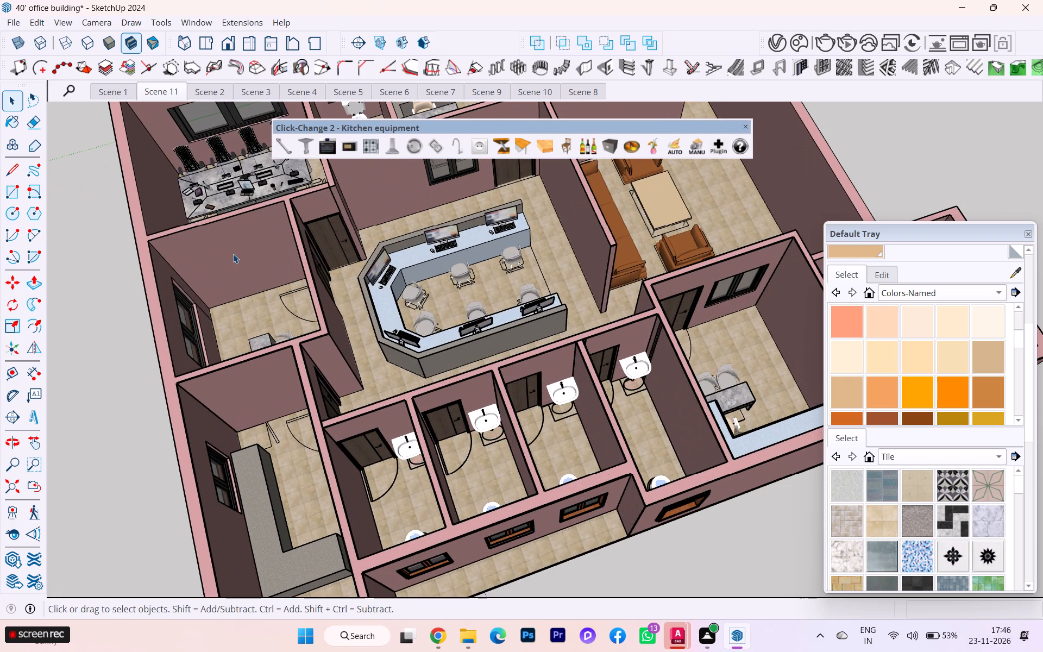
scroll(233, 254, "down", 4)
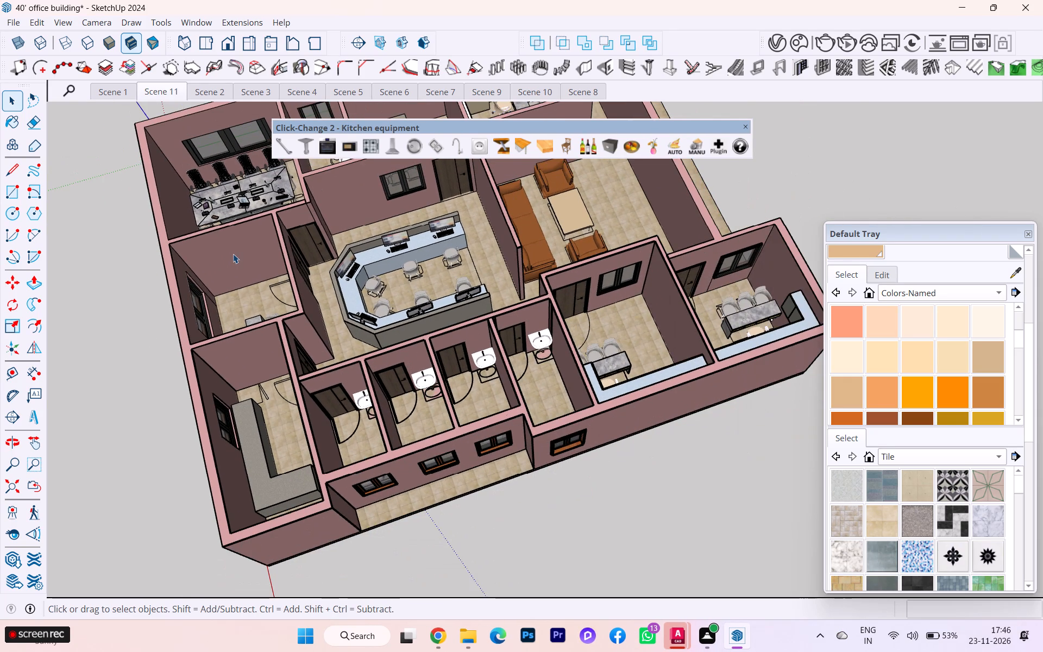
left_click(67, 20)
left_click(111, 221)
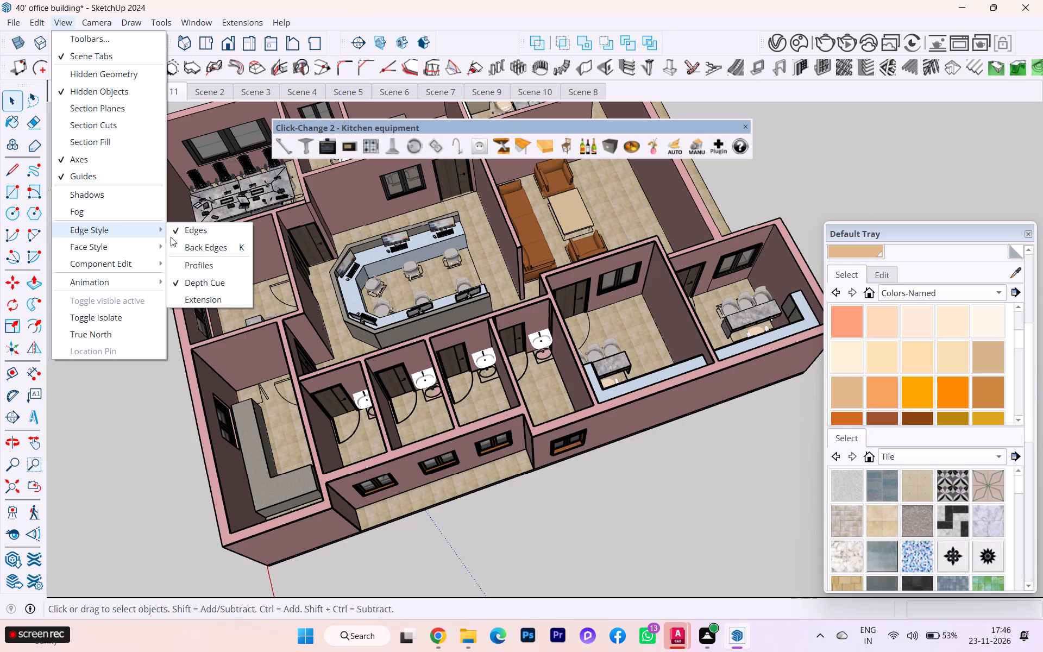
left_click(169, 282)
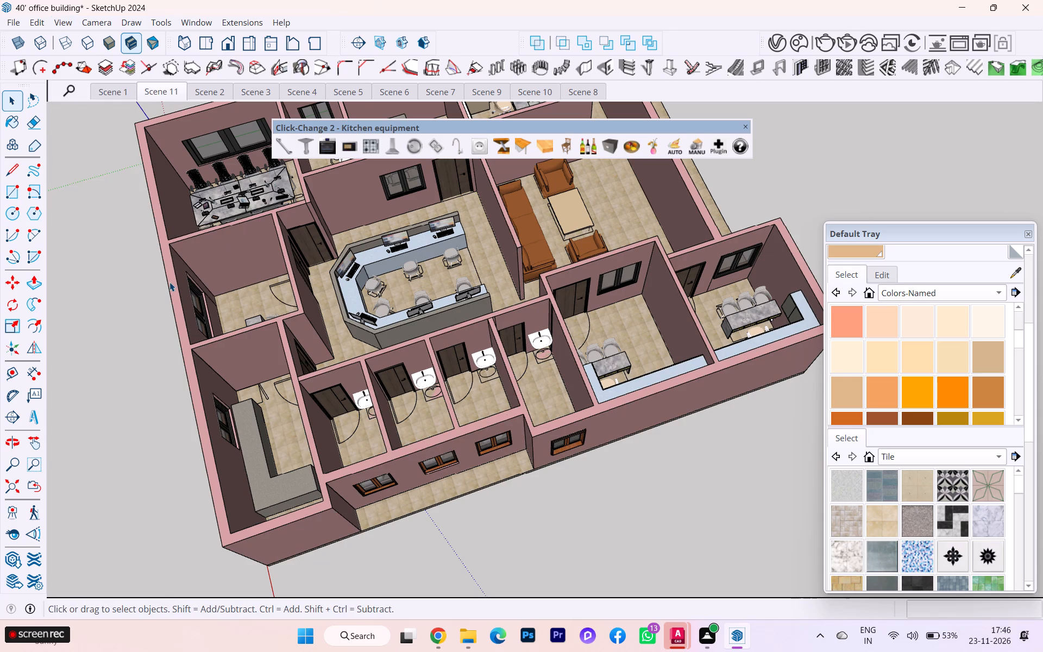
Examine the line work of the reception desk, furniture and surrounding rooms up close and from above.
scroll(287, 266, "up", 1)
scroll(287, 266, "down", 1)
scroll(287, 266, "up", 7)
scroll(330, 248, "up", 2)
scroll(349, 243, "down", 1)
scroll(352, 243, "up", 1)
scroll(411, 250, "up", 4)
scroll(428, 256, "down", 1)
scroll(432, 256, "up", 8)
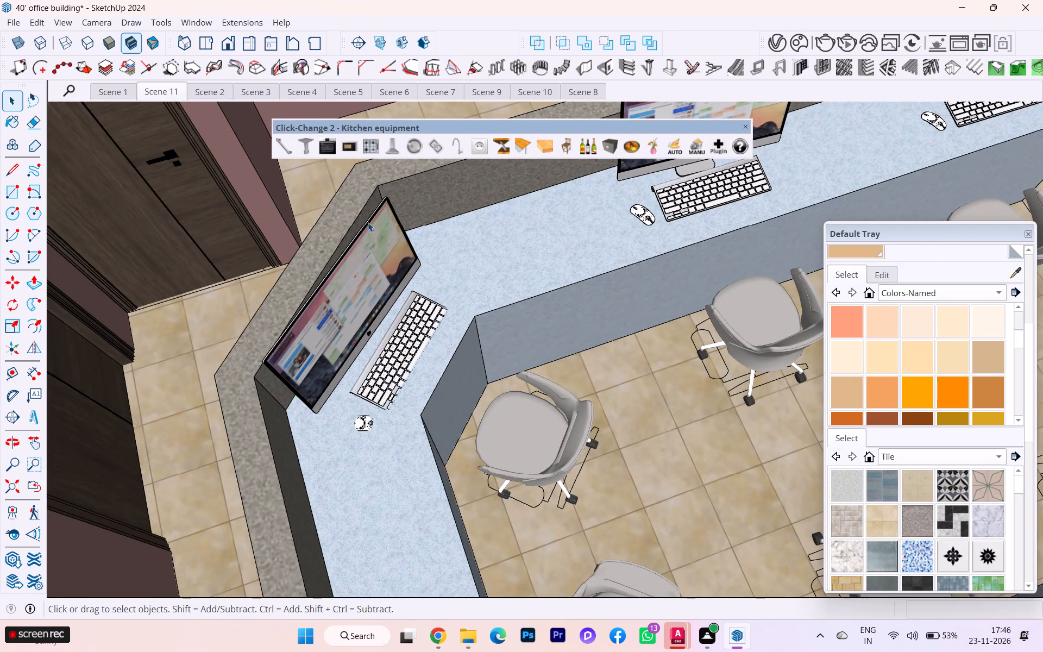
scroll(344, 217, "down", 9)
scroll(384, 195, "down", 2)
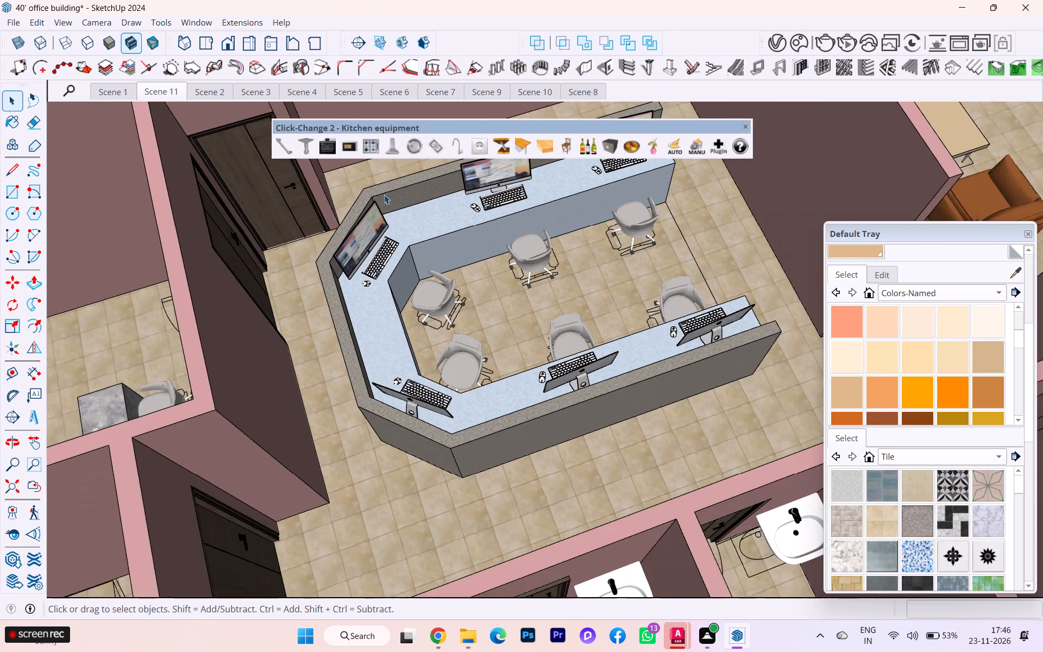
scroll(391, 191, "down", 2)
scroll(391, 191, "up", 2)
scroll(391, 191, "down", 3)
scroll(393, 189, "up", 4)
scroll(393, 189, "down", 7)
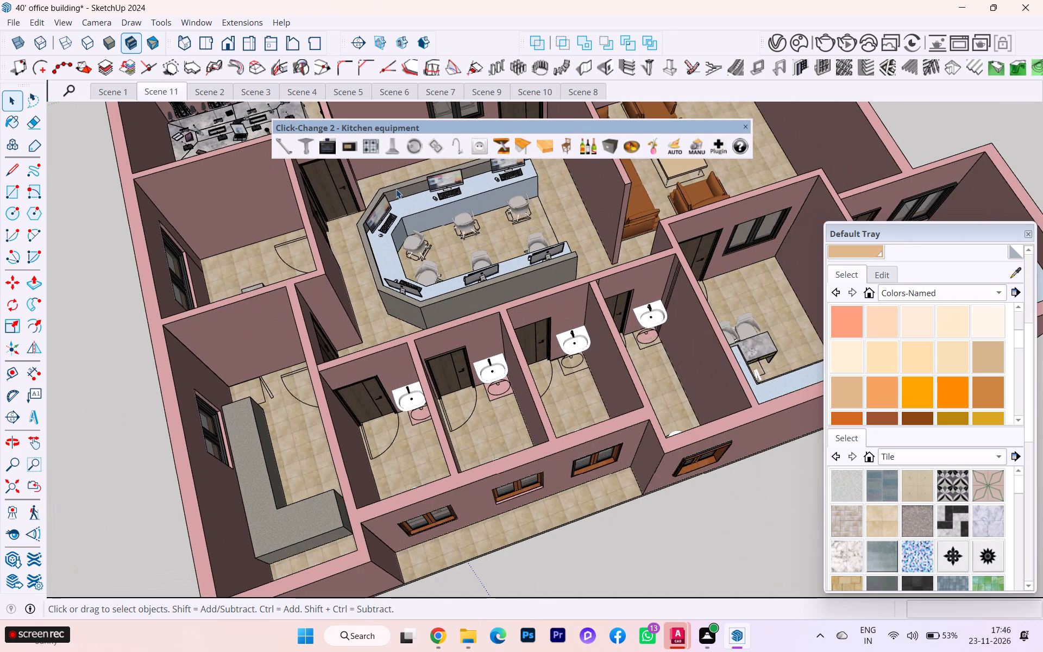
scroll(396, 189, "down", 2)
scroll(396, 189, "up", 1)
scroll(396, 189, "down", 3)
middle_click_drag(397, 191, 249, 256)
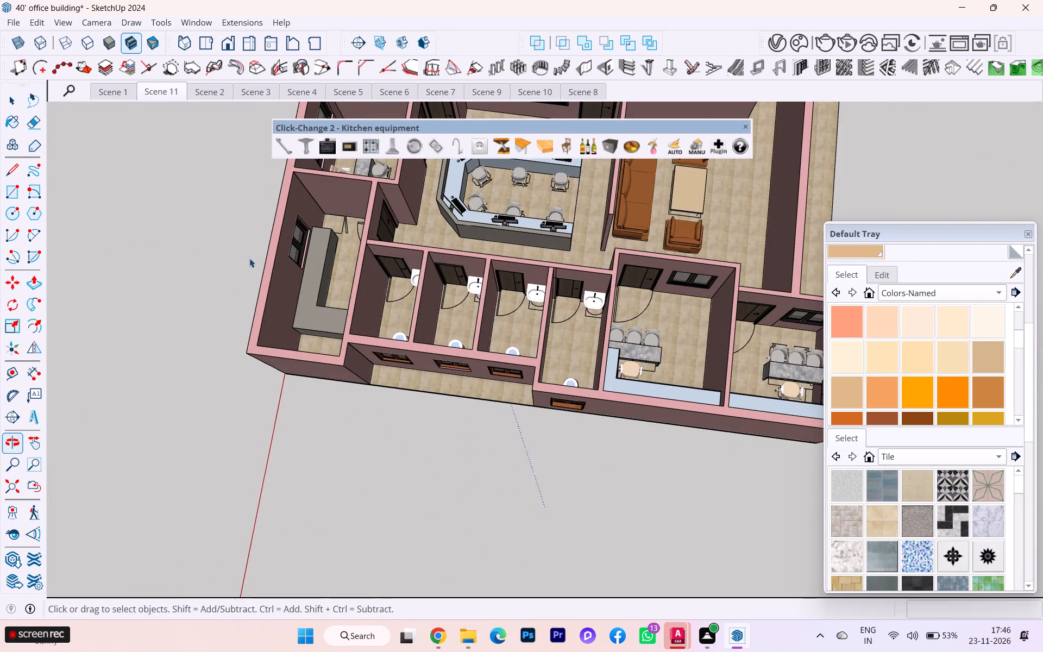
scroll(249, 258, "down", 12)
scroll(318, 191, "up", 6)
scroll(318, 191, "down", 1)
scroll(318, 191, "up", 5)
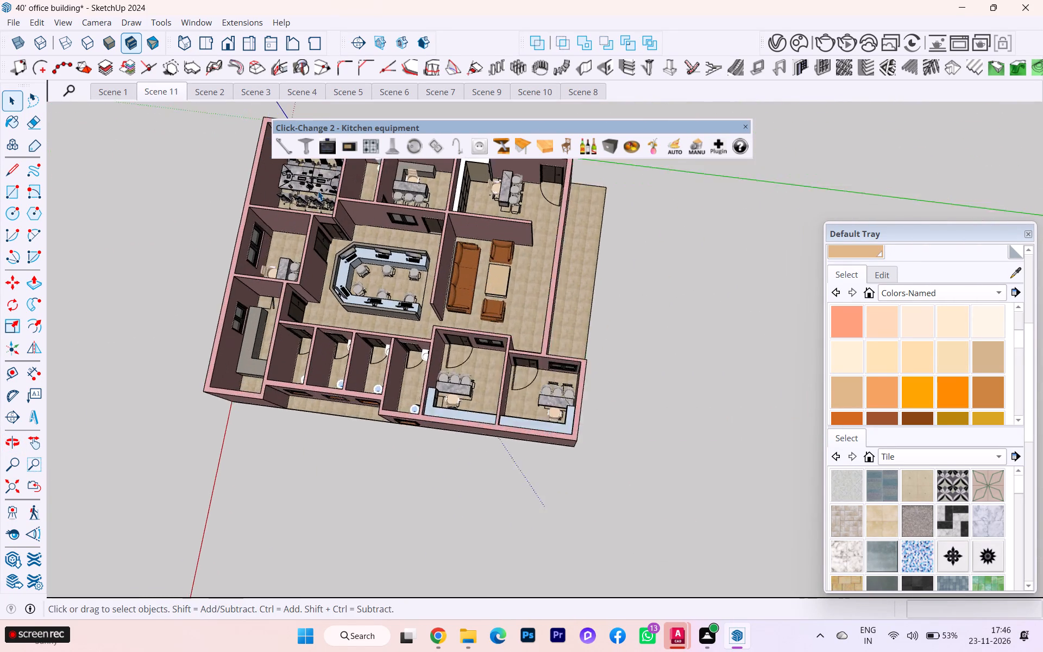
scroll(318, 191, "up", 10)
scroll(318, 191, "down", 4)
scroll(318, 191, "up", 10)
scroll(318, 191, "down", 1)
scroll(318, 191, "up", 1)
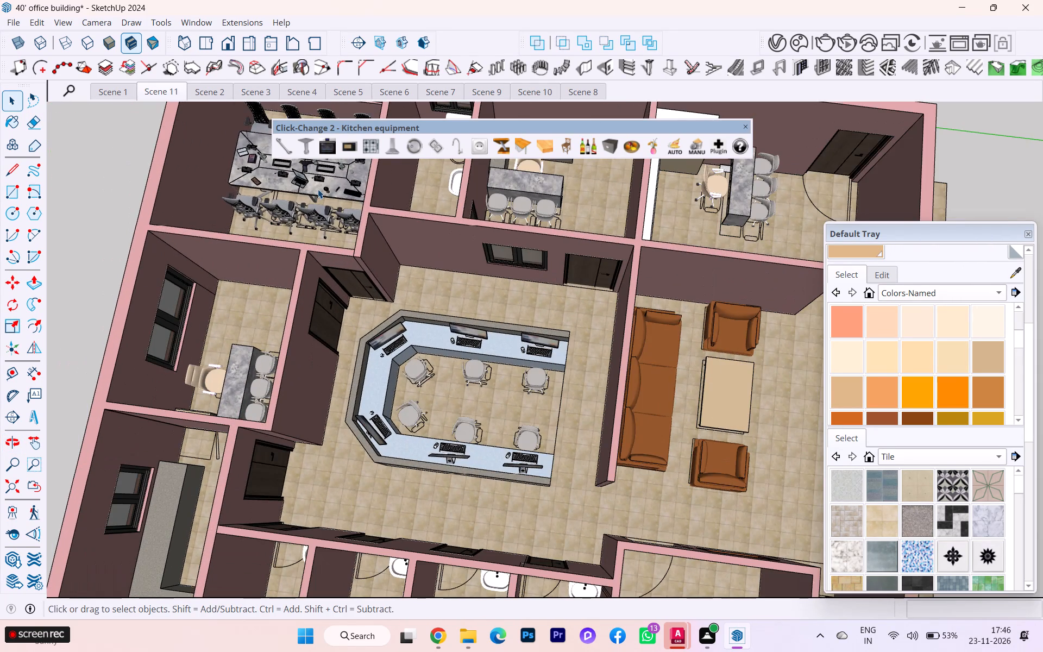
scroll(318, 189, "up", 1)
scroll(318, 189, "down", 1)
scroll(318, 189, "up", 1)
scroll(318, 189, "down", 1)
scroll(318, 189, "up", 1)
scroll(318, 189, "down", 1)
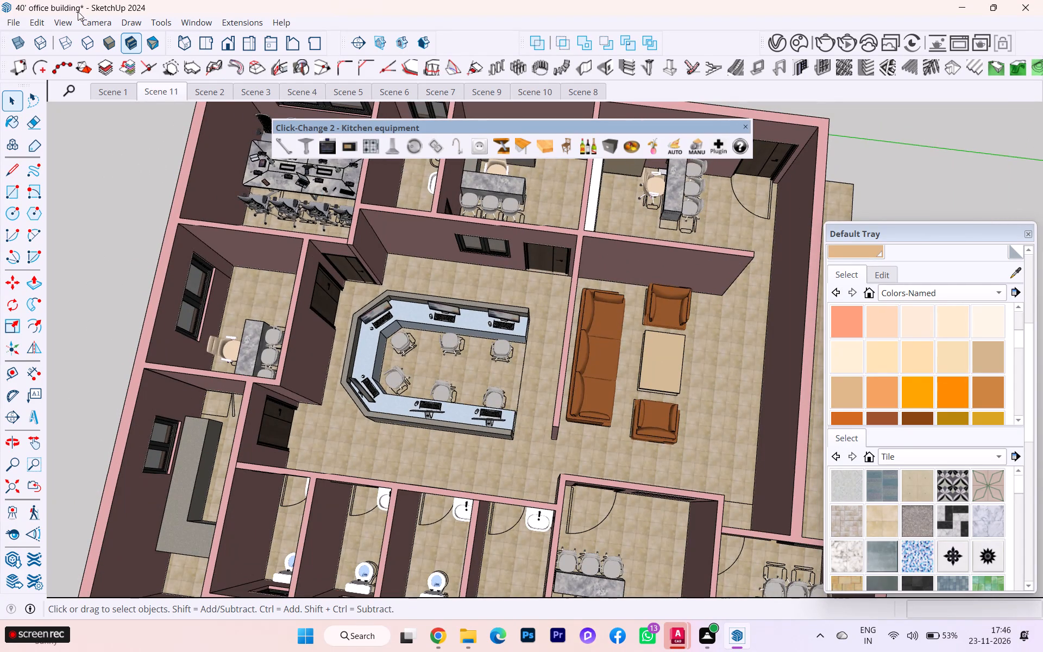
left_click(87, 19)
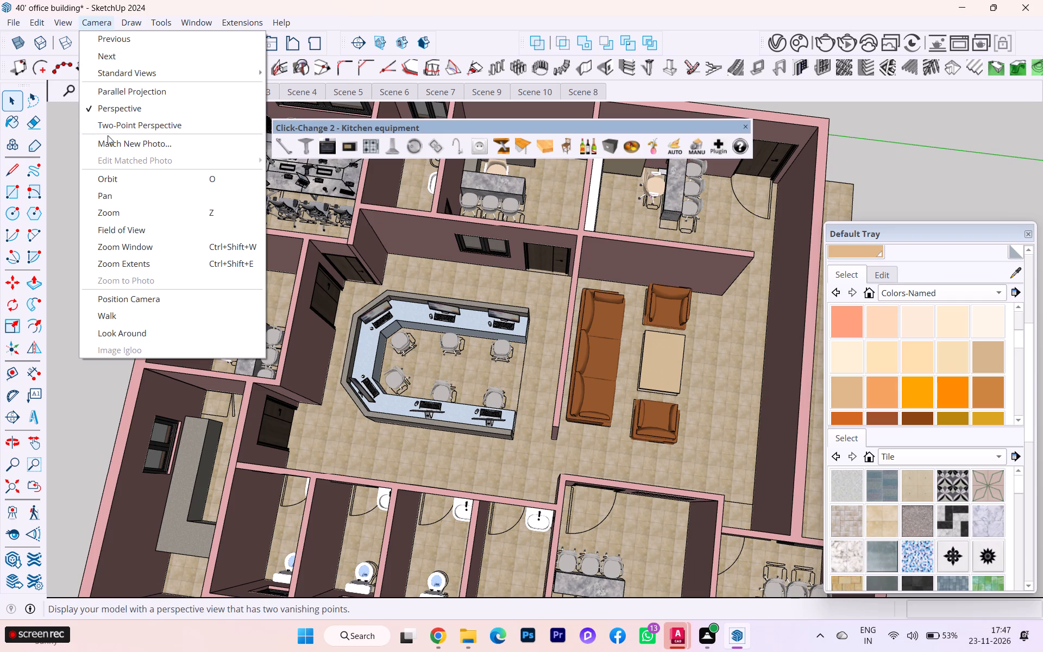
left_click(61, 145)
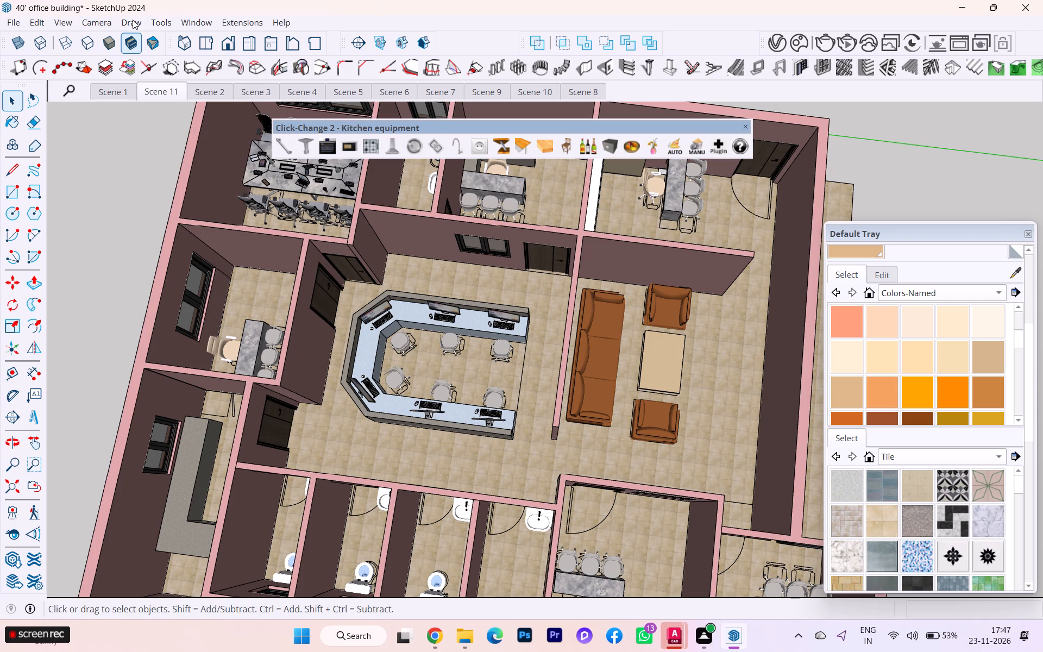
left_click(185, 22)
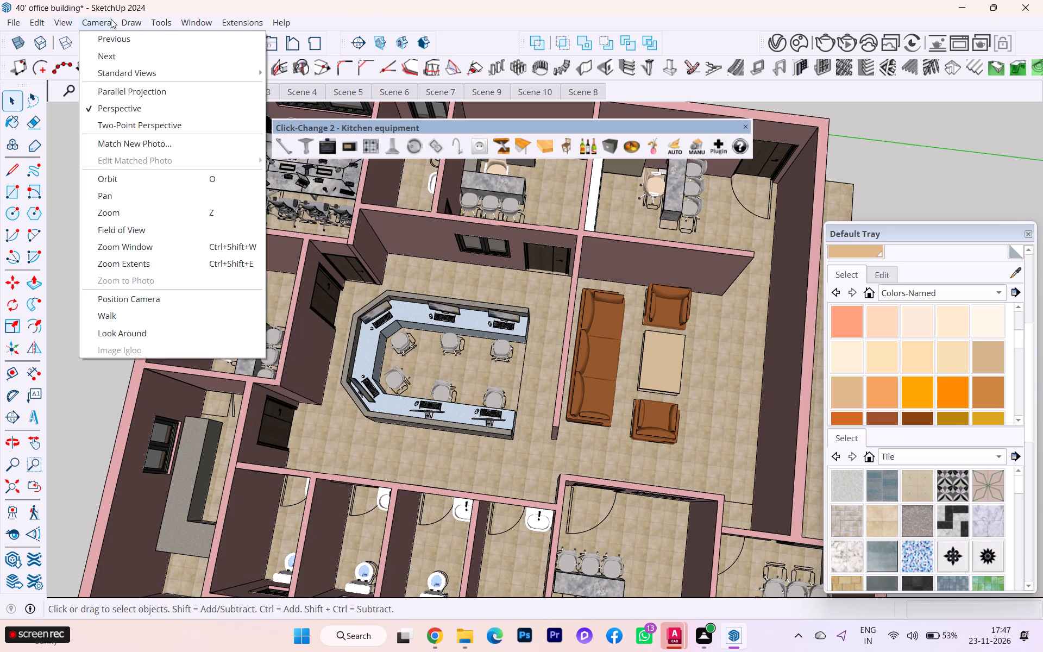
Turn on the Profiles edge style for the office building.
left_click(70, 22)
left_click(70, 22)
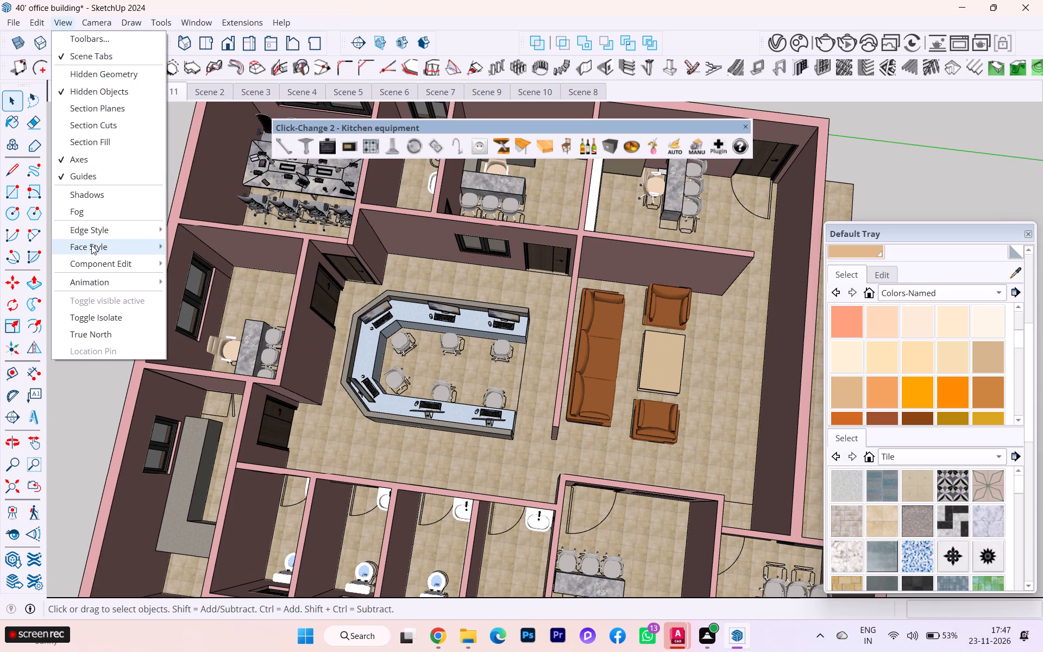
left_click(103, 227)
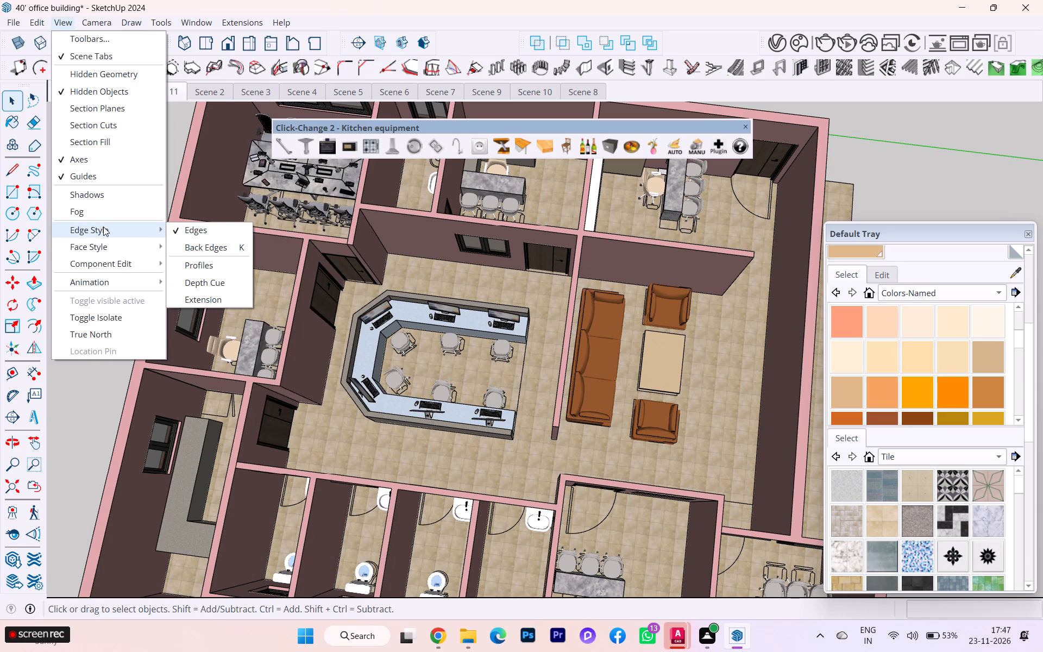
left_click(192, 262)
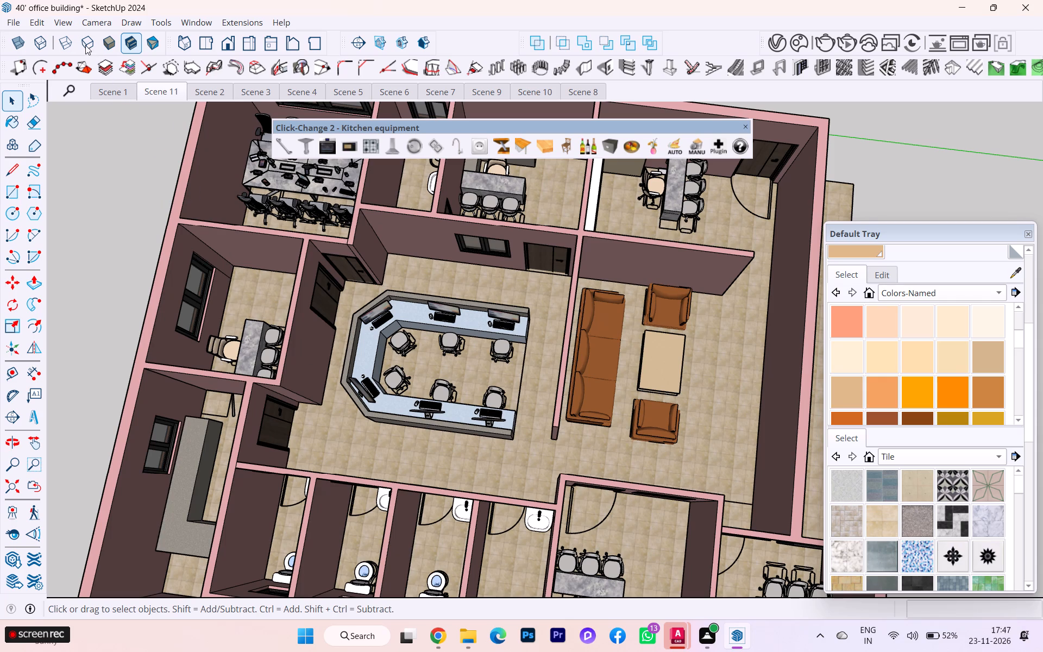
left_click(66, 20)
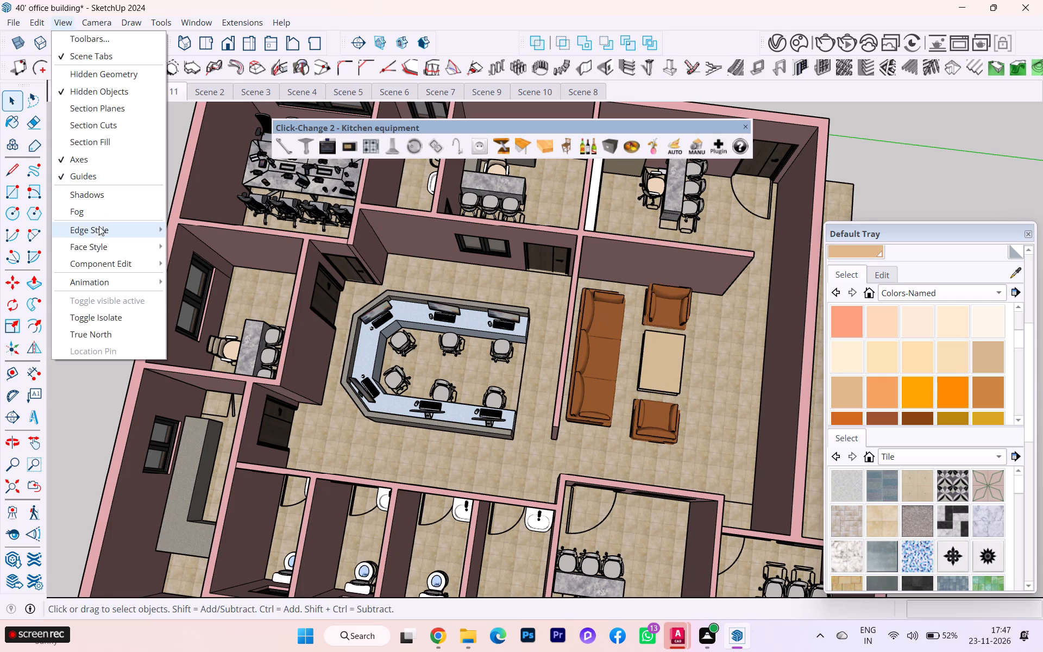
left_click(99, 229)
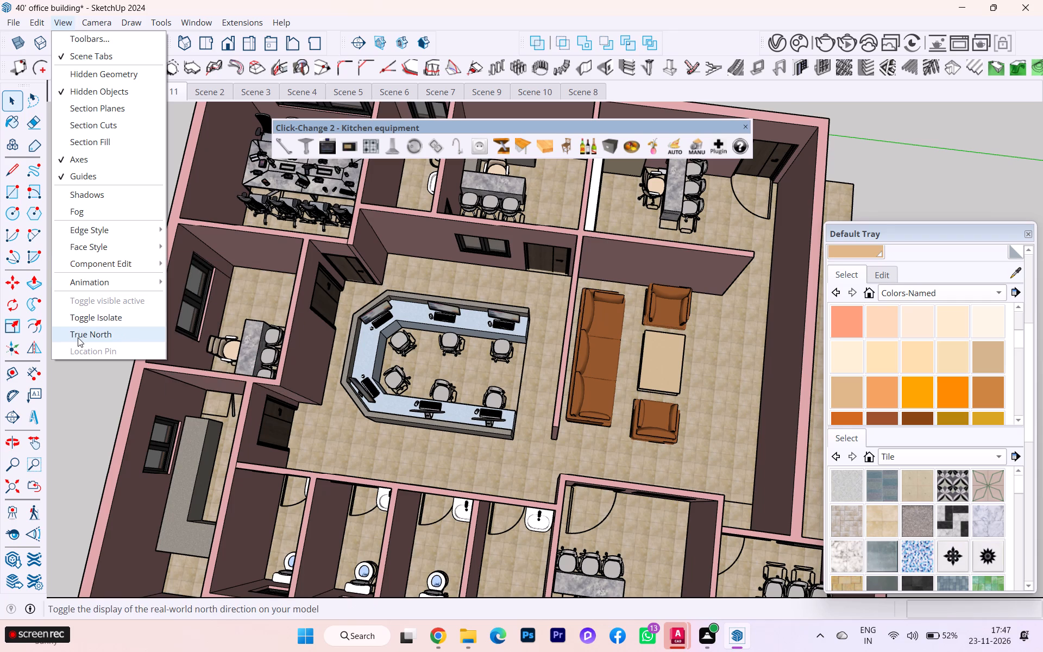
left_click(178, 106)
Draw a roof rectangle over the wall tops from one outer corner of the office building to the diagonally opposite corner.
scroll(190, 146, "down", 3)
scroll(200, 151, "up", 2)
scroll(201, 151, "down", 1)
scroll(202, 152, "up", 3)
scroll(202, 152, "down", 5)
scroll(220, 259, "down", 4)
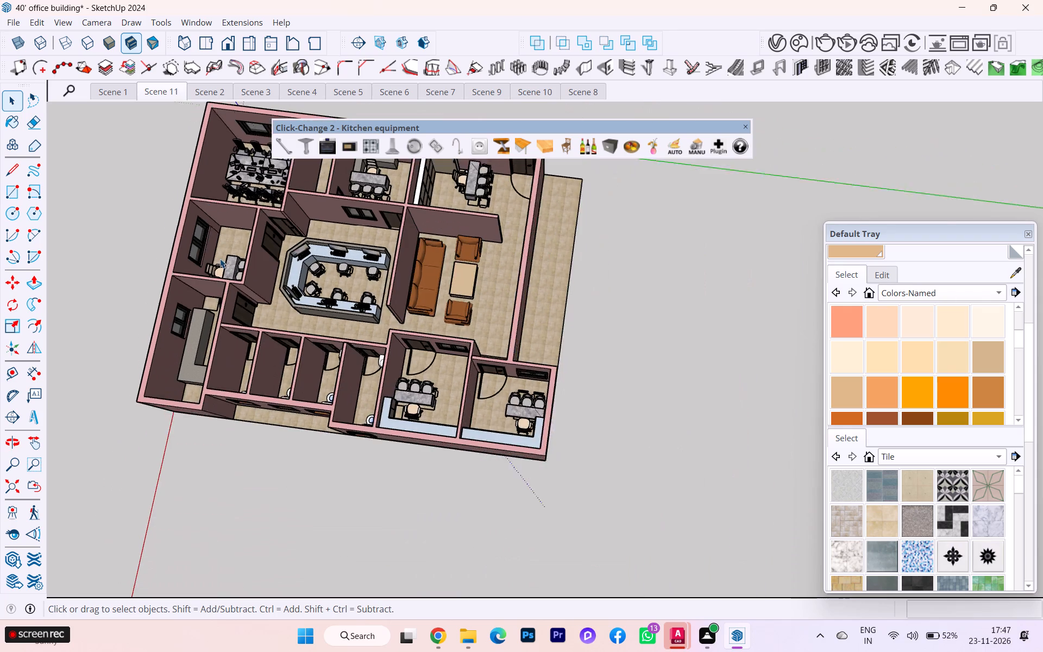
middle_click_drag(476, 347, 563, 317)
scroll(477, 347, "down", 1)
scroll(551, 317, "up", 3)
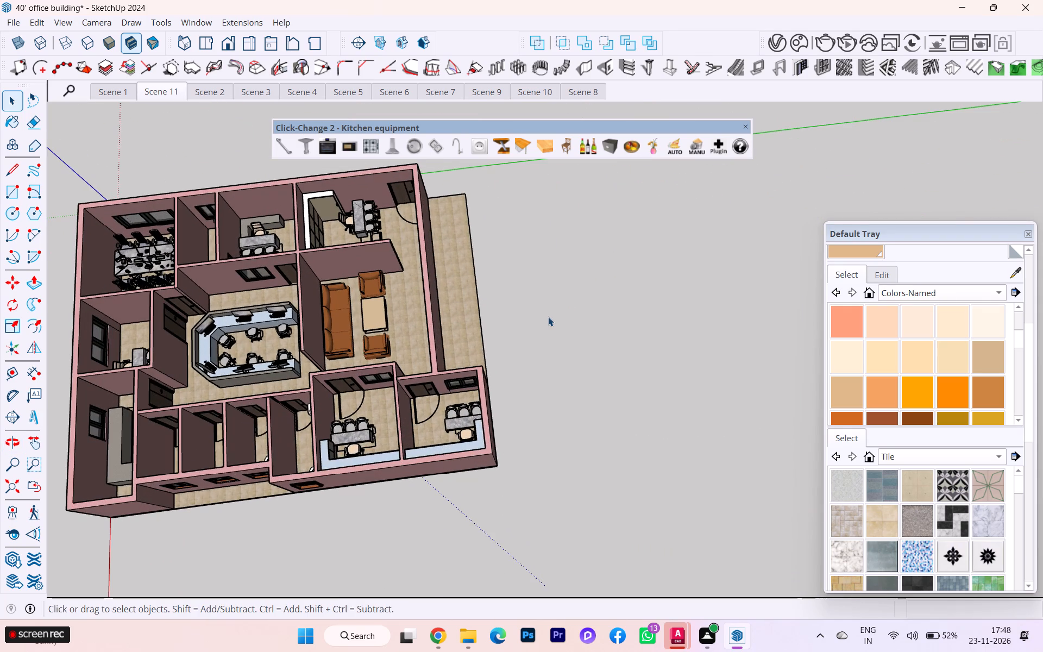
left_click(548, 317)
scroll(328, 290, "down", 3)
middle_click_drag(323, 284, 326, 160)
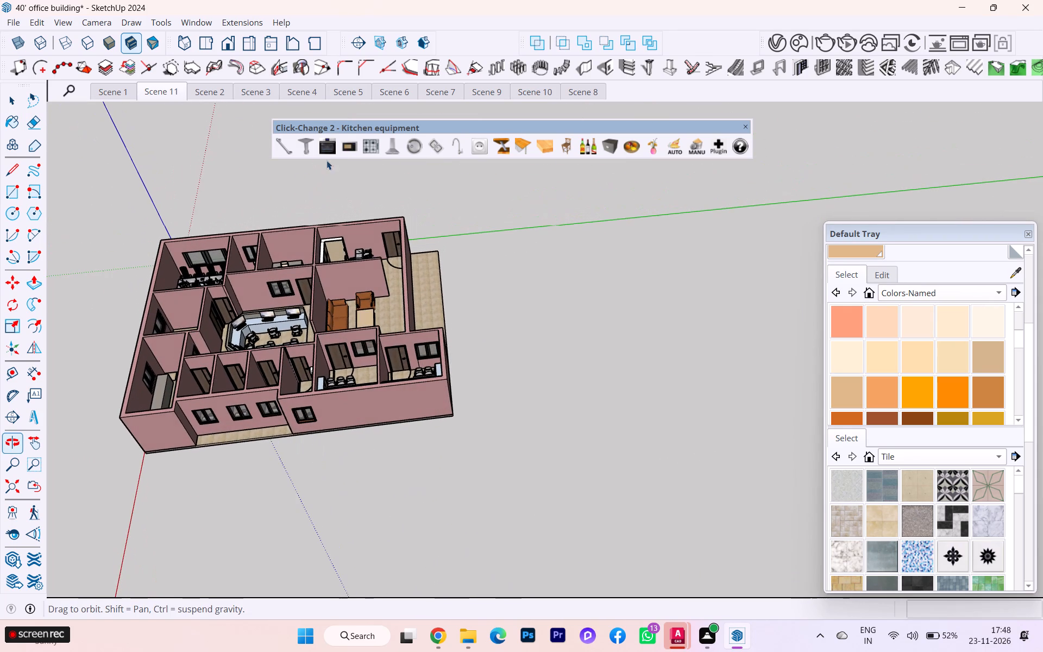
key("r")
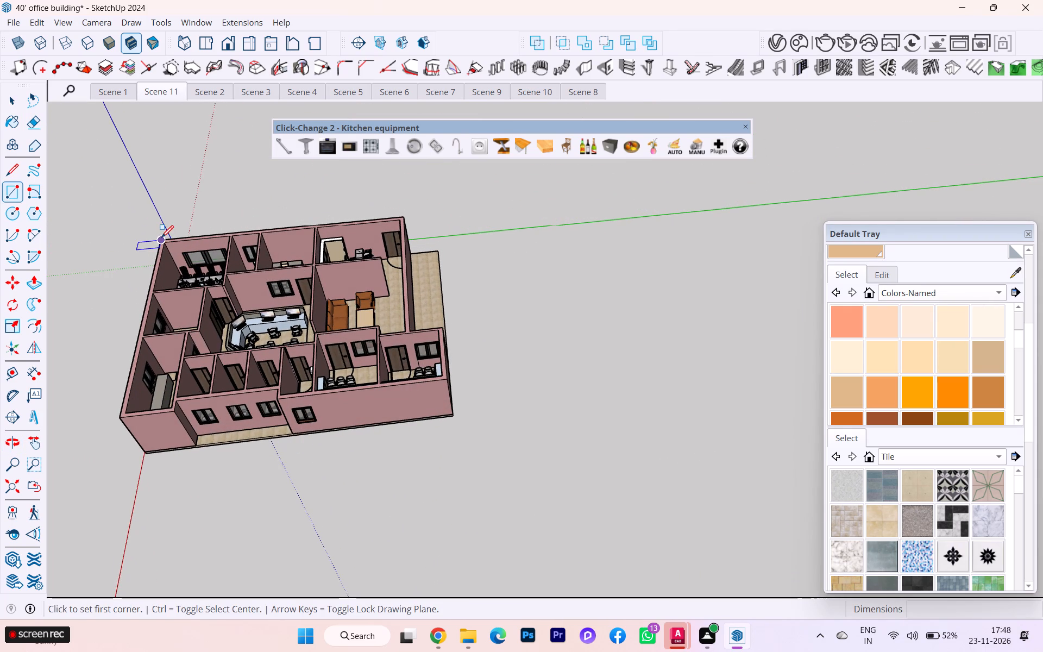
left_click(161, 237)
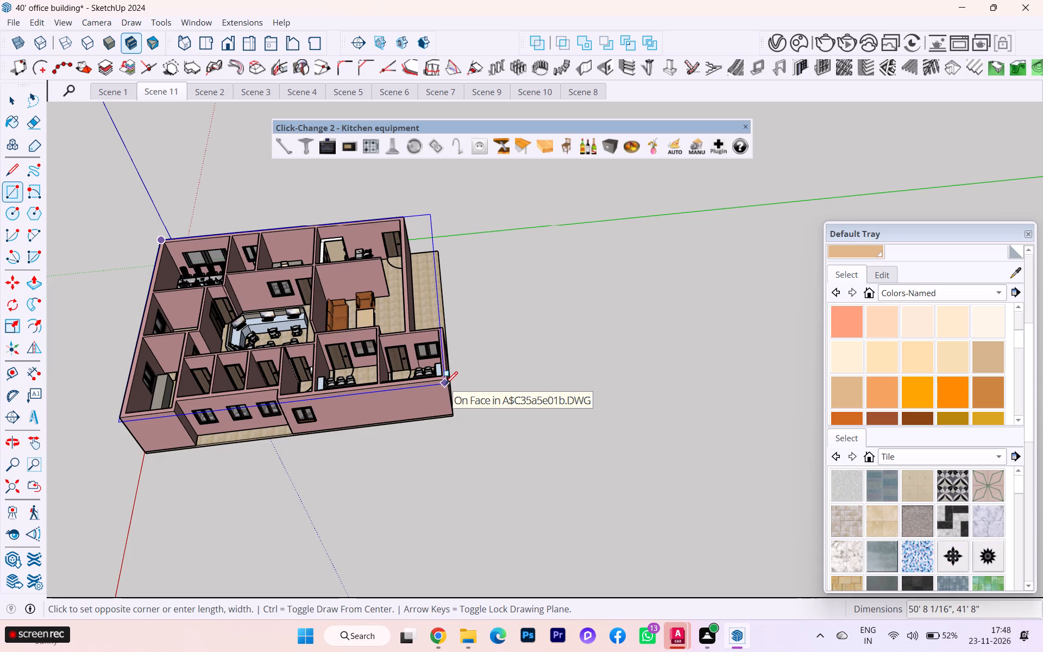
scroll(446, 378, "up", 2)
scroll(446, 379, "down", 1)
scroll(446, 379, "up", 2)
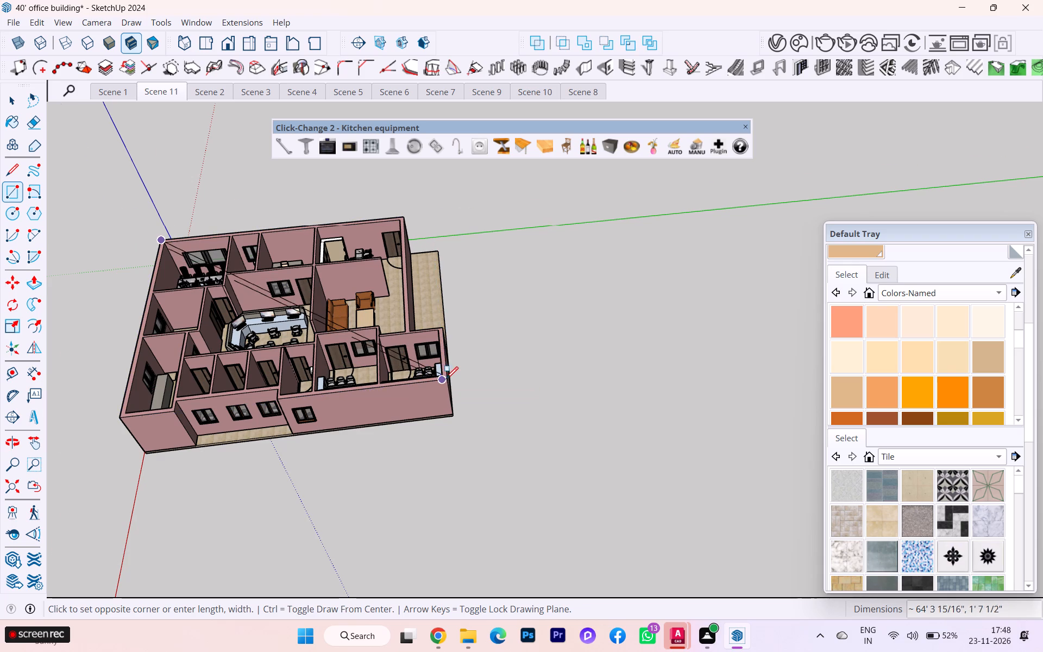
scroll(446, 379, "up", 3)
left_click(445, 379)
Push/Pull the roof rectangle to a 6" thick slab.
scroll(517, 365, "down", 1)
scroll(518, 366, "up", 1)
scroll(519, 366, "down", 3)
scroll(522, 366, "up", 1)
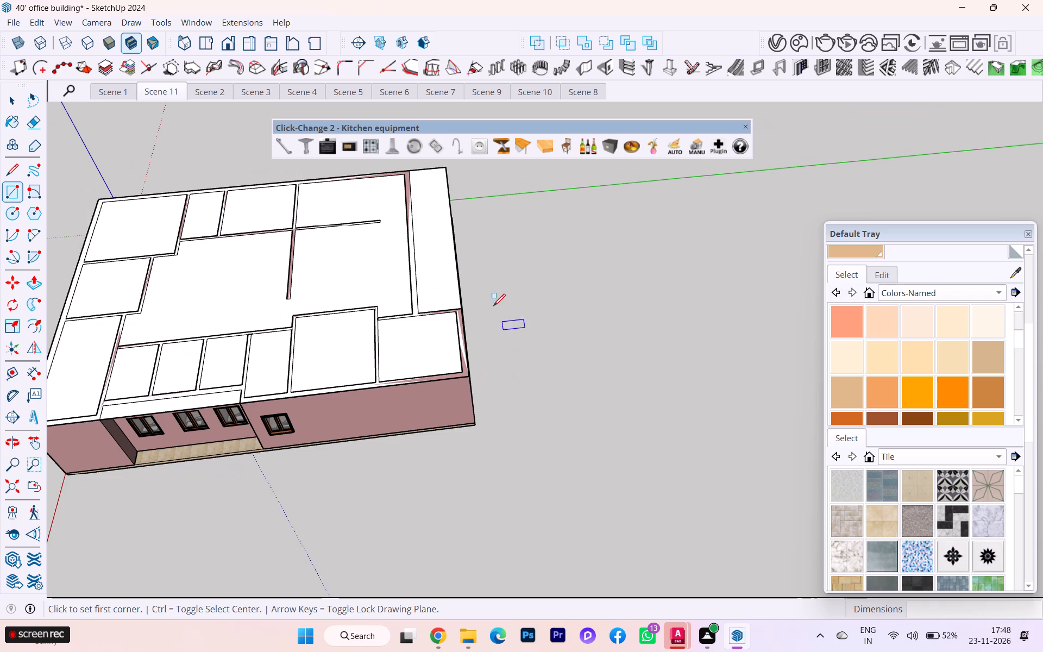
left_click(10, 97)
left_click(340, 300)
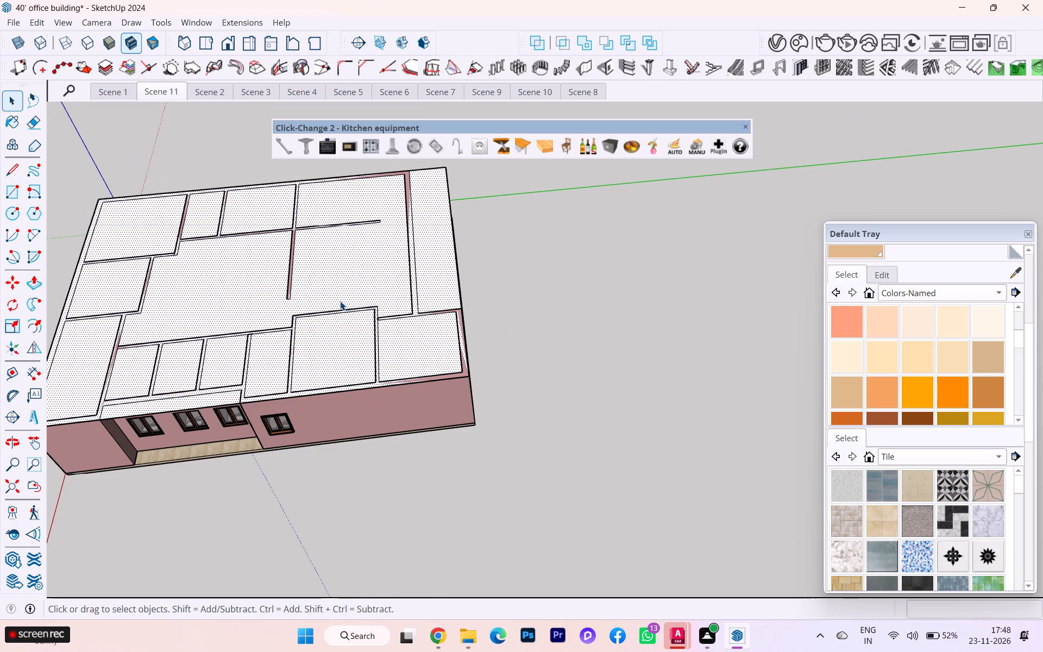
key("p")
left_click(340, 301)
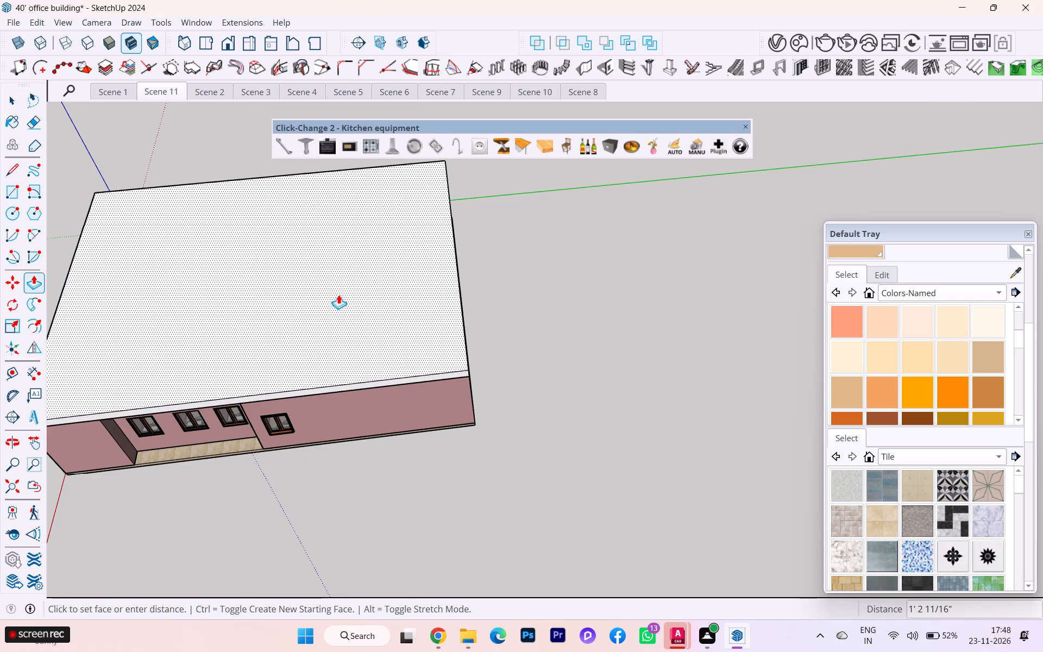
key("6")
key("Return")
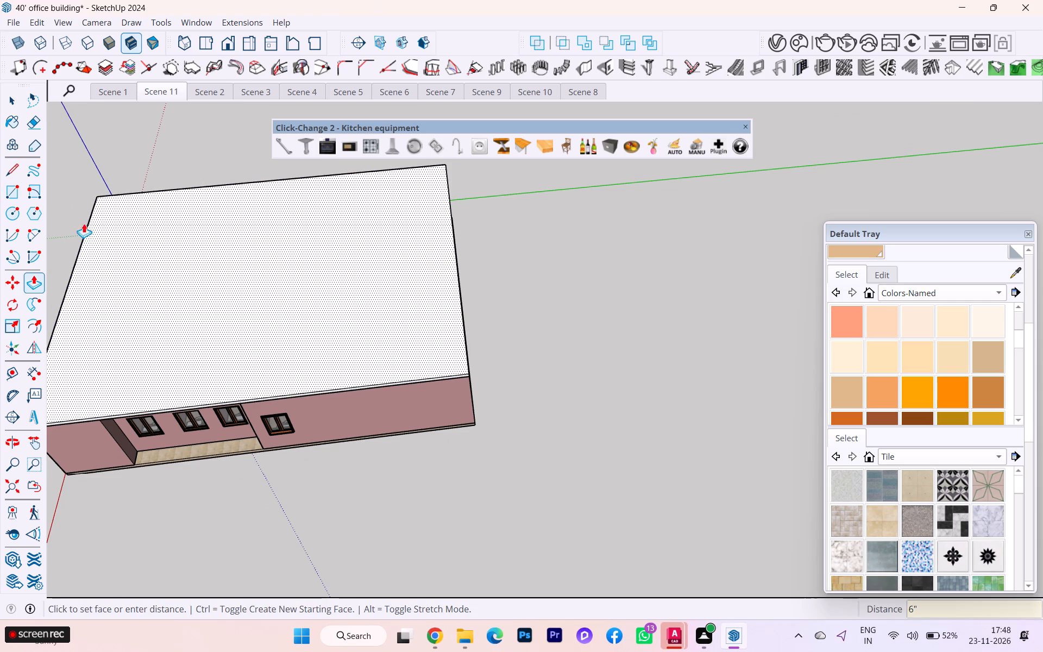
Make the whole roof slab a group.
left_click(5, 96)
triple_click(273, 285)
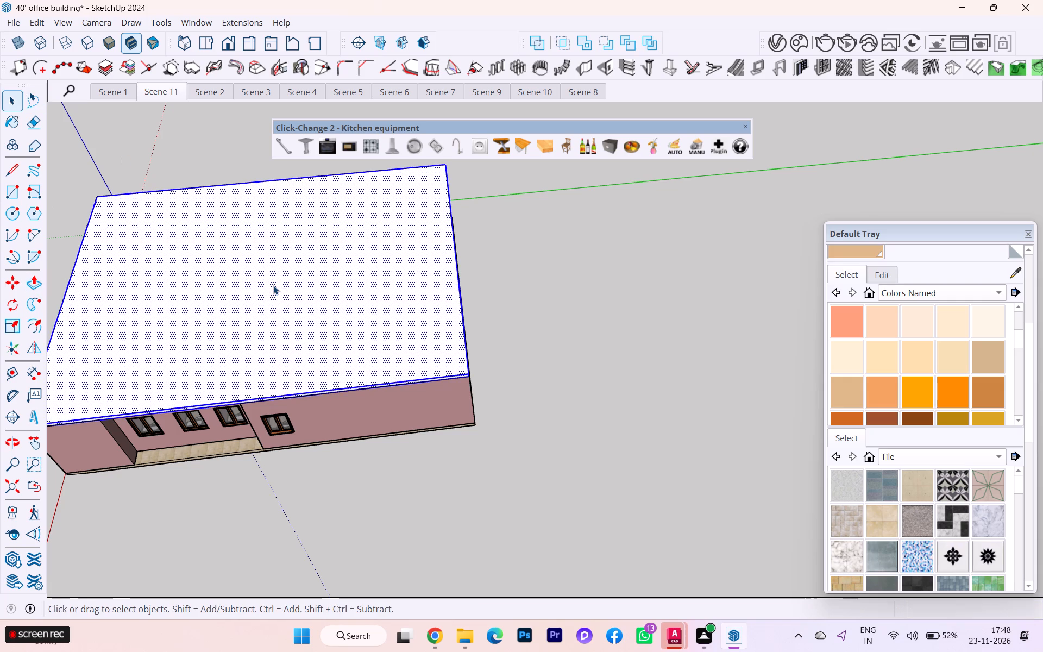
right_click(275, 284)
left_click(330, 131)
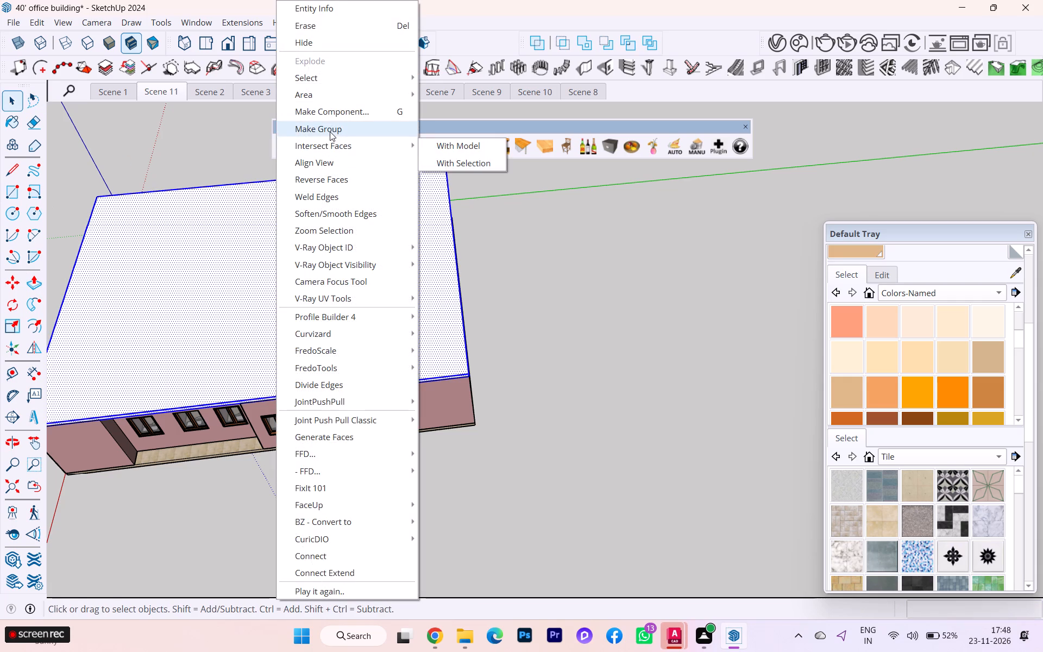
Paint all faces inside the roof slab group with the light tan colour from Colors-Named.
triple_click(419, 329)
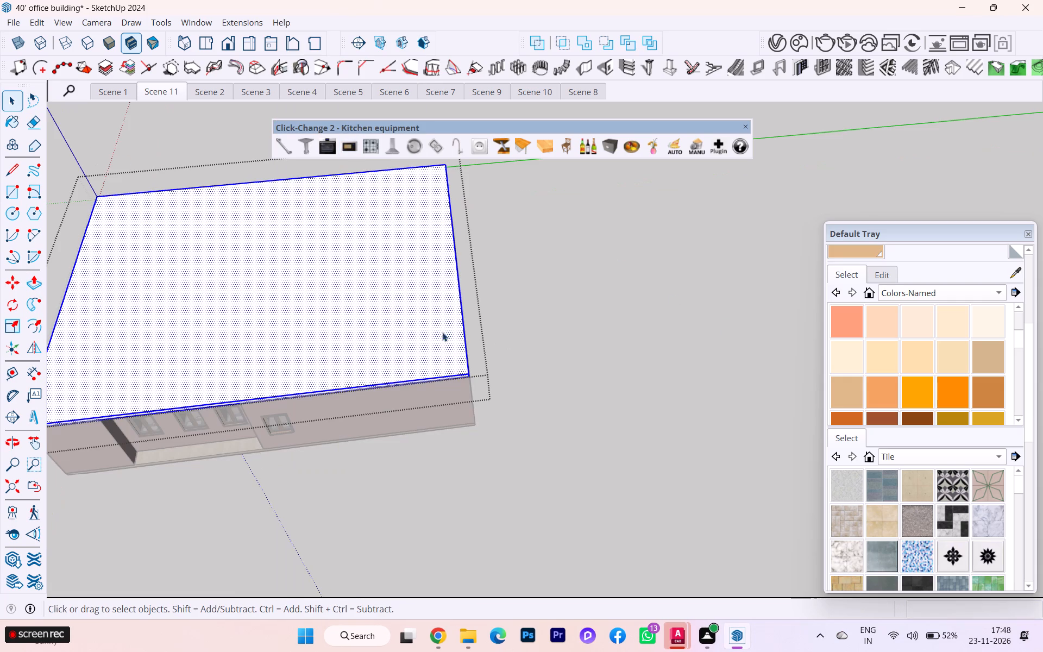
left_click(850, 394)
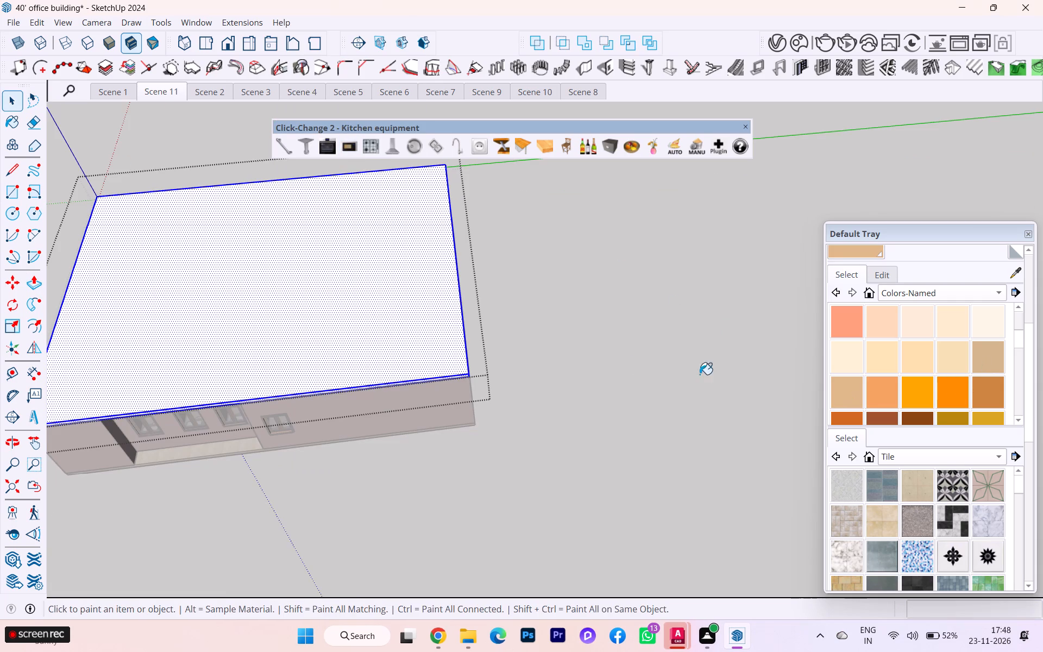
left_click(385, 349)
left_click(8, 103)
left_click(516, 279)
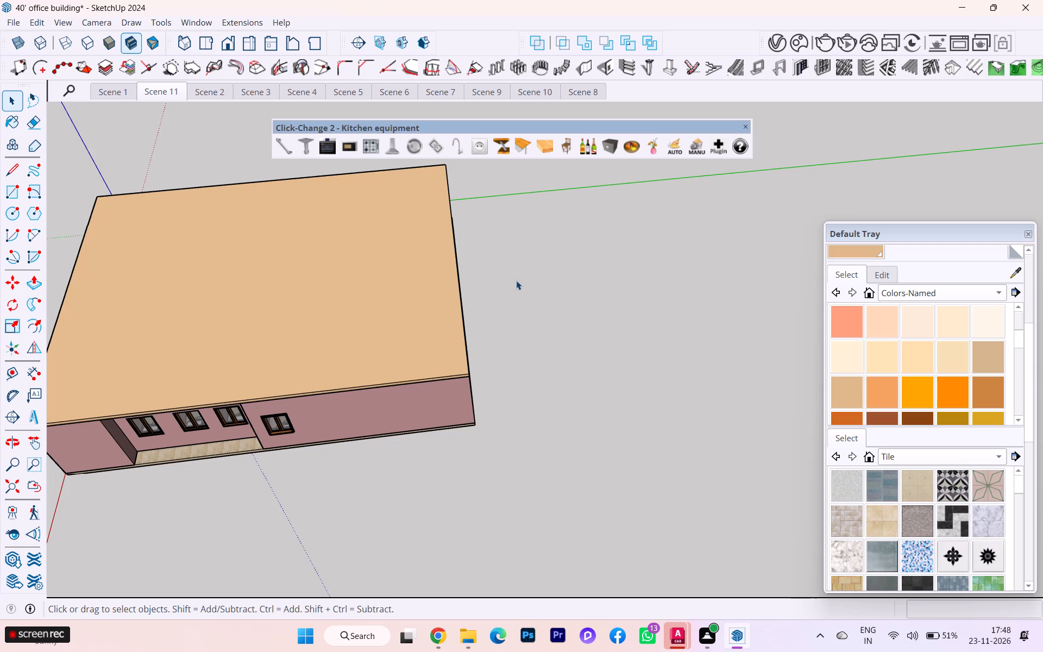
Examine the roofed building's exterior from all sides, including the walls, windows, entrance door and roof overhang.
scroll(580, 360, "down", 5)
middle_click_drag(610, 372, 541, 210)
scroll(509, 295, "up", 2)
scroll(552, 320, "down", 1)
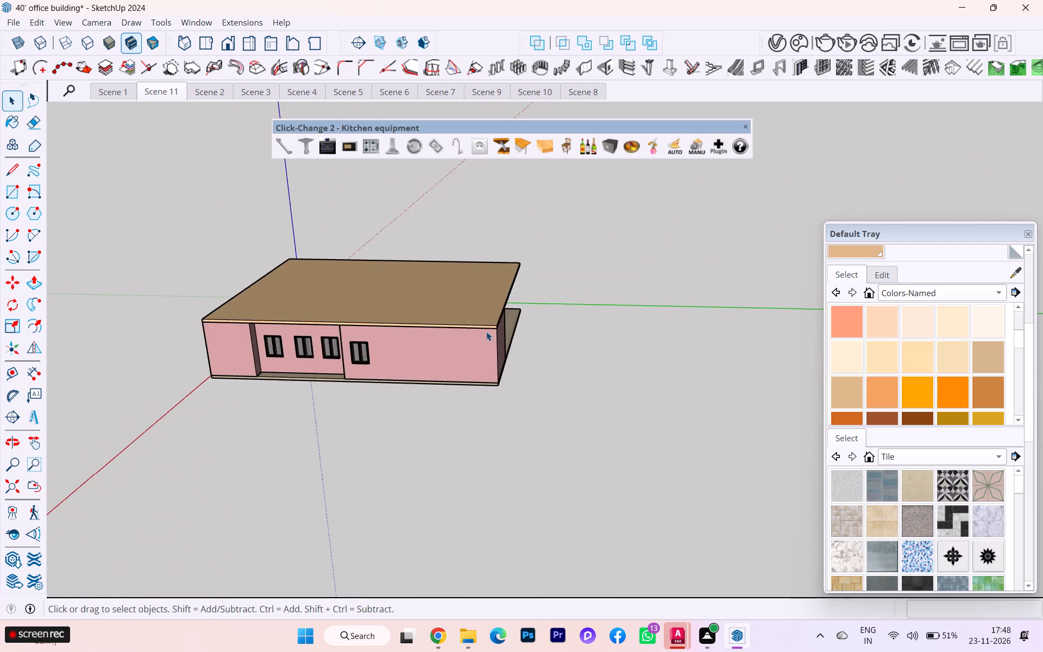
middle_click_drag(459, 334, 81, 382)
scroll(546, 329, "up", 4)
middle_click_drag(575, 332, 929, 313)
middle_click_drag(492, 347, 944, 304)
scroll(419, 361, "down", 1)
middle_click_drag(417, 361, 552, 323)
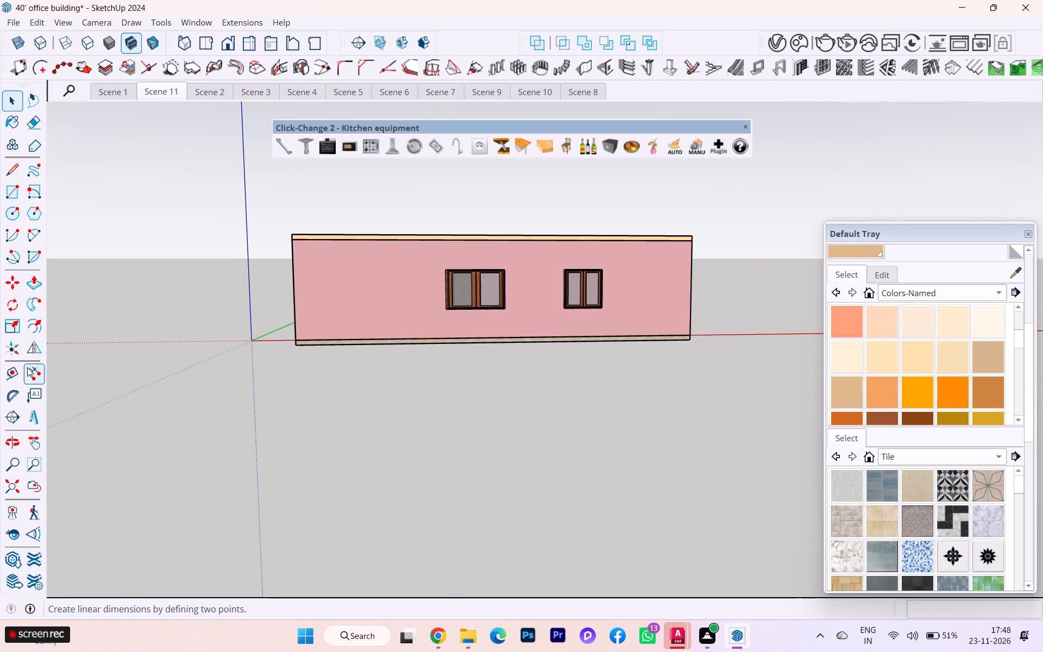
left_click(11, 486)
scroll(301, 425, "down", 6)
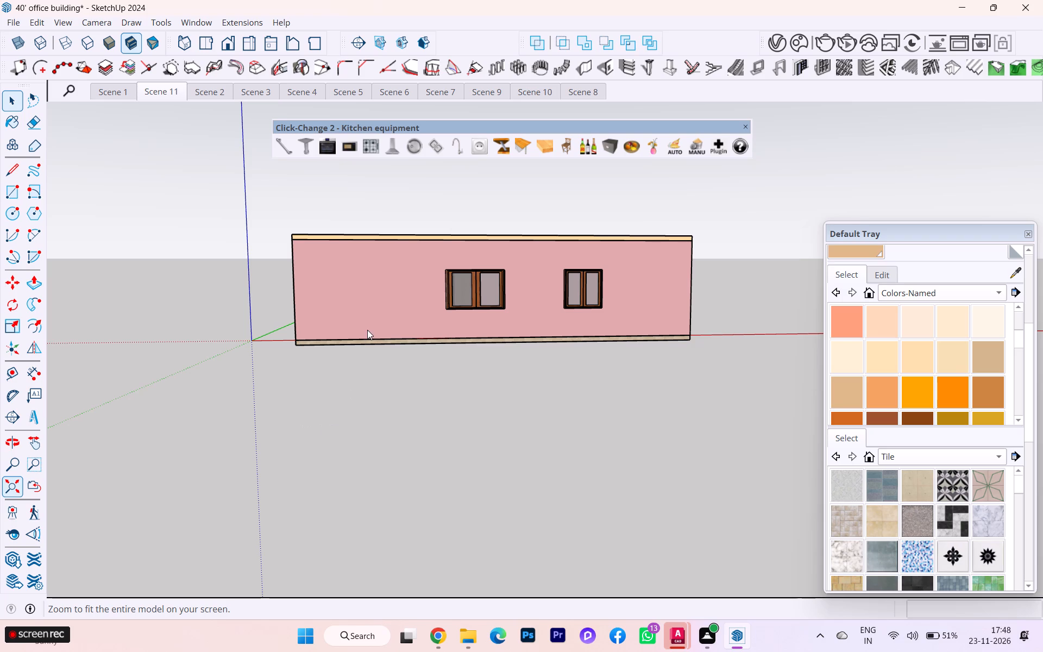
scroll(367, 340, "down", 1)
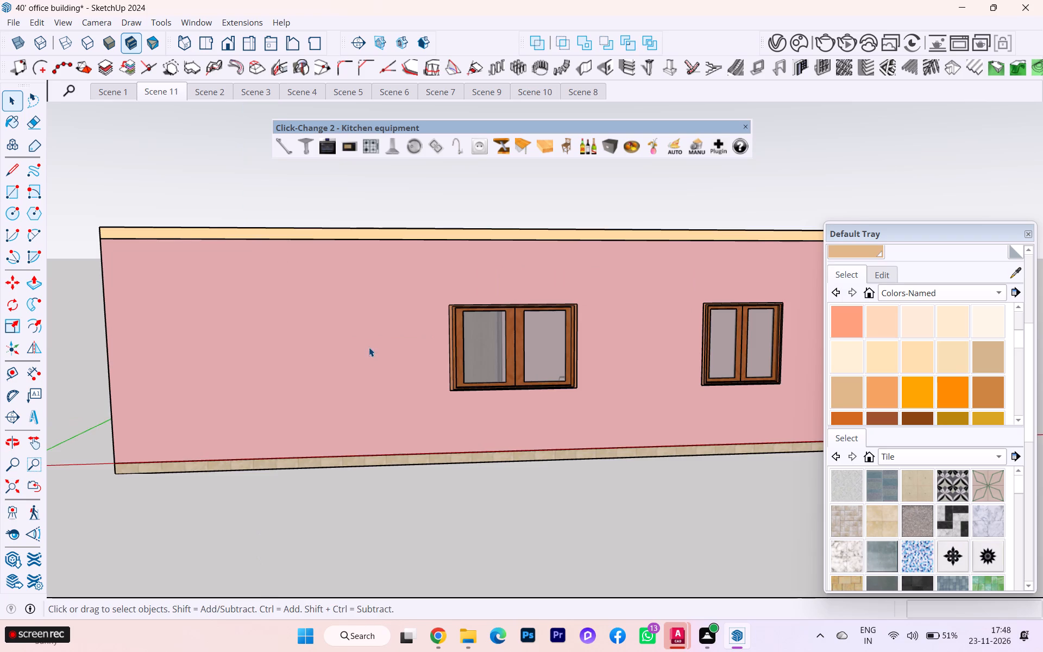
scroll(369, 347, "down", 4)
scroll(328, 374, "down", 1)
middle_click_drag(370, 396, 727, 442)
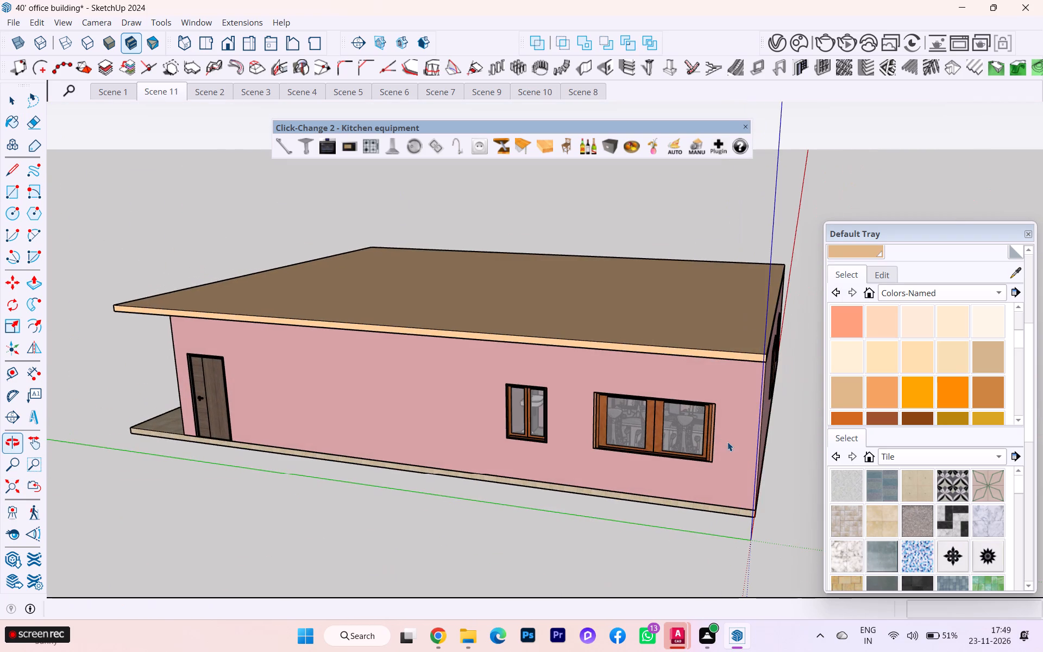
scroll(222, 450, "up", 1)
scroll(222, 450, "down", 4)
scroll(222, 450, "up", 2)
middle_click_drag(227, 437, 452, 374)
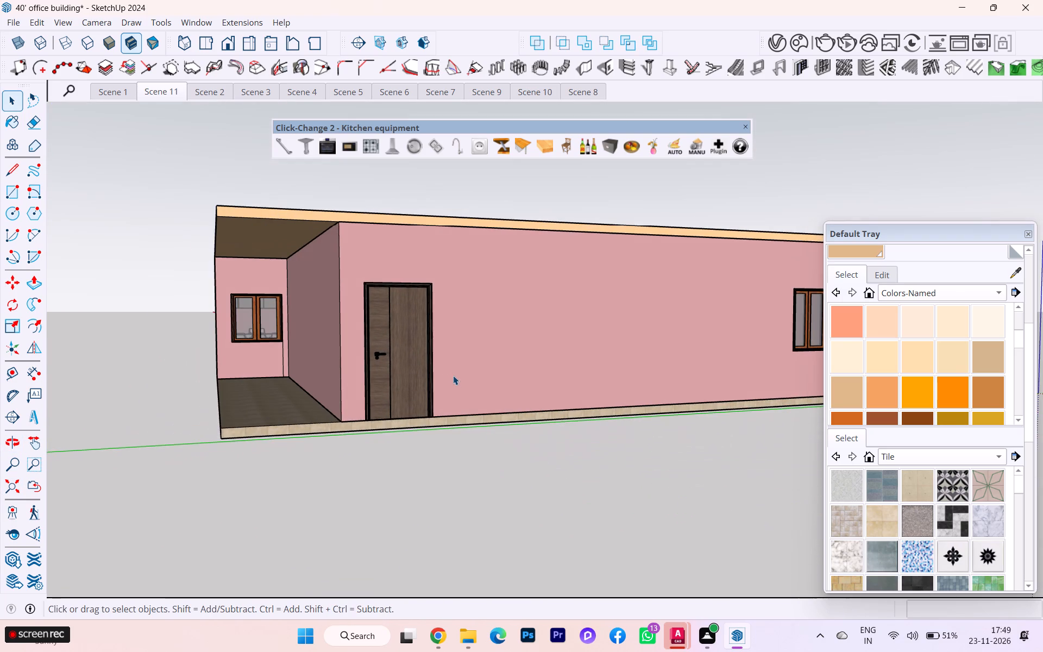
scroll(454, 382, "down", 2)
middle_click_drag(426, 394, 361, 396)
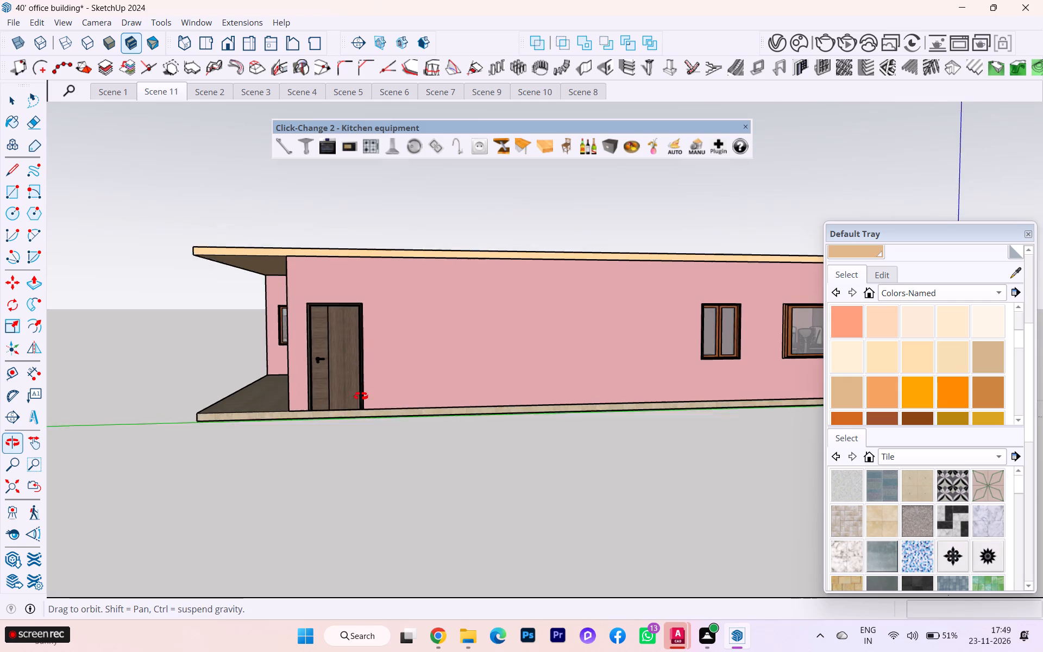
middle_click_drag(361, 396, 362, 404)
scroll(282, 400, "down", 8)
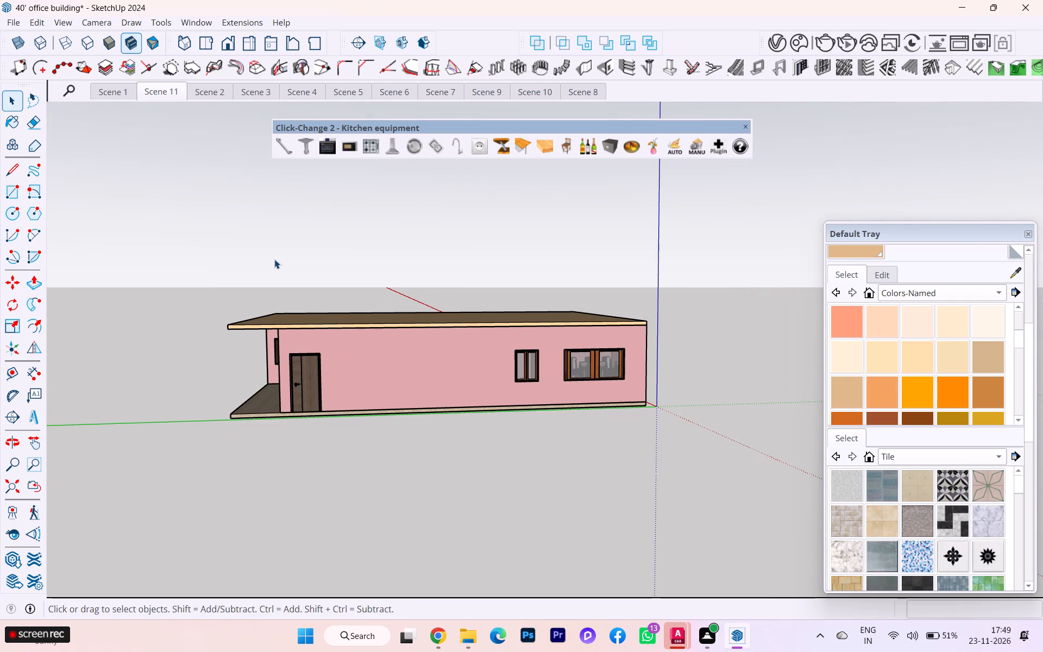
Export the 3D model as a COLLADA file named 40' office building.dae in the skp projectss folder.
left_click(14, 22)
left_click(56, 227)
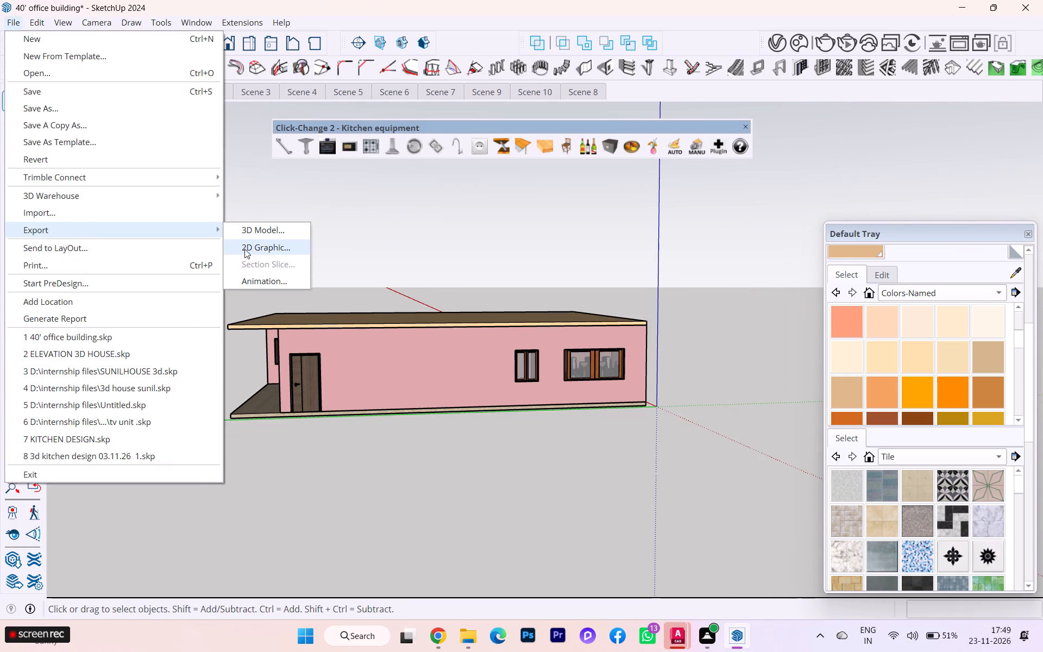
left_click(278, 233)
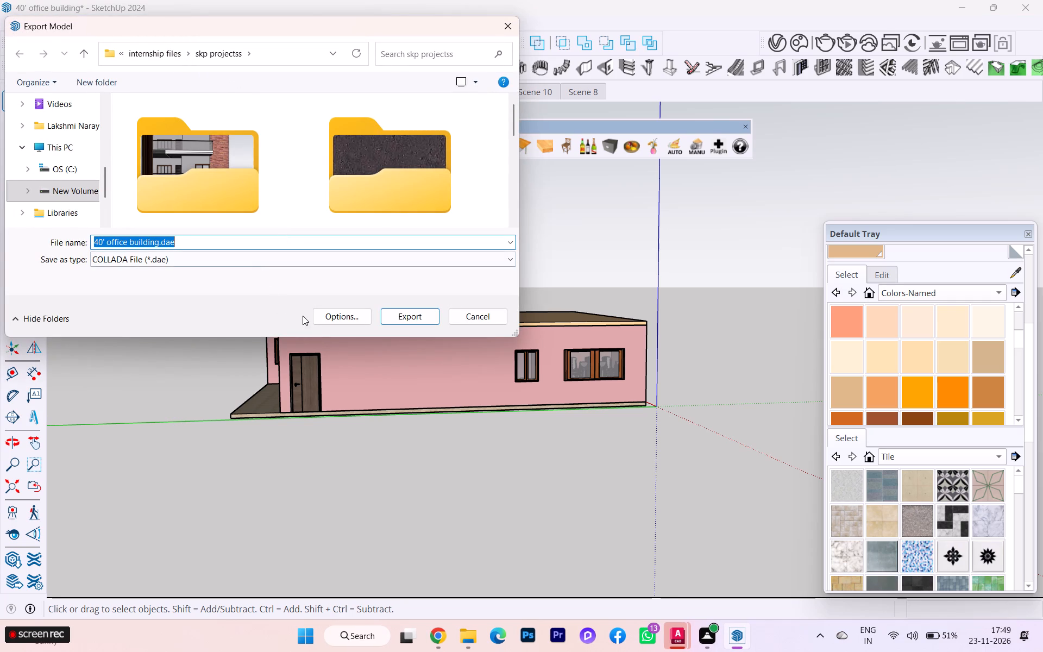
left_click(422, 318)
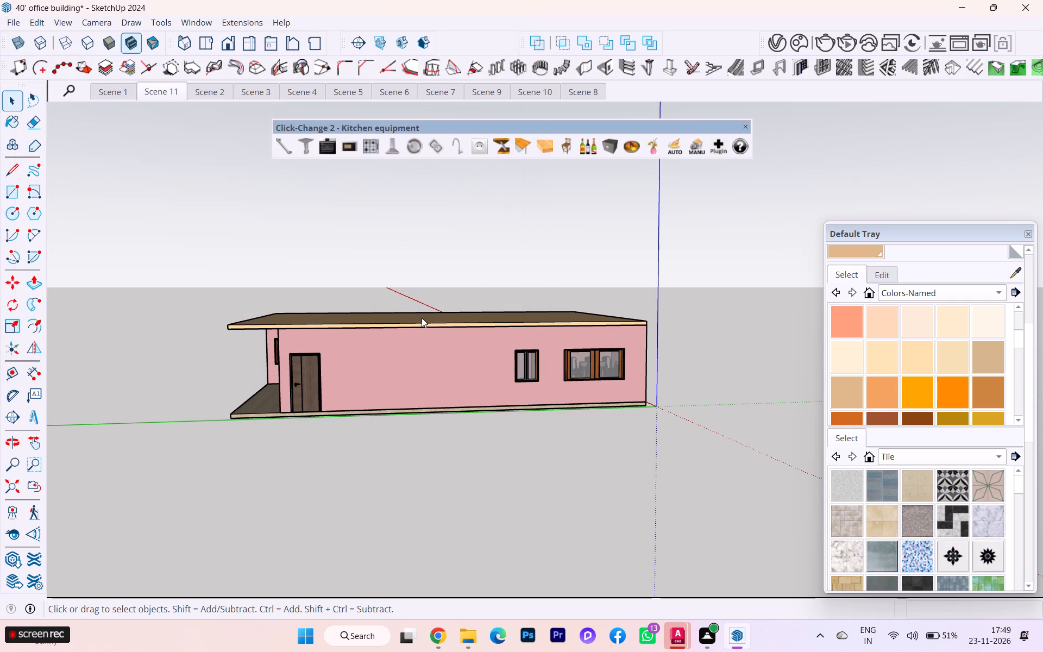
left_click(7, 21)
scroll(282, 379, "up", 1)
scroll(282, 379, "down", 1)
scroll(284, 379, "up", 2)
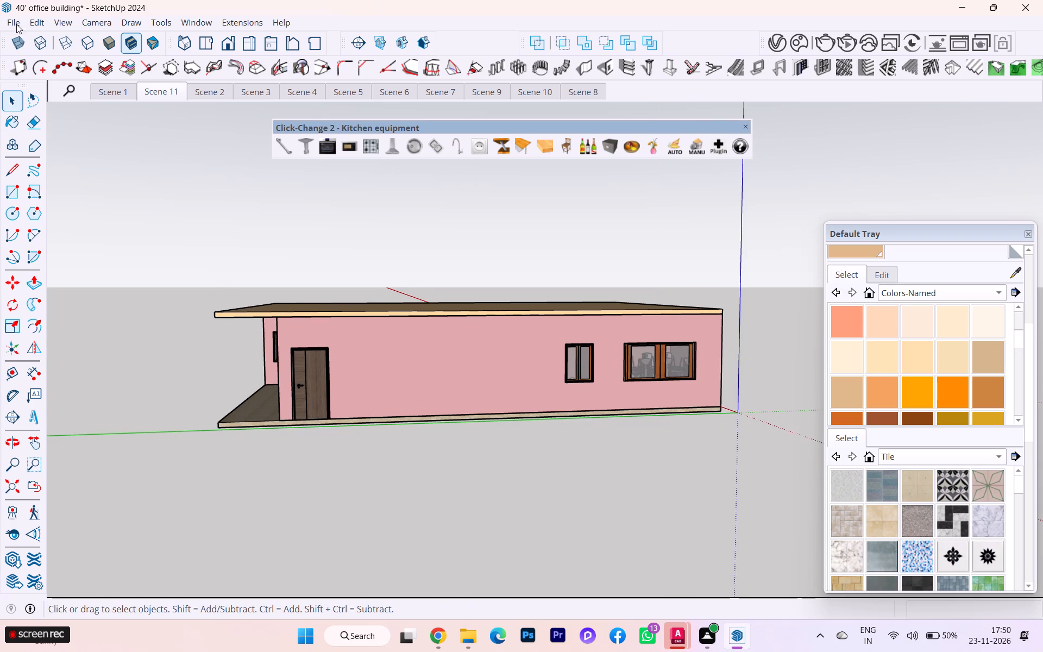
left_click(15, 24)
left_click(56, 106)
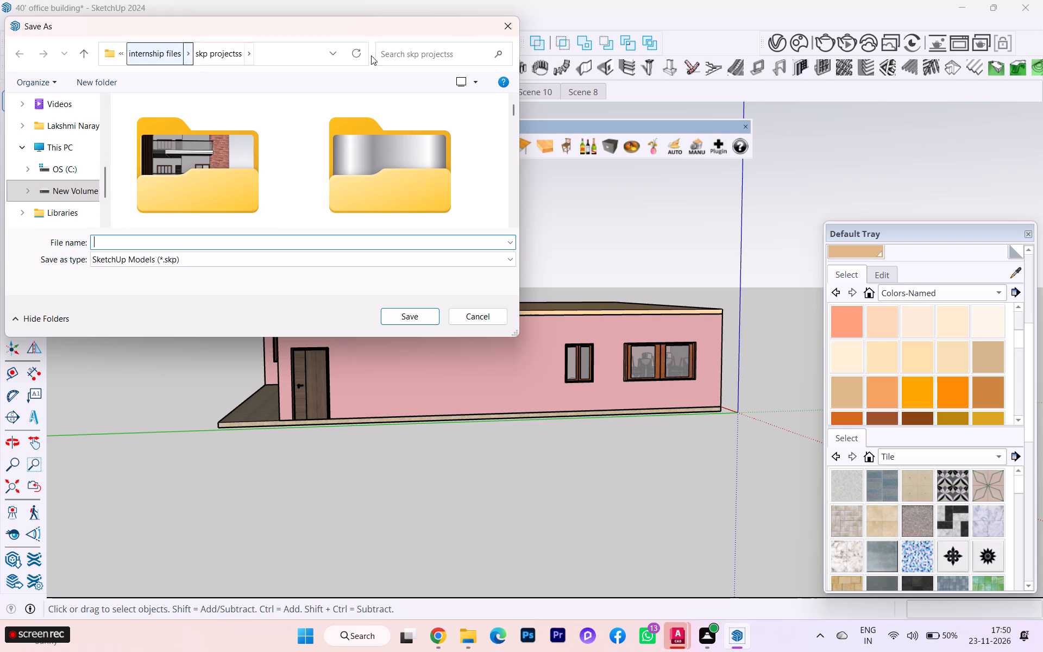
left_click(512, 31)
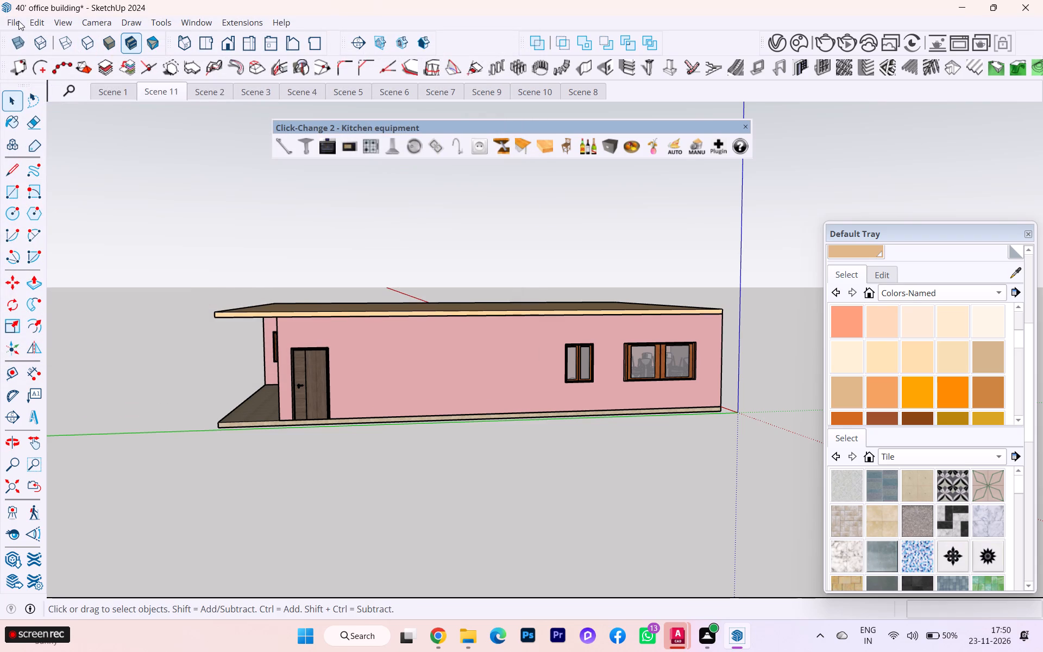
Save the 40' office building model under its existing name.
left_click(16, 20)
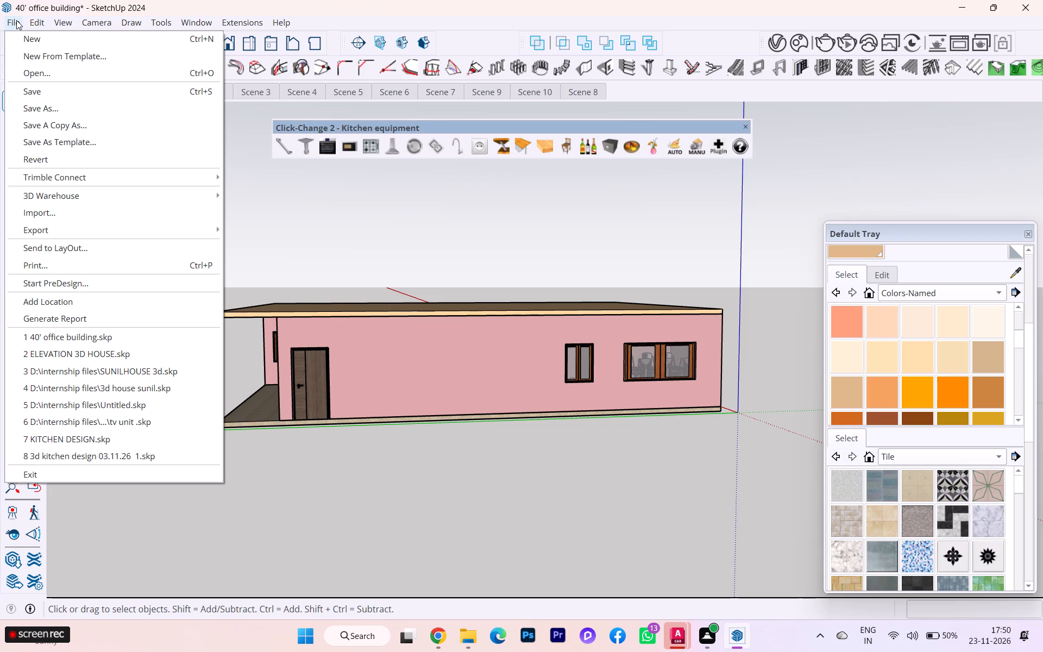
left_click(31, 90)
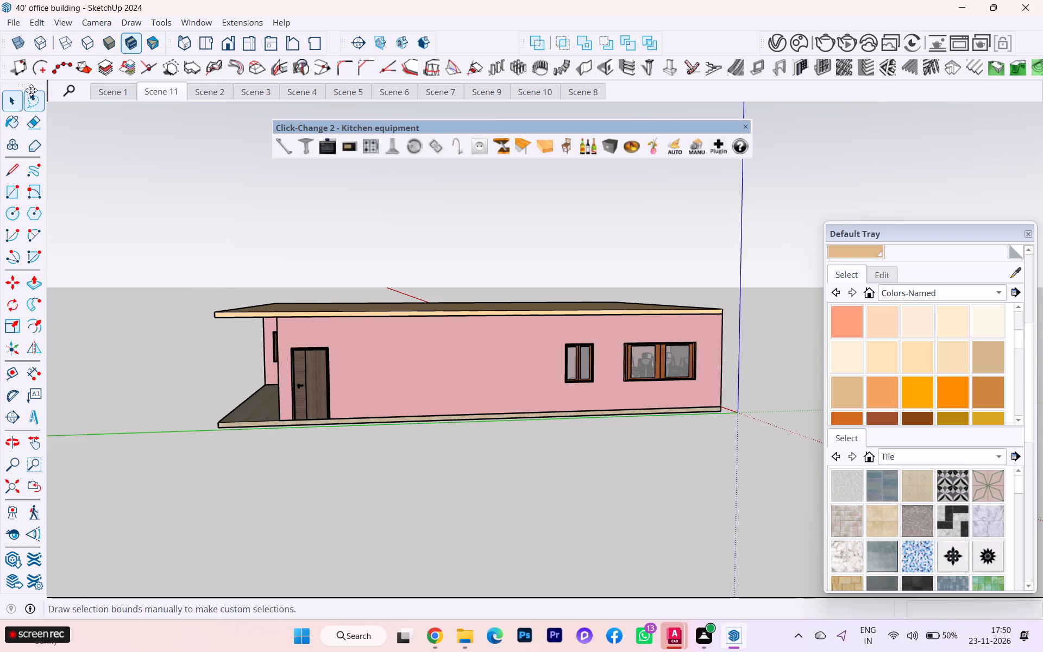
Send the office building model to LayOut, using the plain paper A3 Landscape template for the new document.
scroll(217, 309, "down", 1)
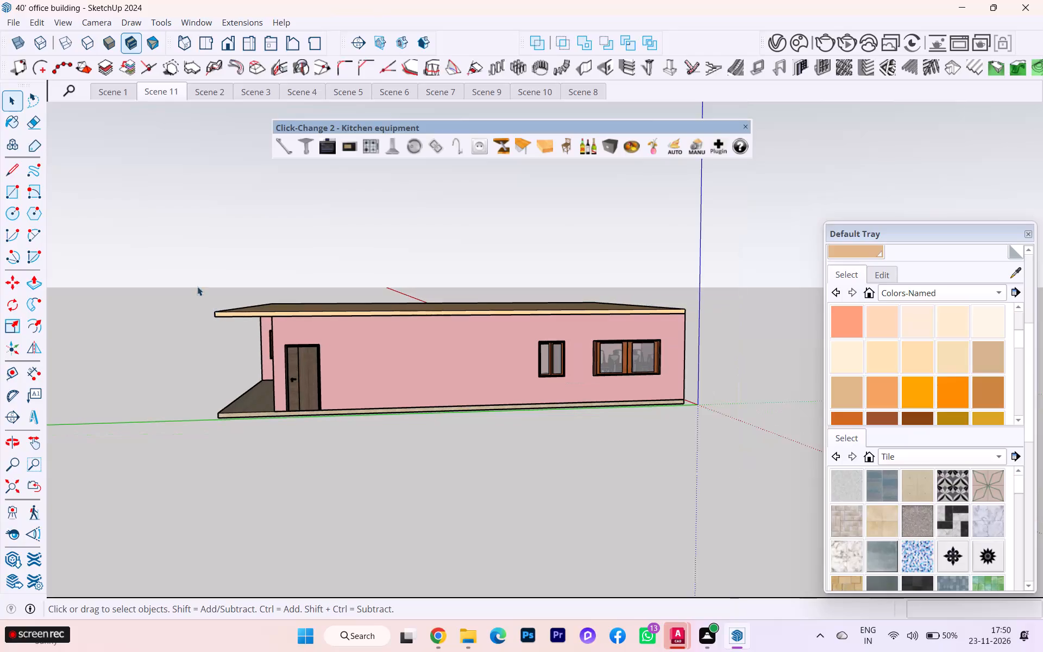
left_click(4, 22)
left_click(61, 246)
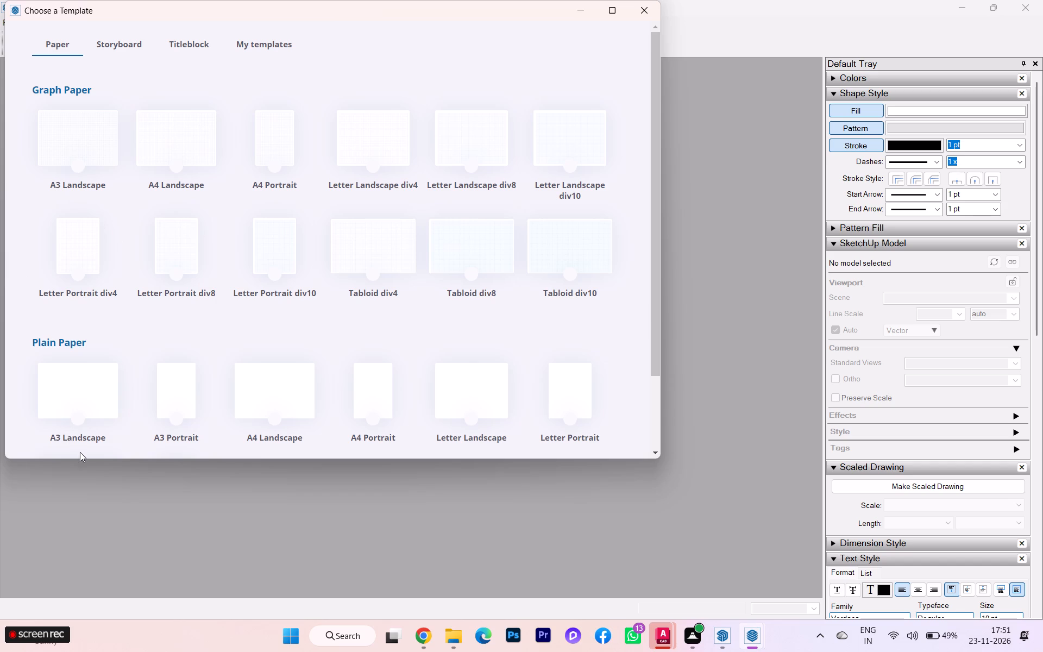
left_click(96, 368)
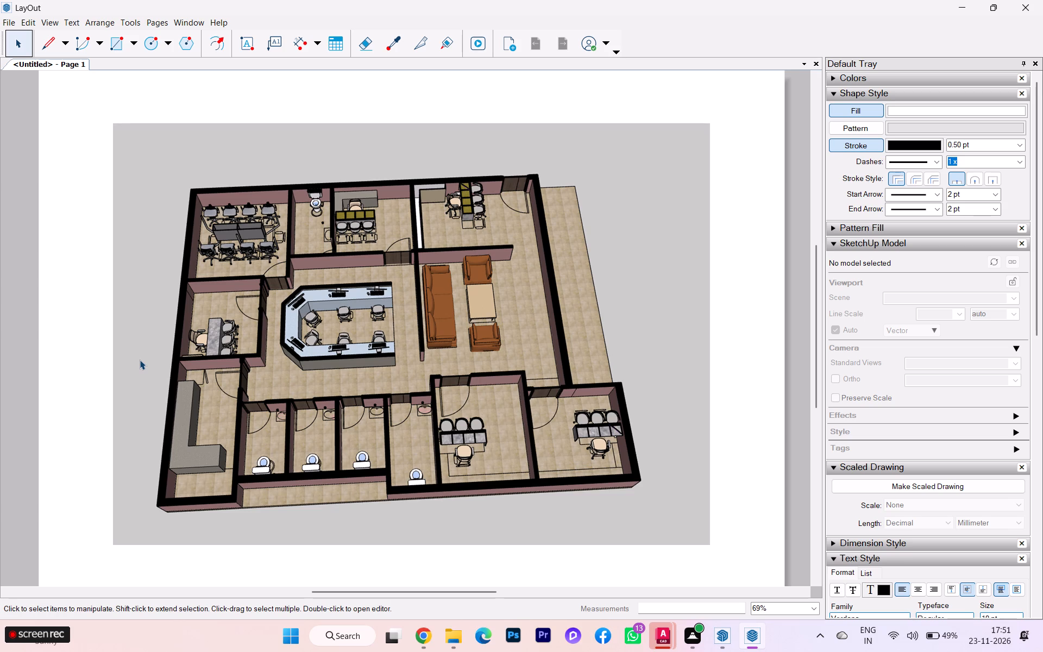
Set the document's length units to decimal inches in the document setup.
left_click(4, 22)
left_click(58, 253)
left_click(79, 117)
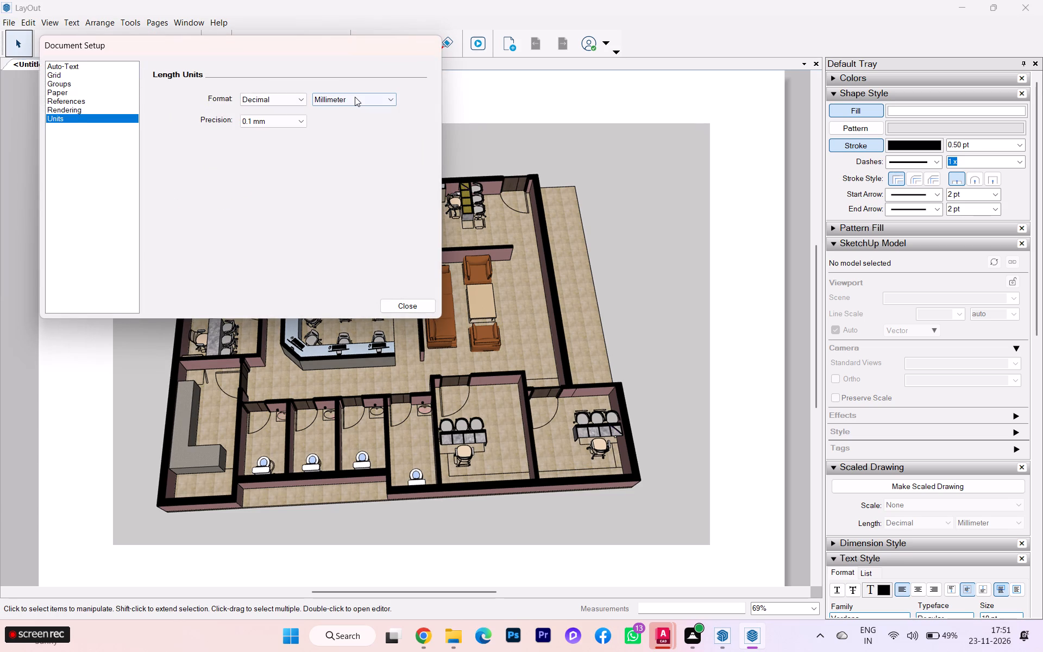
left_click(355, 97)
left_click(353, 114)
Set the document's paper size to A0 (841 mm x 1189 mm) and finish the document setup.
left_click(70, 90)
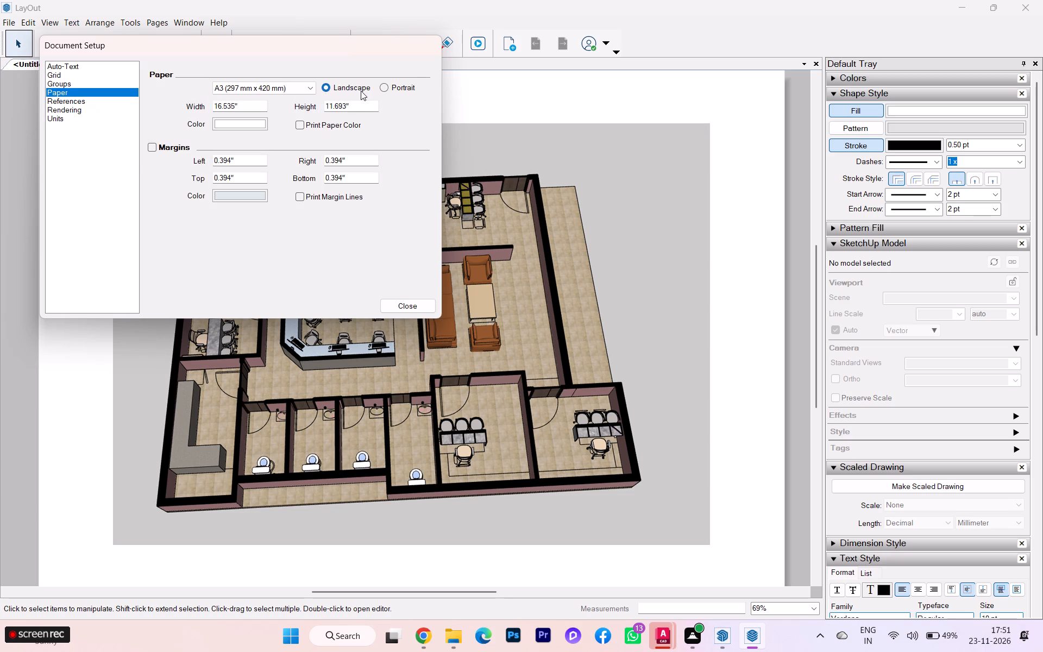
left_click(304, 87)
scroll(266, 131, "down", 1)
scroll(266, 131, "up", 2)
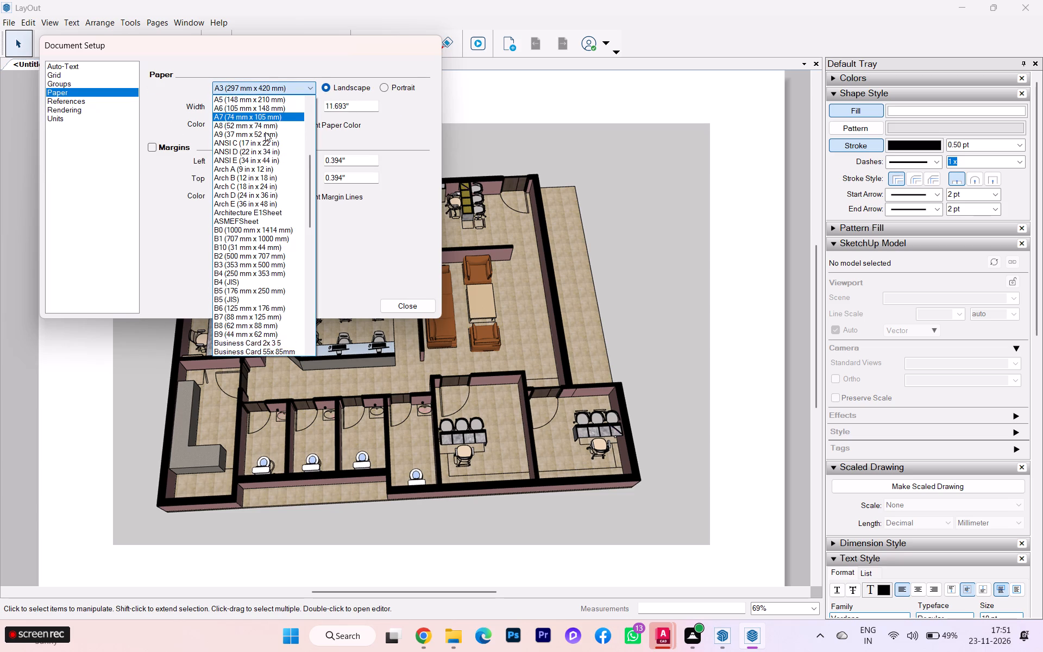
scroll(265, 132, "up", 2)
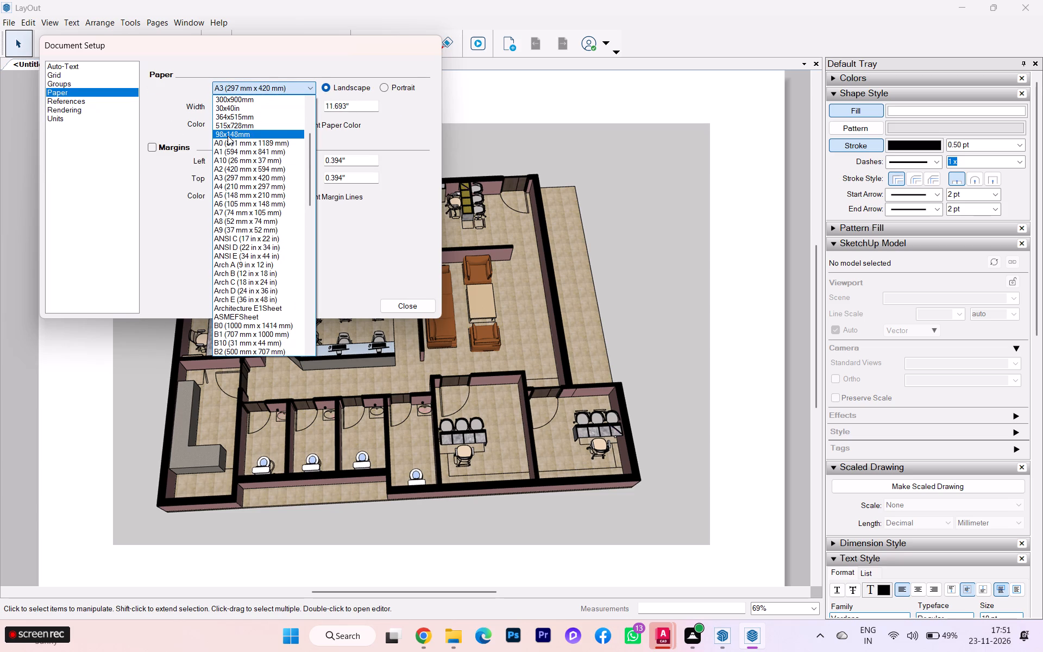
left_click(227, 139)
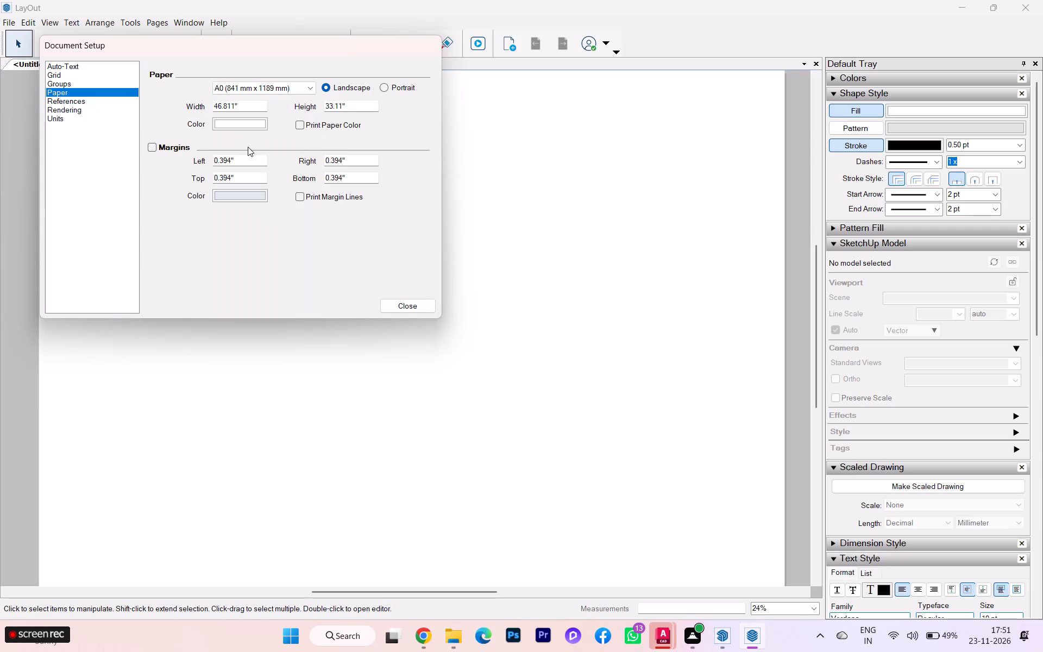
left_click(411, 308)
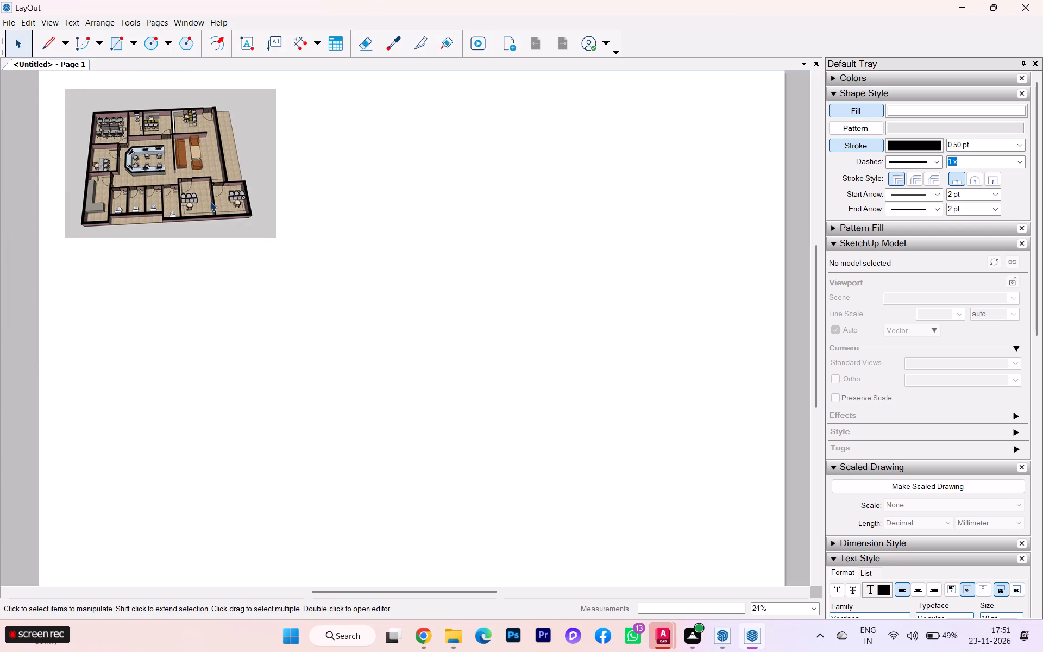
Delete the office model viewport from the page.
left_click(196, 190)
scroll(203, 210, "up", 1)
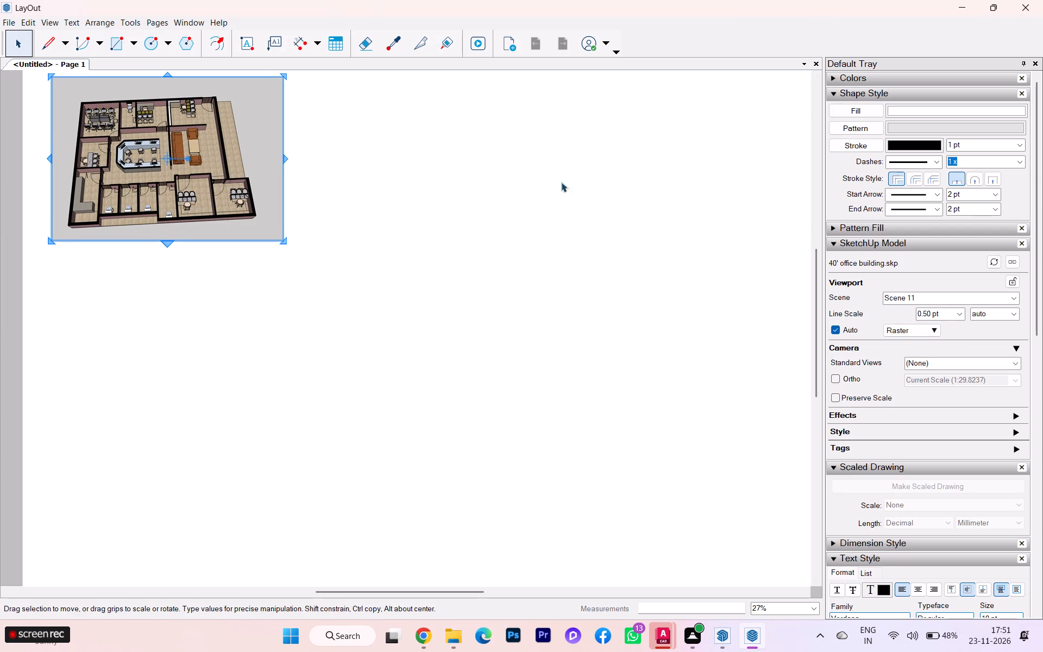
key("Delete")
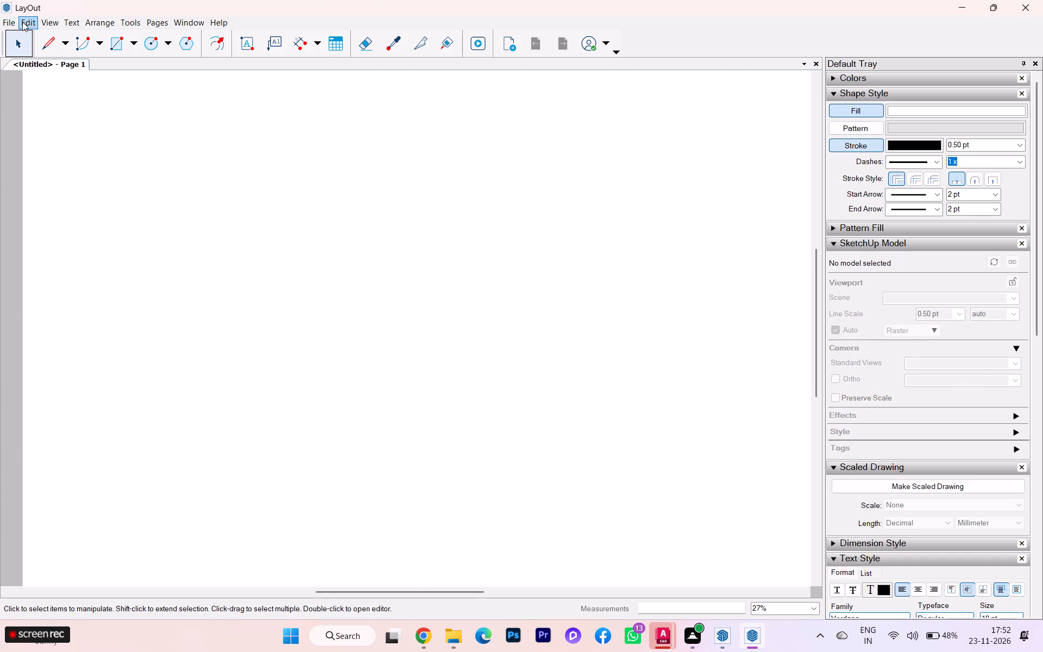
Start inserting content and look through the 40' office building folder inside skp projectss for the model file.
left_click(14, 23)
left_click(58, 213)
left_click(156, 52)
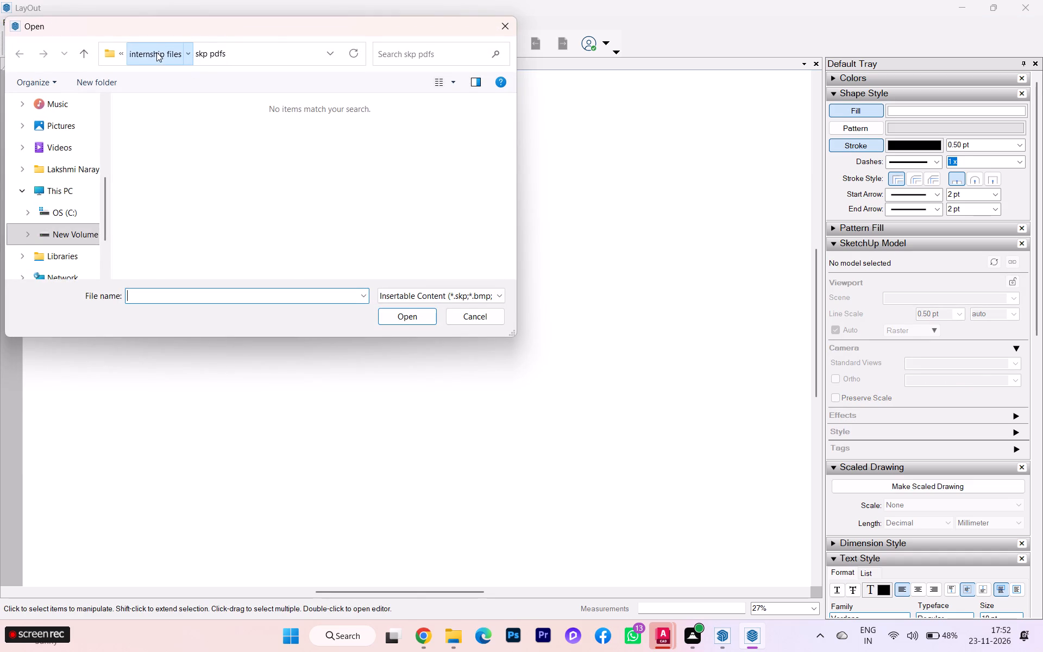
double_click(258, 177)
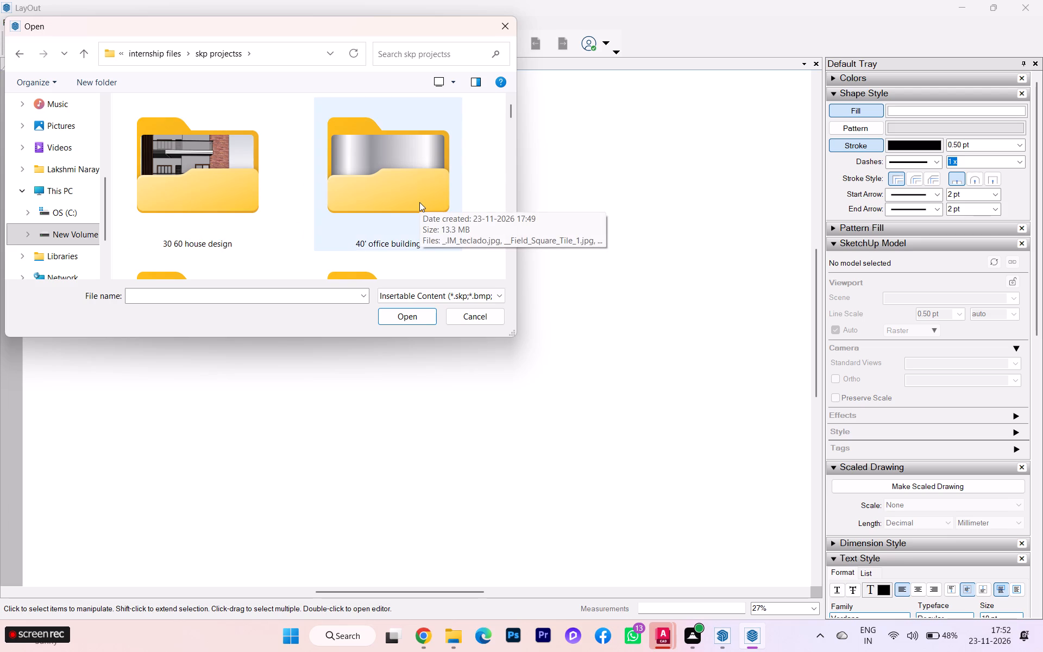
left_click(419, 202)
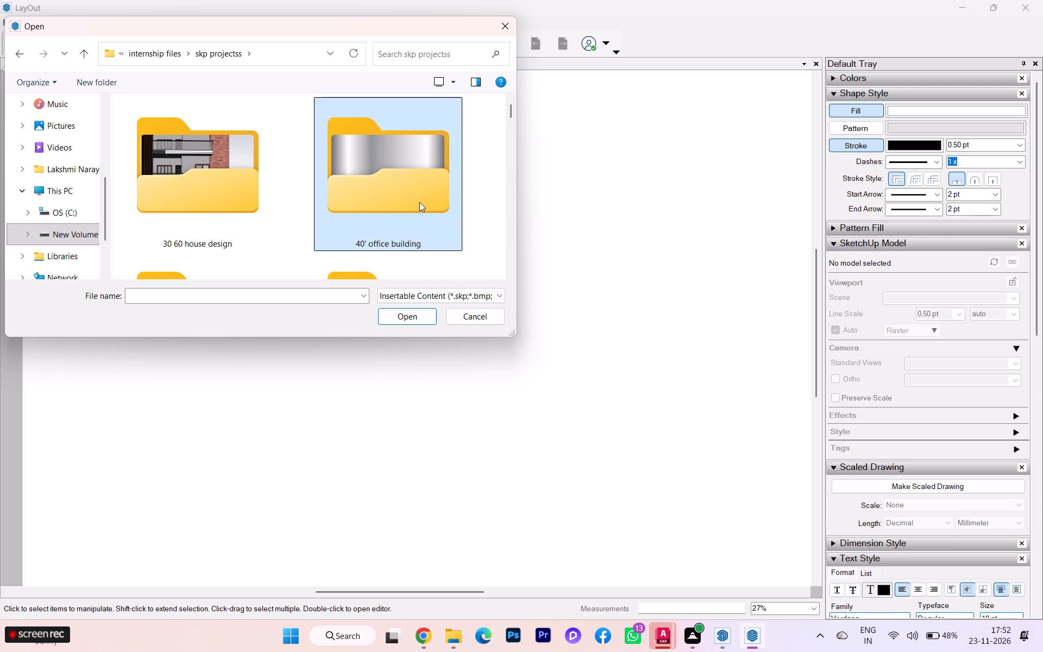
left_click(394, 322)
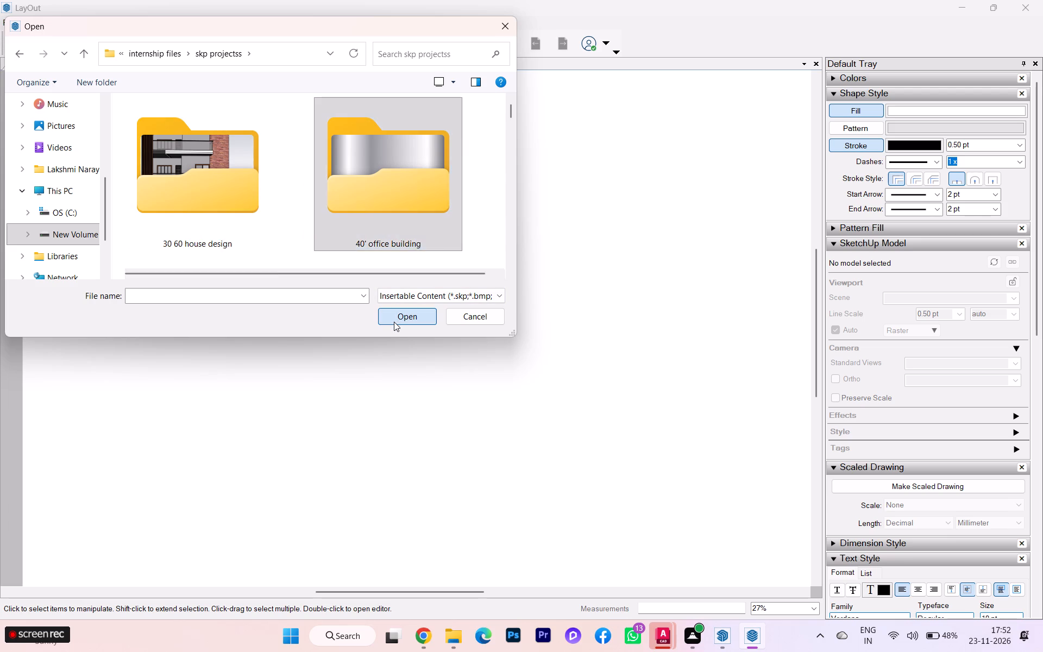
scroll(380, 270, "down", 2)
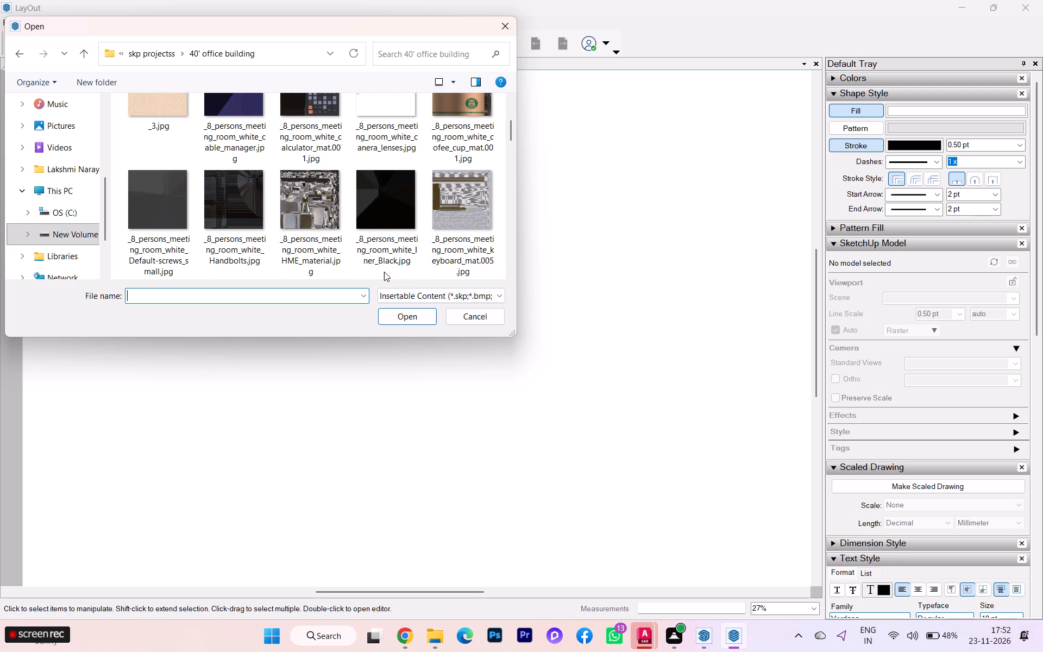
scroll(384, 272, "down", 5)
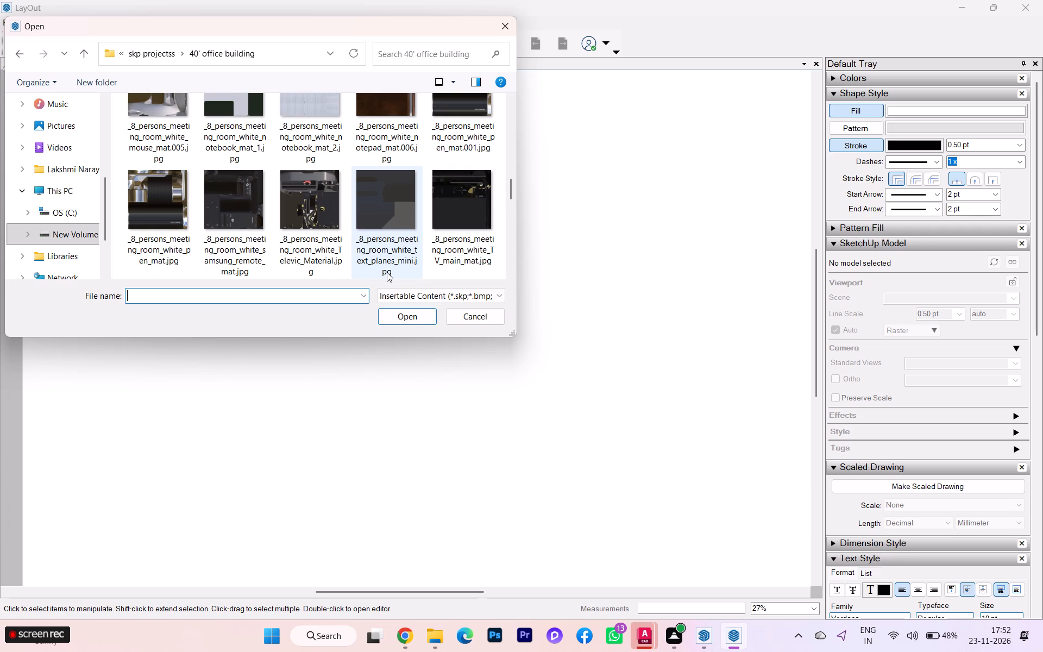
scroll(387, 272, "down", 1)
scroll(387, 272, "up", 1)
scroll(387, 272, "down", 6)
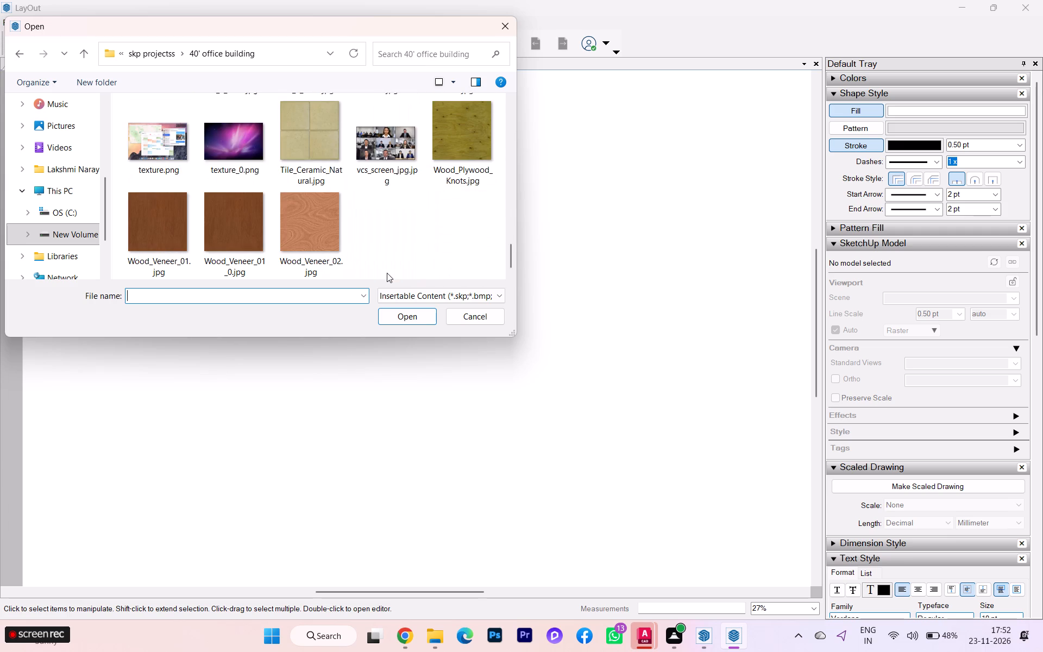
scroll(387, 273, "down", 2)
scroll(387, 272, "up", 1)
scroll(387, 272, "down", 1)
scroll(387, 272, "up", 4)
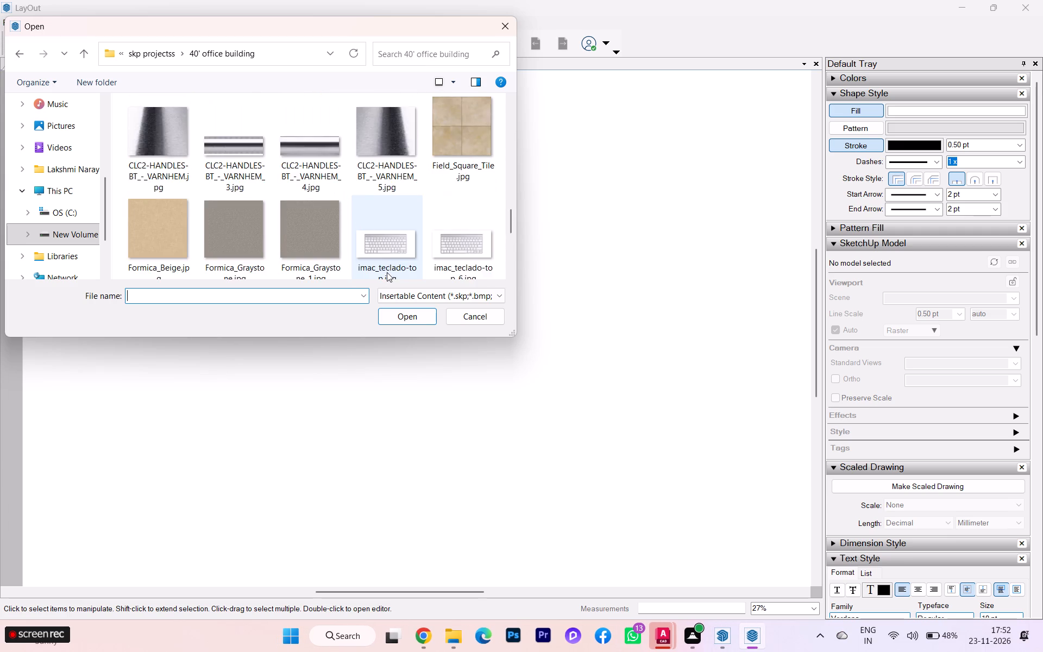
scroll(366, 217, "up", 3)
Insert the 40' office building.skp model from the skp projectss folder onto the page.
left_click(155, 56)
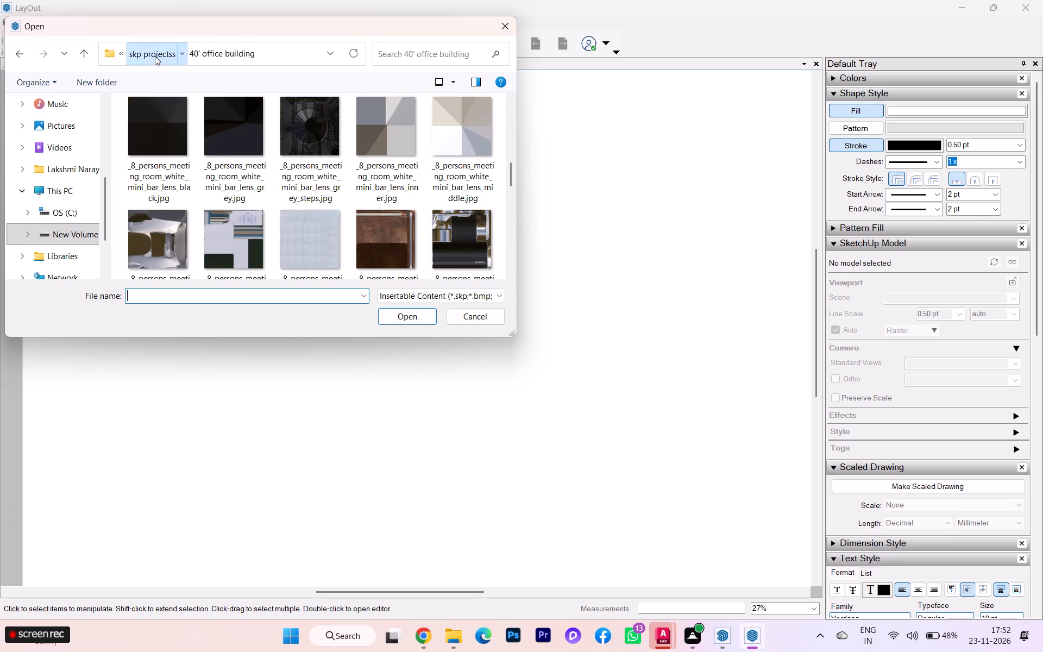
scroll(301, 171, "down", 3)
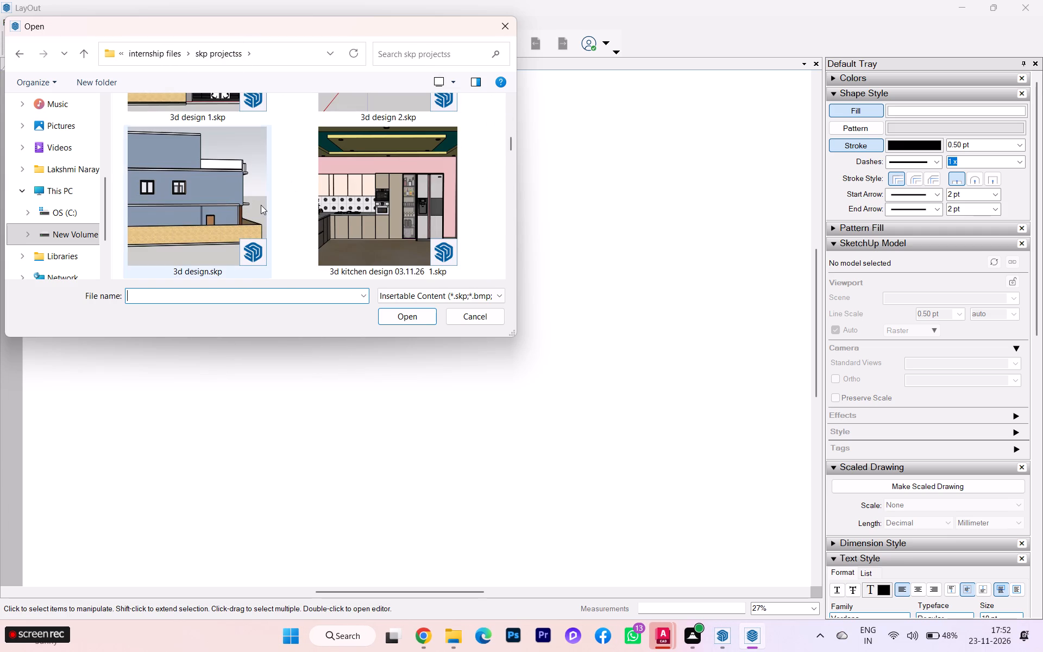
scroll(257, 204, "up", 2)
scroll(256, 198, "down", 1)
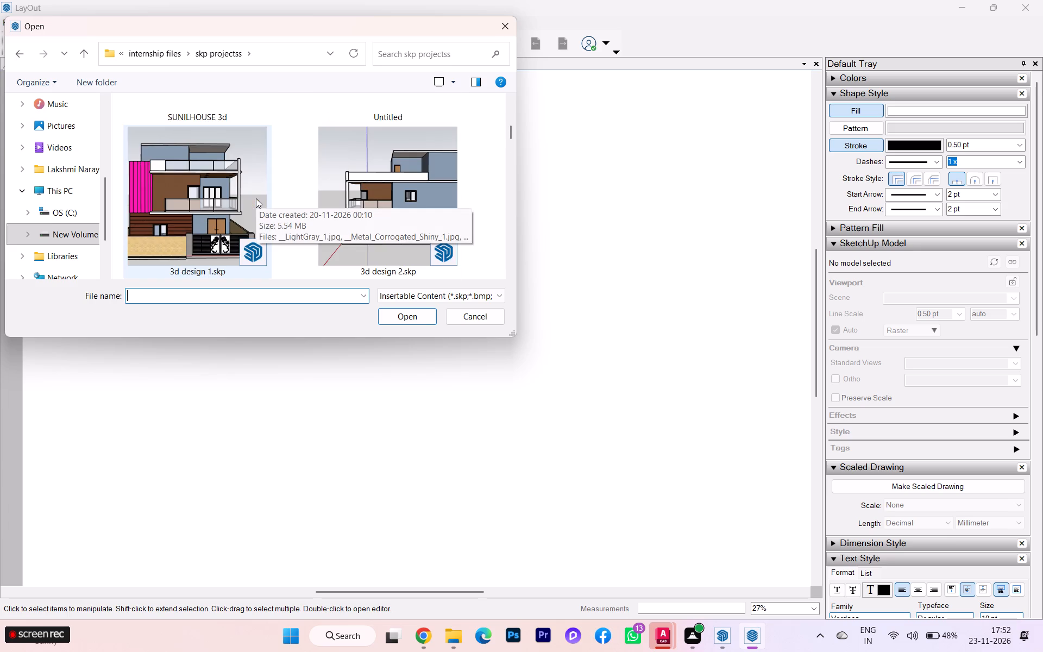
scroll(256, 198, "up", 1)
scroll(256, 198, "down", 1)
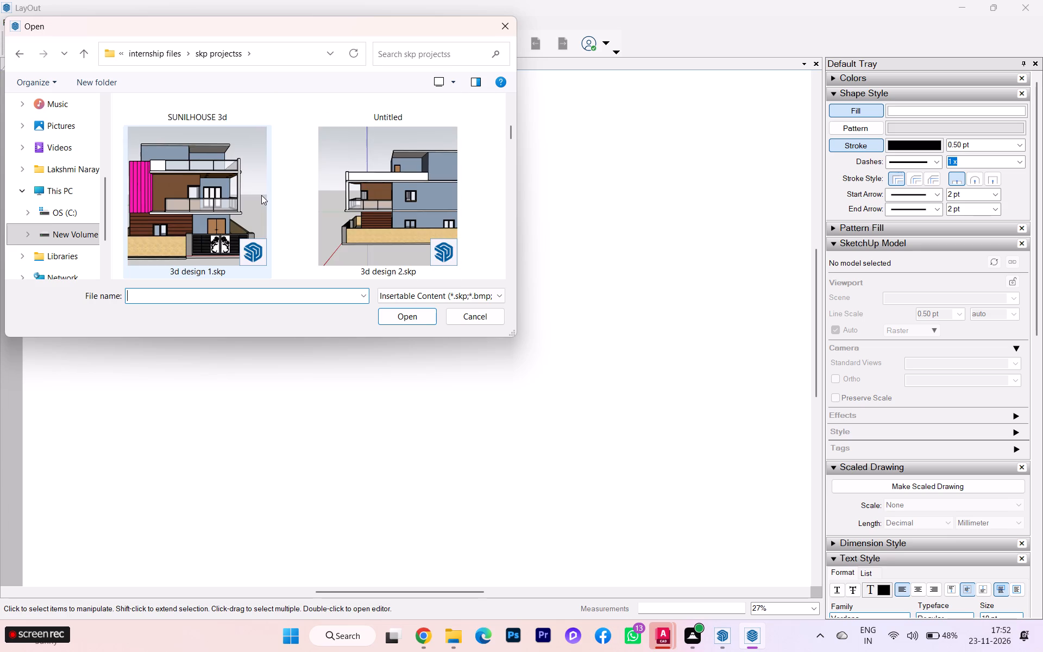
scroll(261, 195, "down", 1)
scroll(261, 195, "up", 8)
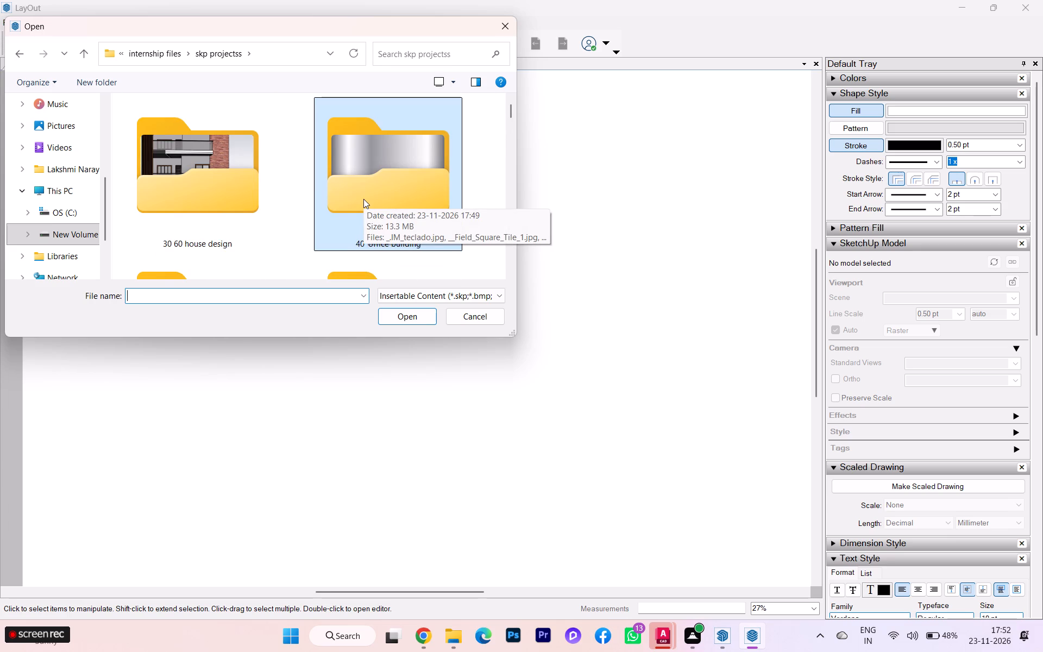
scroll(196, 222, "down", 1)
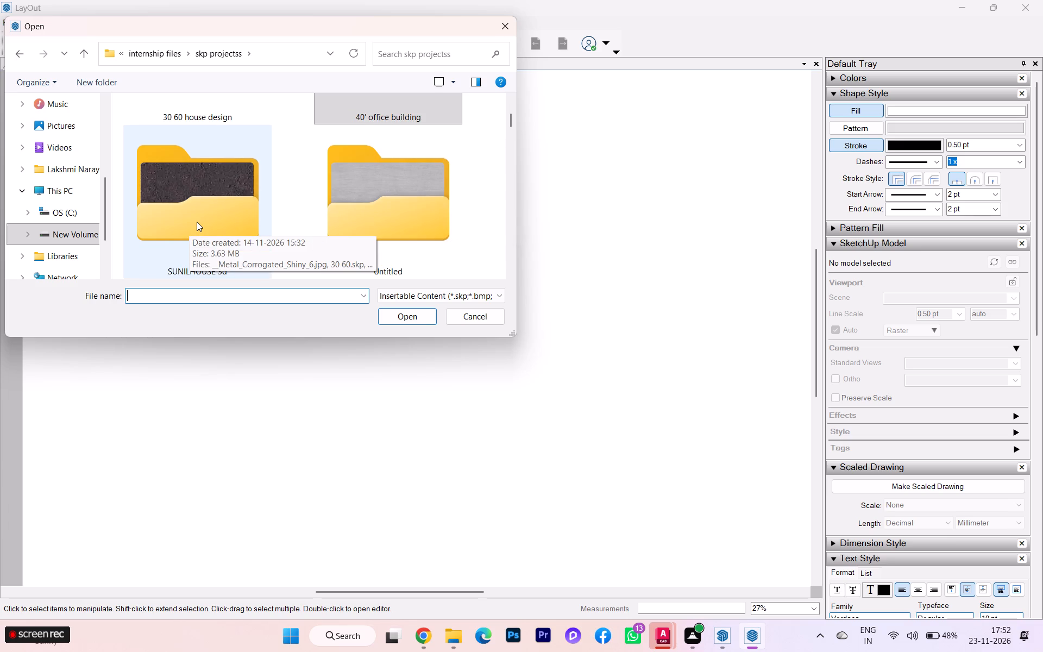
scroll(166, 235, "down", 3)
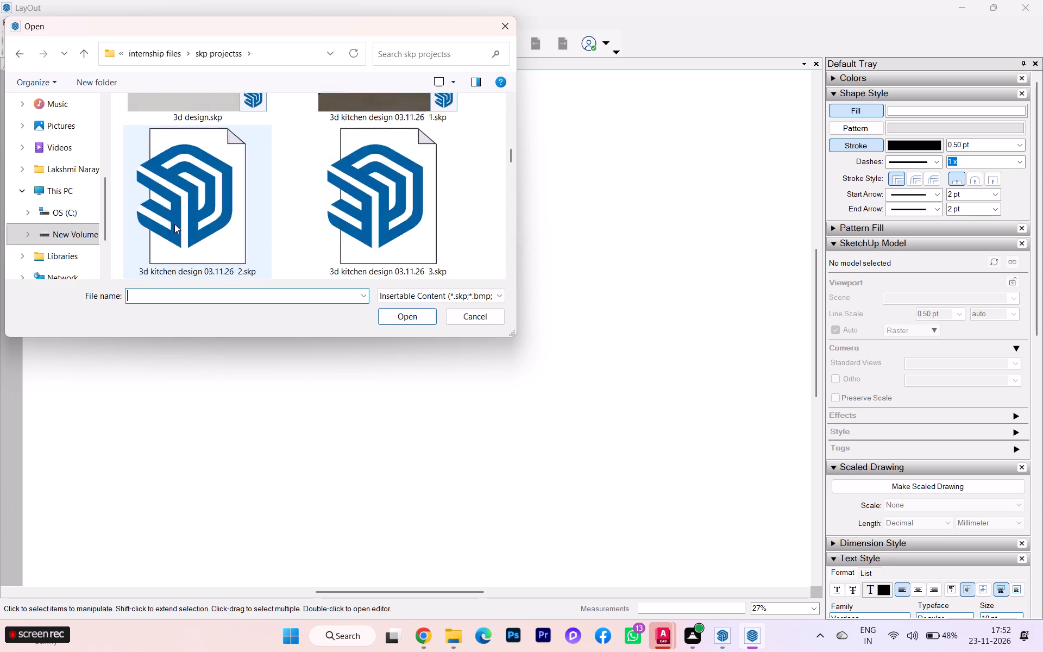
scroll(174, 224, "down", 3)
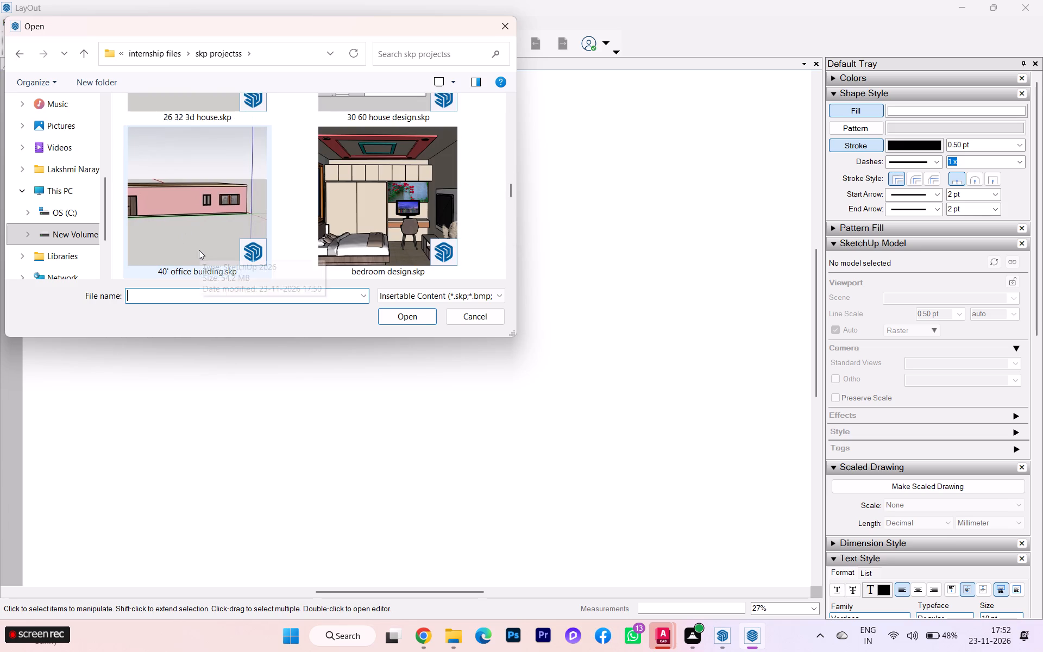
left_click(199, 250)
left_click(398, 316)
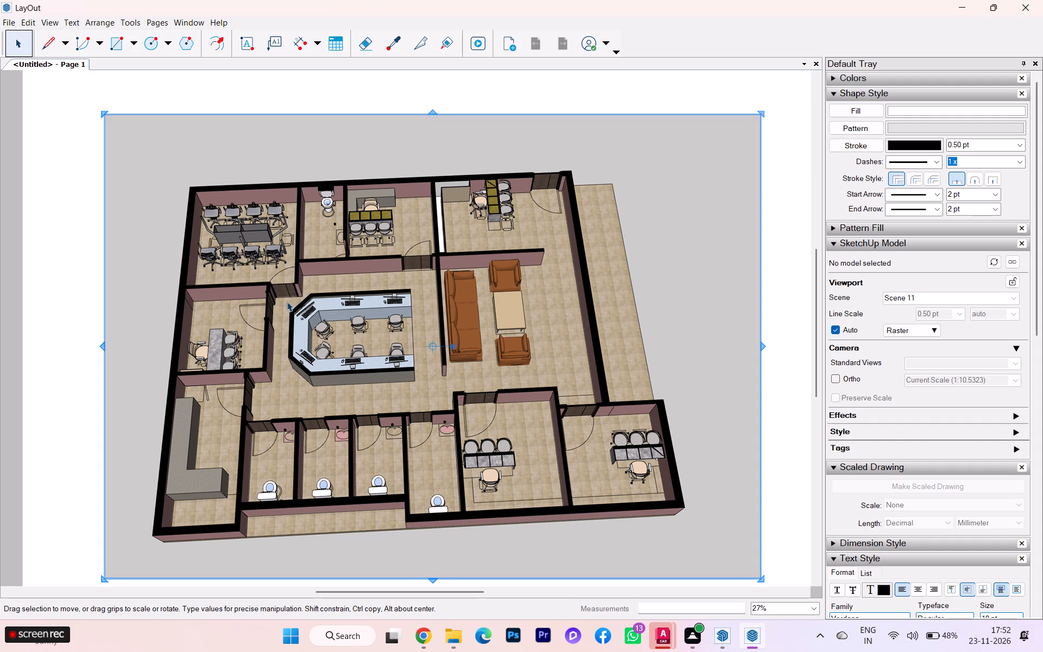
Resize the office model viewport by its edges so it fits in the upper-left part of the page.
left_click_drag(759, 575, 537, 393)
left_click(753, 576)
left_click(739, 541)
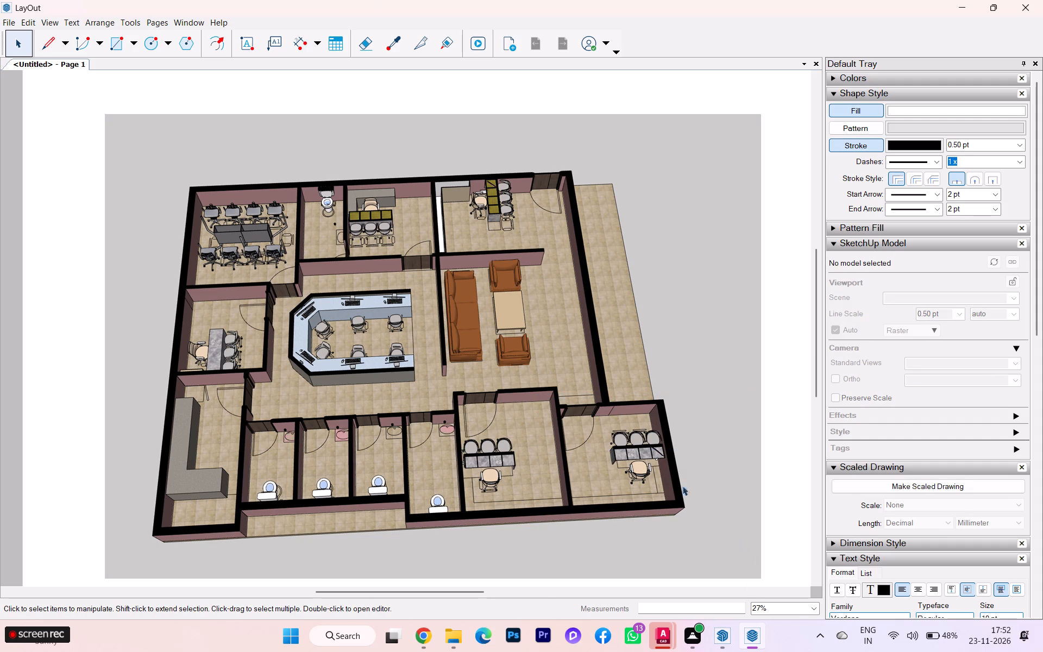
left_click(536, 344)
double_click(370, 280)
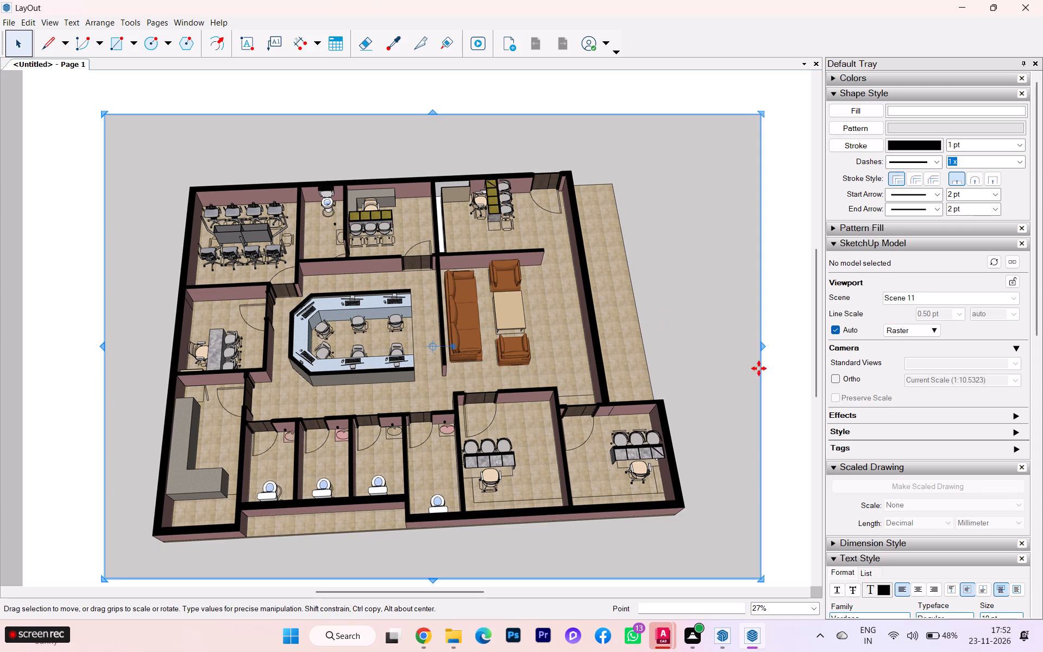
left_click_drag(762, 343, 589, 316)
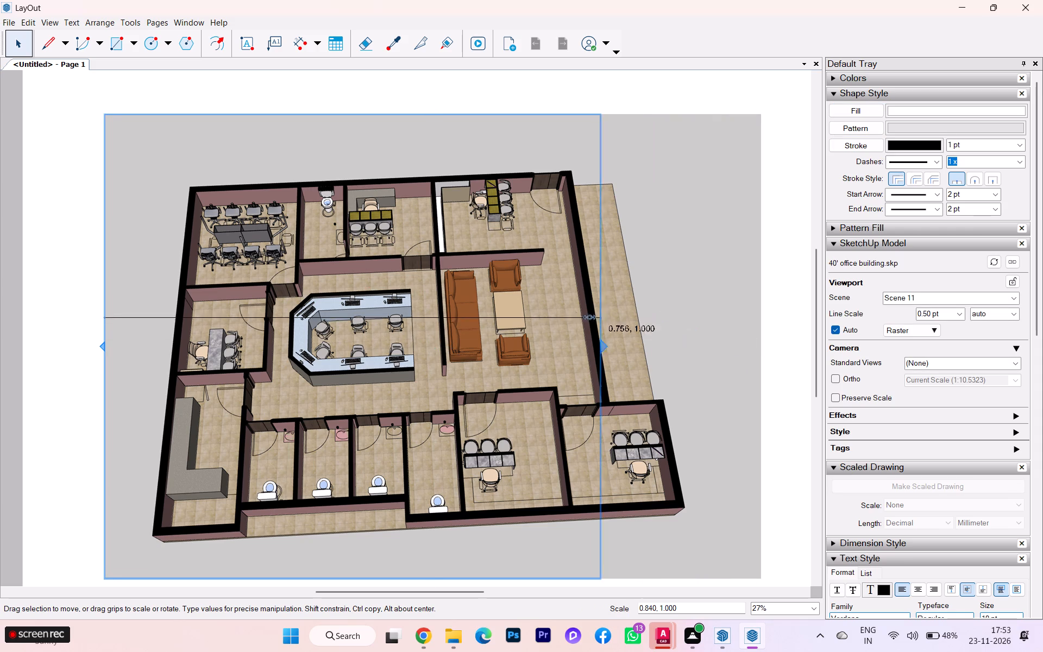
left_click_drag(589, 316, 381, 240)
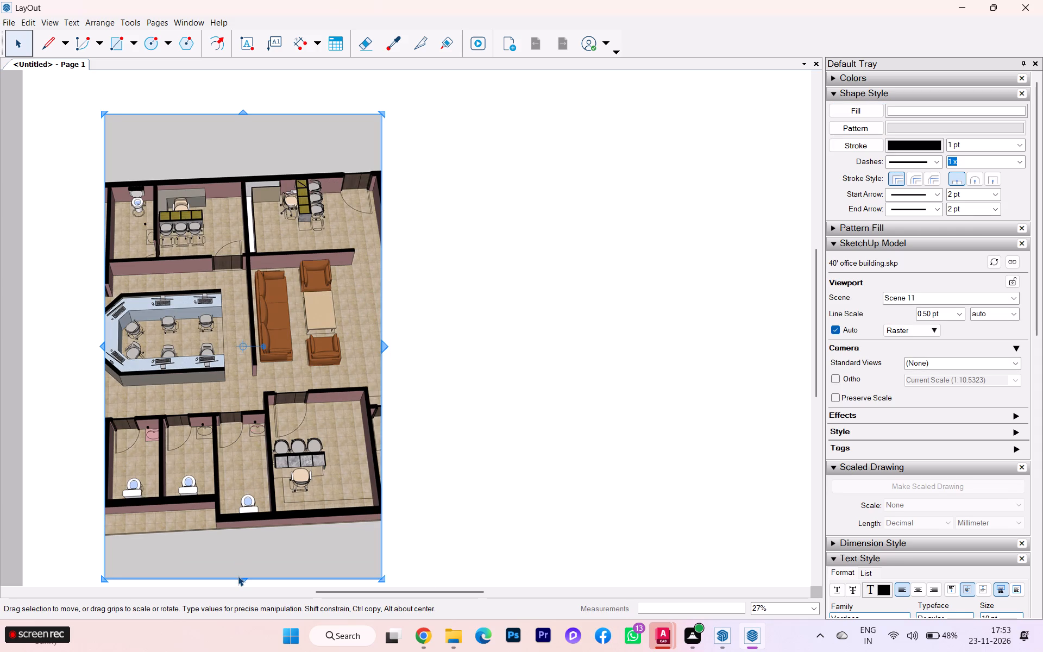
left_click_drag(239, 579, 186, 323)
left_click(186, 323)
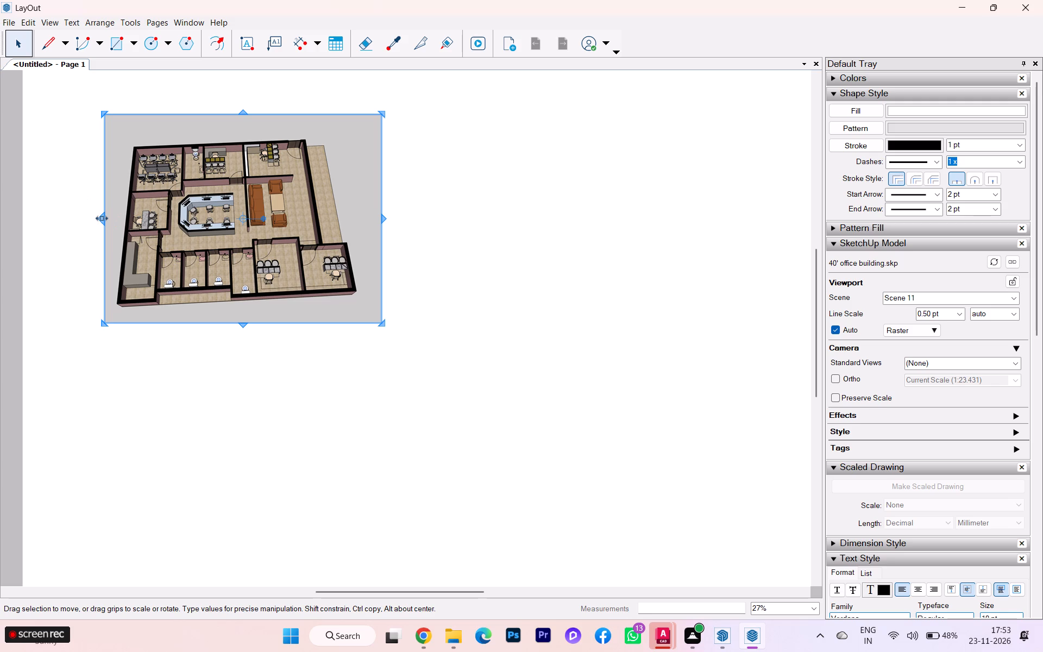
left_click_drag(102, 217, 43, 220)
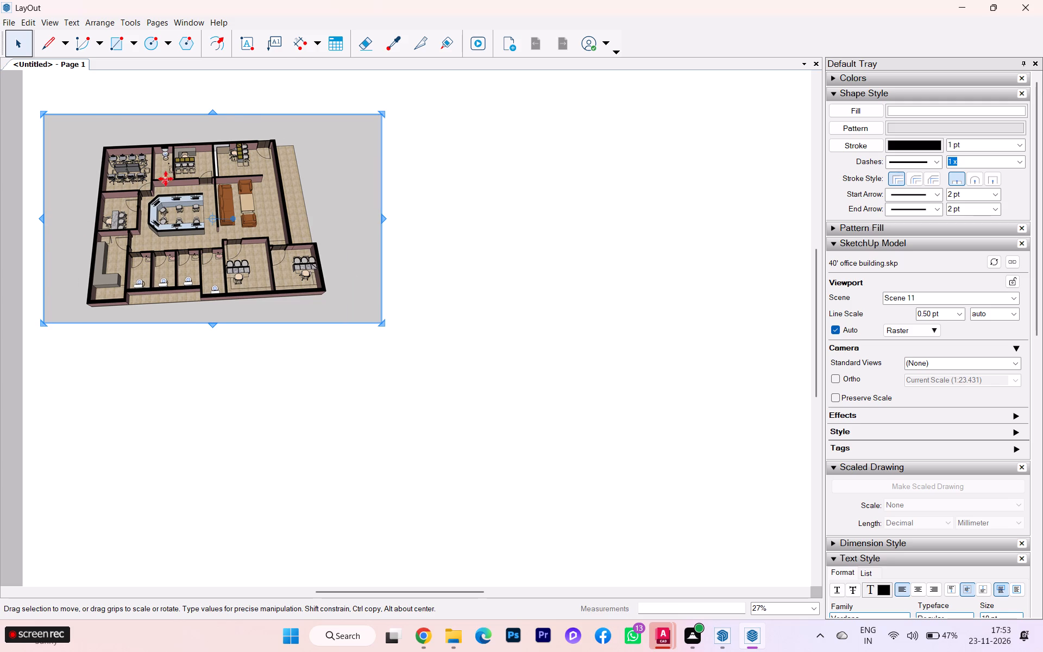
left_click_drag(208, 108, 212, 87)
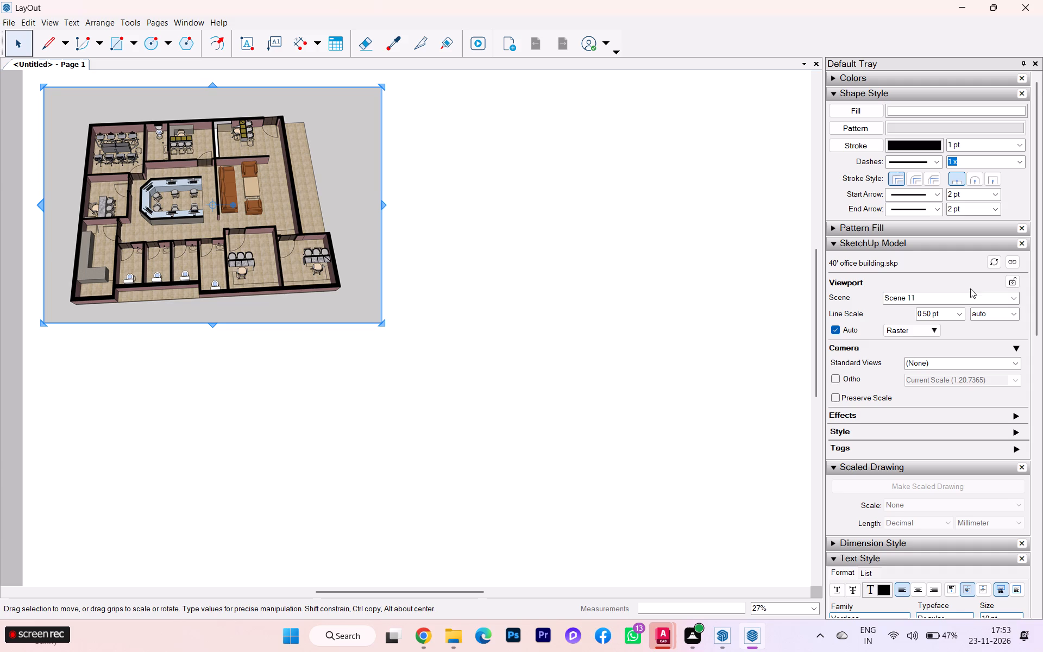
Set the viewport's camera to the Top standard view.
left_click(1010, 299)
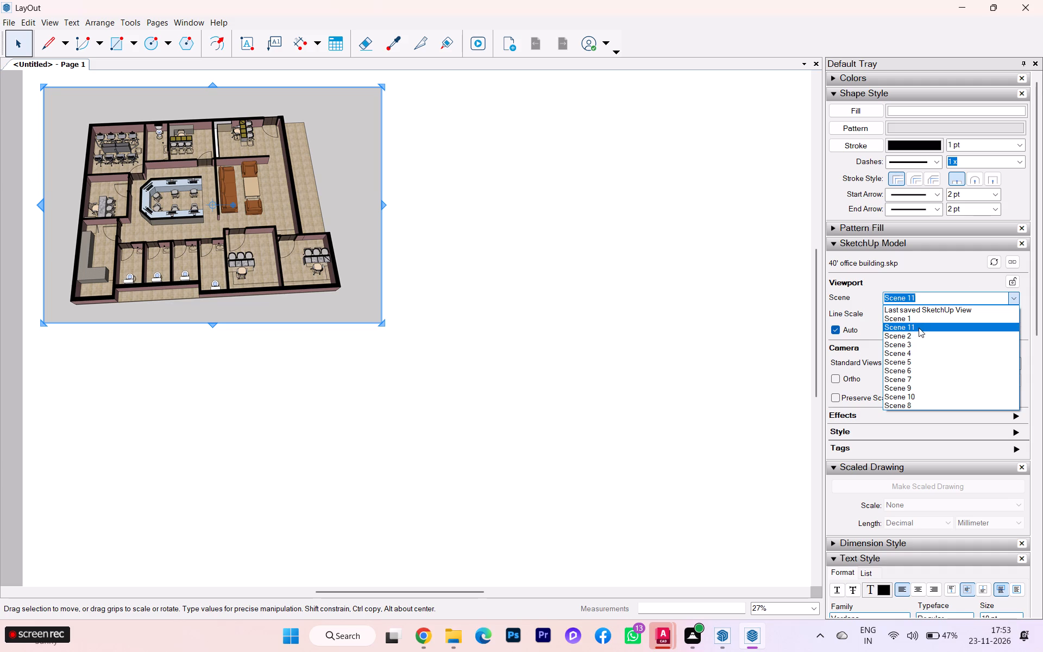
left_click(929, 298)
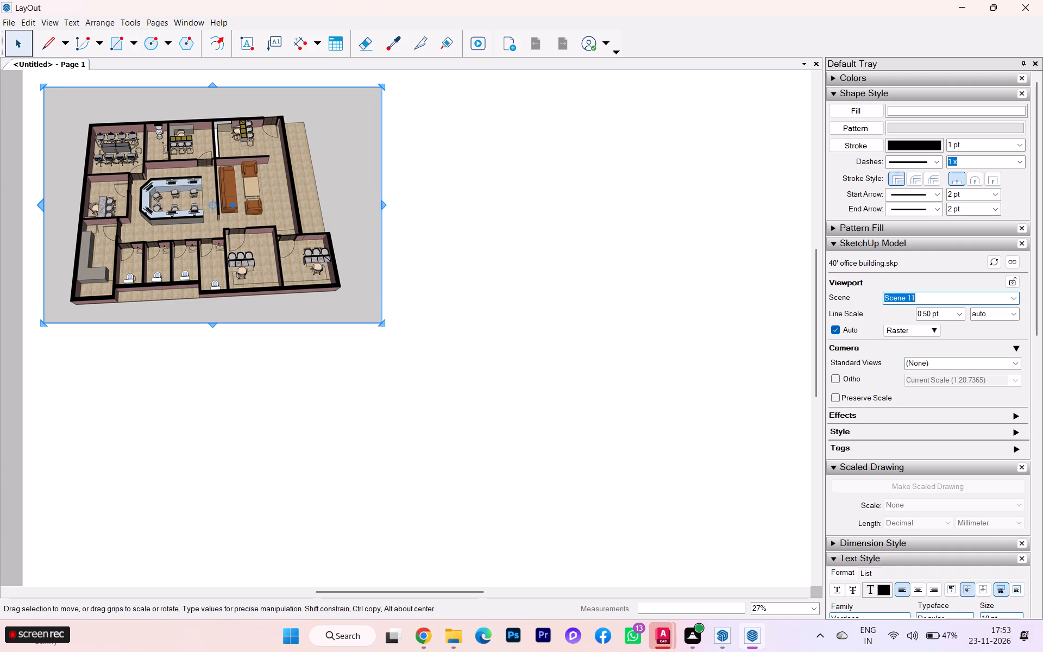
left_click(1015, 359)
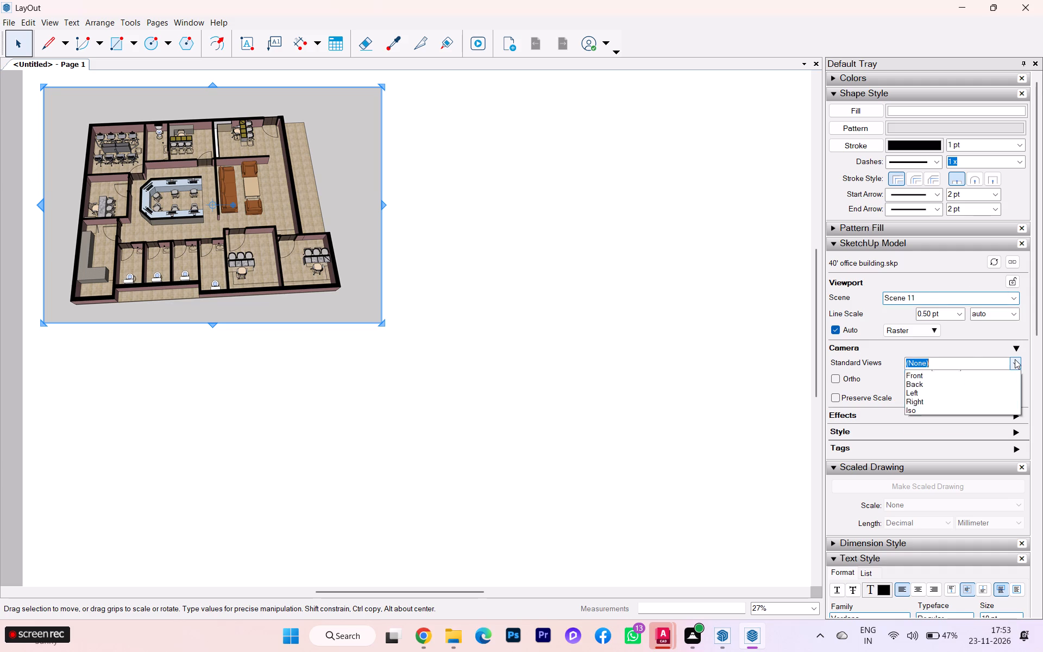
left_click(925, 375)
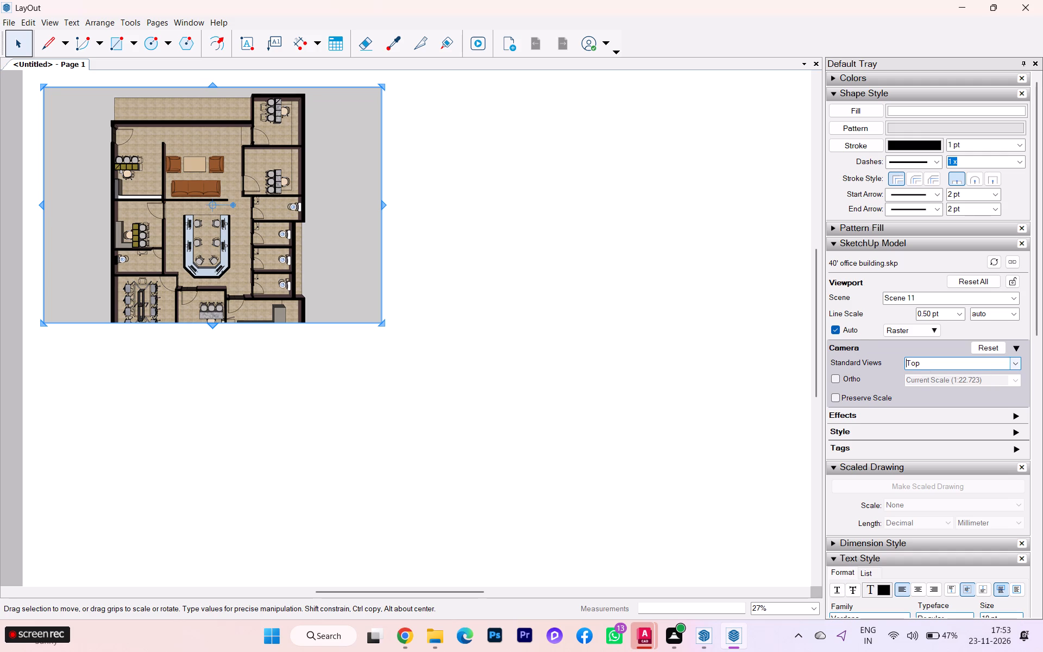
Switch the viewport to Scene 1 and set its standard view to Top (Relative).
left_click(1015, 299)
left_click(925, 318)
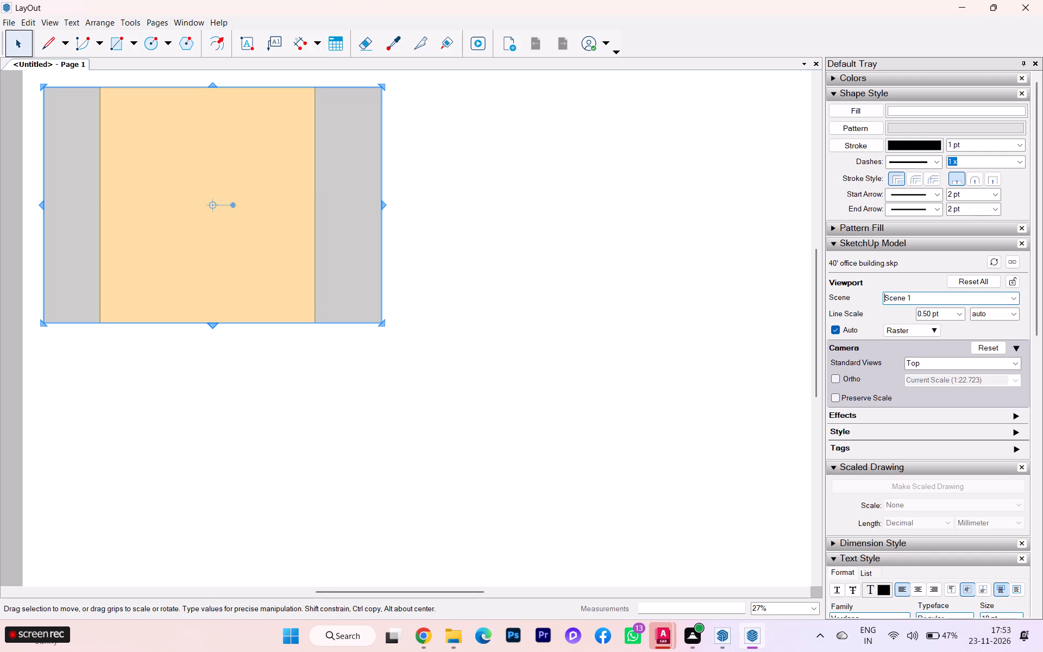
left_click(1015, 363)
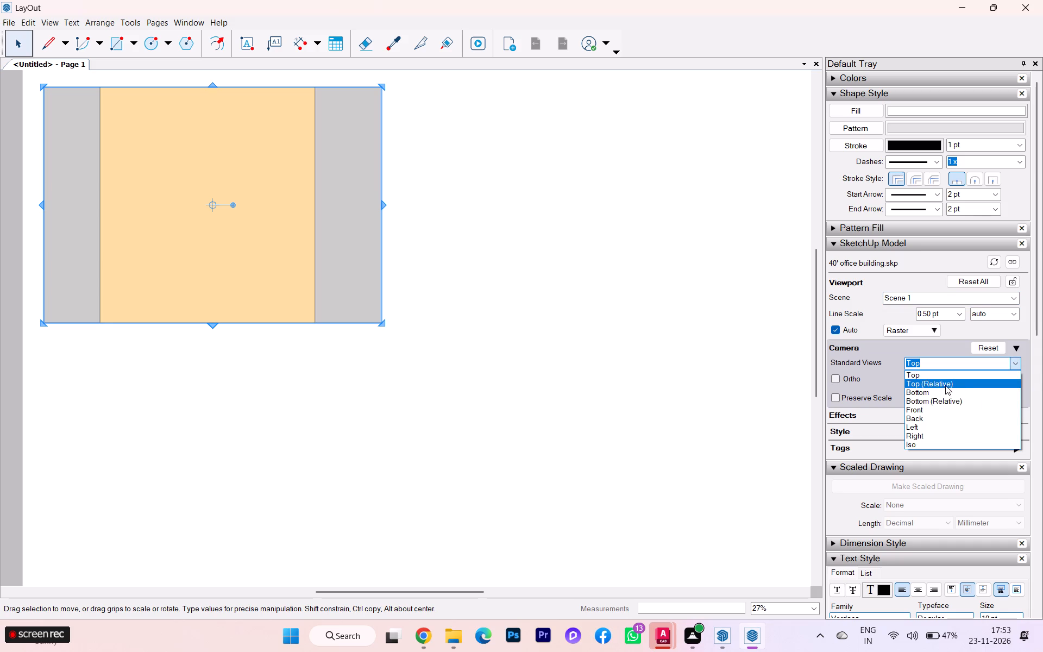
left_click(945, 385)
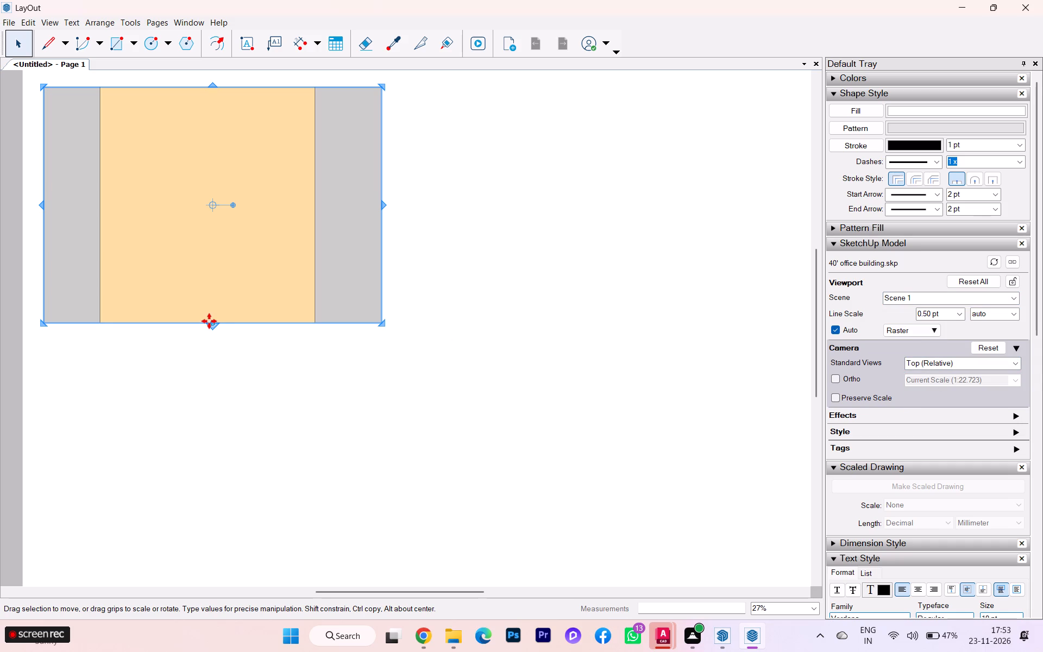
Extend the viewport's bottom edge slightly downward on the page.
left_click_drag(209, 324, 211, 345)
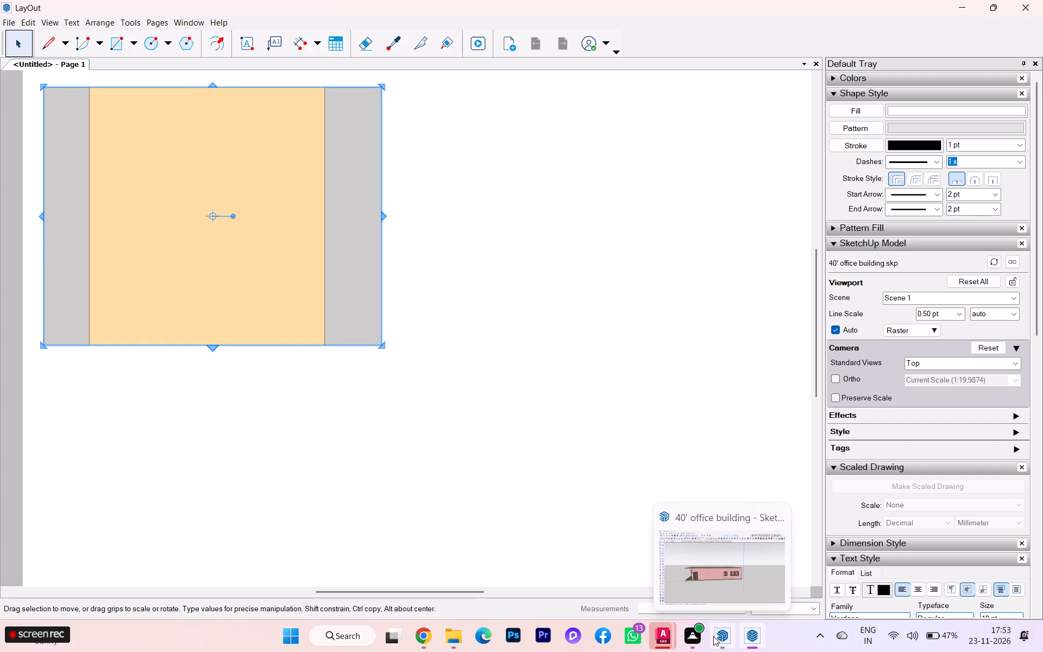
Switch to the SketchUp model, review Scenes 1, 11, 2 and 3, and return to LayOut.
left_click(707, 581)
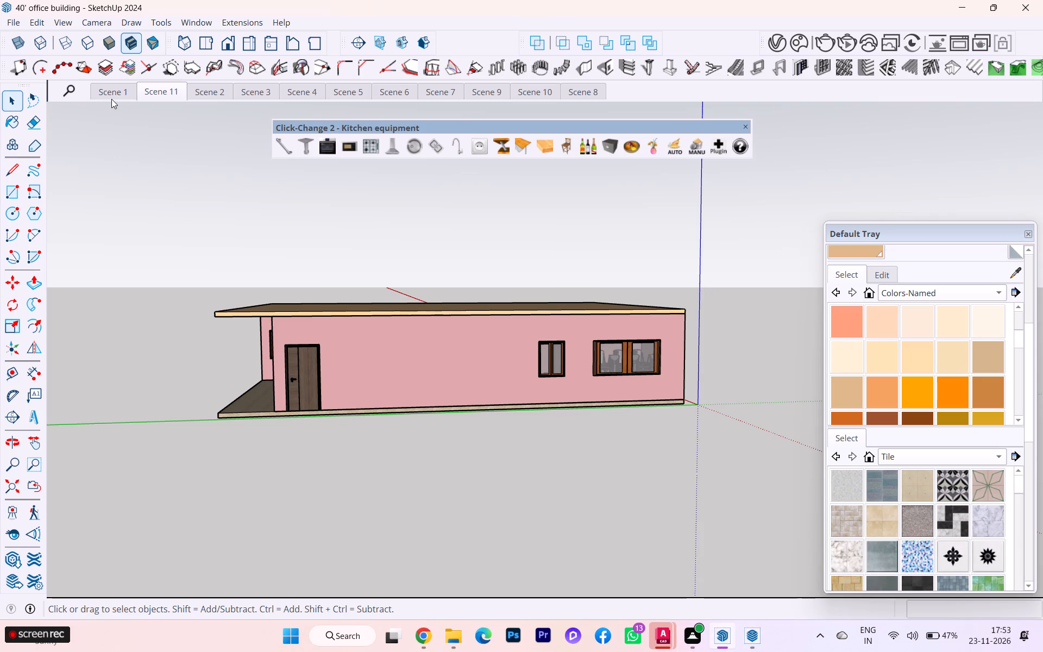
left_click(110, 93)
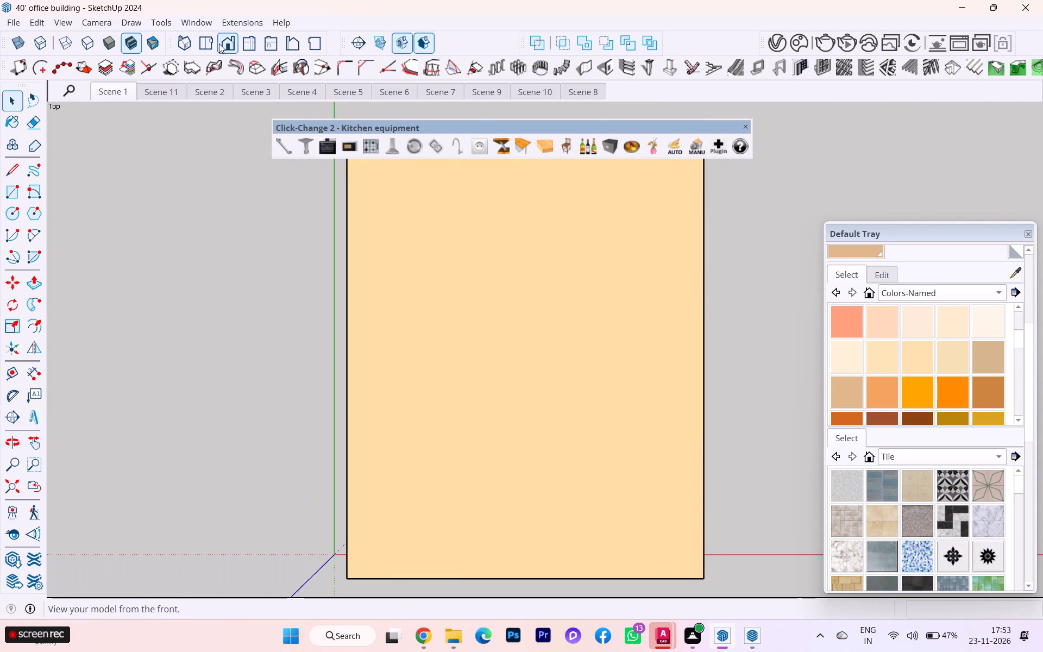
left_click(159, 88)
left_click(200, 87)
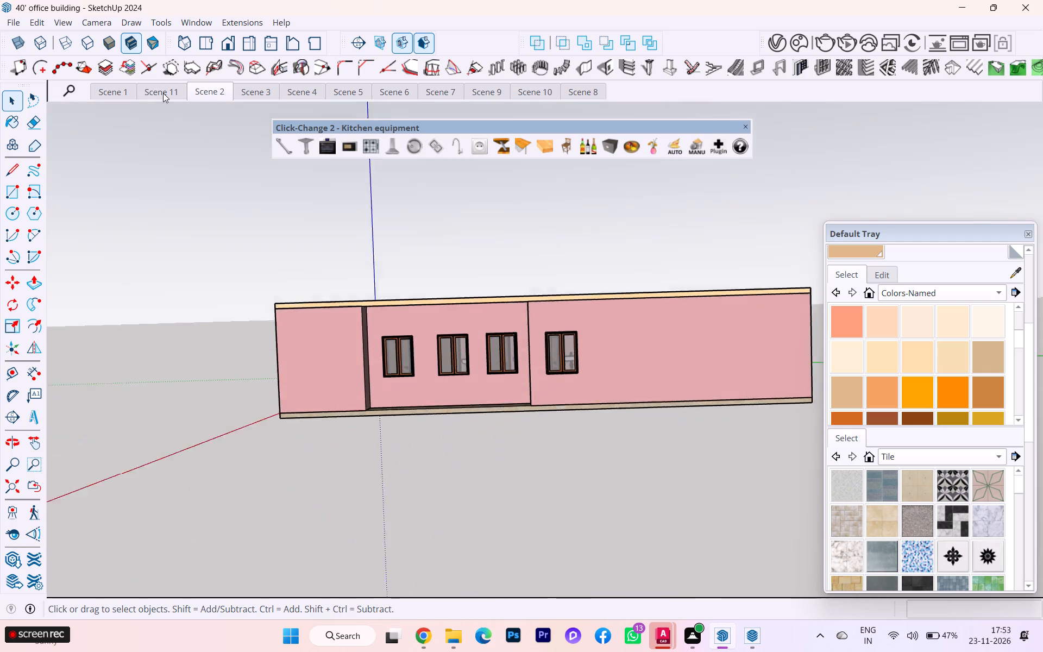
left_click(160, 93)
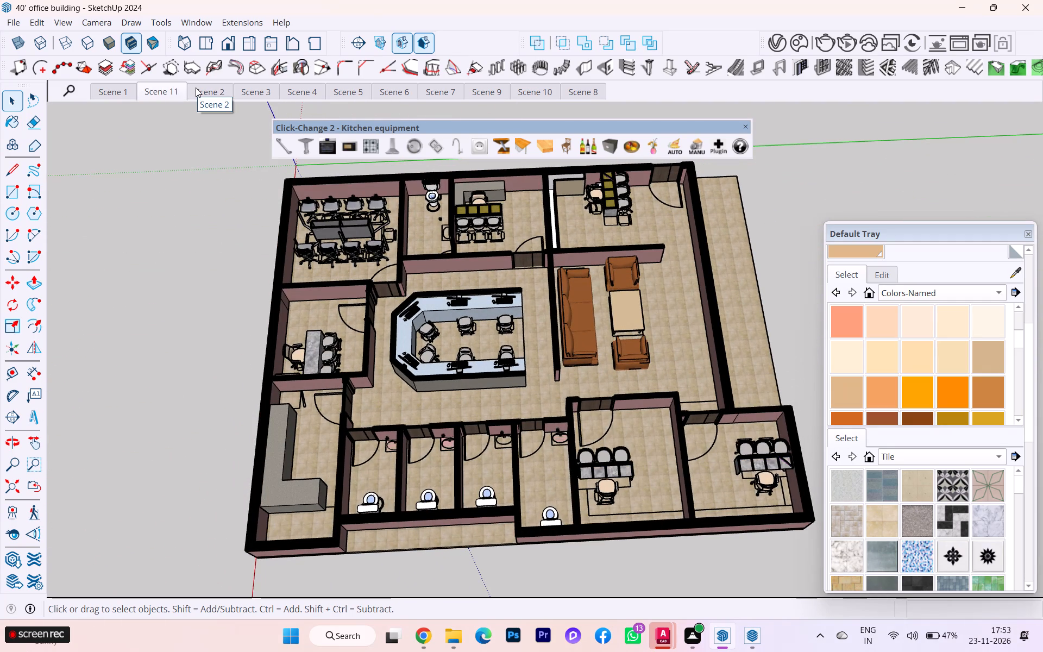
left_click(196, 87)
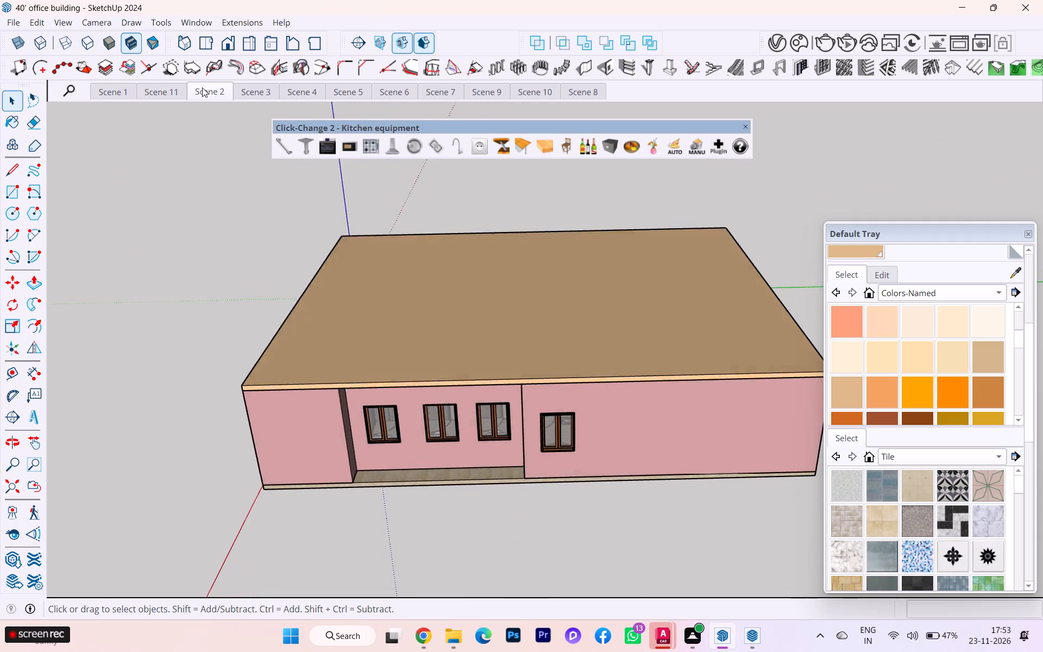
left_click(246, 89)
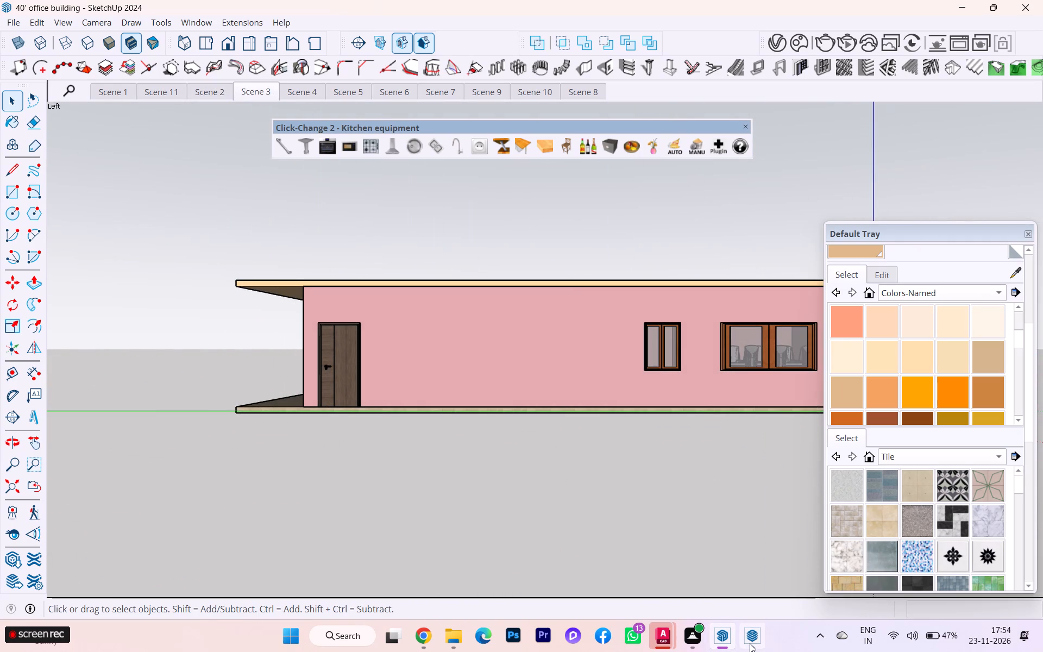
left_click(736, 596)
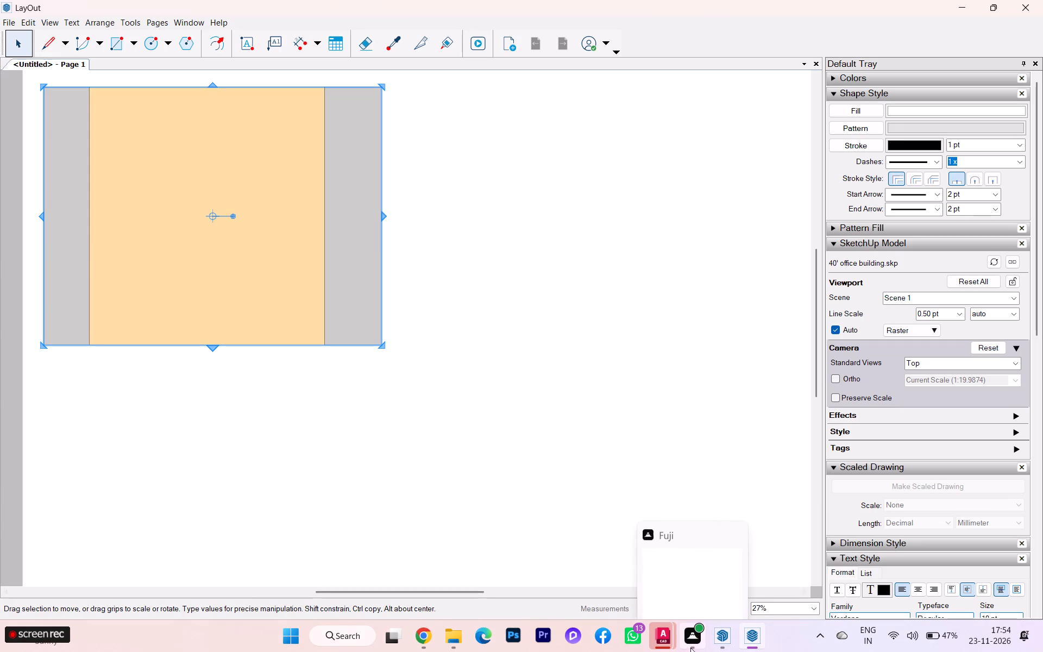
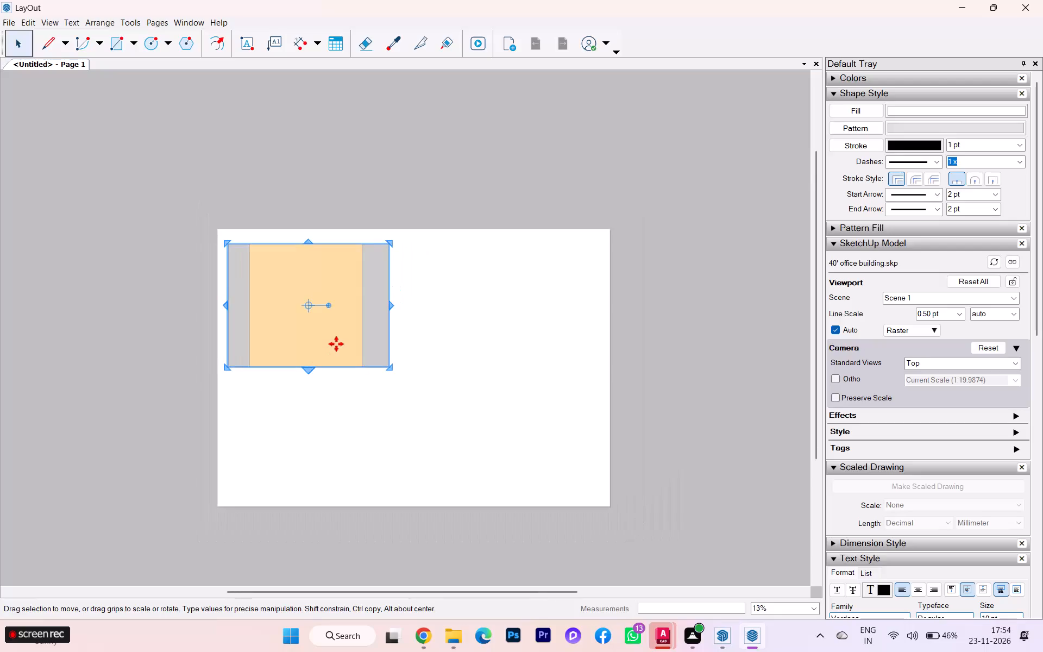
Extend the Scene 1 viewport's bottom edge further down the page.
scroll(340, 336, "up", 6)
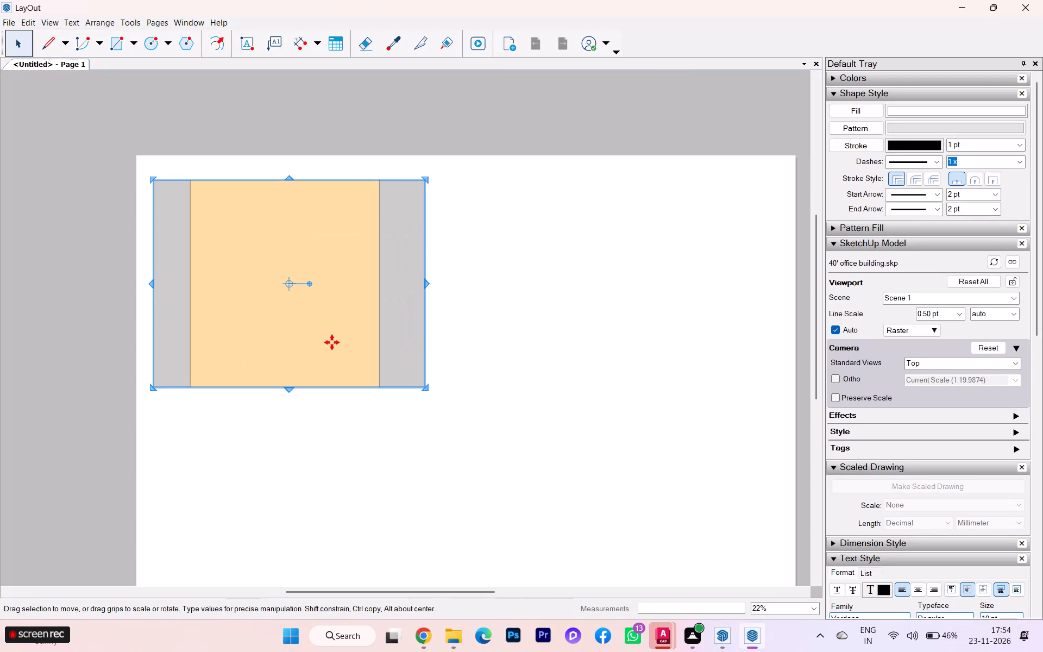
middle_click(331, 341)
left_click_drag(286, 388, 290, 410)
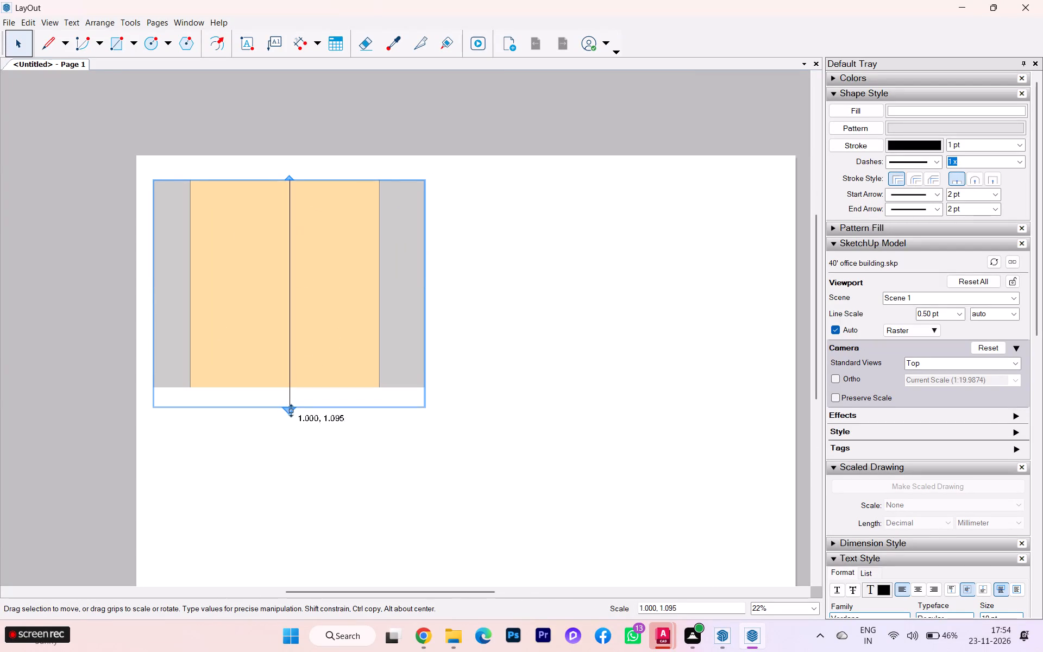
left_click_drag(290, 410, 292, 422)
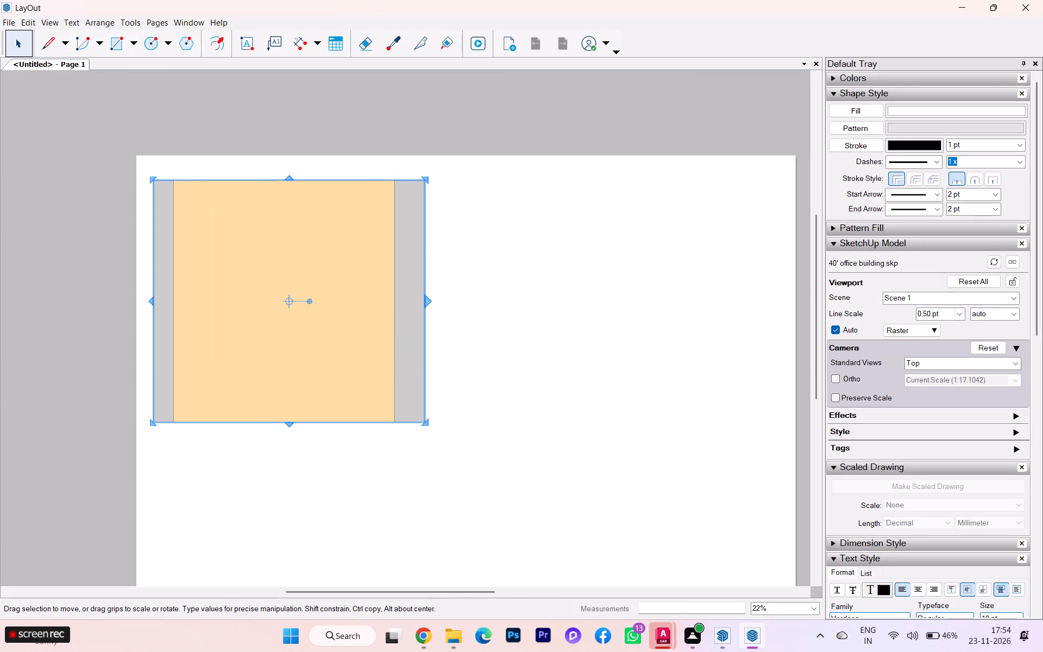
Switch the viewport to Scene 11.
left_click(1010, 300)
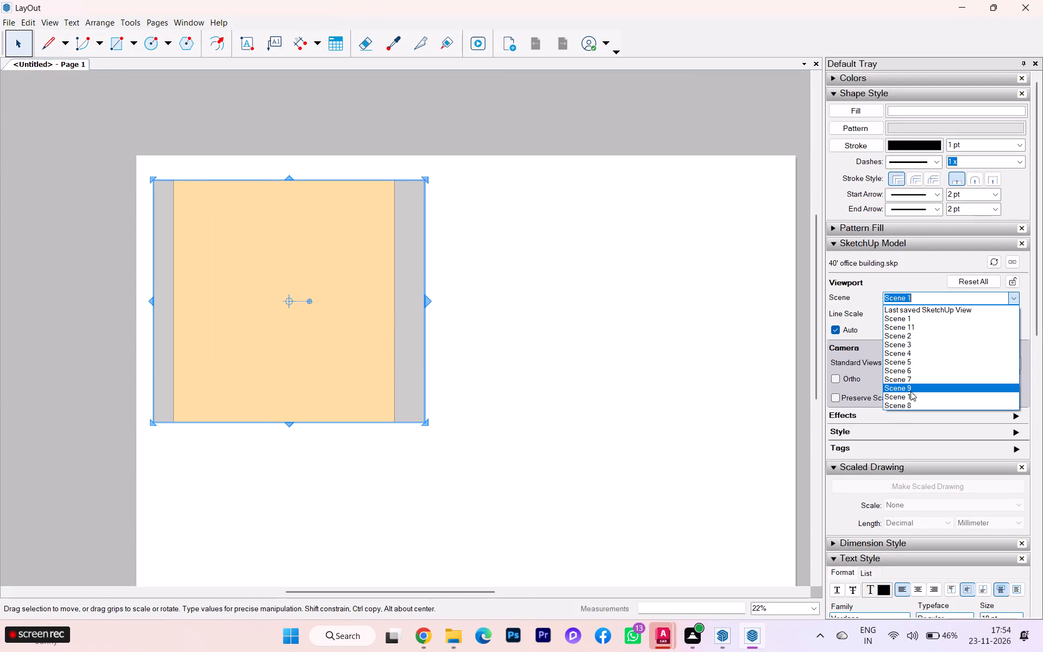
left_click(912, 330)
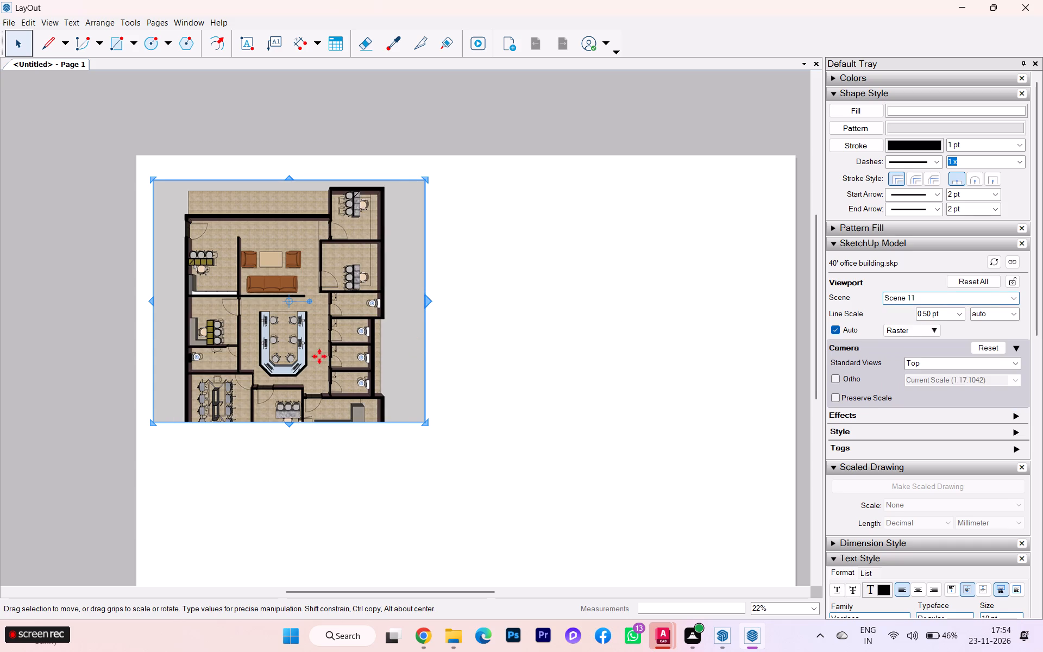
Stretch the Scene 11 viewport down almost to the page's bottom edge and widen its right side slightly.
left_click_drag(290, 427, 282, 481)
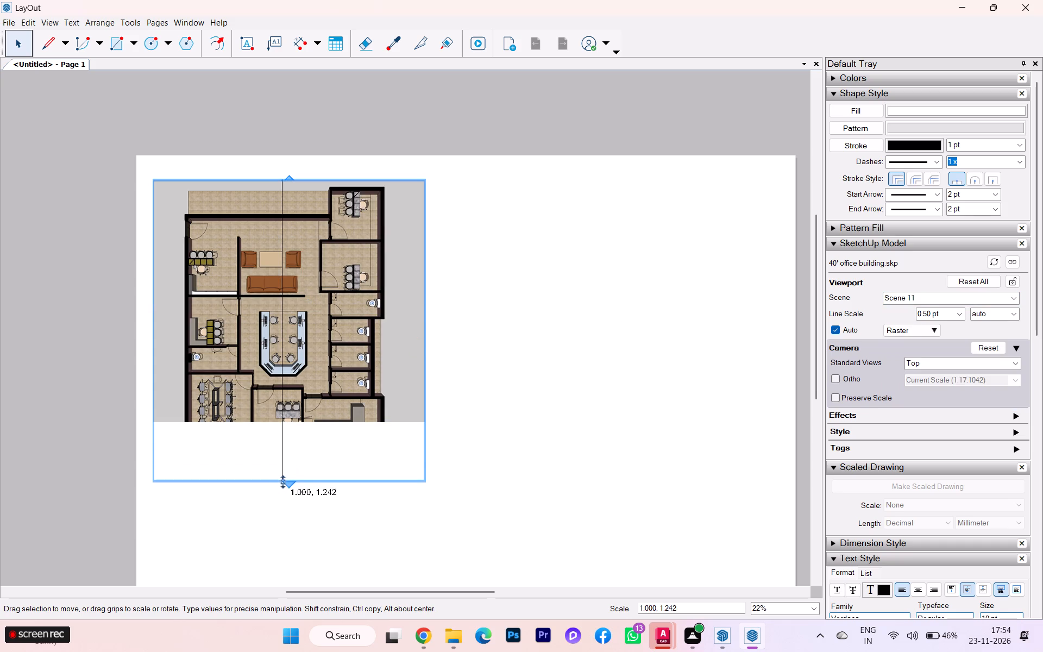
left_click_drag(282, 481, 286, 491)
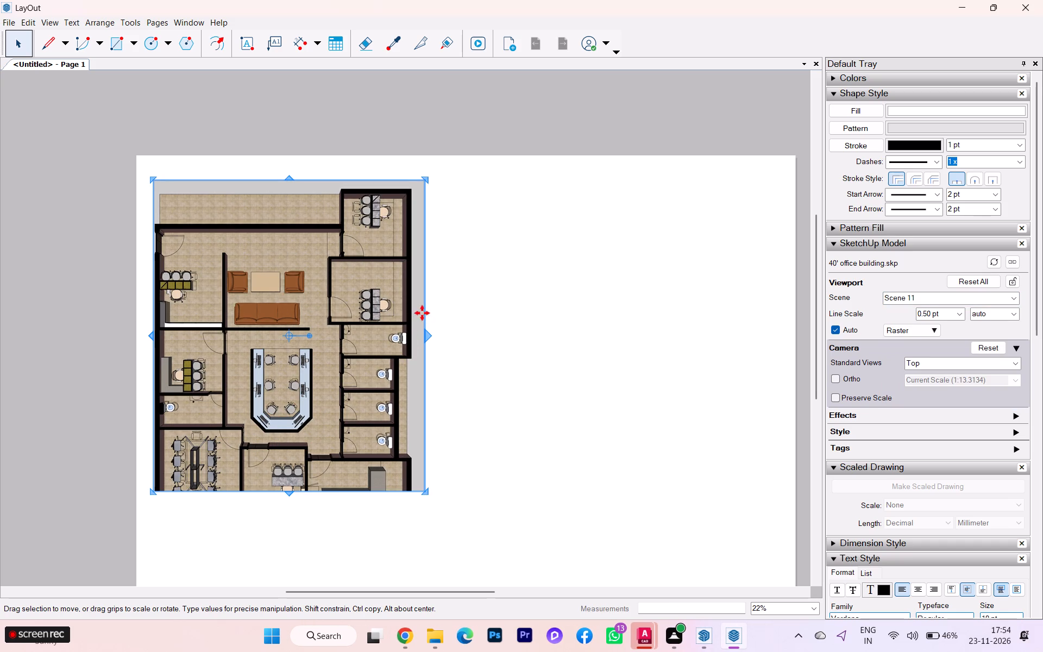
scroll(365, 223, "down", 1)
scroll(365, 223, "up", 1)
scroll(365, 223, "down", 2)
scroll(365, 223, "up", 1)
scroll(365, 223, "down", 1)
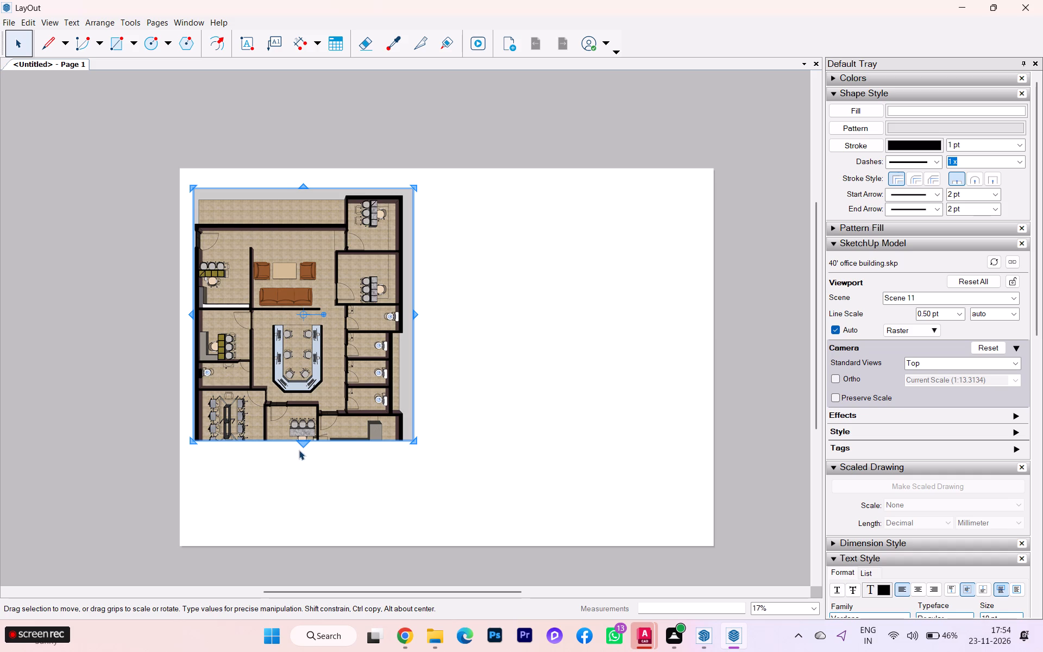
left_click_drag(304, 442, 316, 540)
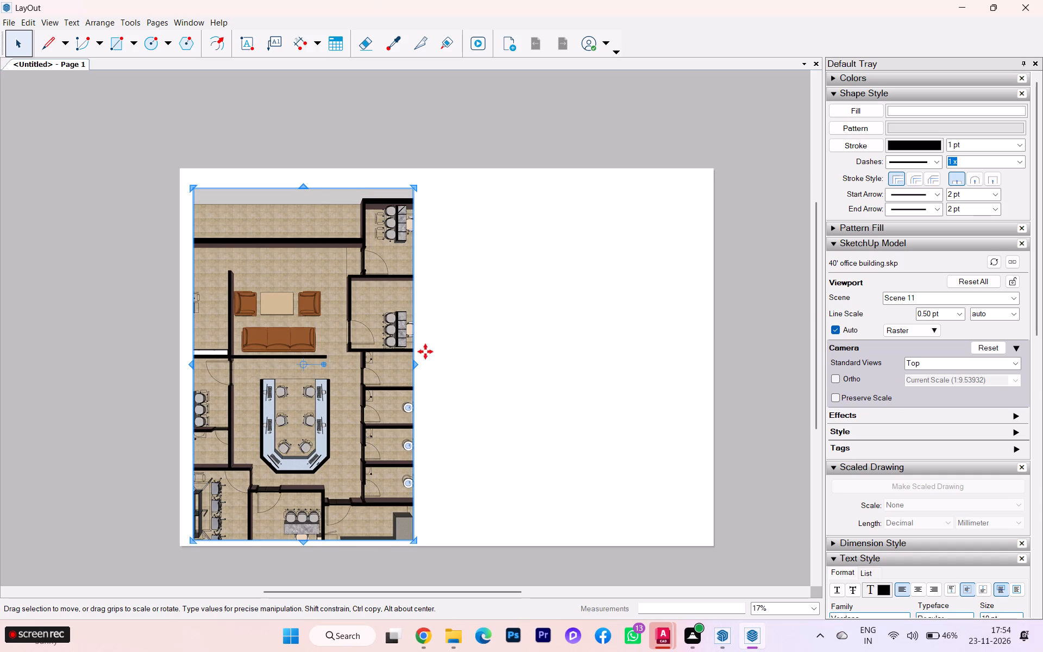
left_click_drag(414, 362, 438, 360)
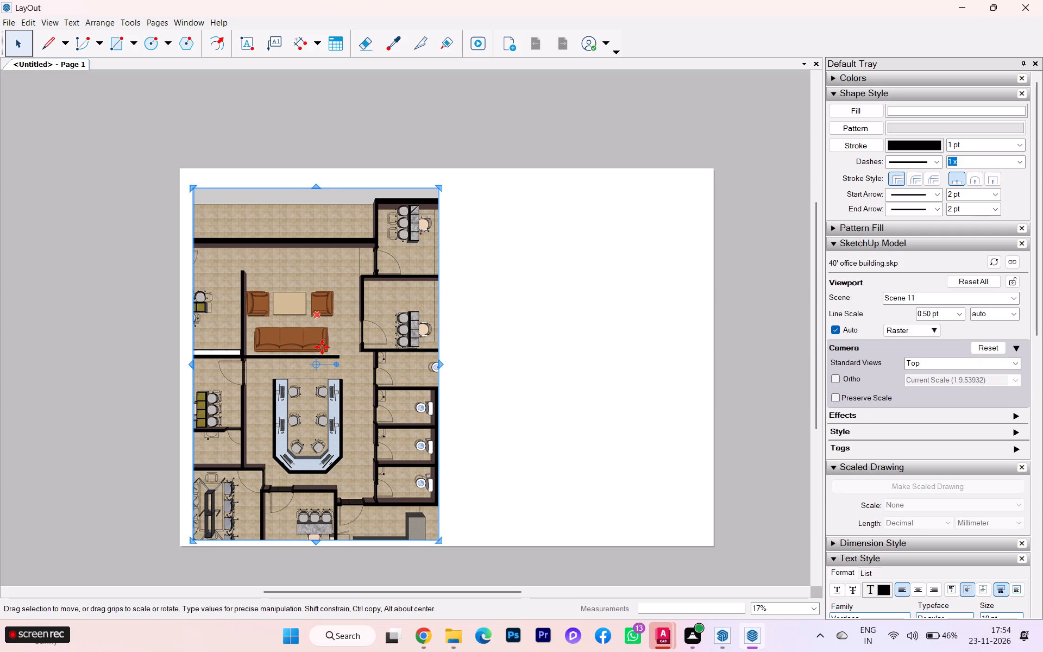
Edit the viewport's camera so the floor plan is zoomed out and its full height fits inside the frame.
double_click(316, 366)
scroll(317, 364, "down", 3)
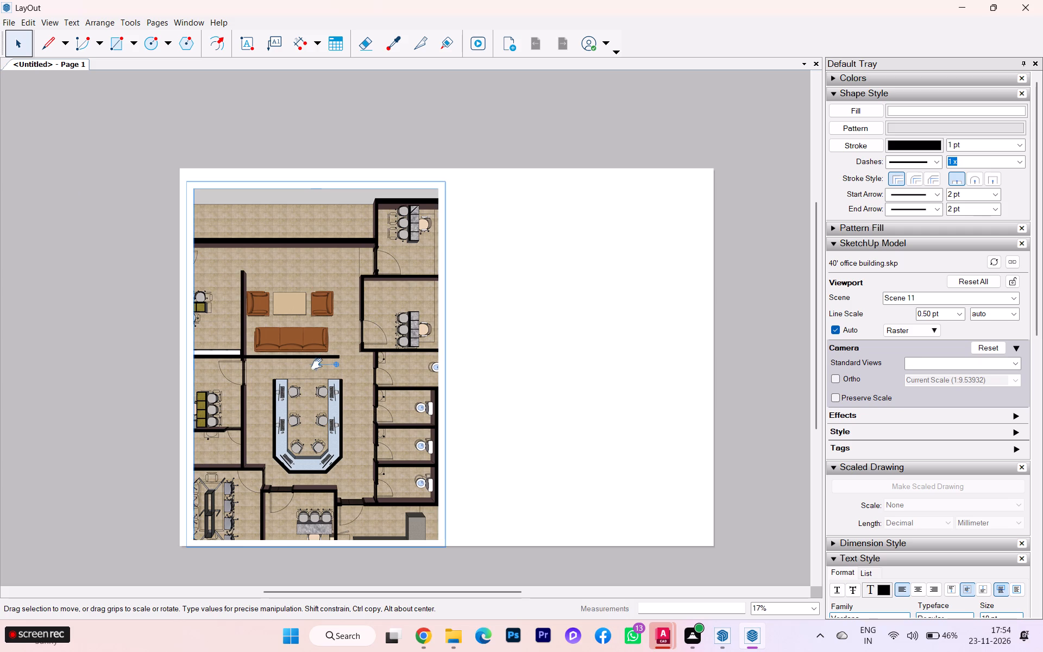
scroll(322, 290, "down", 12)
scroll(398, 299, "down", 3)
scroll(331, 349, "down", 2)
scroll(335, 347, "up", 4)
scroll(339, 347, "down", 1)
scroll(413, 313, "down", 4)
left_click(372, 333)
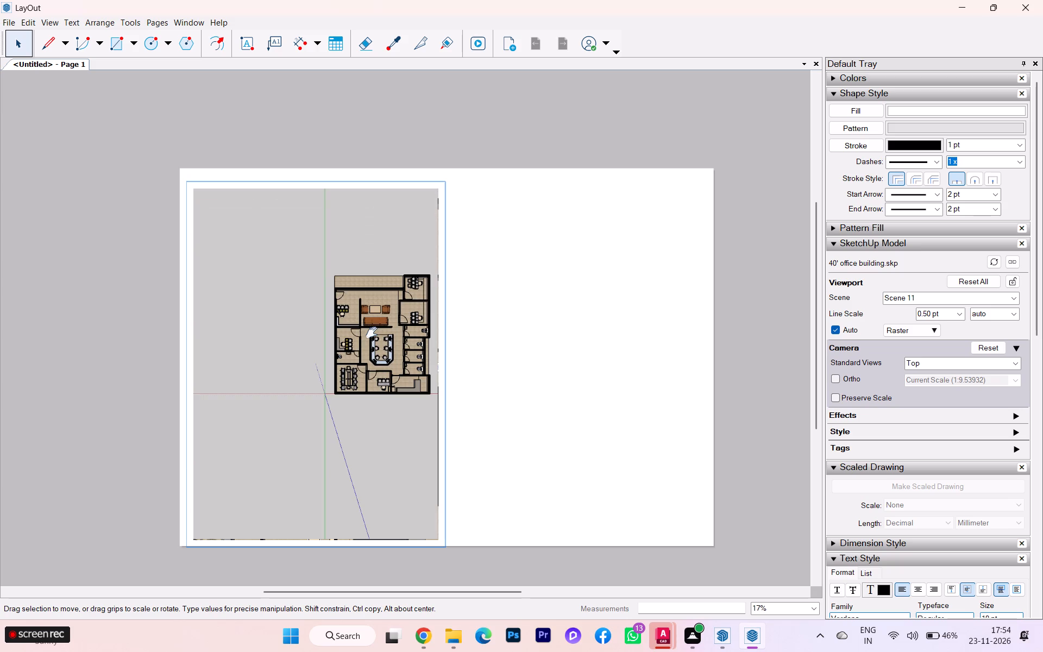
scroll(384, 346, "up", 5)
scroll(378, 351, "down", 1)
scroll(375, 351, "up", 1)
scroll(280, 347, "down", 3)
scroll(280, 347, "up", 1)
scroll(278, 346, "down", 2)
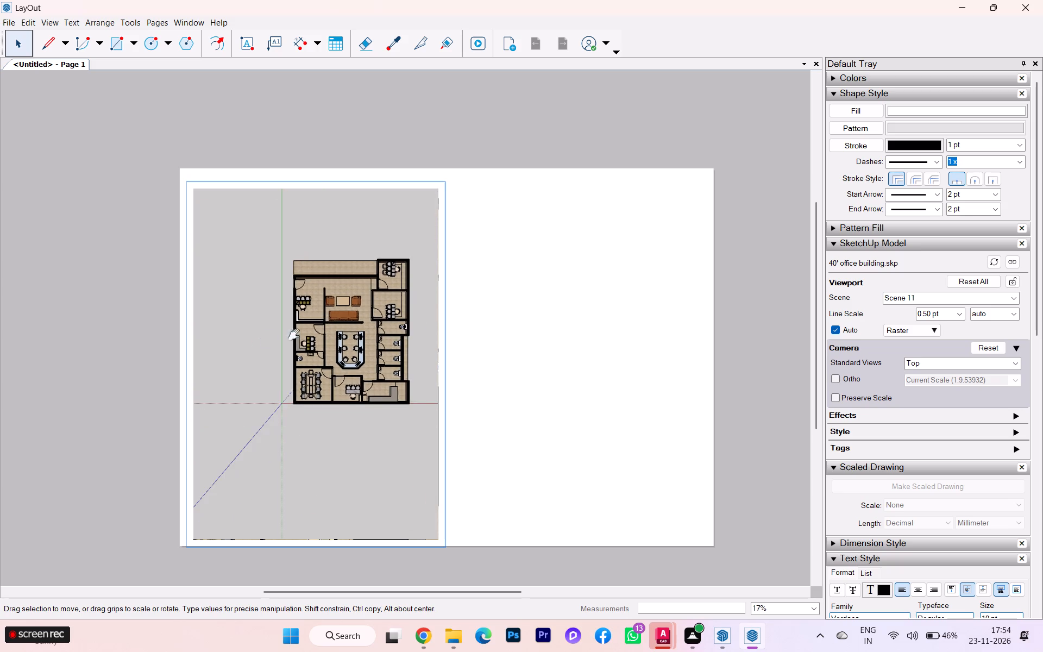
scroll(429, 326, "up", 2)
scroll(429, 326, "down", 1)
scroll(429, 326, "up", 1)
scroll(290, 289, "up", 3)
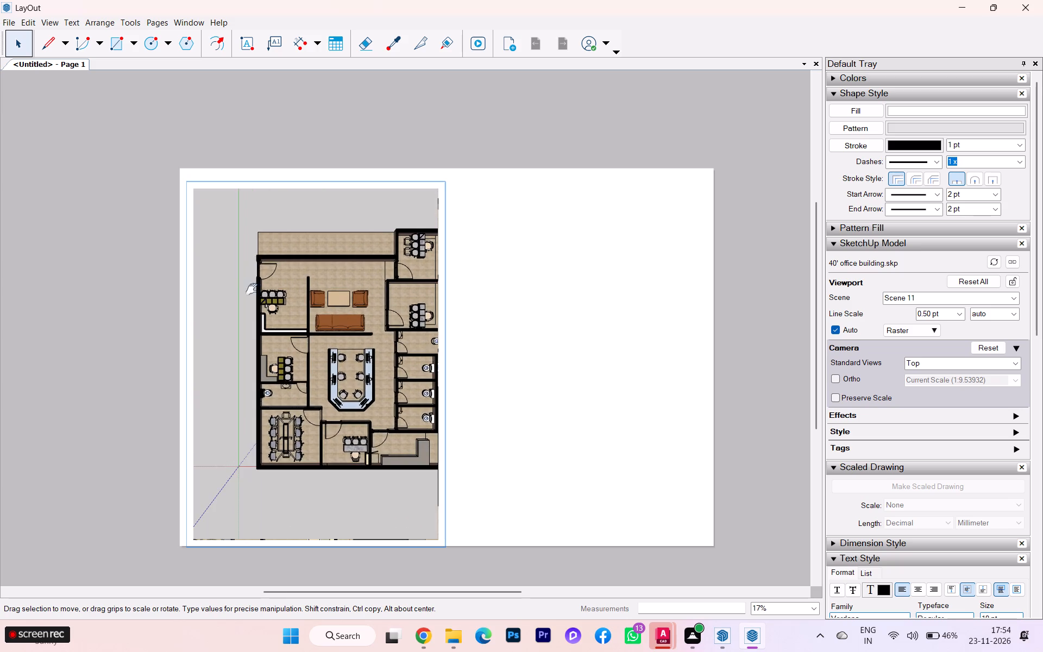
scroll(237, 290, "down", 2)
scroll(266, 295, "up", 3)
scroll(212, 299, "down", 2)
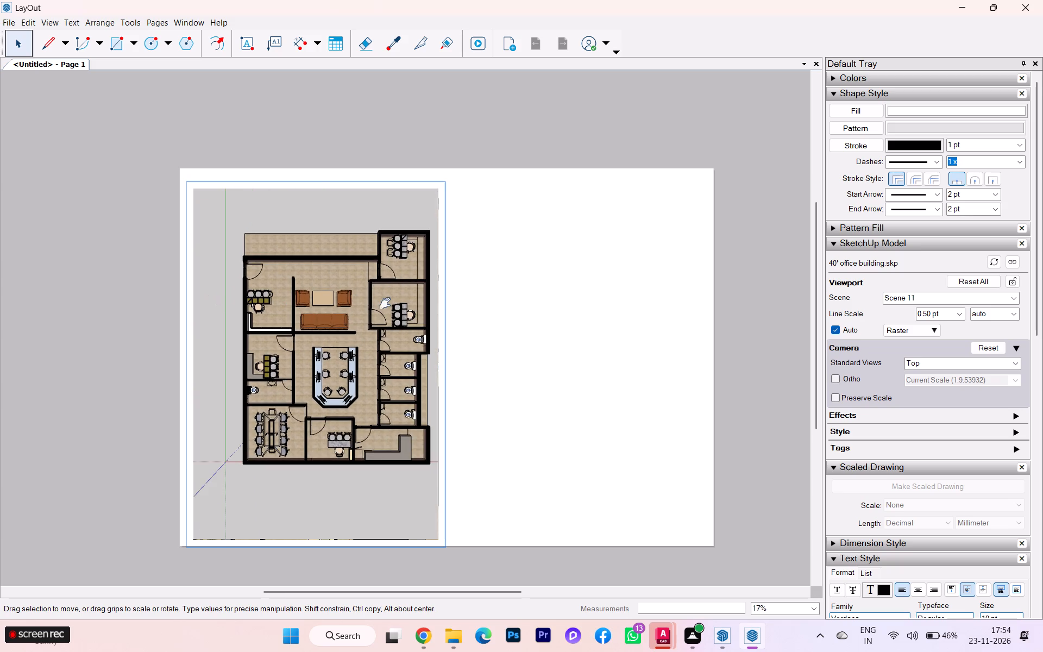
scroll(389, 303, "up", 3)
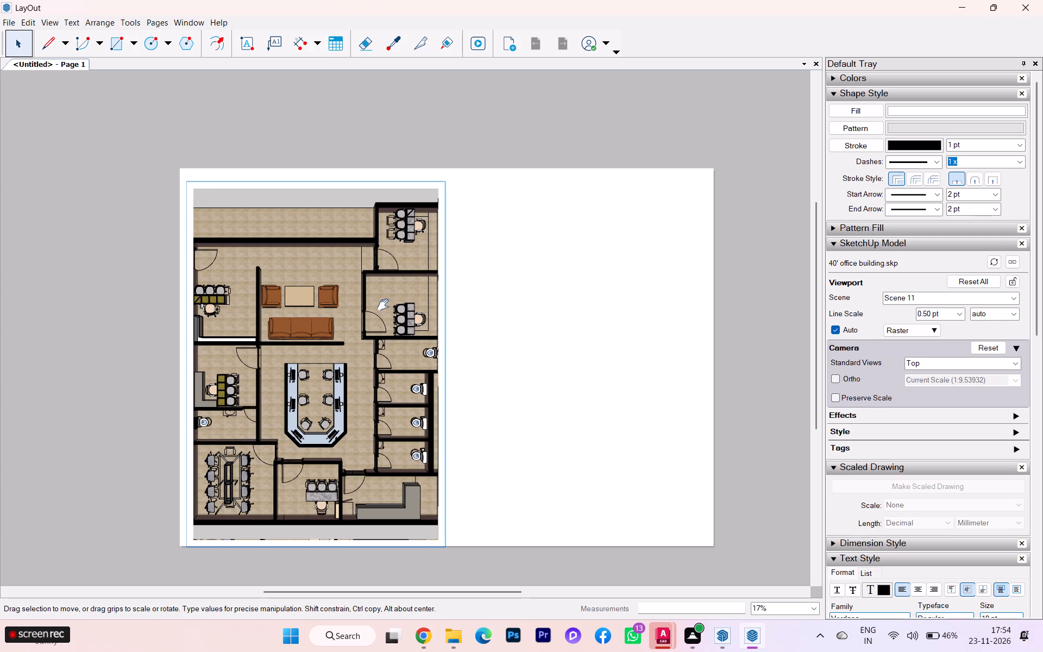
left_click(446, 344)
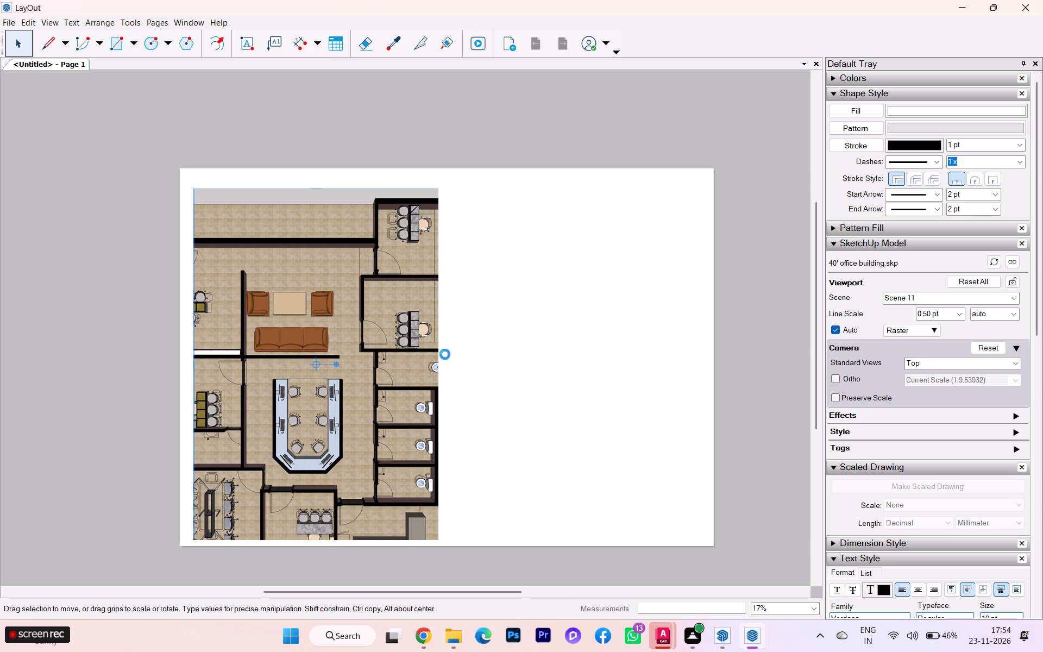
Widen the Scene 11 viewport rightward across the page until the whole floor plan has margins on both sides.
left_click(437, 343)
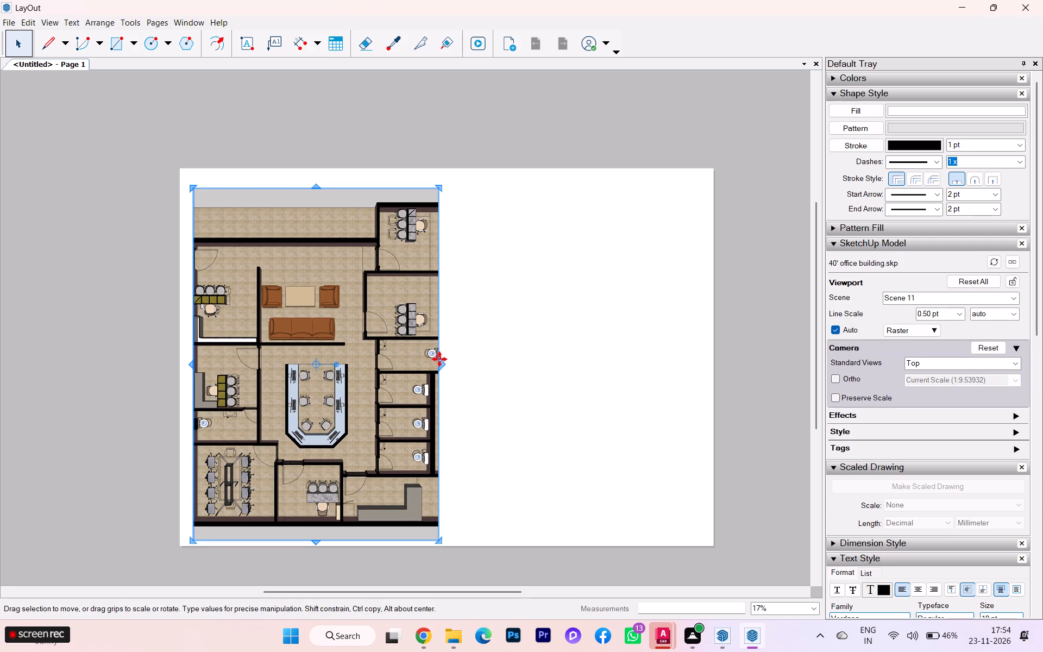
left_click_drag(442, 363, 571, 359)
left_click(570, 359)
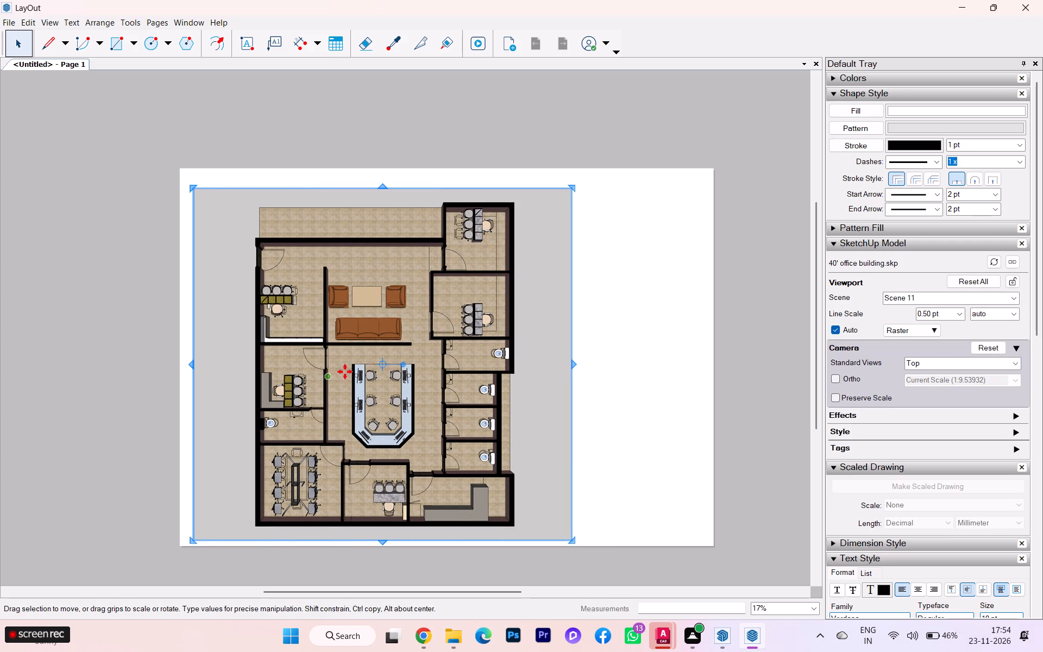
Open the viewport's 3D view again and adjust its camera zoom around the central workstation desk.
scroll(386, 363, "up", 1)
double_click(381, 366)
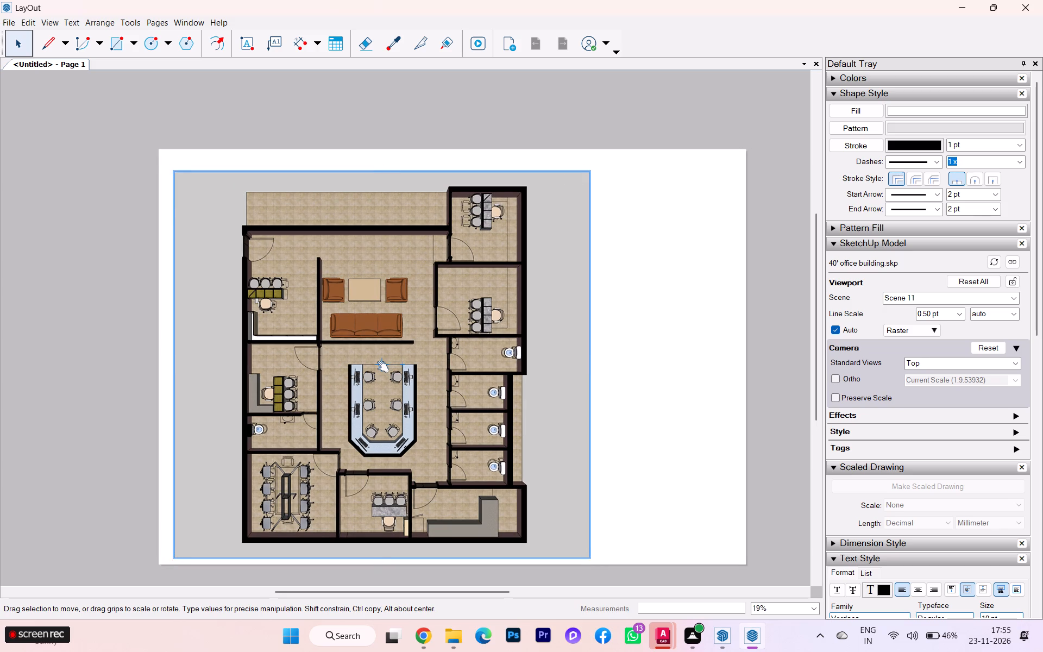
scroll(381, 366, "up", 4)
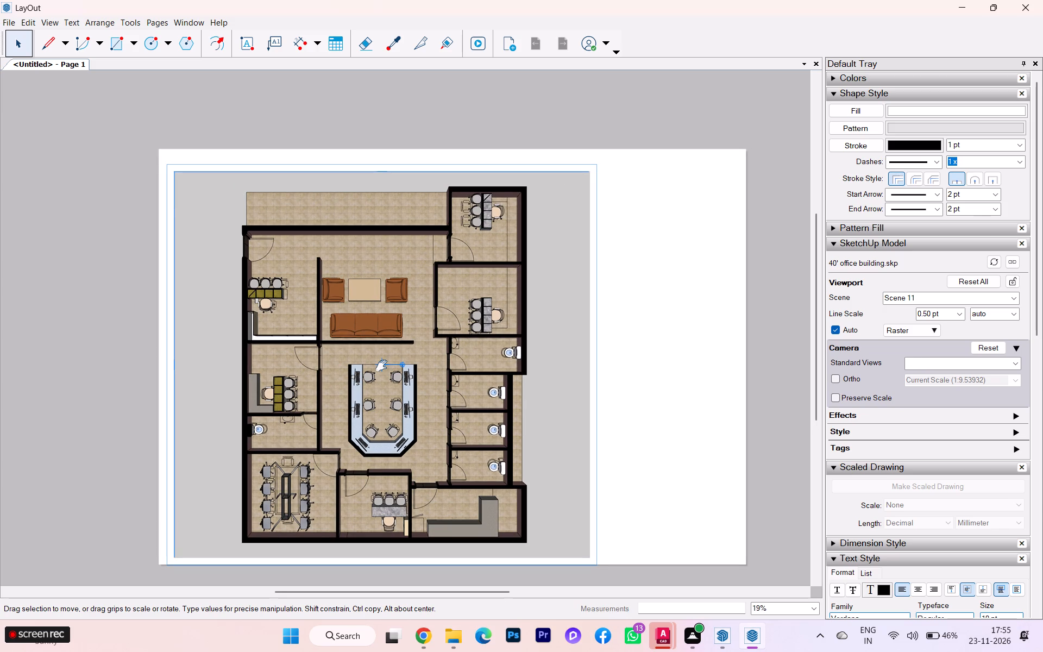
scroll(381, 366, "up", 3)
scroll(381, 366, "down", 1)
scroll(381, 366, "up", 3)
scroll(381, 366, "down", 3)
scroll(381, 366, "up", 1)
scroll(381, 366, "down", 2)
scroll(381, 366, "up", 7)
scroll(377, 372, "down", 2)
scroll(377, 372, "up", 2)
scroll(405, 365, "down", 3)
scroll(444, 353, "up", 1)
scroll(444, 353, "down", 9)
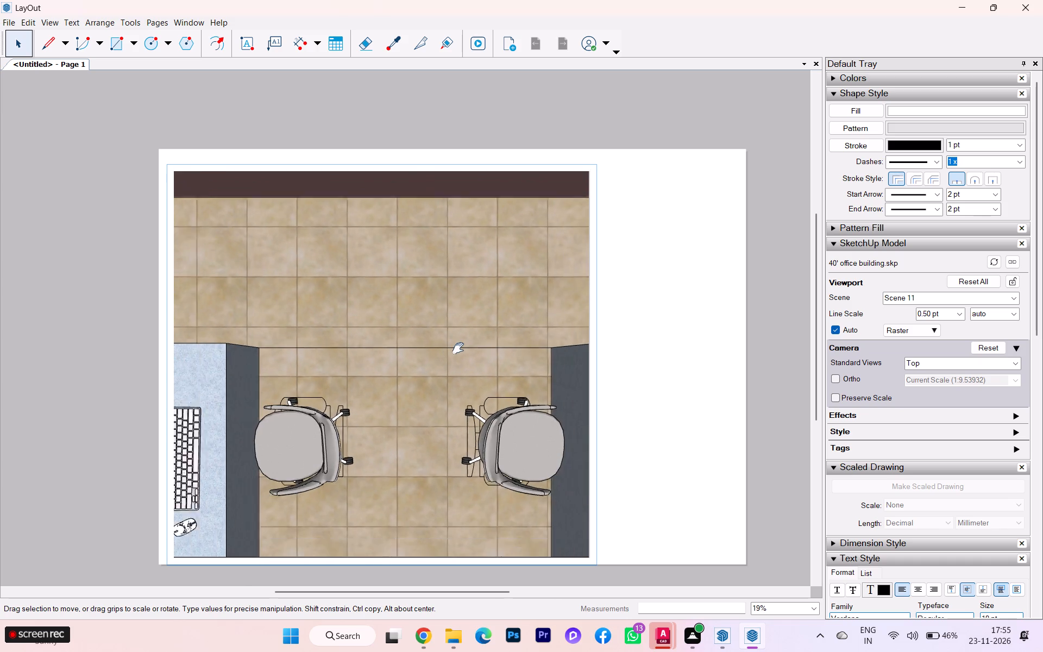
scroll(458, 348, "down", 3)
scroll(458, 348, "up", 1)
scroll(458, 348, "down", 8)
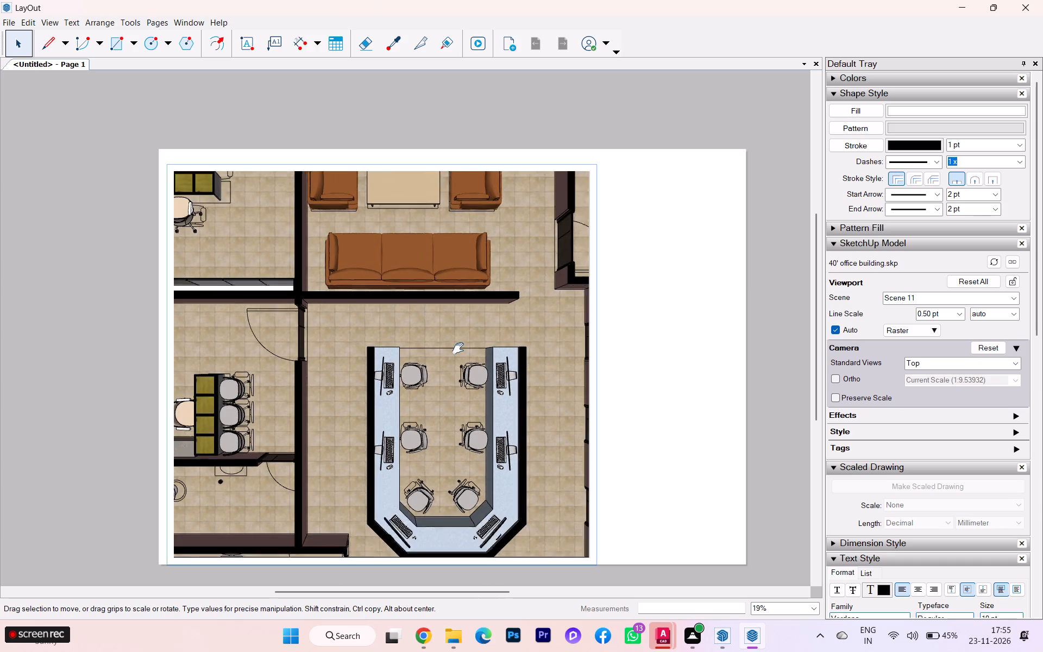
scroll(458, 348, "down", 3)
scroll(342, 344, "down", 2)
scroll(299, 333, "down", 4)
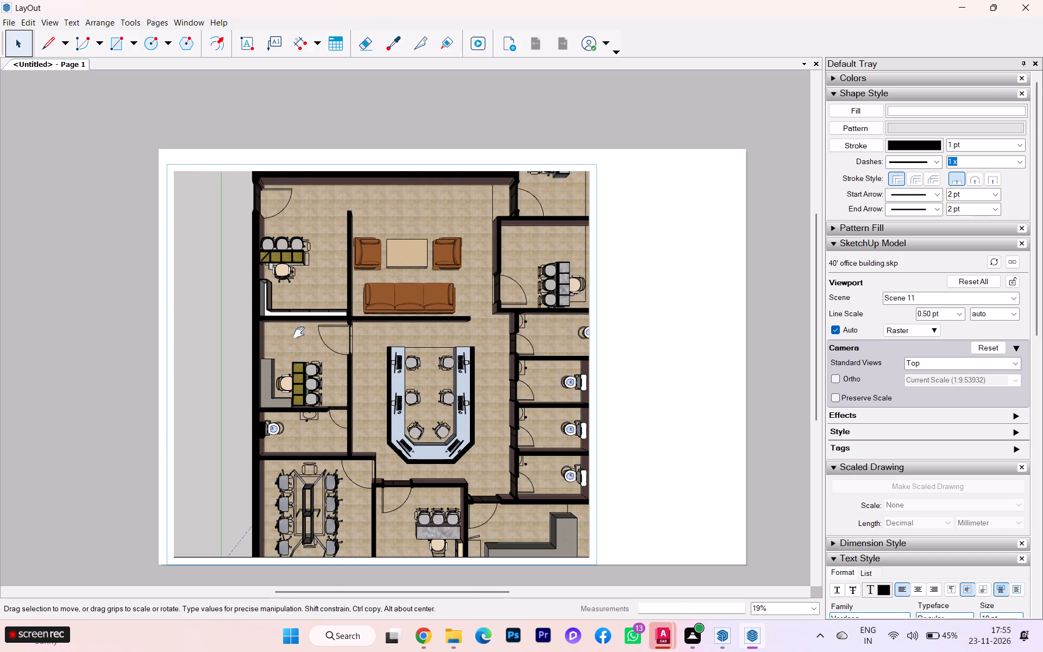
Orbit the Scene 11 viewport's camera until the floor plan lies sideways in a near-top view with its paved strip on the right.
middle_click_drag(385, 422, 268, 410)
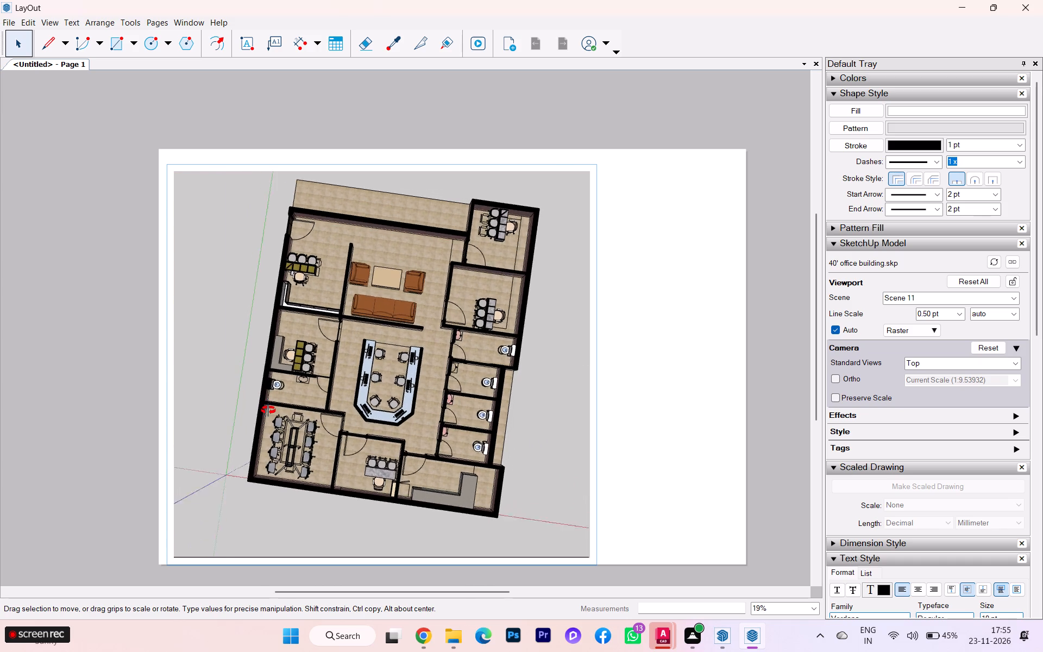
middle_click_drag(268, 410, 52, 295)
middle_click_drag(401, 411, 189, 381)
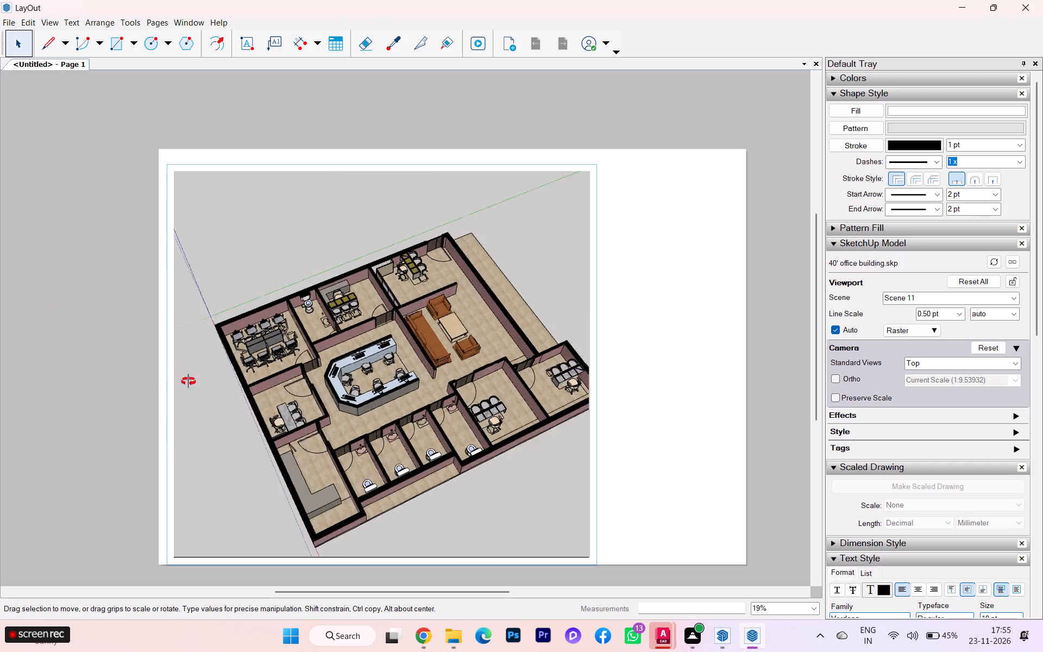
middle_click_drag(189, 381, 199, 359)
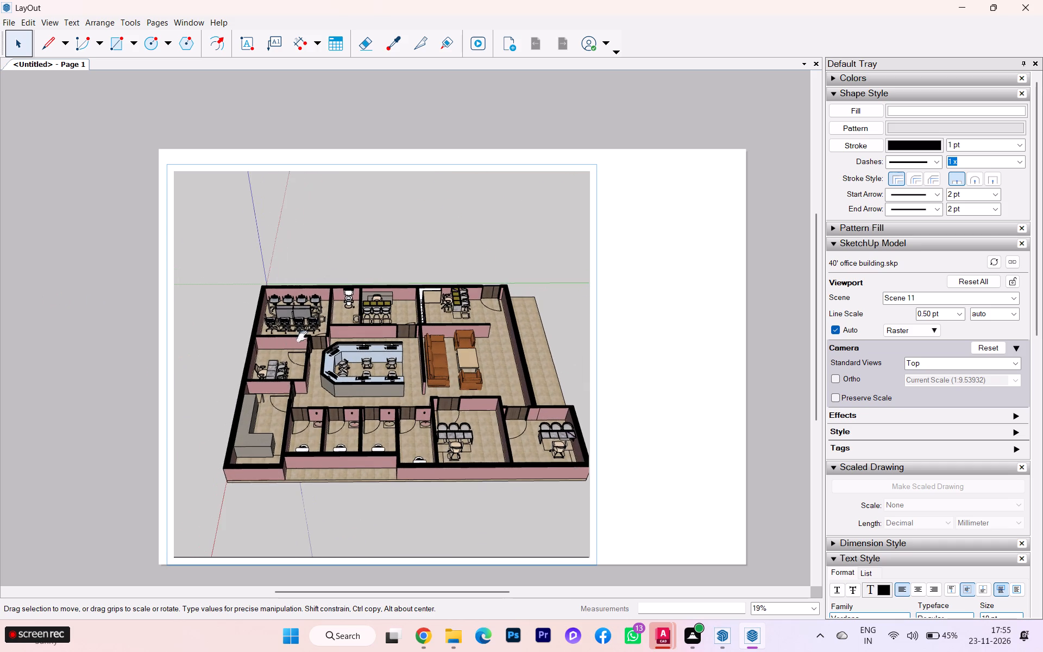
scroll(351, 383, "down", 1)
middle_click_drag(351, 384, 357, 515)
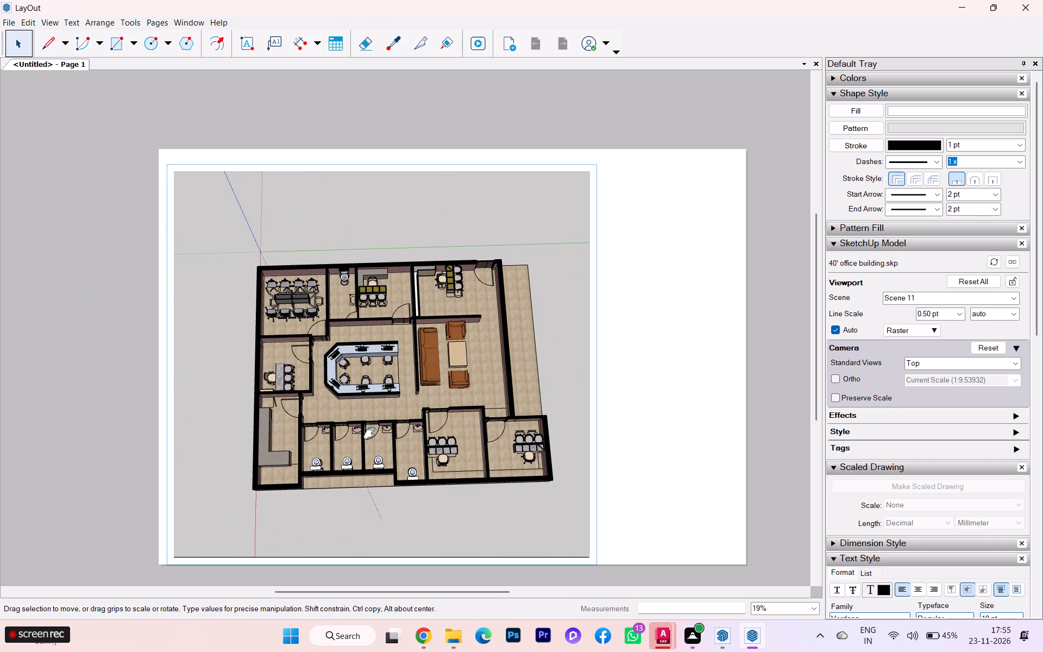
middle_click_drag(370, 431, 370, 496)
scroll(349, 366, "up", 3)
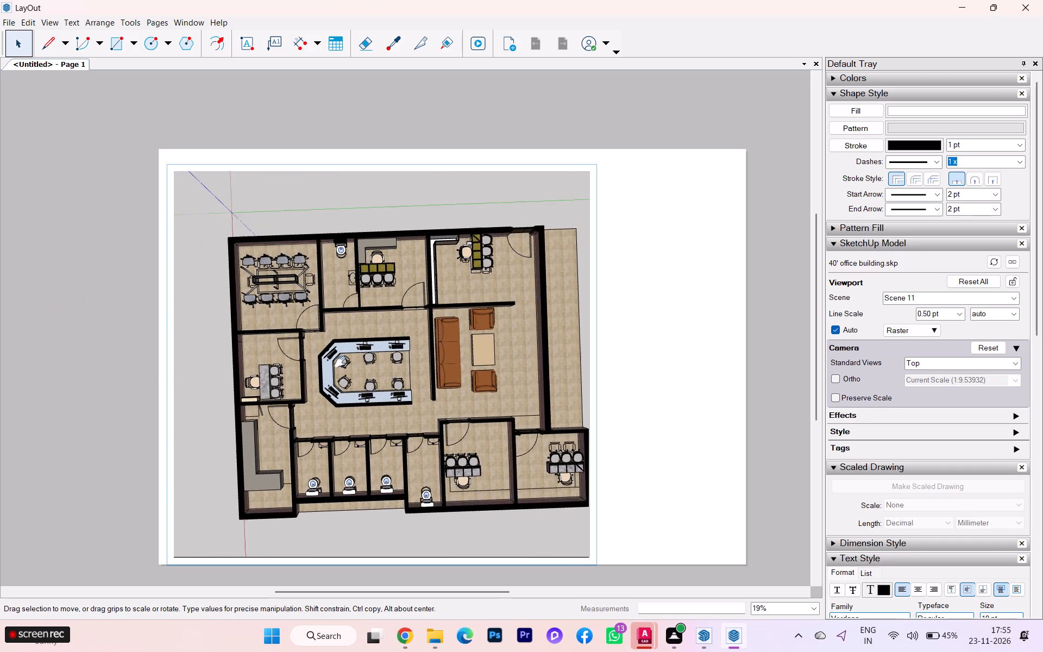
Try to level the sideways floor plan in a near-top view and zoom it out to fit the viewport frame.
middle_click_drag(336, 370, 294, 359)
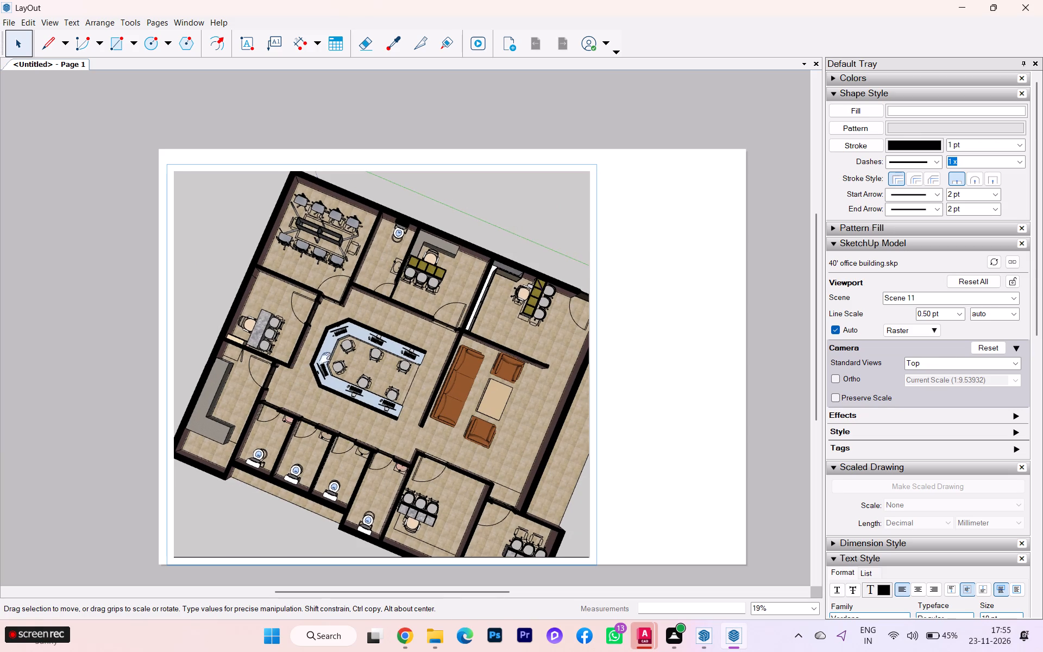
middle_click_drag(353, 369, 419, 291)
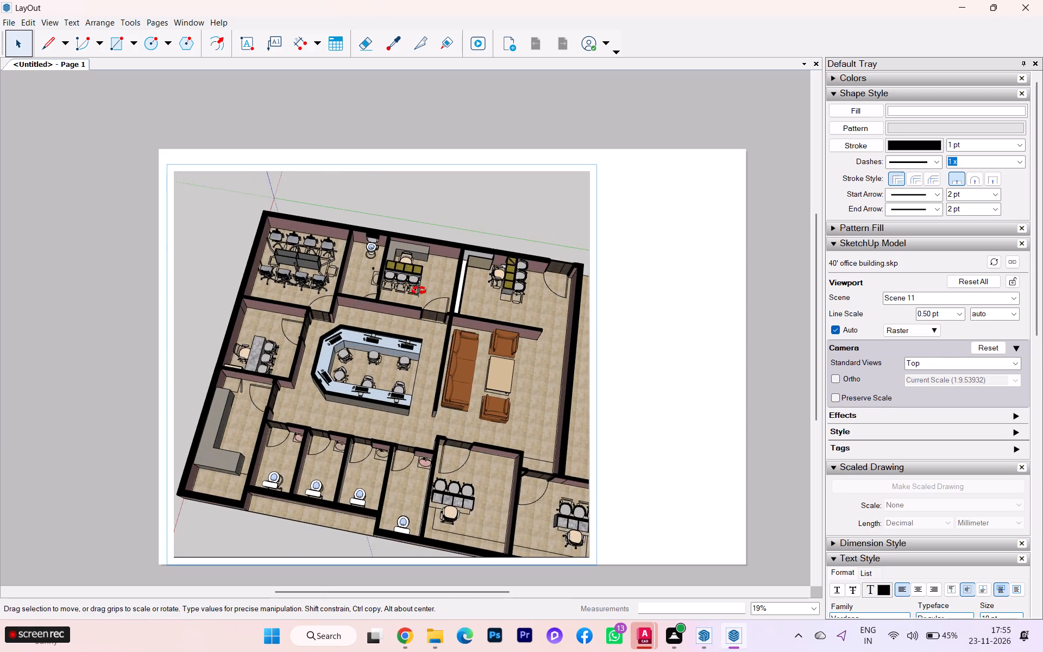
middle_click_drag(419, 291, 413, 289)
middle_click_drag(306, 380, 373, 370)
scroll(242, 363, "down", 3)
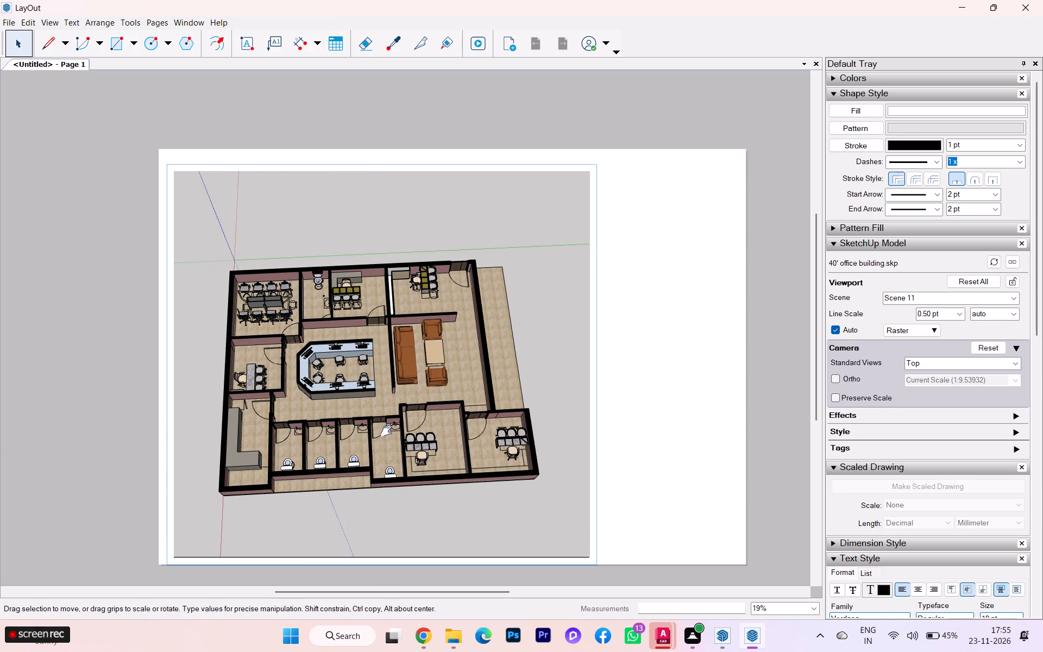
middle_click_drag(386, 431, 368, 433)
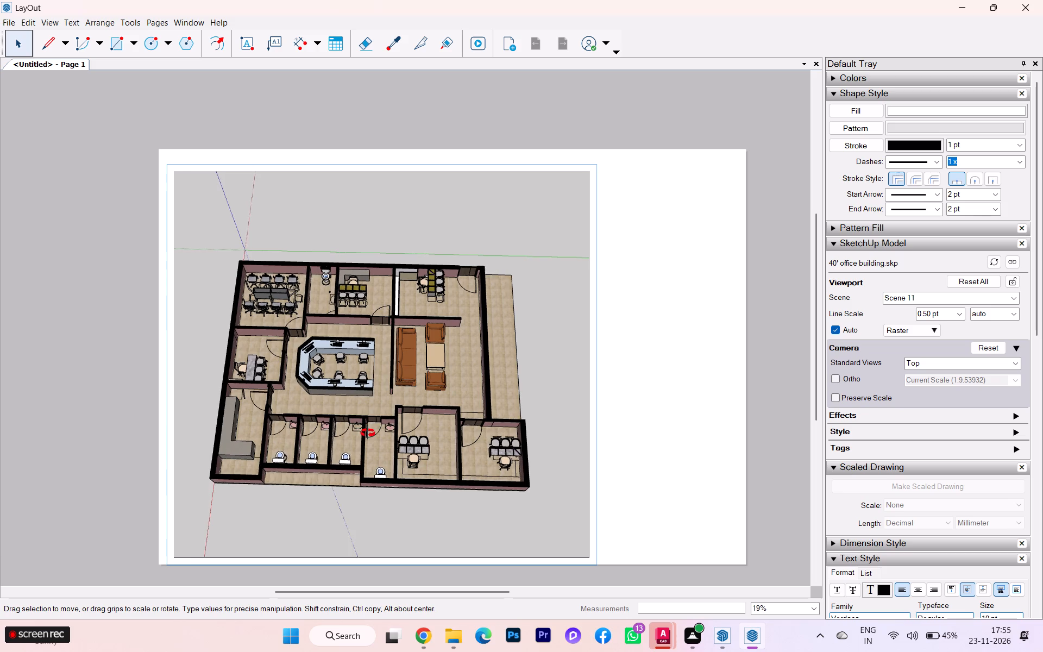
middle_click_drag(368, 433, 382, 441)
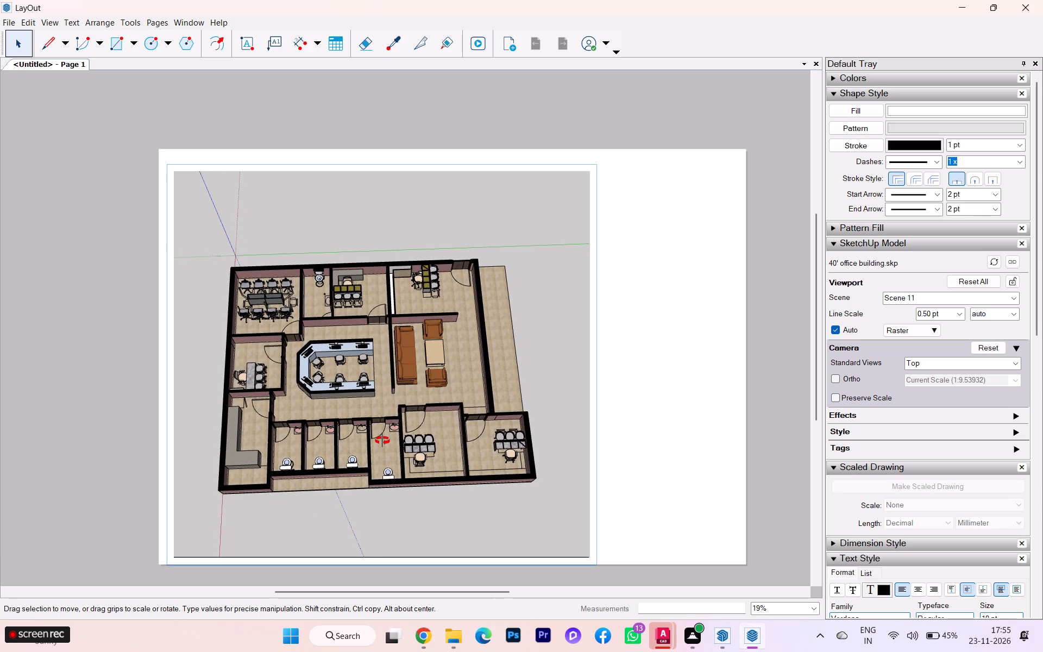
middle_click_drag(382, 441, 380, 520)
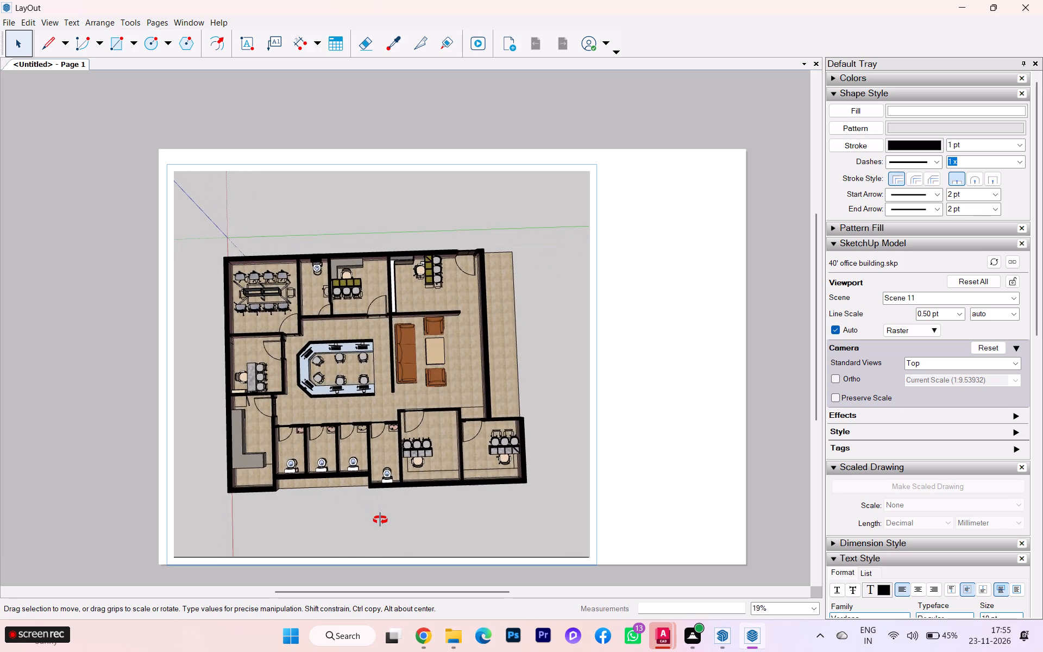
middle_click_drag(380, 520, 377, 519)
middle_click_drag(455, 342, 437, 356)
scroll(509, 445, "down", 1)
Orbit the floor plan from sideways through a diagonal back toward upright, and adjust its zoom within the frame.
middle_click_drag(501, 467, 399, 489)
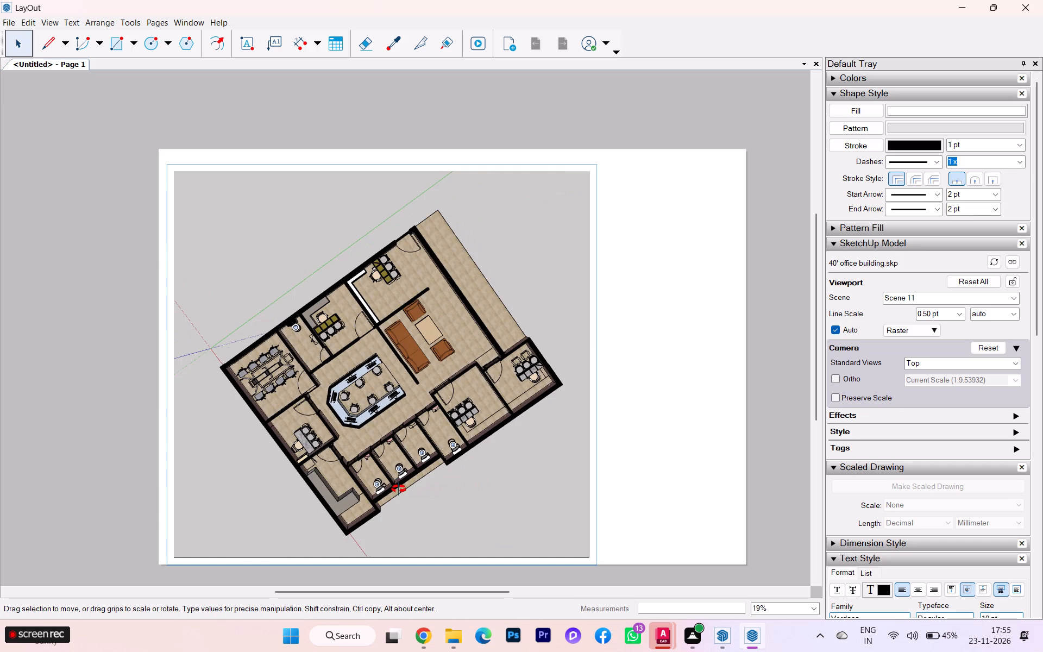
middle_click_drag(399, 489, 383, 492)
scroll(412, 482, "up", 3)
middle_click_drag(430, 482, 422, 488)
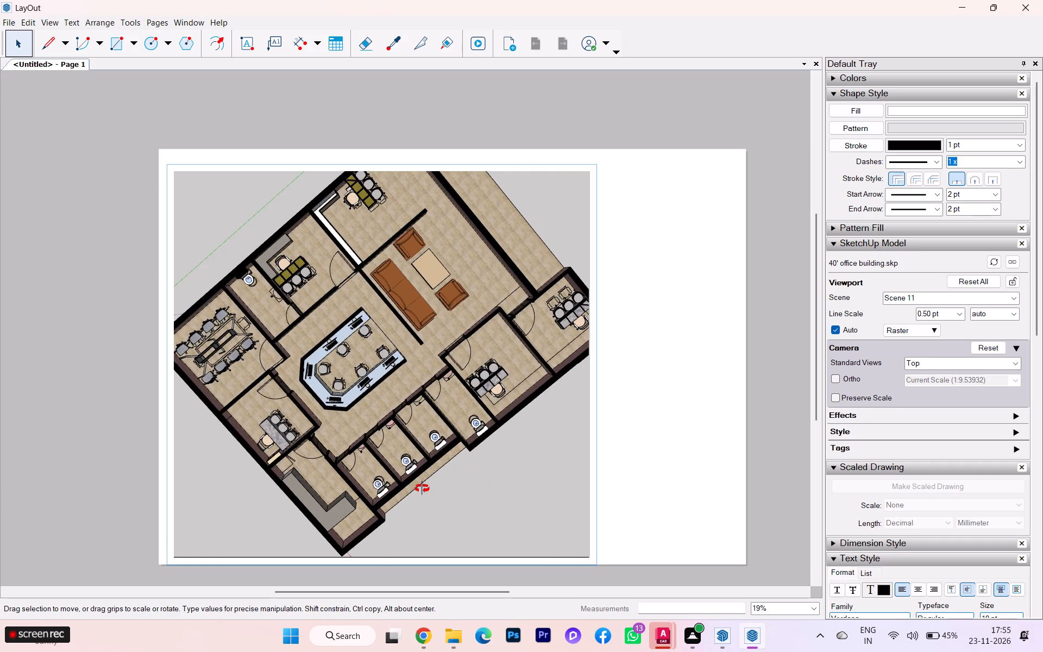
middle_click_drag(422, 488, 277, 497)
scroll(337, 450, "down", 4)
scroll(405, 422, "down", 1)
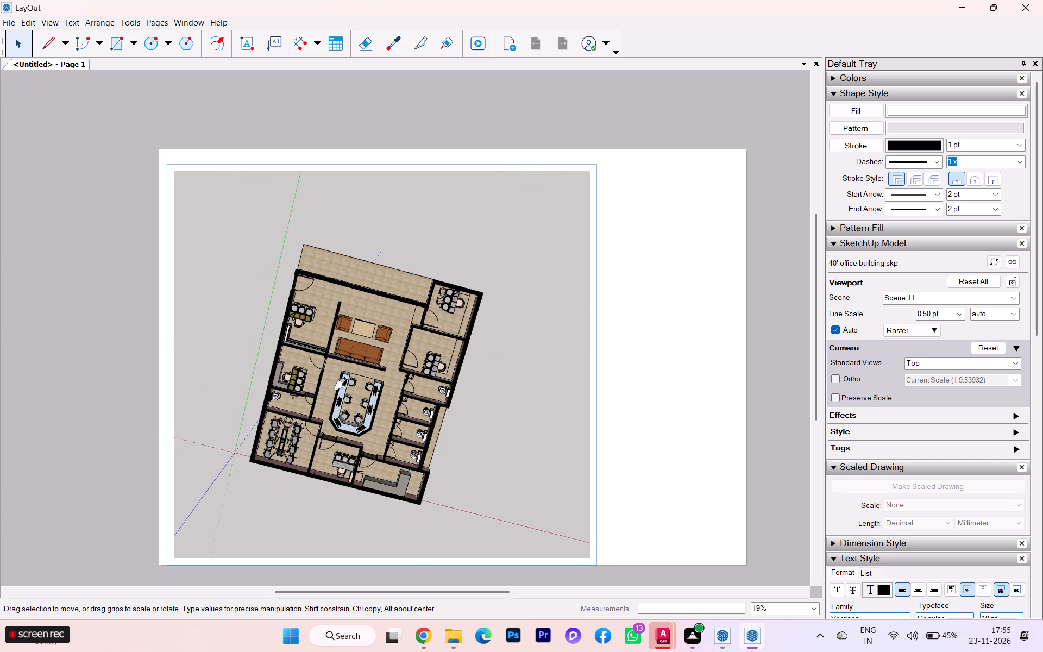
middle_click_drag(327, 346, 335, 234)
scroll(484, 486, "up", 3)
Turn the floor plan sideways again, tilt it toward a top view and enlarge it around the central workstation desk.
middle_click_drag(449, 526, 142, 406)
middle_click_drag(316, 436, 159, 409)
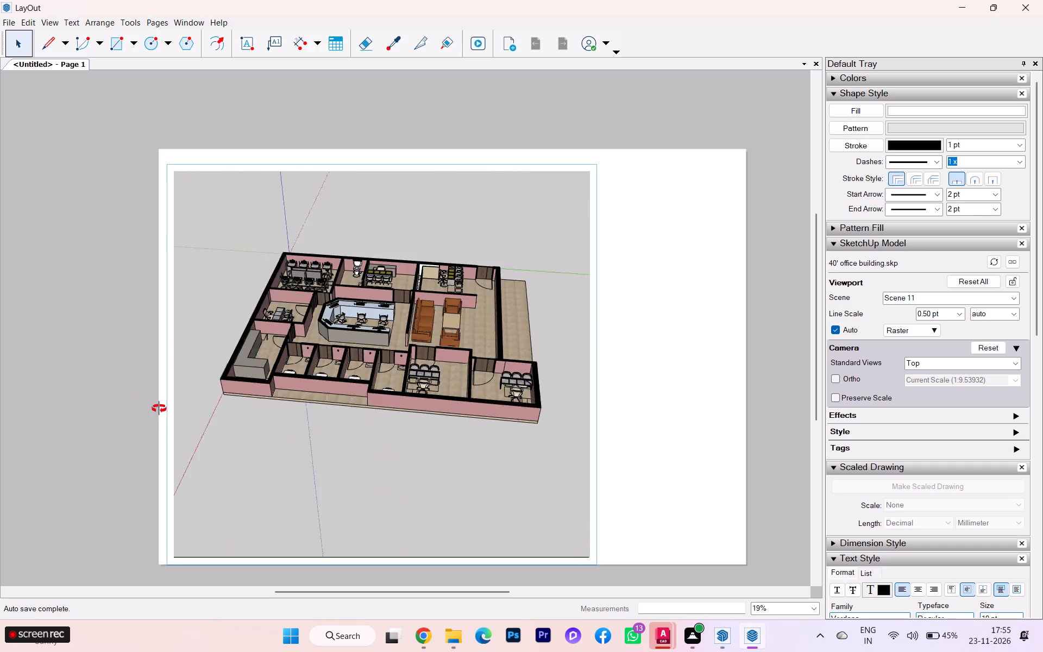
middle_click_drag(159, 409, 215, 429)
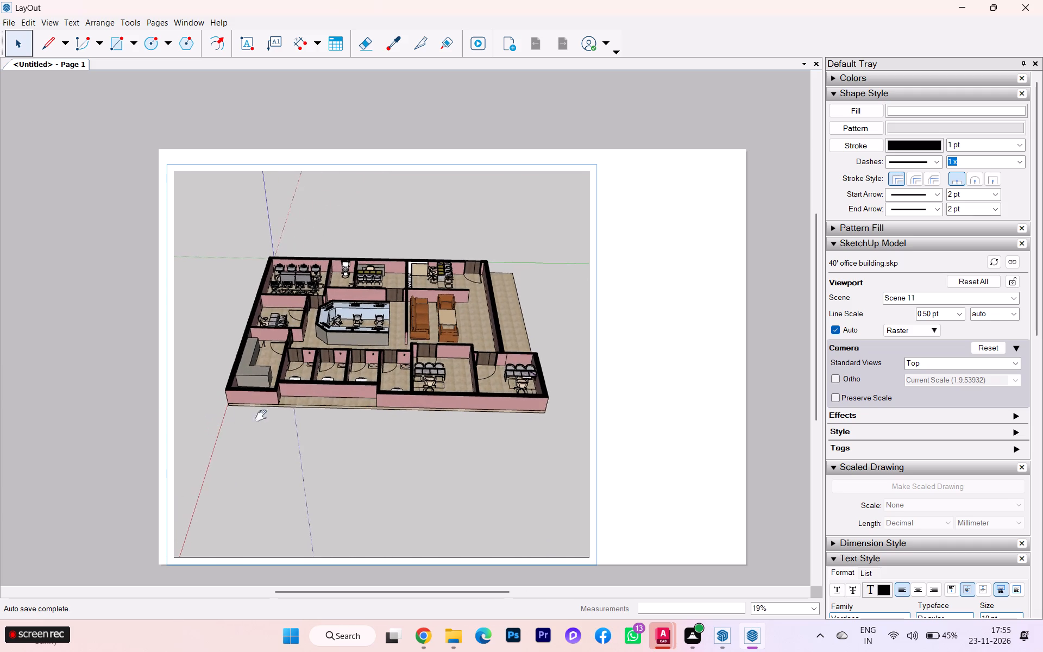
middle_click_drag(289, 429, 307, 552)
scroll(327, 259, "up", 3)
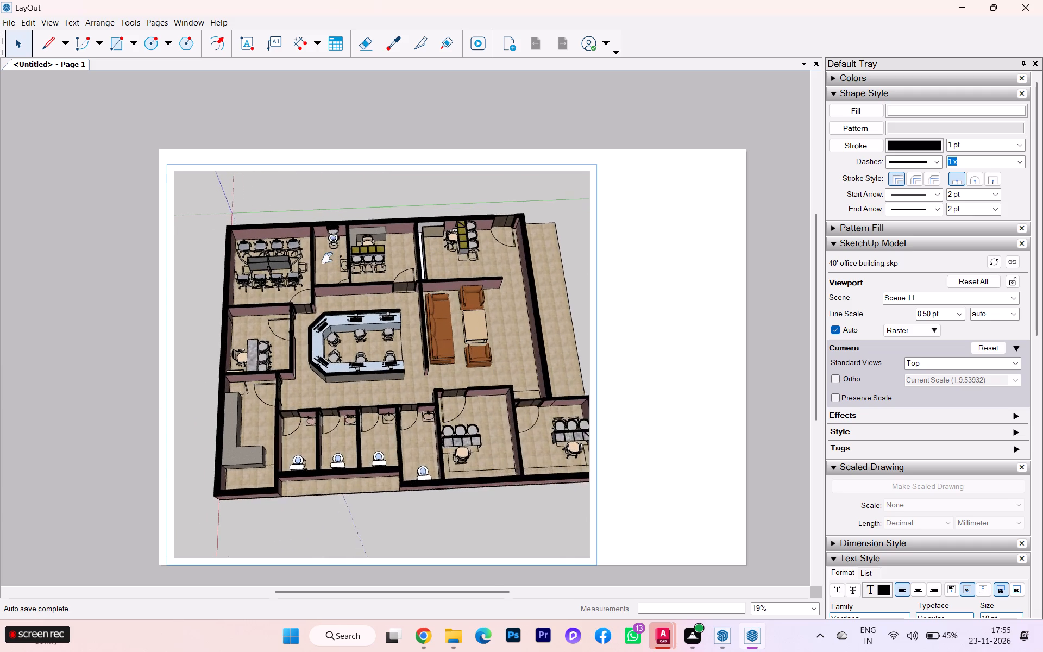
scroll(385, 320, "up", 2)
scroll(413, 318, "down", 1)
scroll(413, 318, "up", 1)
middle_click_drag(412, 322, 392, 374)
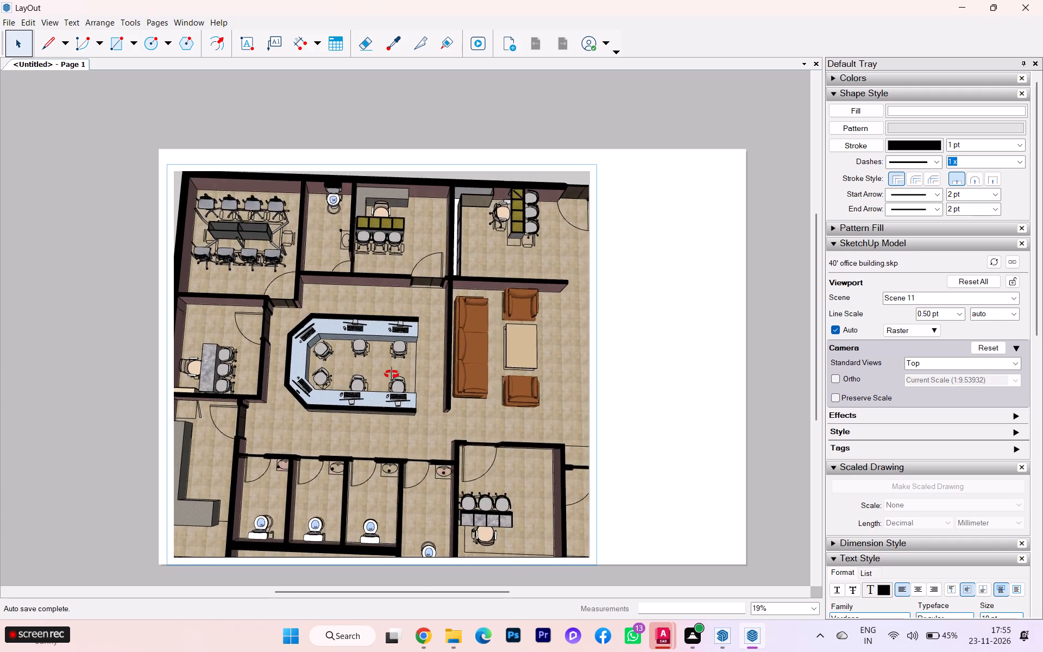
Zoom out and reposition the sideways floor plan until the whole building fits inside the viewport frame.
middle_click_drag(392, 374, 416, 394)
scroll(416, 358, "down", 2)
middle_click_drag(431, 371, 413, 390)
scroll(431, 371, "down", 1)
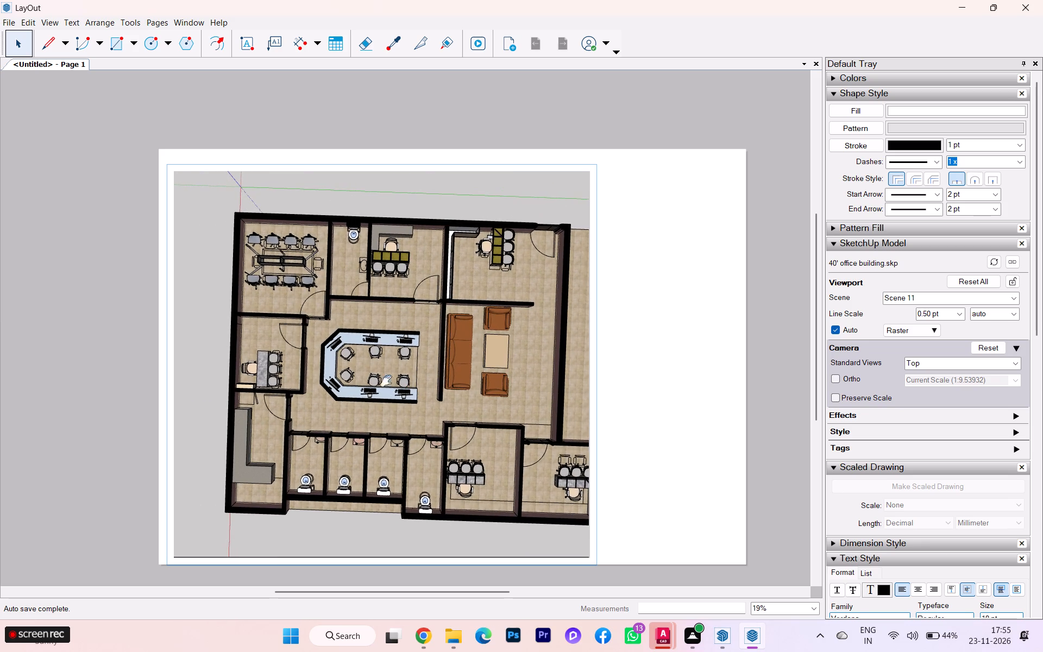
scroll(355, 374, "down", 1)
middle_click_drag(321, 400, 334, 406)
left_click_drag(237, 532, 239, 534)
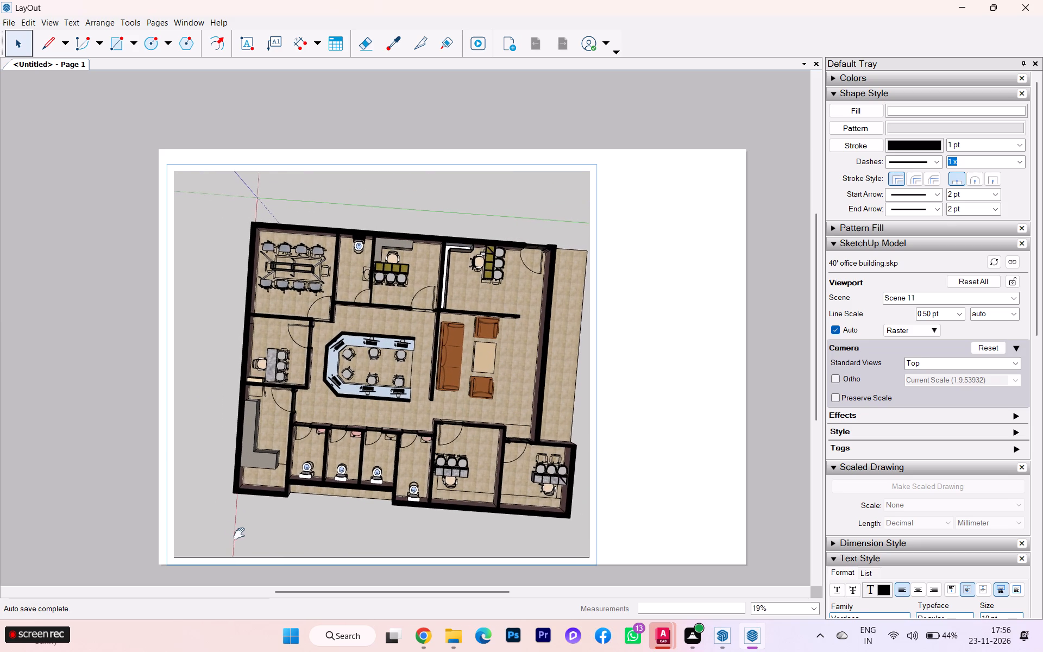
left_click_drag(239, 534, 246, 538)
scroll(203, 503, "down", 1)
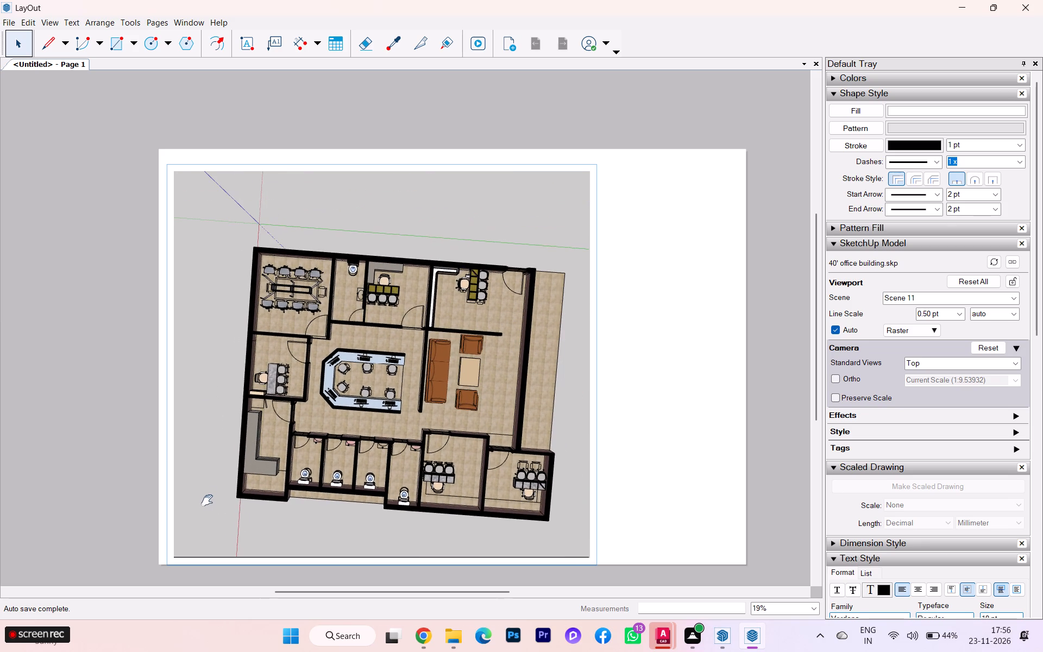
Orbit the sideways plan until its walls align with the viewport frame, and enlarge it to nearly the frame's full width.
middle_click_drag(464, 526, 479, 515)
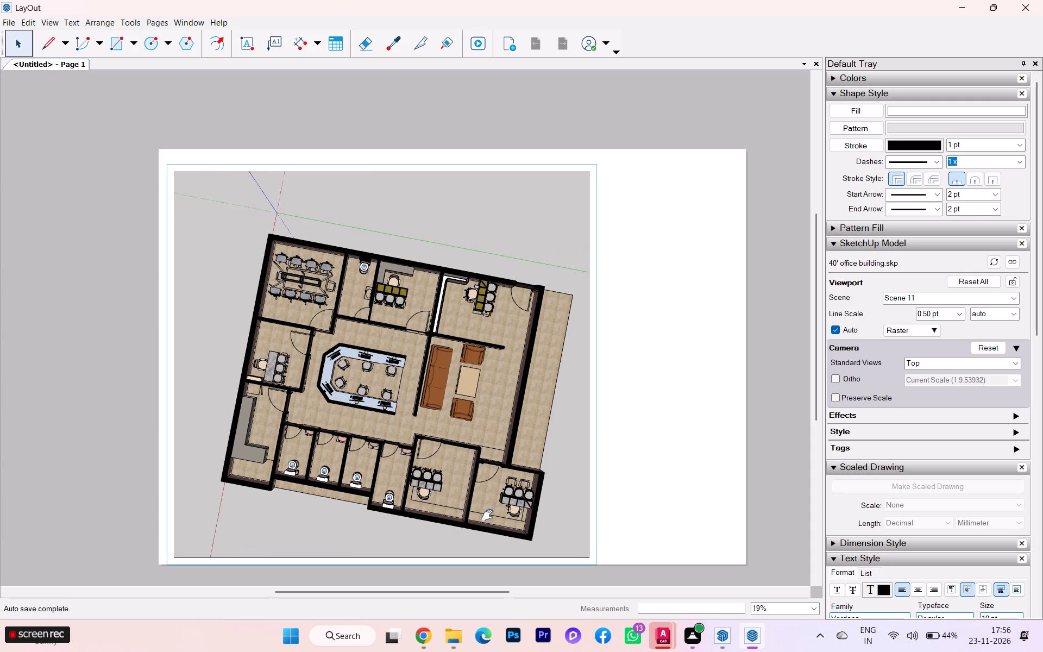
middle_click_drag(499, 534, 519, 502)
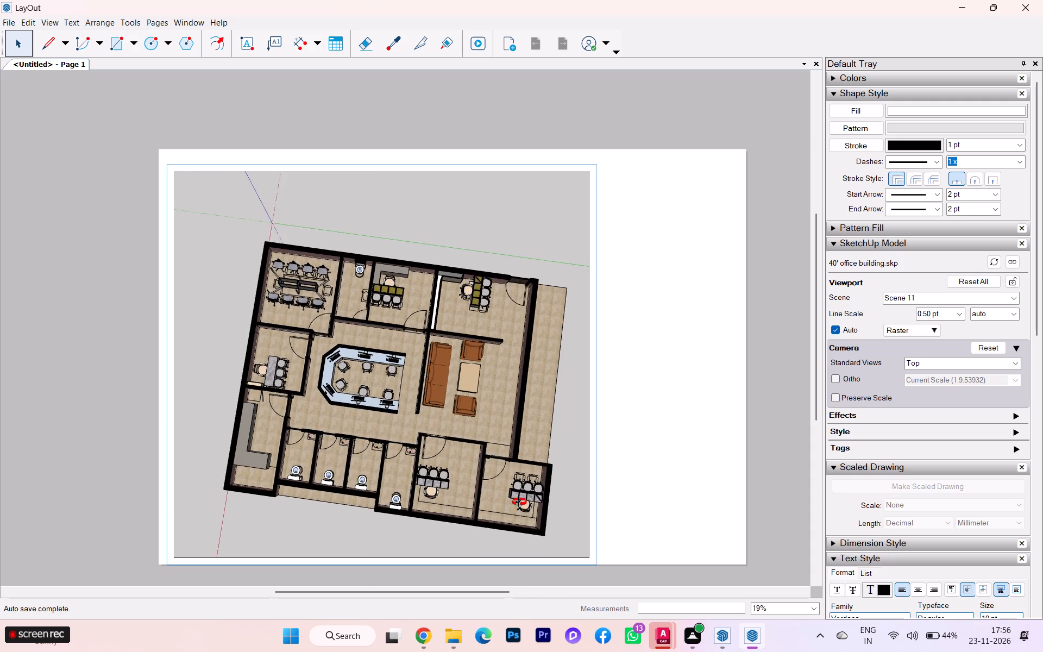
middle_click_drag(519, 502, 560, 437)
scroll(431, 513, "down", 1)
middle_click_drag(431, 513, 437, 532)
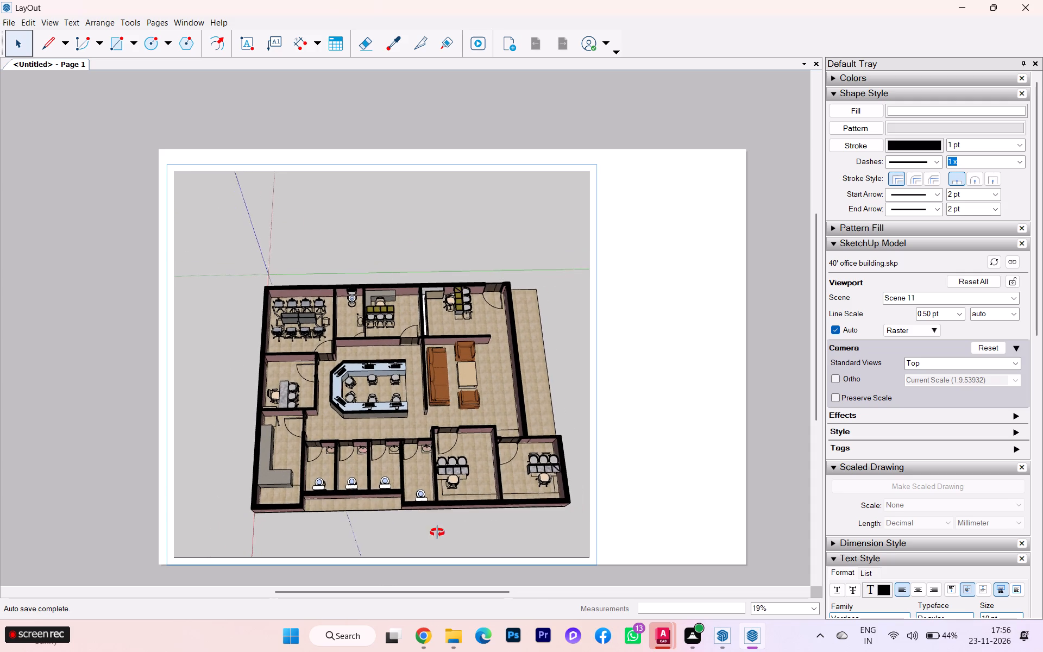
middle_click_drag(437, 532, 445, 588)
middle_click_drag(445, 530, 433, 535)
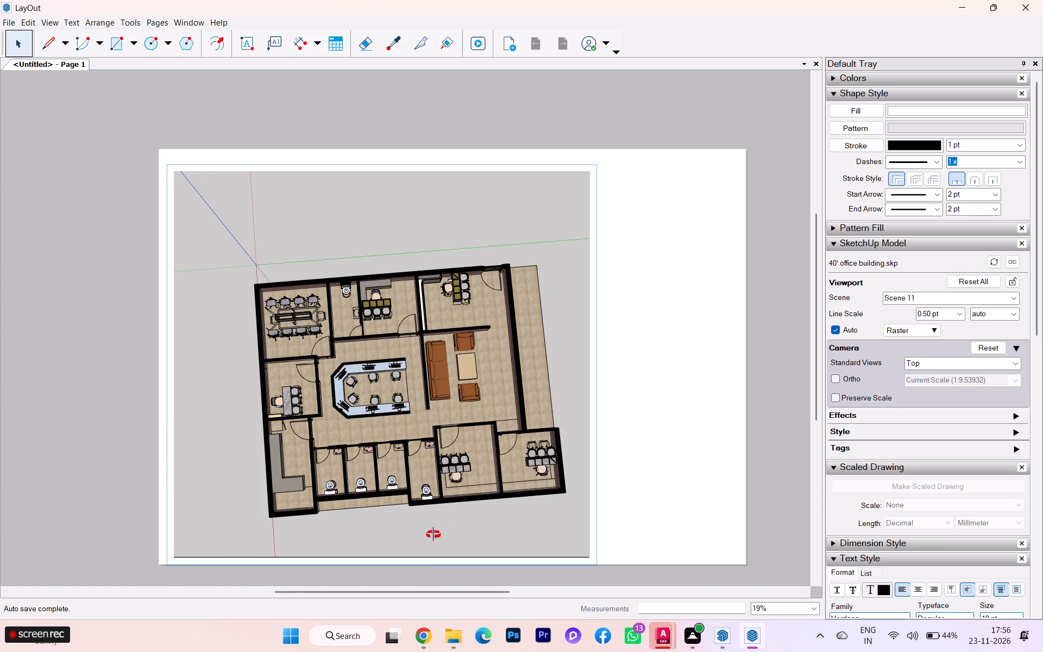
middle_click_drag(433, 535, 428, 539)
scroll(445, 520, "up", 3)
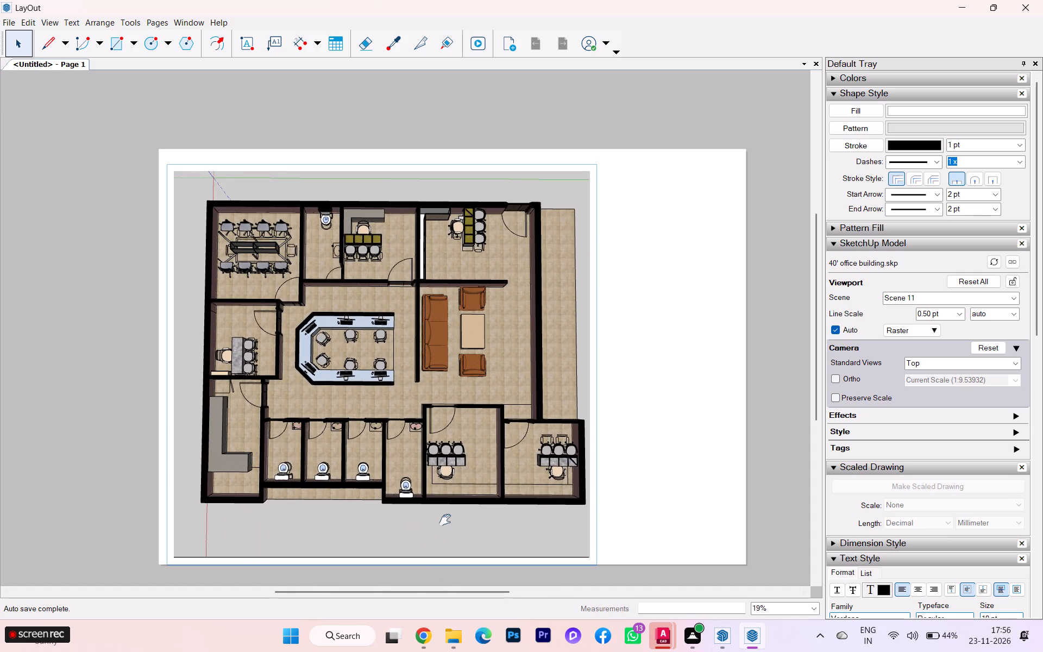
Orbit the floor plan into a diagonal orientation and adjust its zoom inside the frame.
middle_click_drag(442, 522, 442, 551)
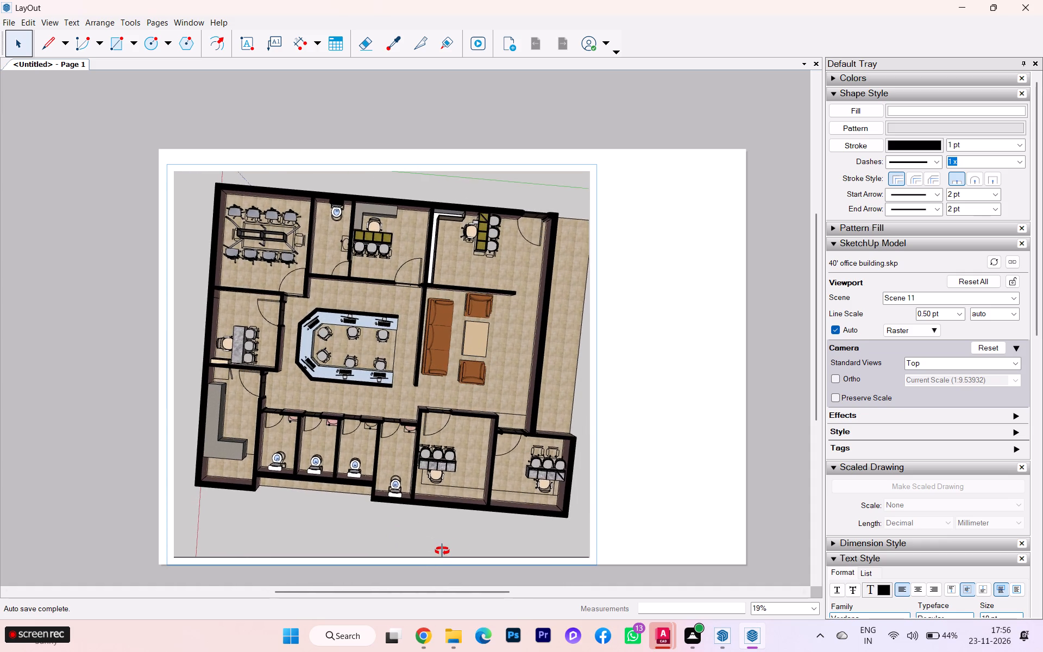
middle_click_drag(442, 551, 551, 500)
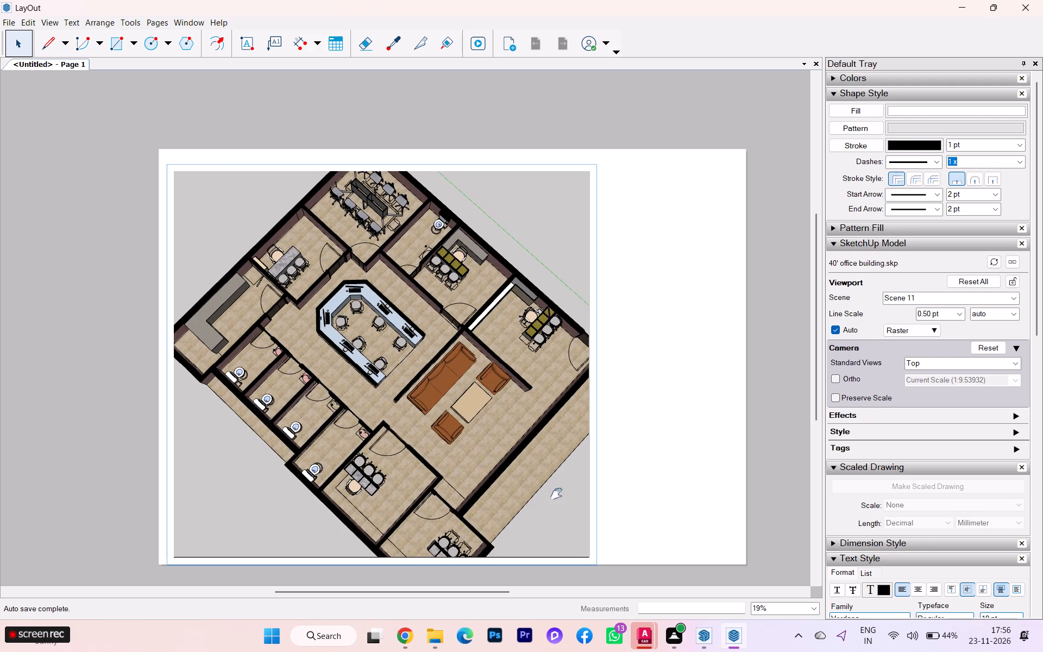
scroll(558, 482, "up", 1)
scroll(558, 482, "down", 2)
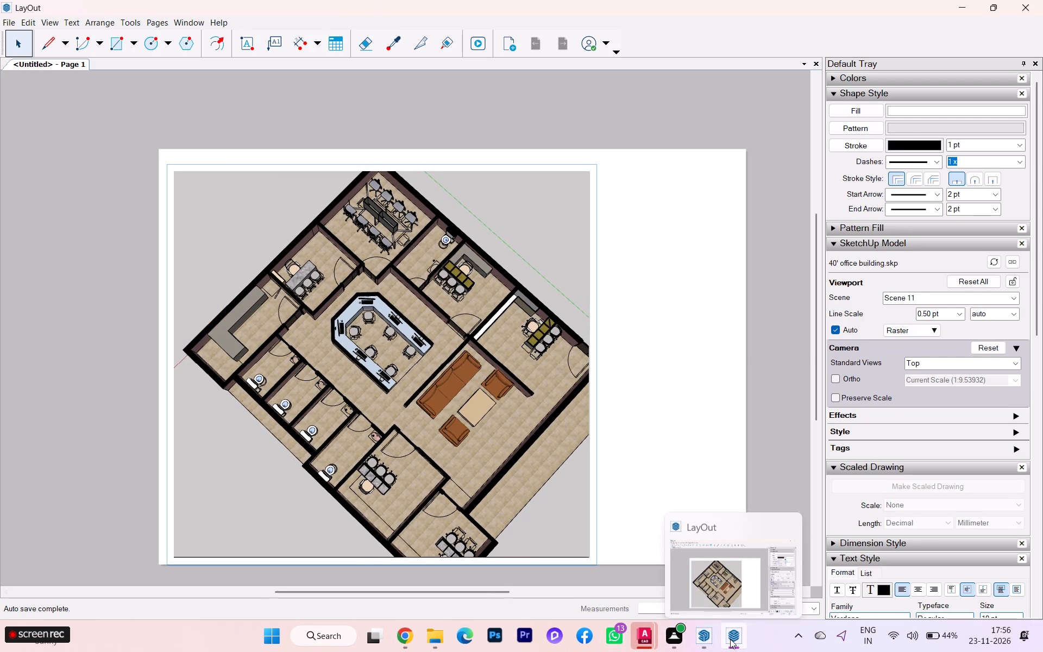
Finish editing the viewport's 3D view, reselect the Scene 11 viewport and set its standard view to Top.
left_click(511, 428)
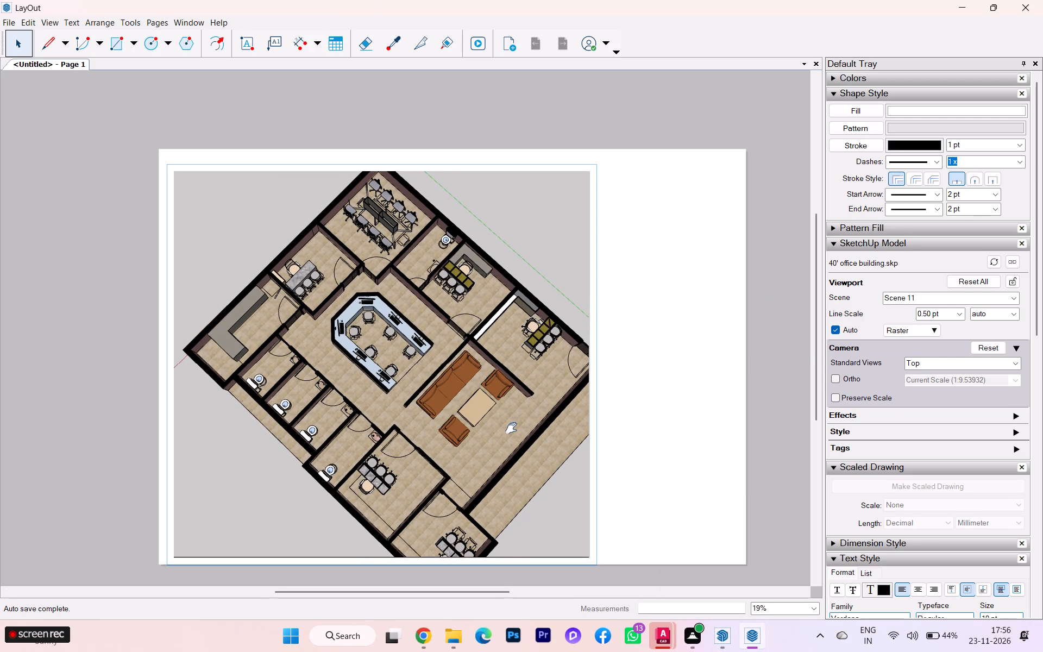
left_click_drag(623, 461, 580, 435)
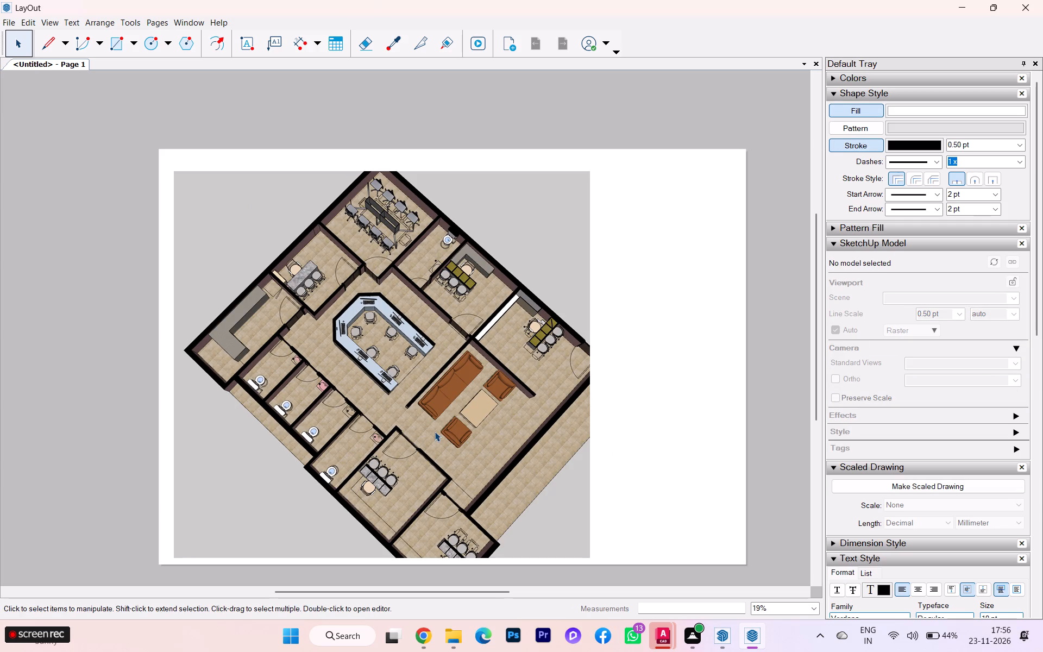
left_click(448, 435)
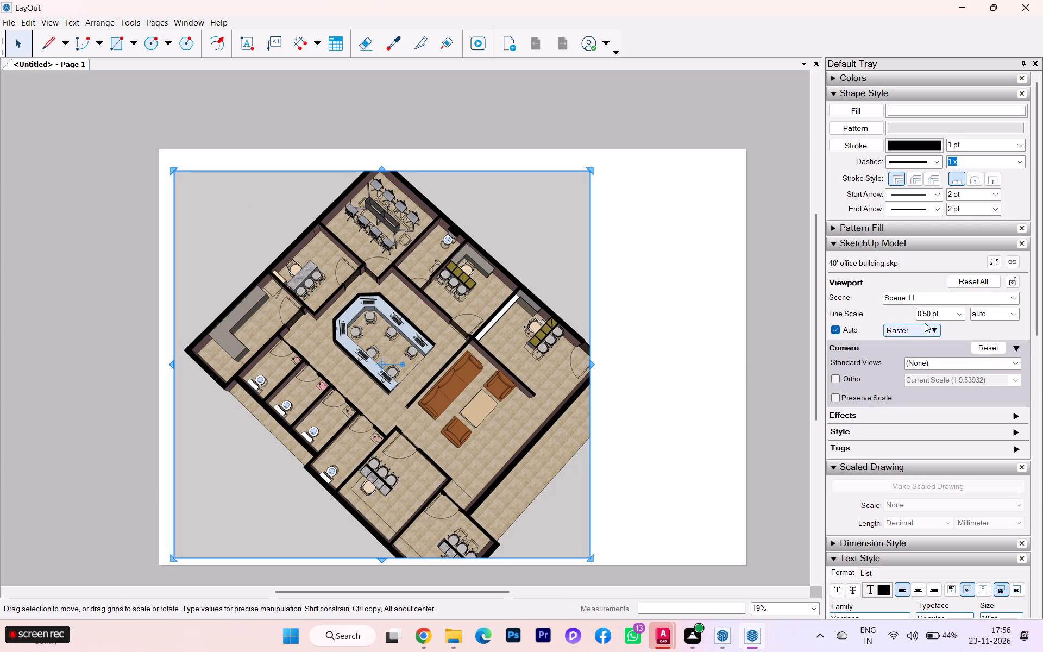
left_click(1011, 365)
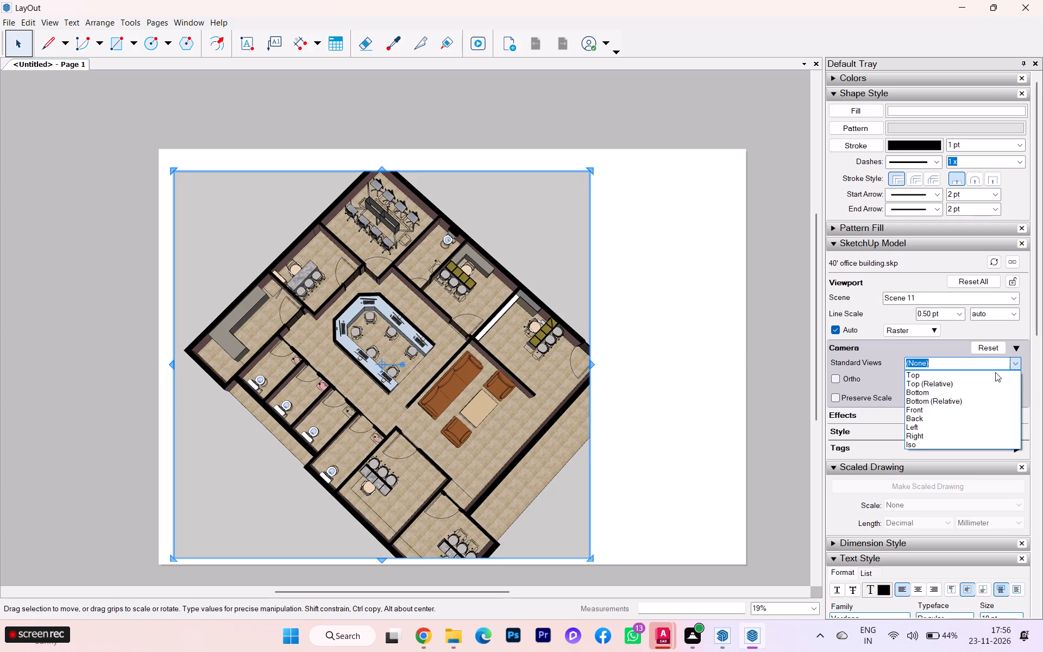
left_click(931, 379)
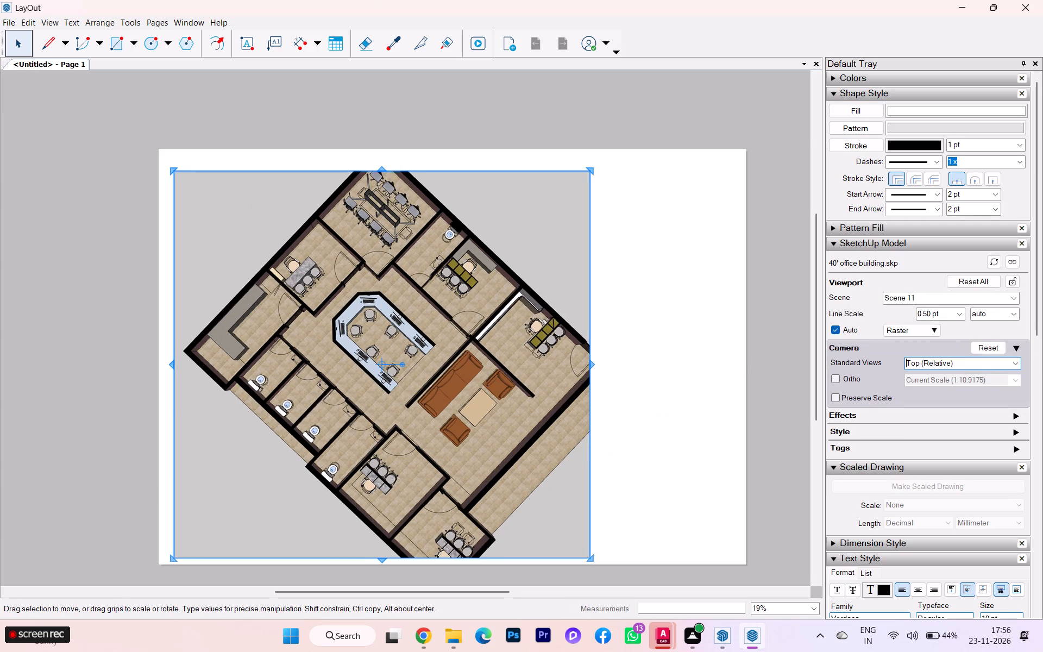
left_click(1015, 363)
left_click(932, 375)
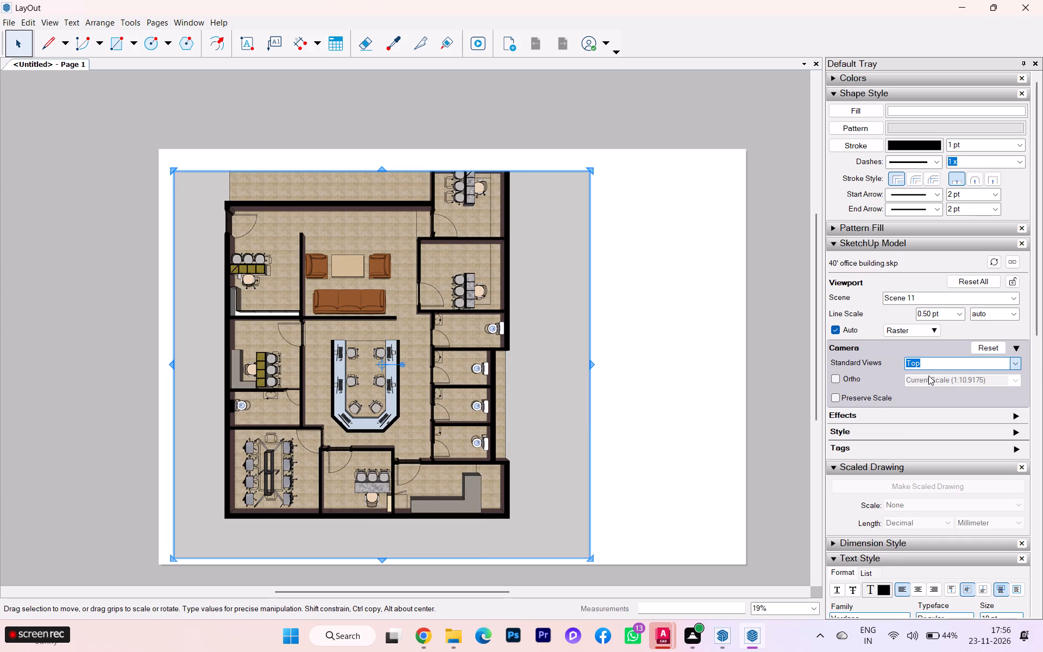
Open the Scene 11 viewport for 3D editing and zoom its top view so the whole floor plan nearly fills the frame's height.
scroll(303, 235, "up", 2)
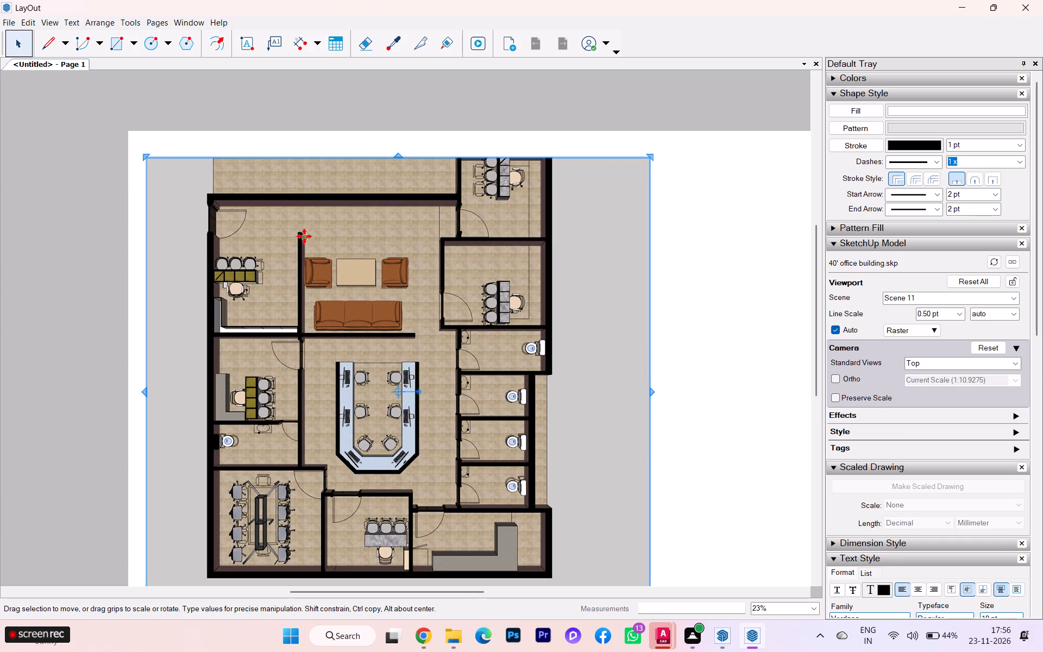
scroll(316, 273, "down", 2)
double_click(370, 376)
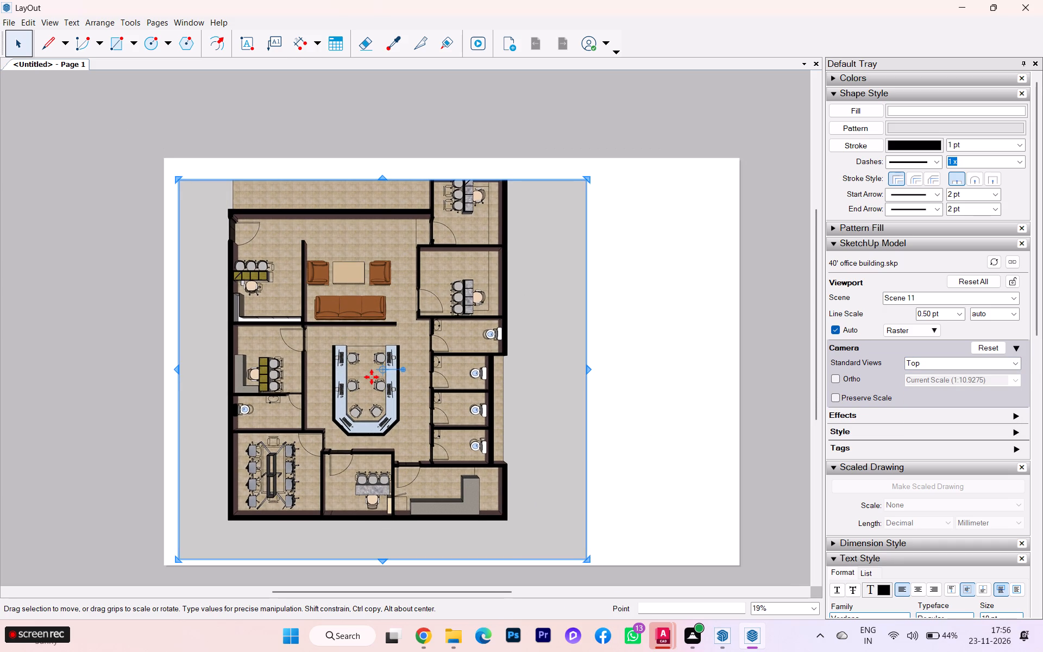
left_click(393, 367)
scroll(387, 368, "down", 2)
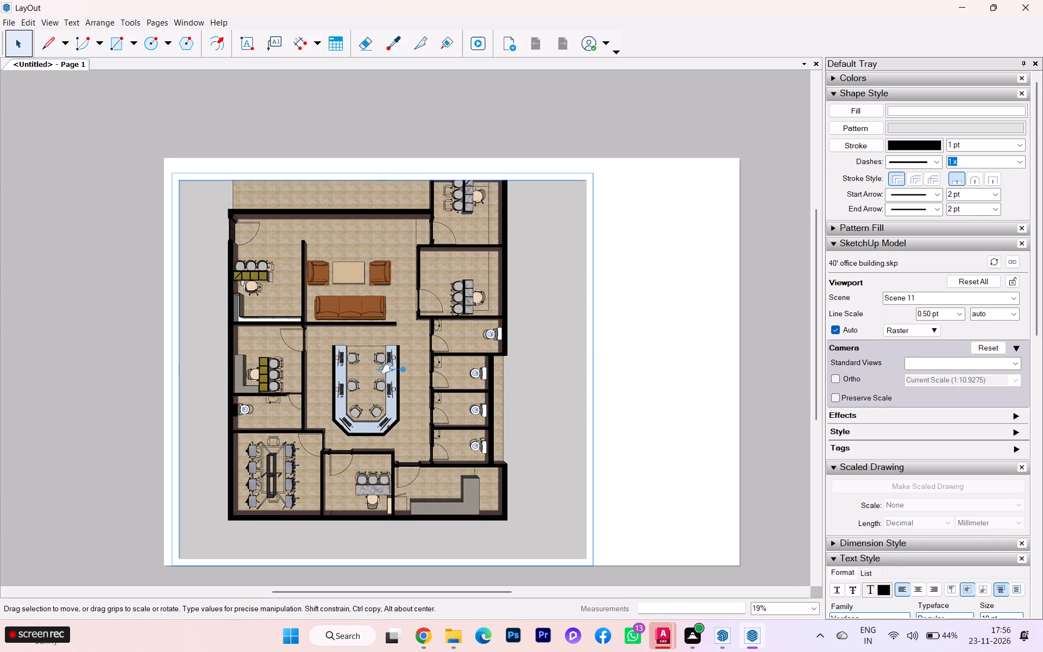
scroll(338, 372, "up", 2)
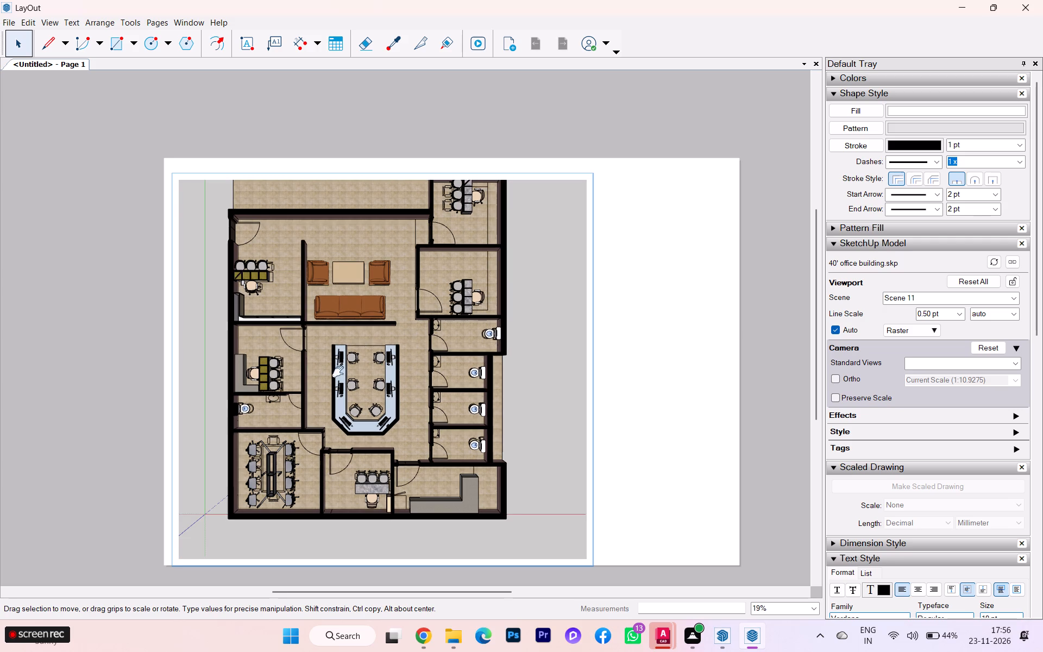
scroll(338, 372, "up", 2)
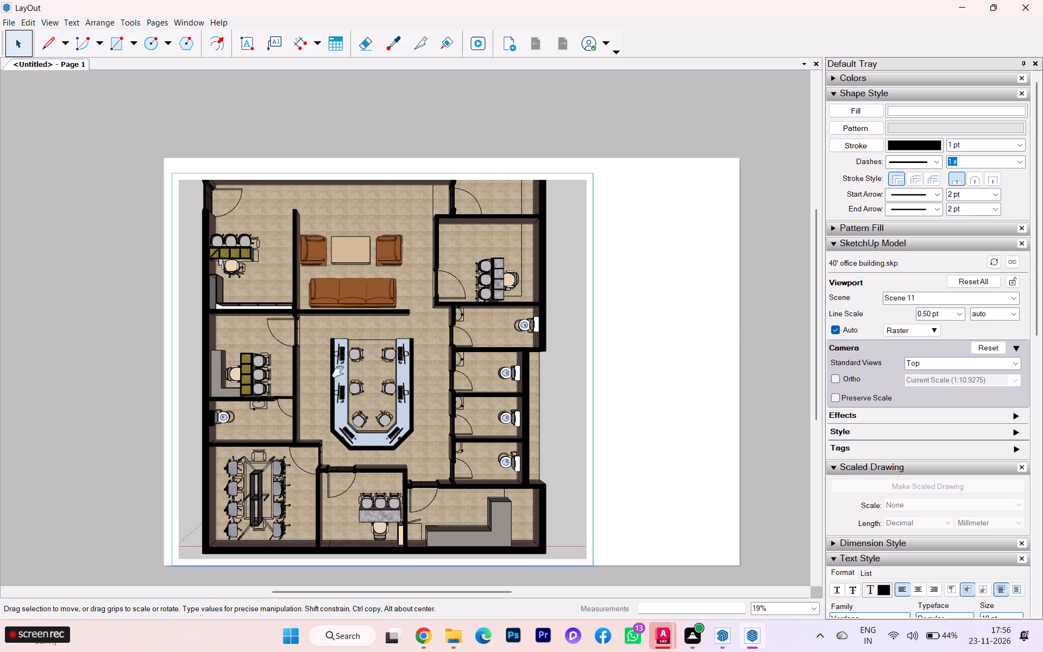
scroll(338, 372, "down", 2)
scroll(338, 372, "up", 1)
scroll(338, 372, "down", 3)
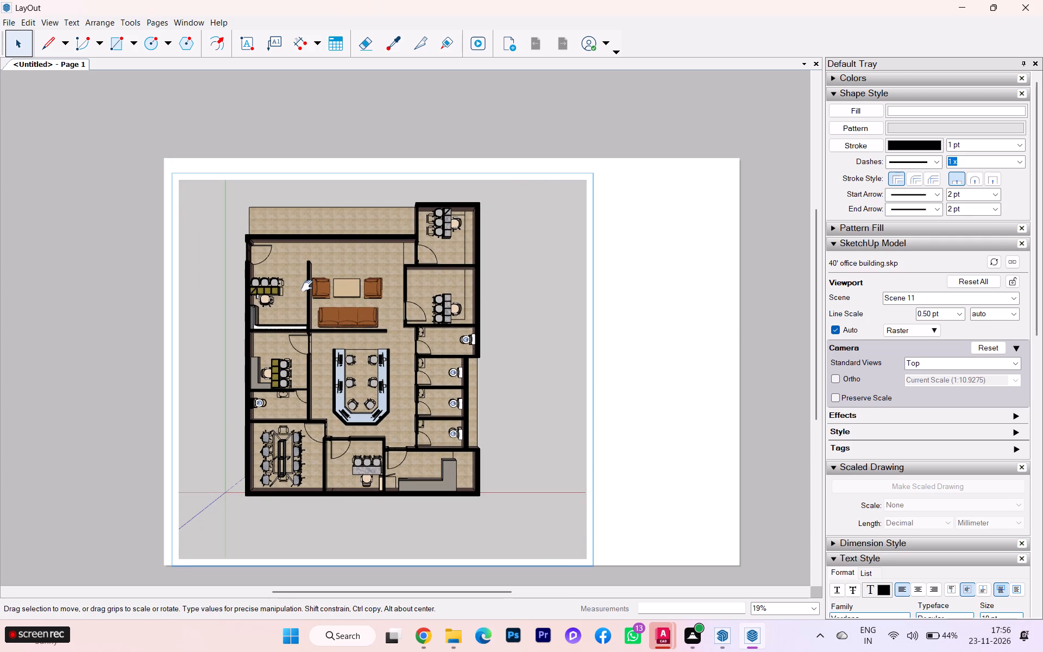
scroll(307, 281, "up", 3)
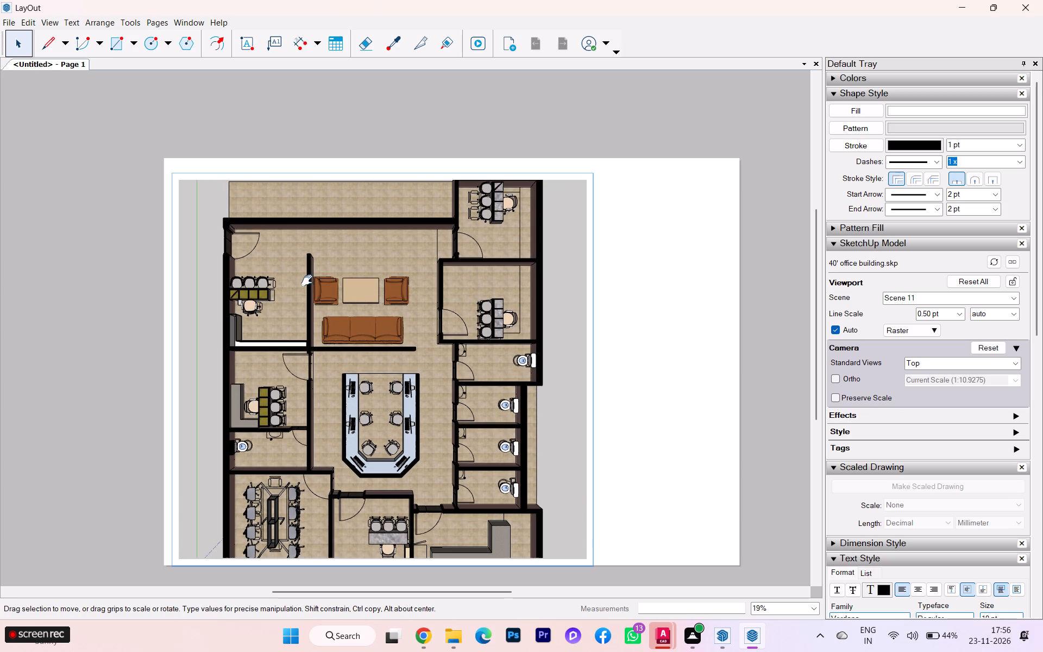
scroll(307, 280, "down", 1)
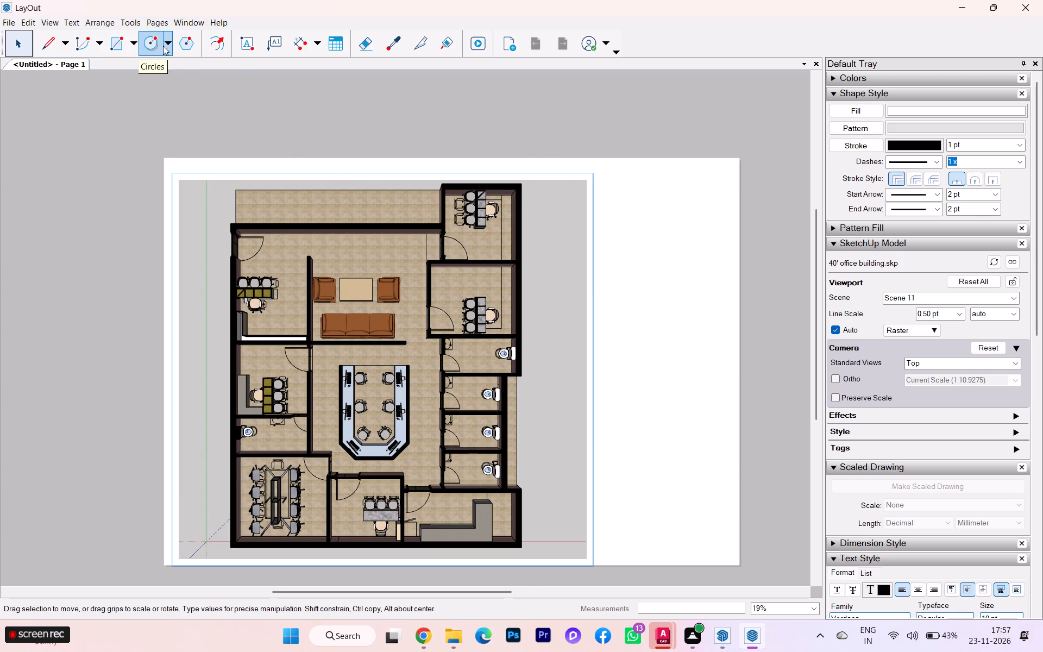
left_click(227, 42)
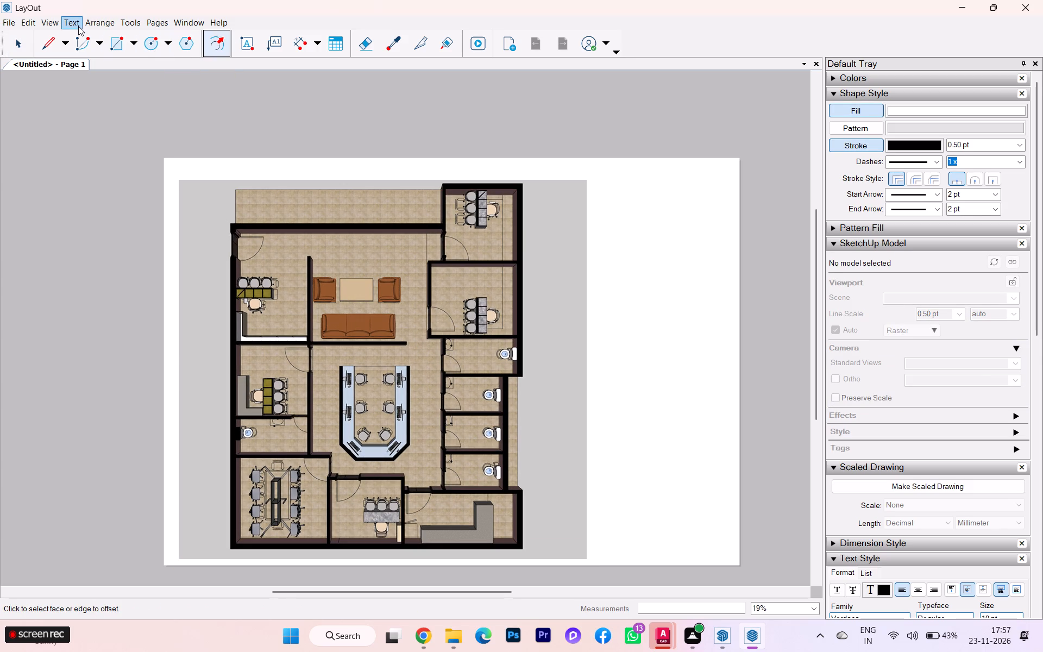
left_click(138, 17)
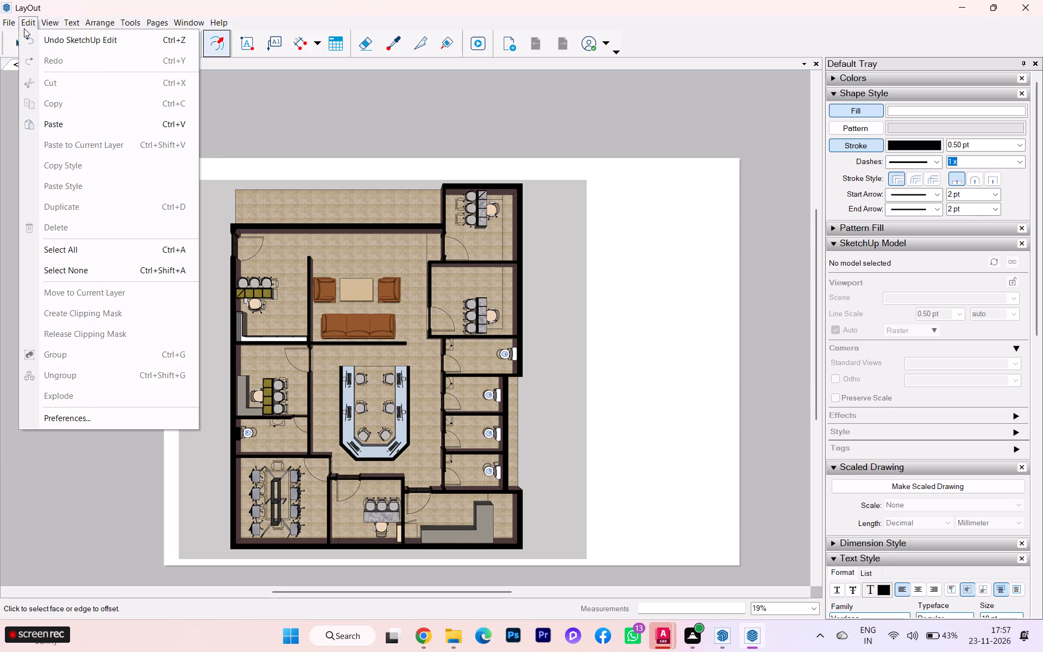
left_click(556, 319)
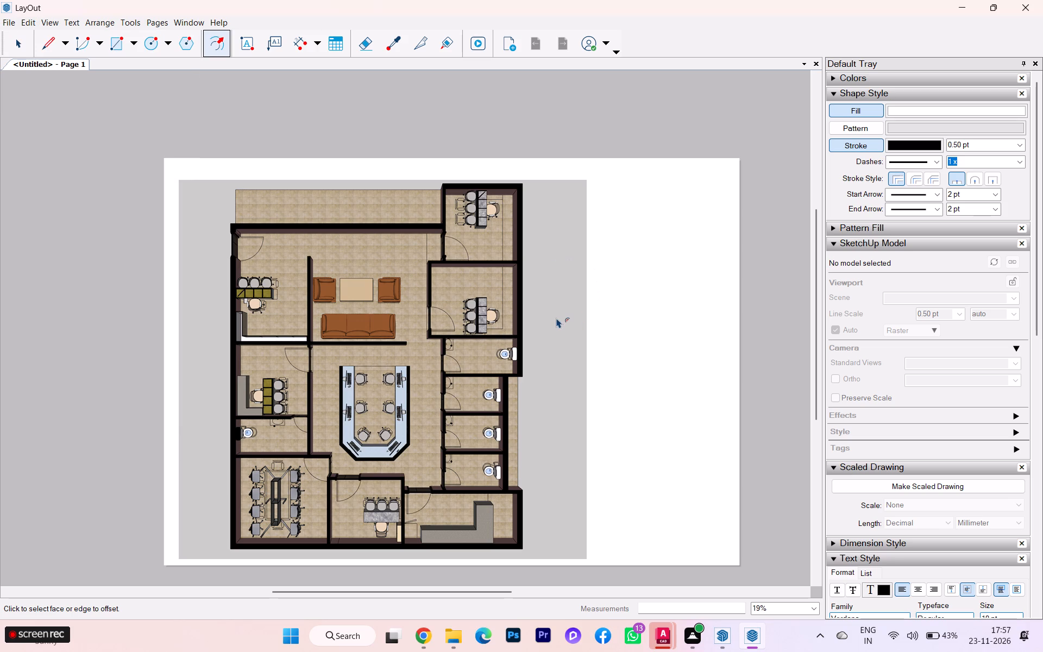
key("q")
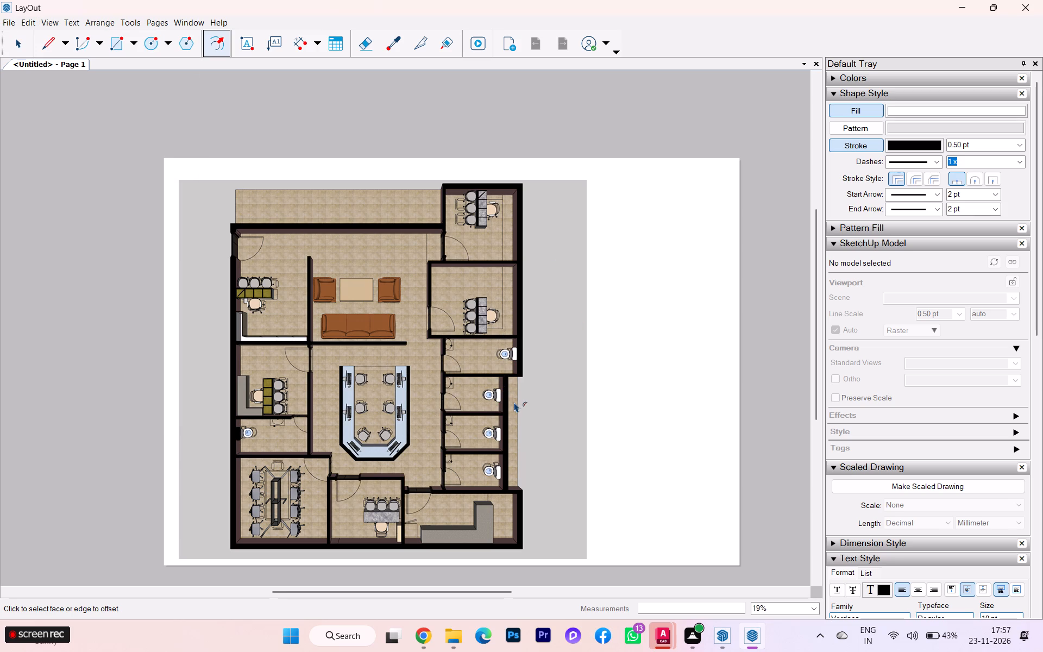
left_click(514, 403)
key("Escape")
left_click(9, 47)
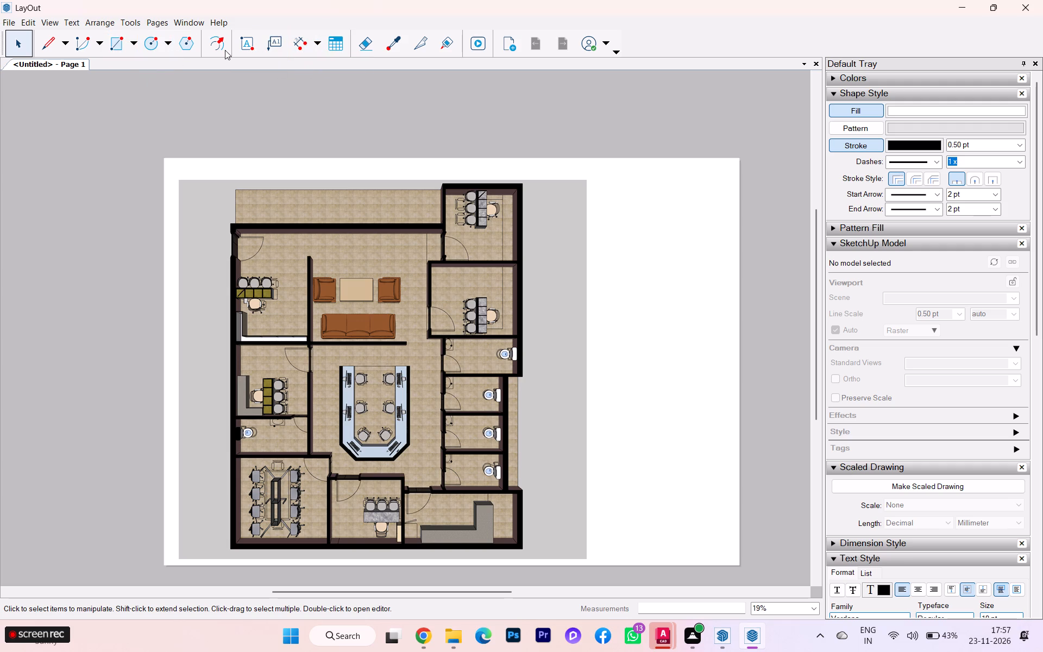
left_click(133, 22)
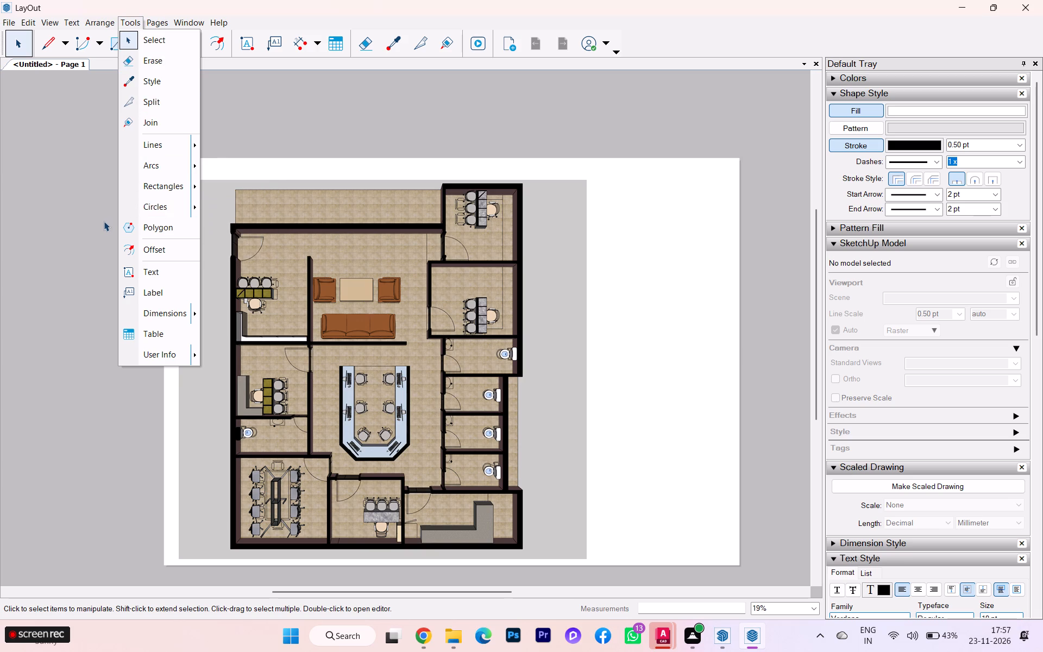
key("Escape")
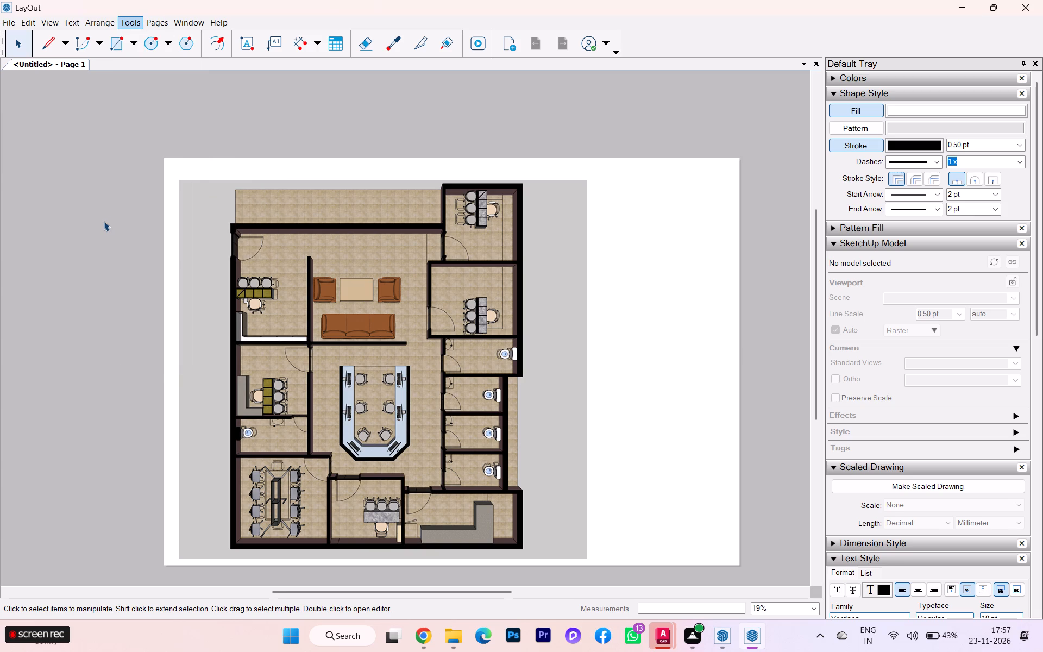
Widen the Scene 11 viewport by extending its right edge towards the right side of the sheet.
left_click(482, 294)
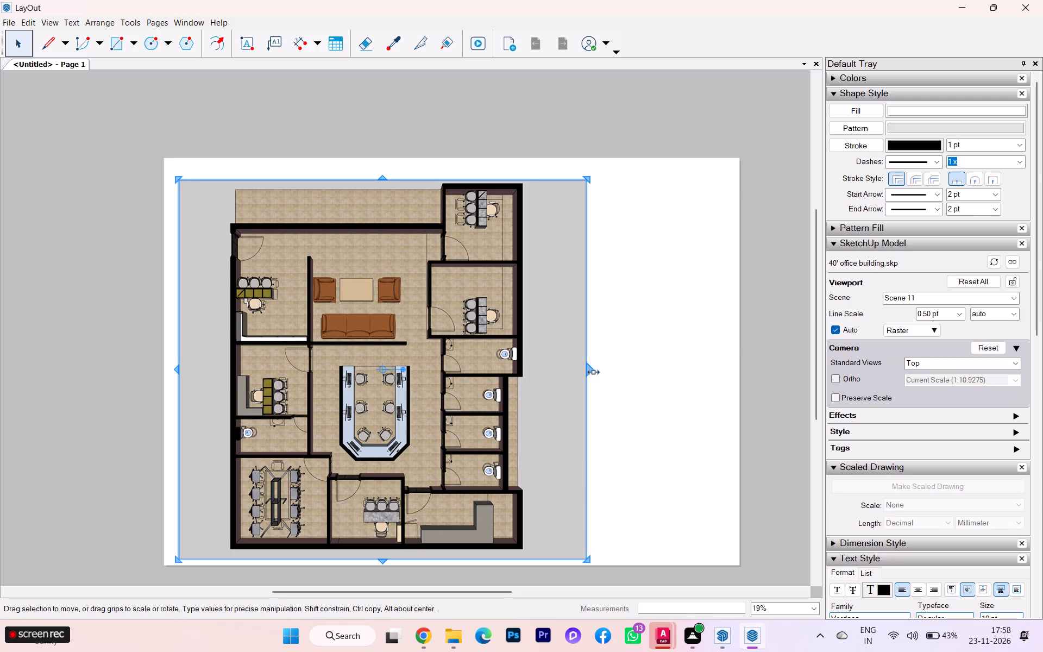
left_click_drag(593, 371, 681, 359)
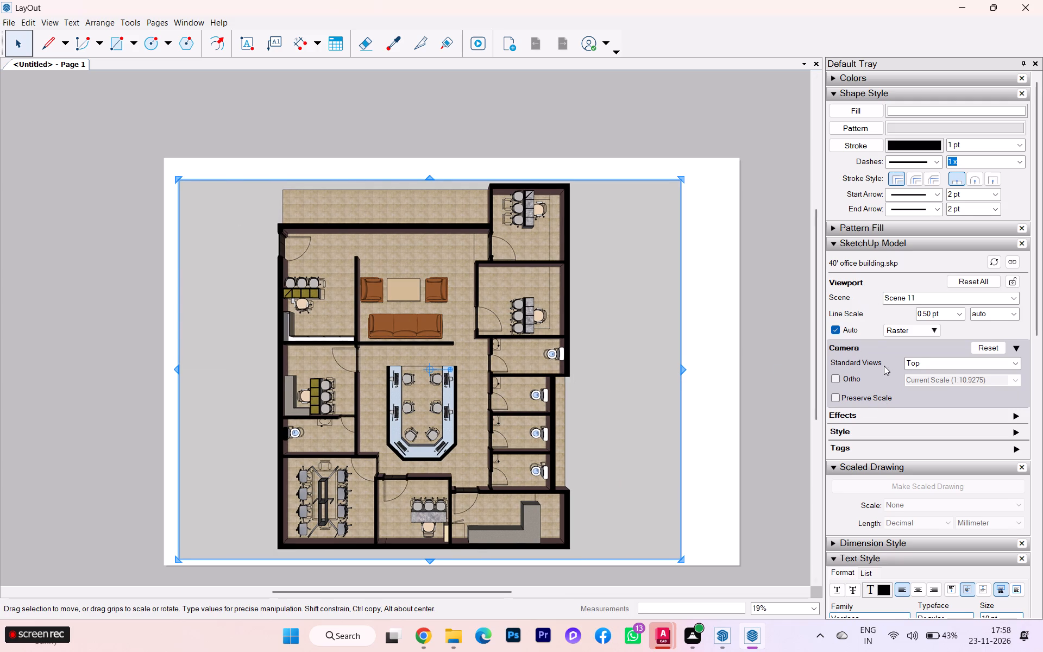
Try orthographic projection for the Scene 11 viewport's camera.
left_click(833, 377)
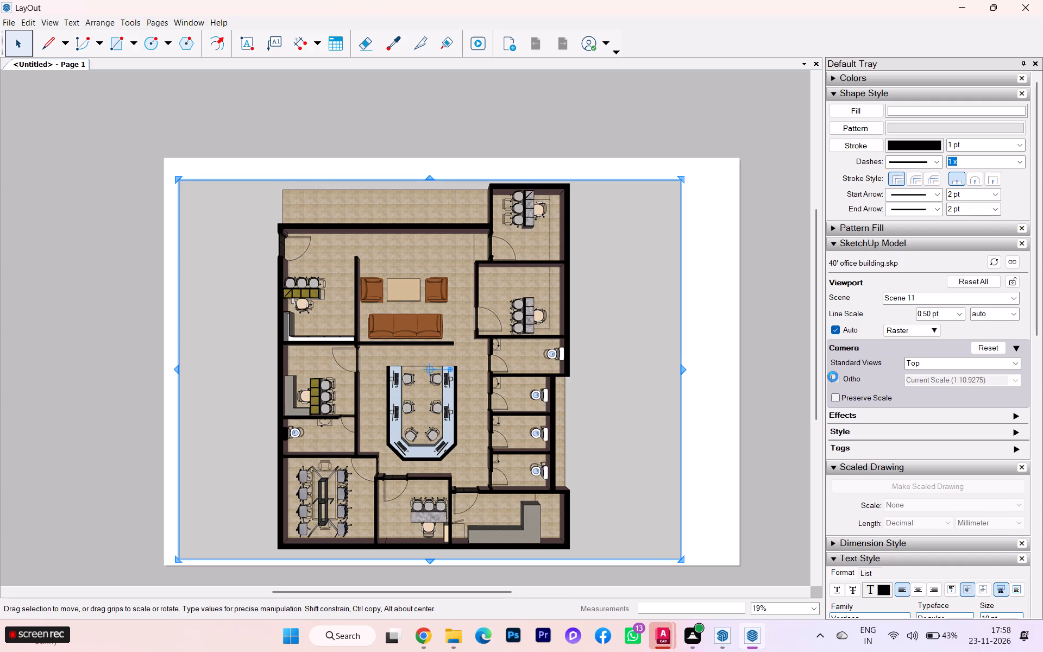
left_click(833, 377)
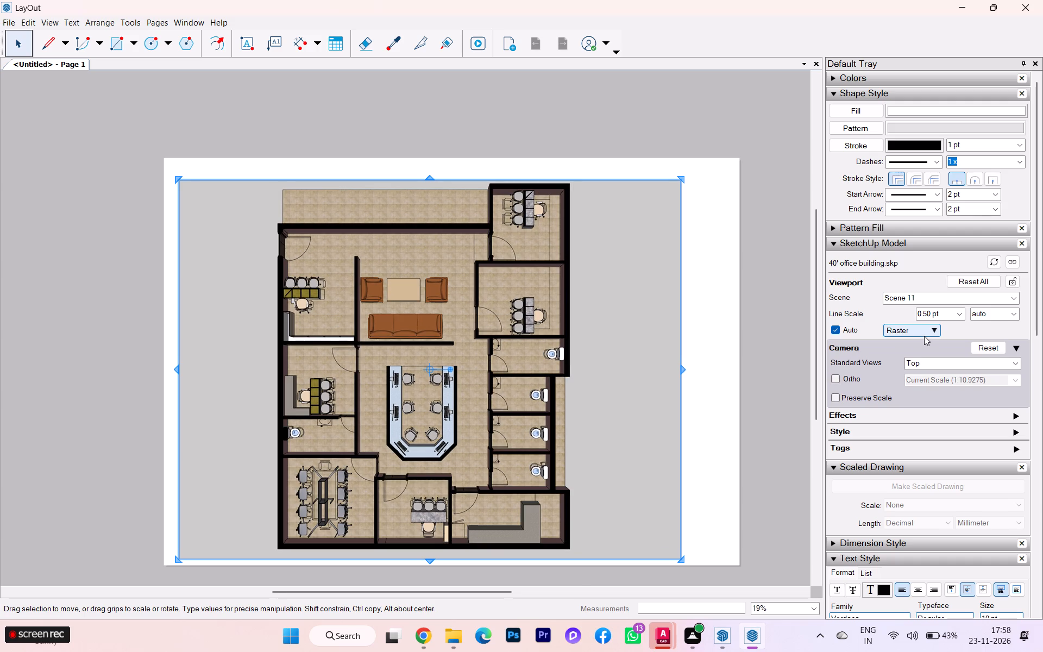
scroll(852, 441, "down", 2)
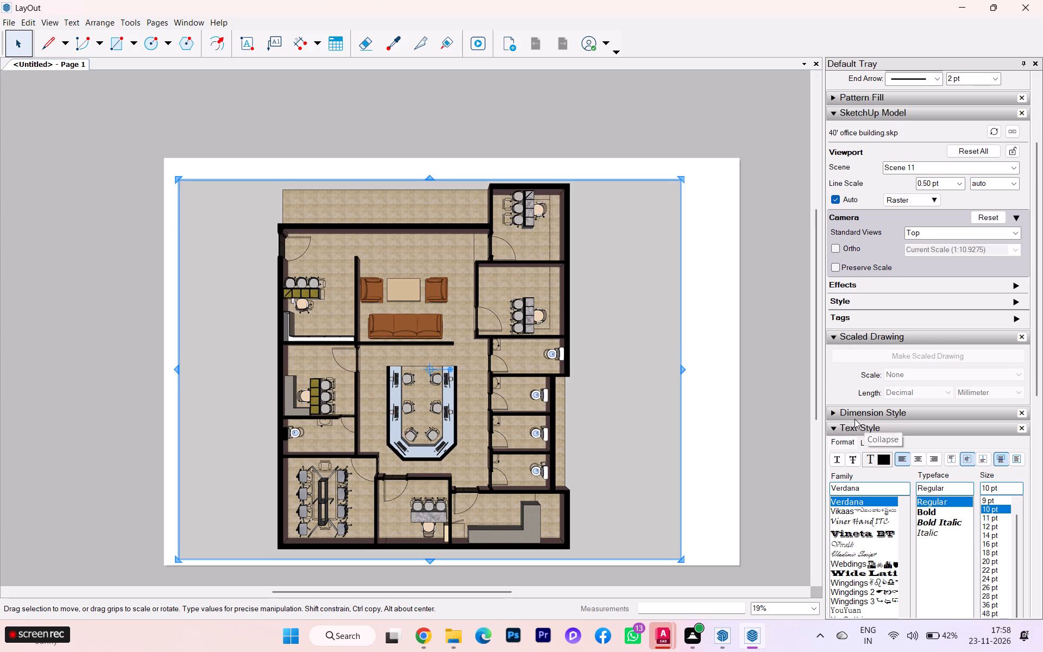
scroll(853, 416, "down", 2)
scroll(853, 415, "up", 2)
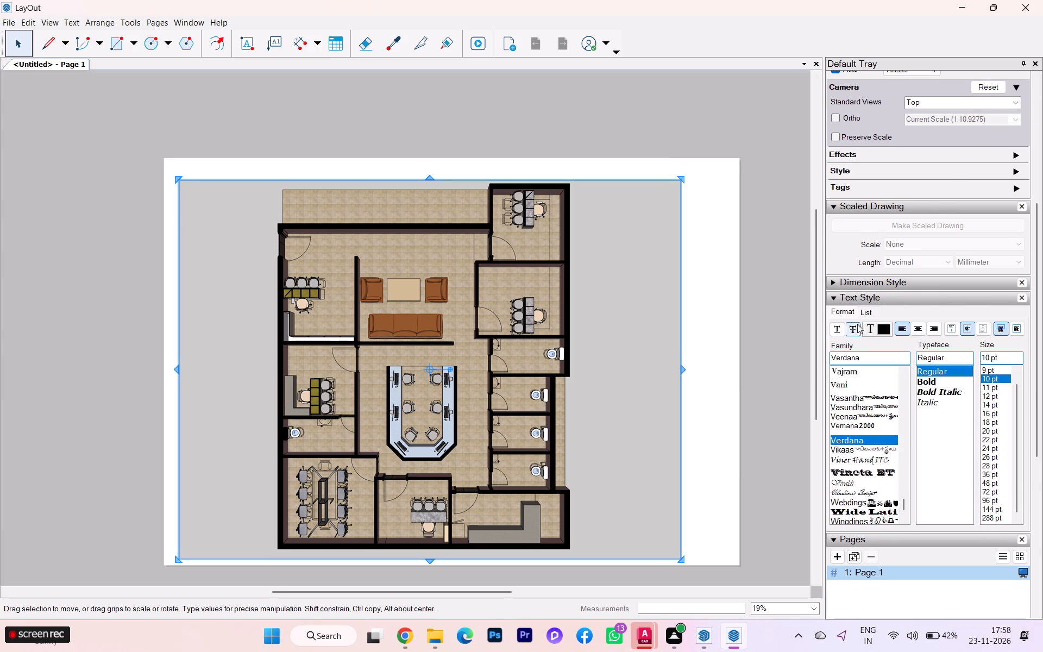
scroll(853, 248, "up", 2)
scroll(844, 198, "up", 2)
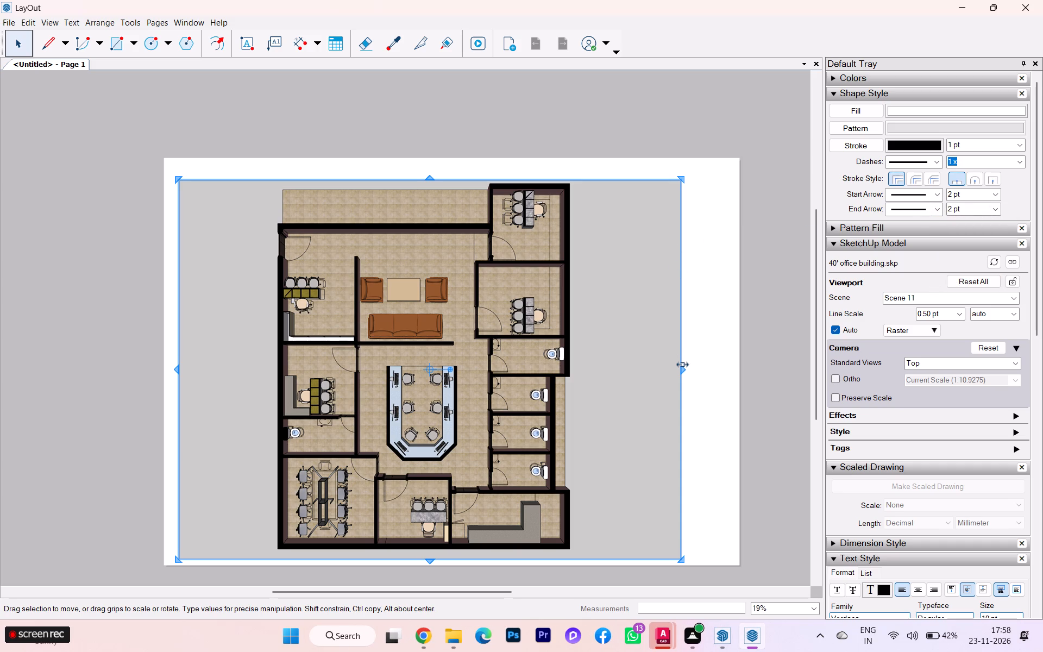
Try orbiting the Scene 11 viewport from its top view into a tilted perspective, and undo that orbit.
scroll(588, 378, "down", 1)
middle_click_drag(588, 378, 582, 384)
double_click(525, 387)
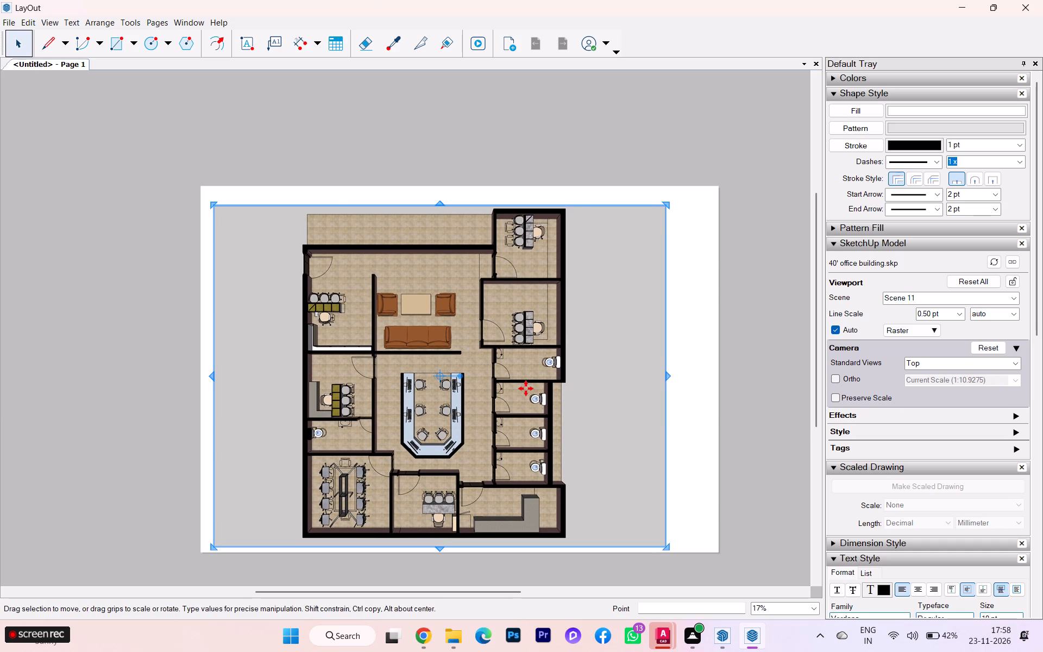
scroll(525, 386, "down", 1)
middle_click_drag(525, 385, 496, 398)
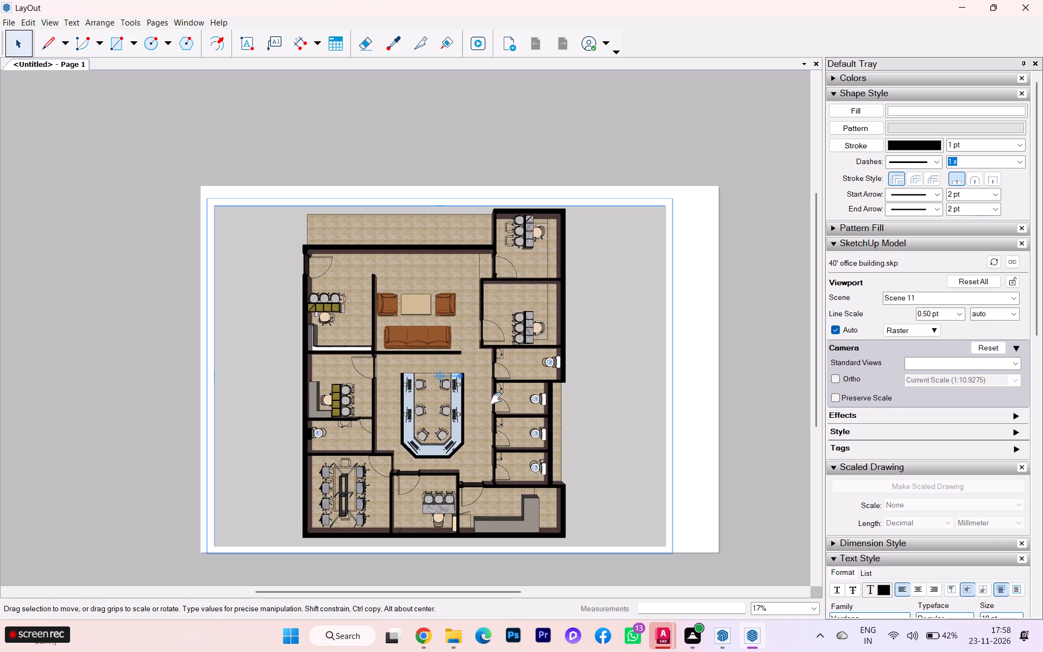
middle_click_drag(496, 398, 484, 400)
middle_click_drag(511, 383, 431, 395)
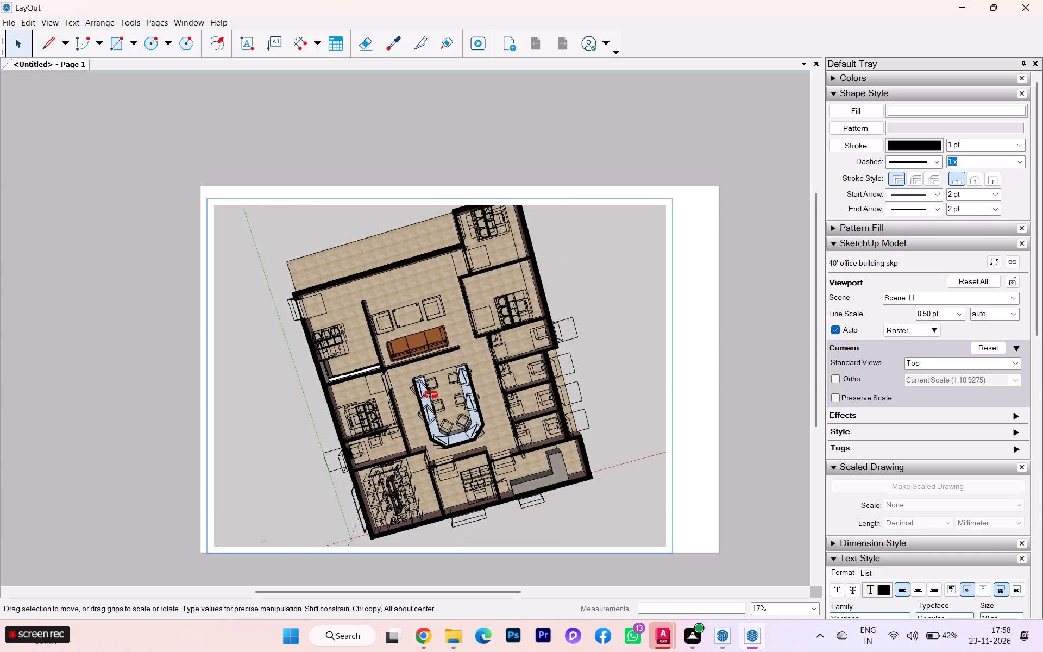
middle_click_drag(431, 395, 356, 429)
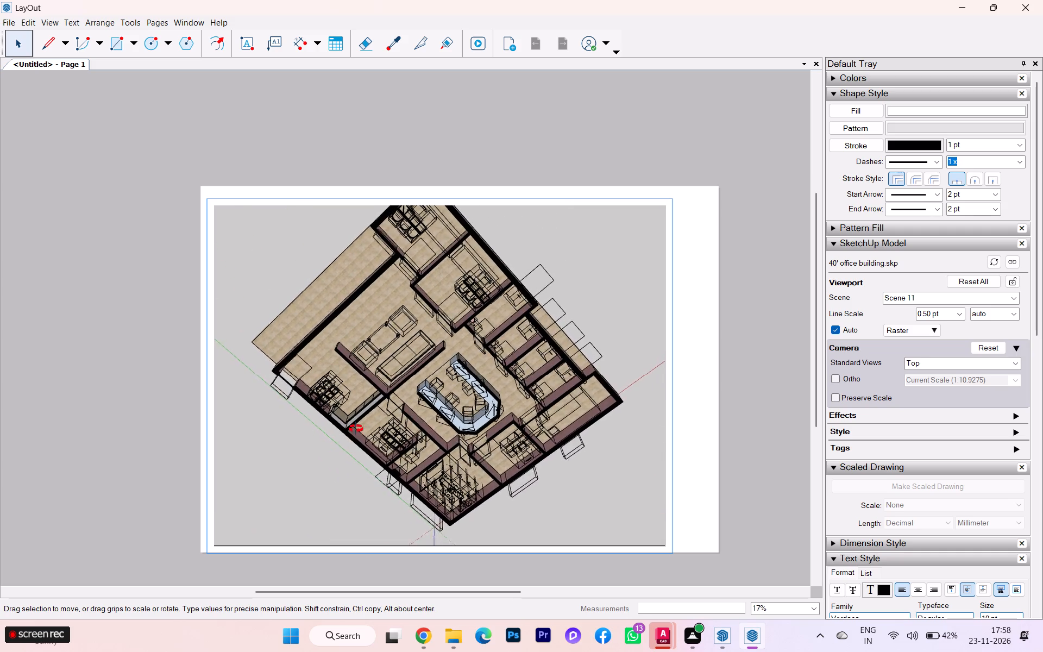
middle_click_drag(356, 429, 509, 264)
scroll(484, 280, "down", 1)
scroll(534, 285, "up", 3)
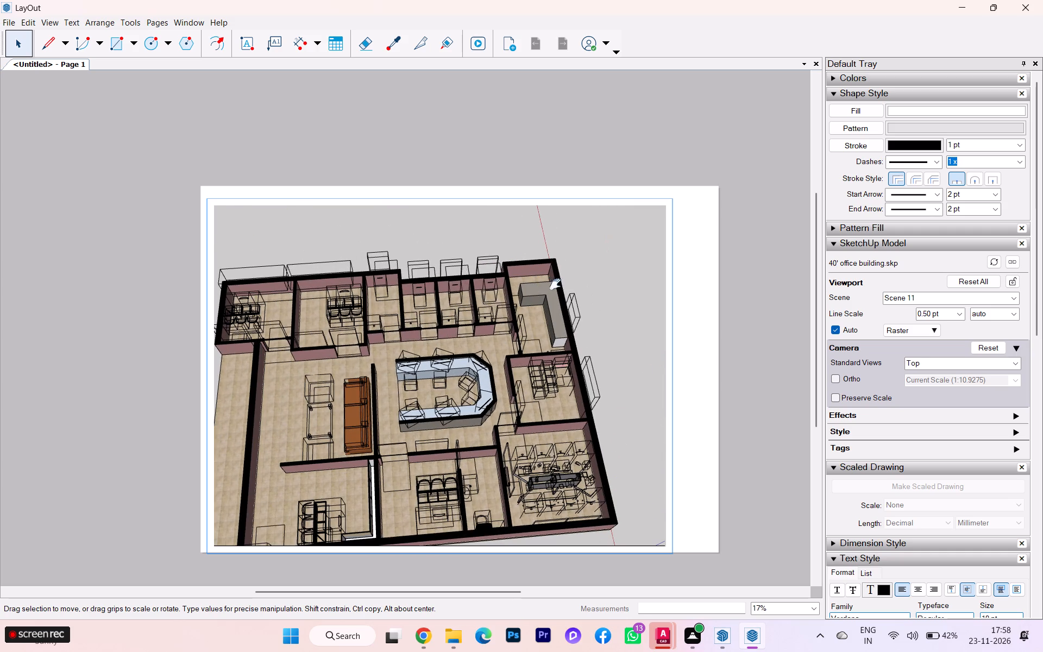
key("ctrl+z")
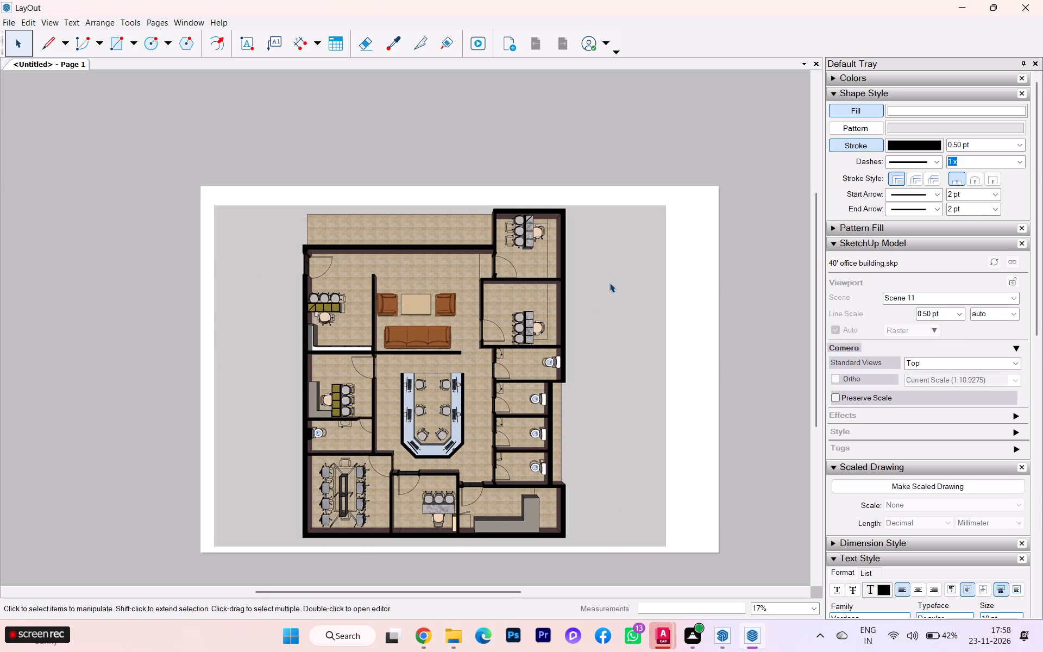
Narrow the Scene 11 viewport to about 0.8 of its width by moving its left edge in towards the floor plan.
scroll(535, 342, "up", 1)
scroll(455, 303, "down", 2)
scroll(381, 463, "up", 4)
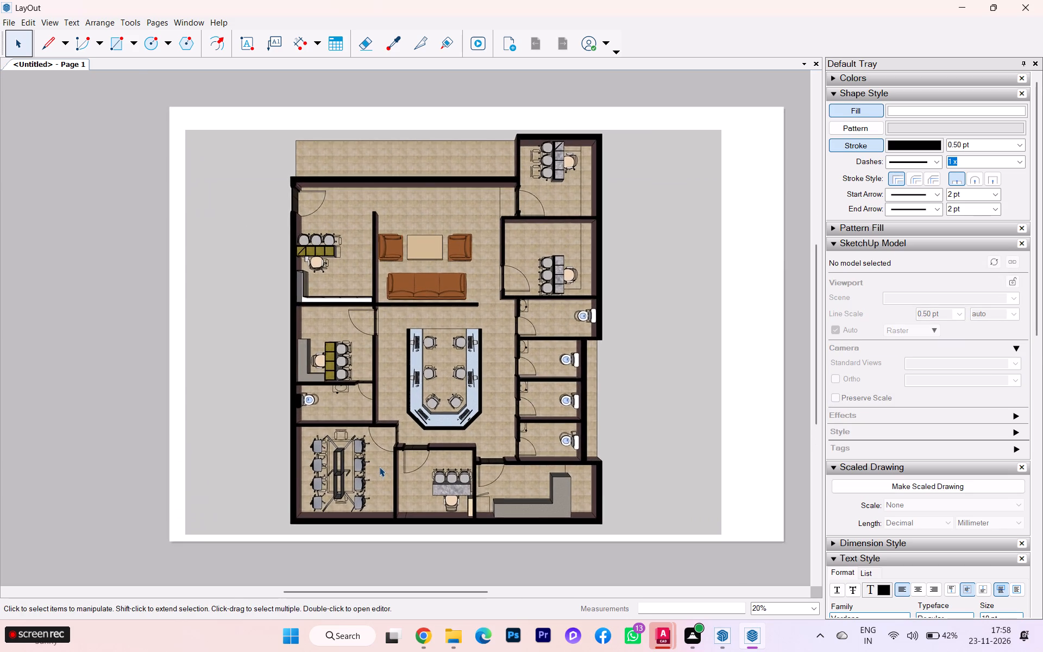
scroll(379, 467, "up", 3)
scroll(374, 461, "down", 6)
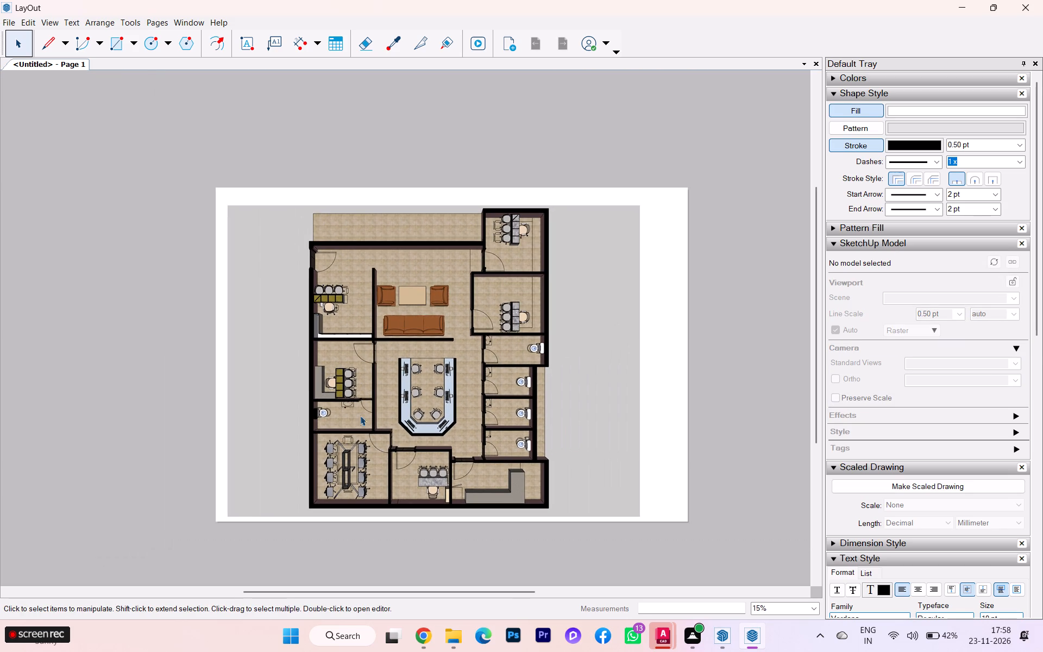
left_click(307, 376)
left_click(319, 367)
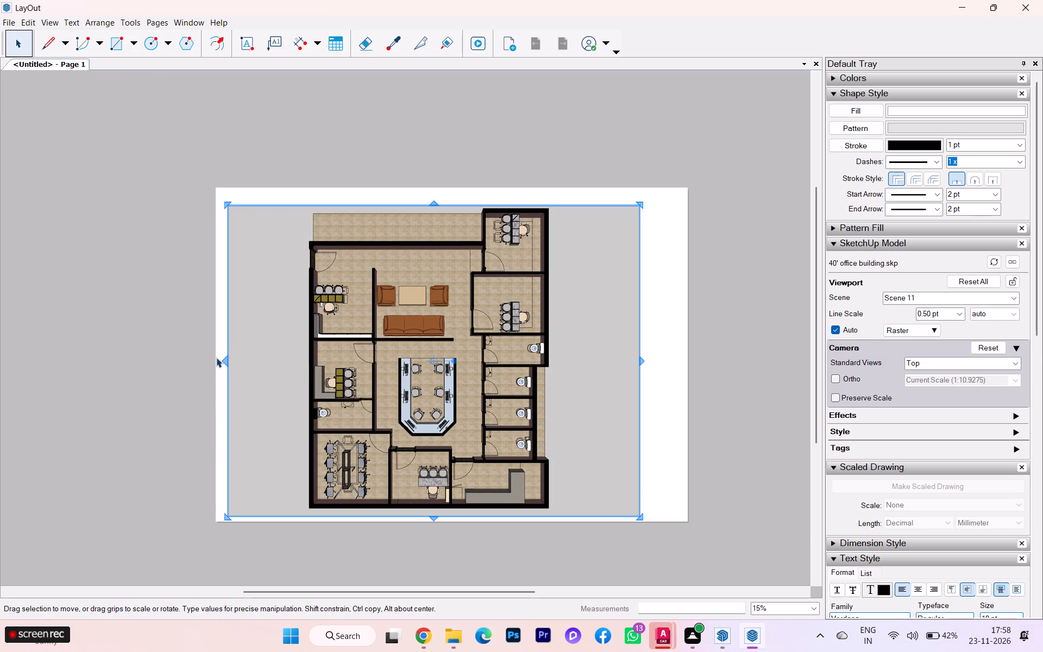
left_click_drag(224, 356, 296, 362)
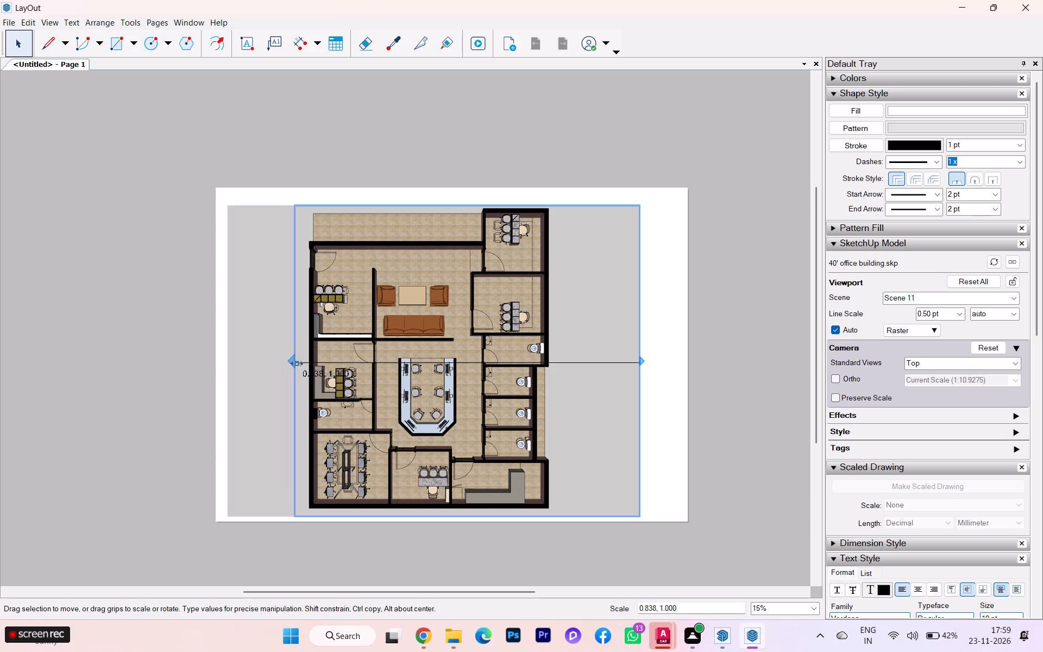
left_click_drag(296, 362, 297, 362)
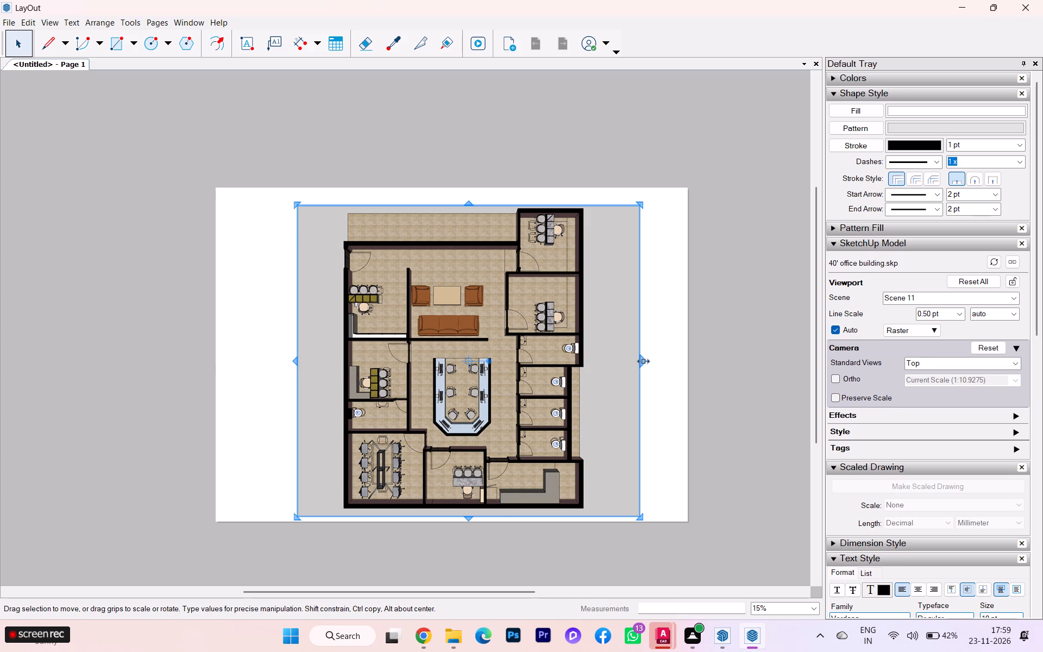
Resize the Scene 11 viewport's side edges to frame the floor plan closely, starting near the sheet's left edge.
left_click_drag(643, 360, 512, 363)
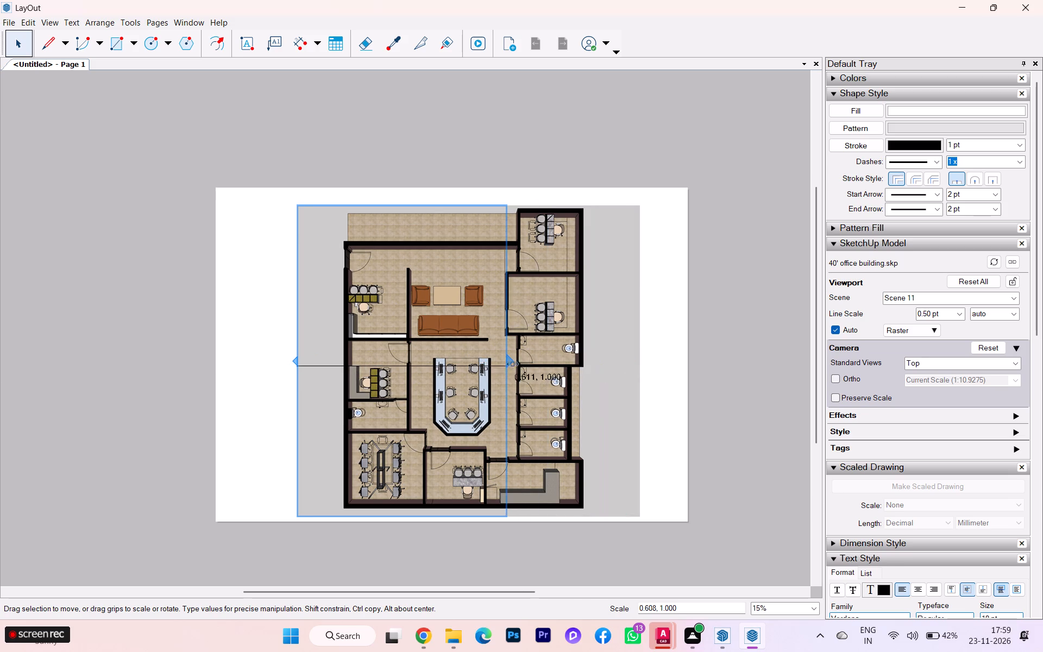
left_click_drag(512, 363, 531, 359)
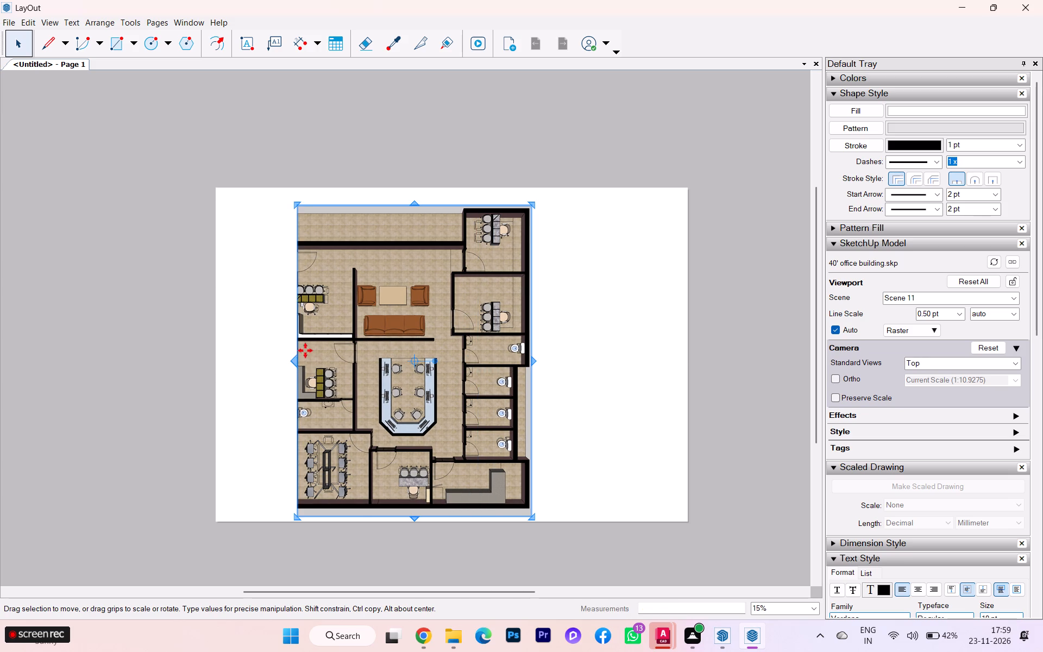
left_click_drag(292, 358, 225, 363)
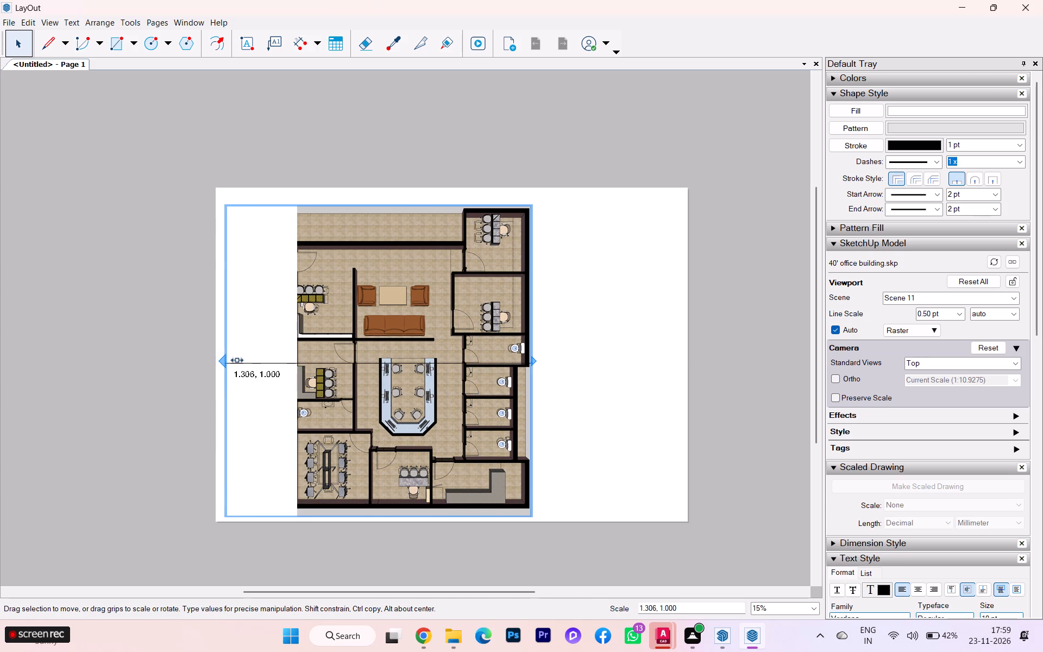
left_click_drag(534, 360, 507, 364)
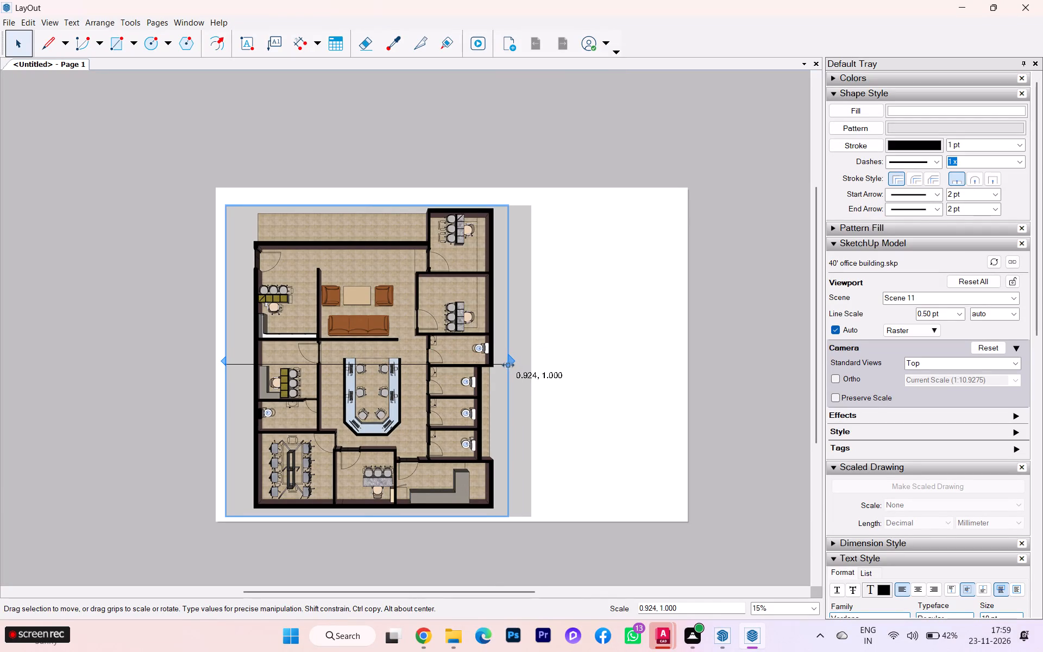
left_click_drag(507, 364, 507, 364)
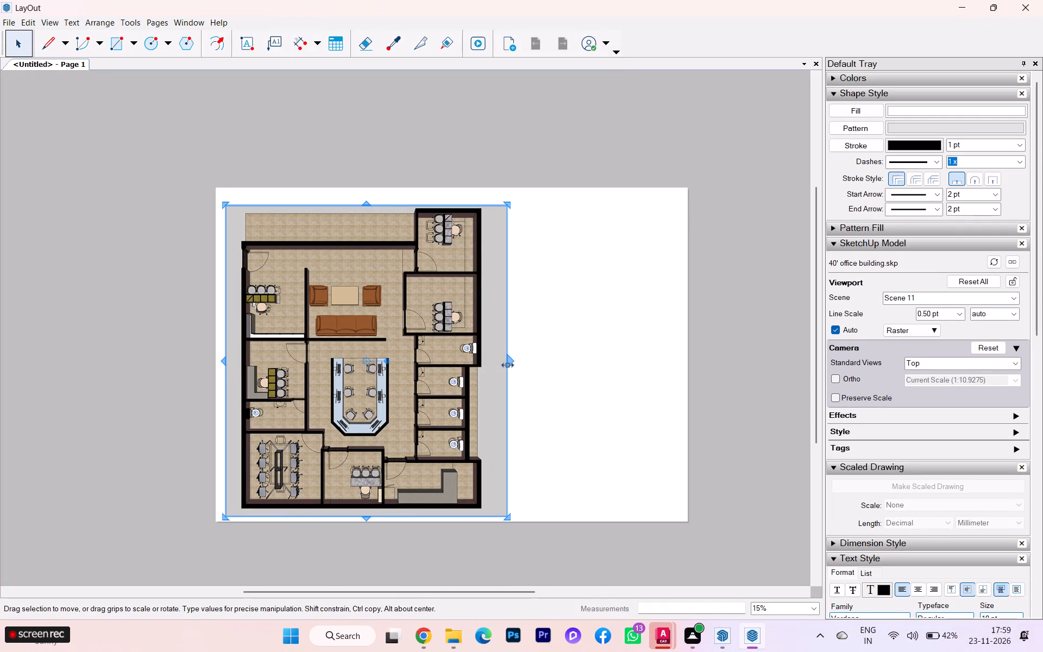
left_click(506, 360)
left_click_drag(508, 357, 508, 356)
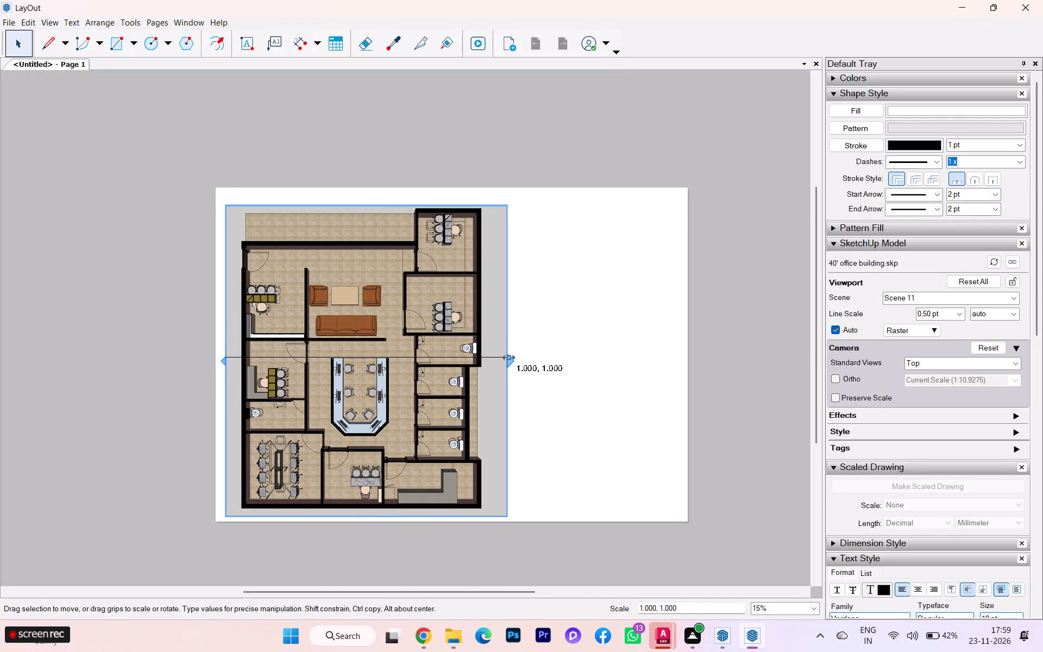
left_click_drag(508, 356, 493, 357)
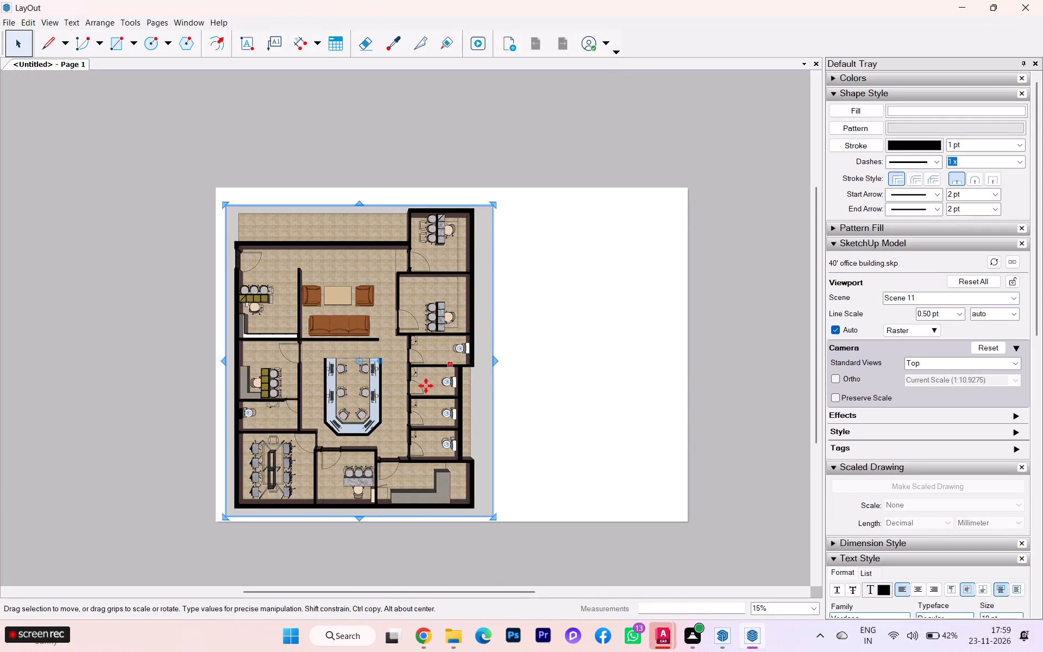
Move the Scene 11 viewport slightly up, closer to the sheet's top edge.
left_click_drag(399, 400, 398, 395)
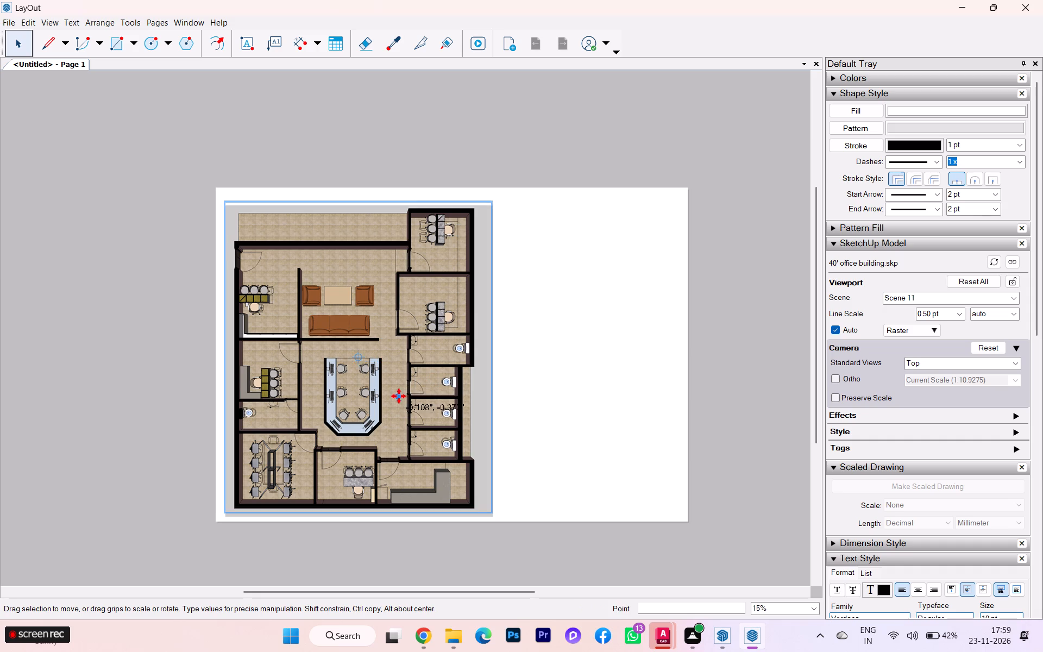
left_click_drag(398, 395, 398, 392)
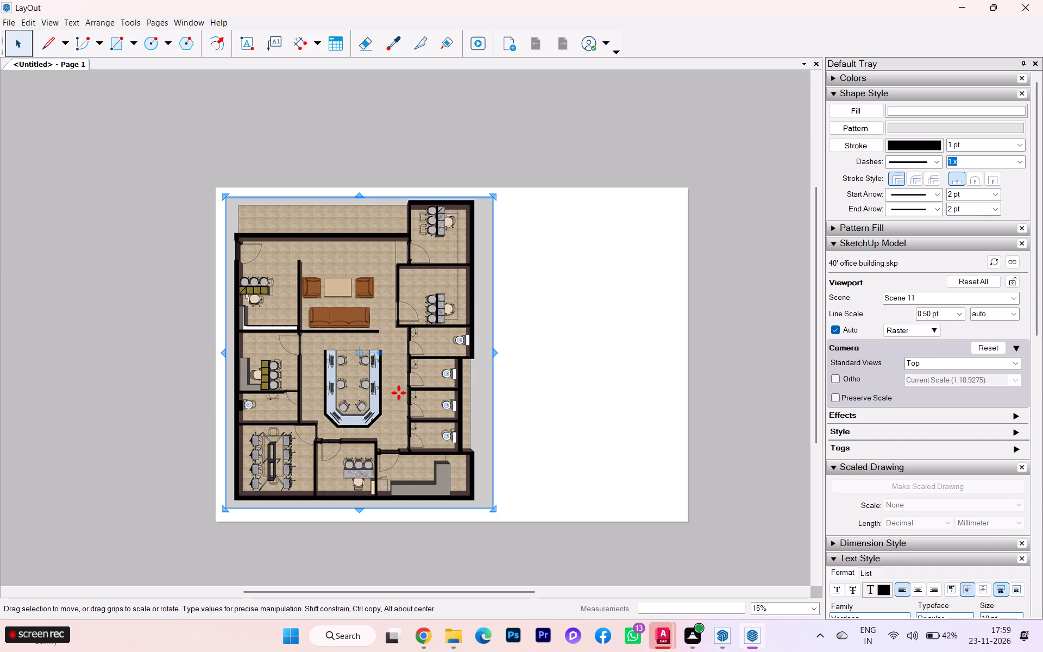
Copy the floor plan viewport to its right, level with the original, and assign Scene 10 to the copy.
left_click_drag(374, 379, 590, 368)
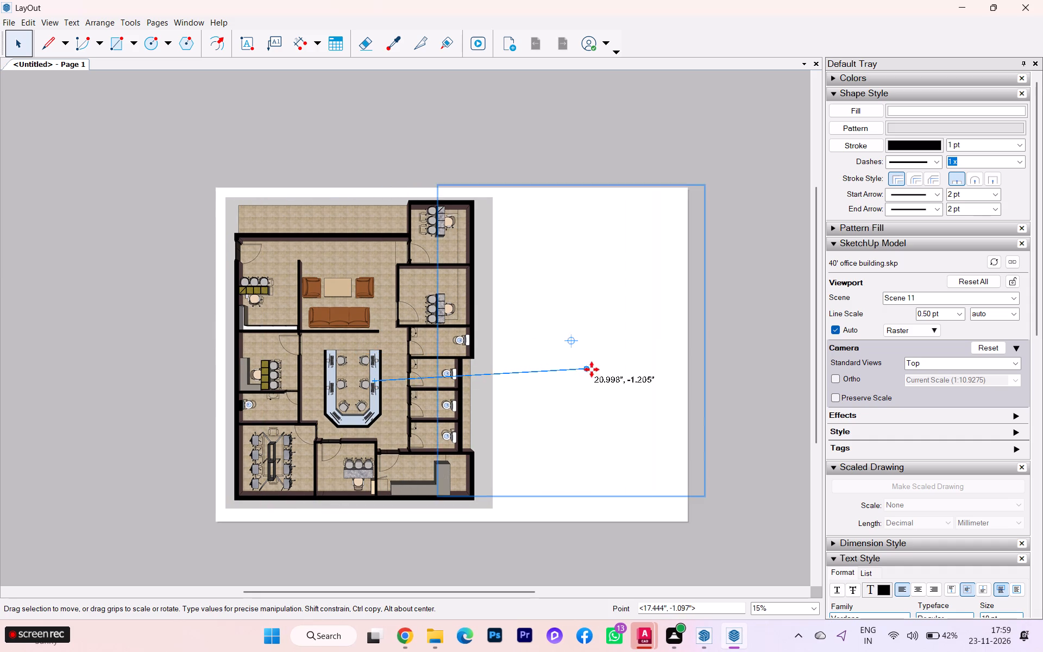
left_click_drag(590, 368, 639, 377)
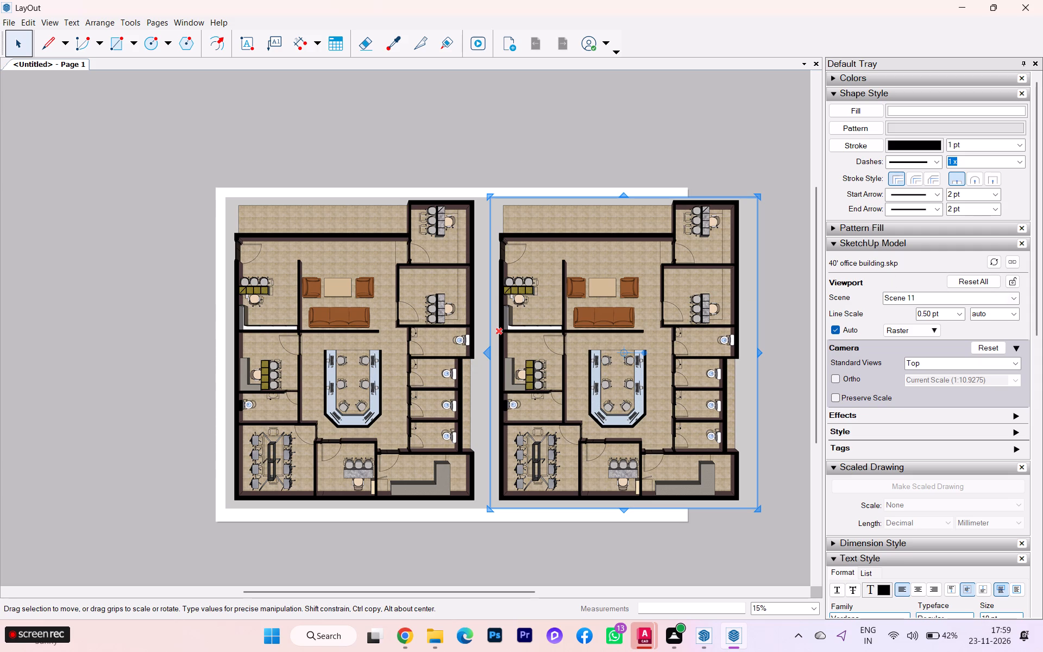
left_click(1008, 294)
left_click(1014, 296)
left_click(909, 394)
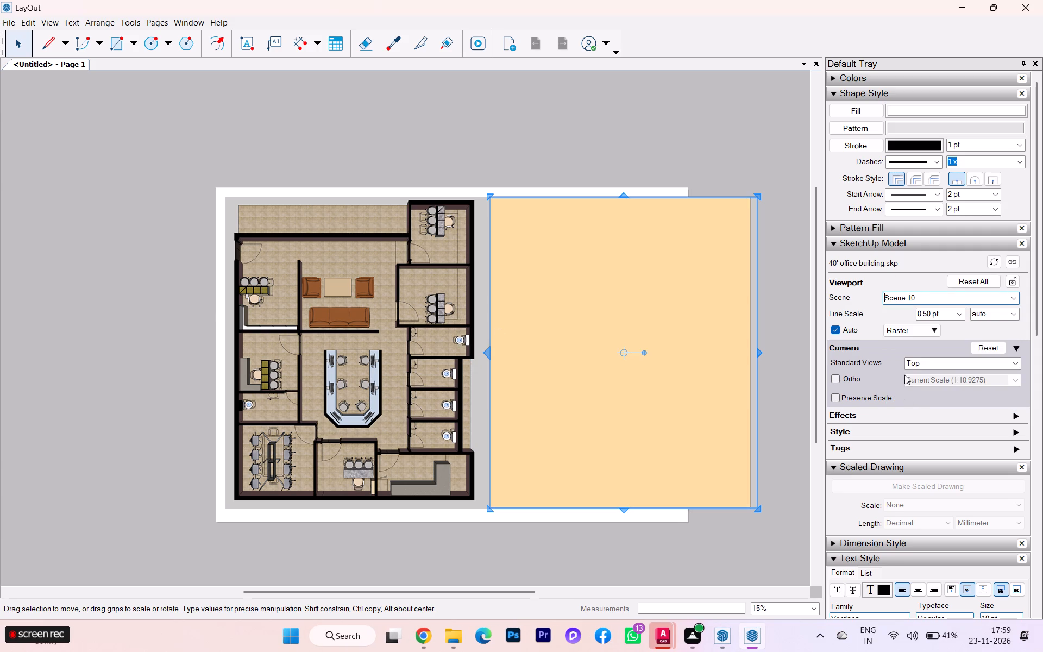
Switch to SketchUp and compare Scene 10's standard views to find the direction that shows the interior section, then return to LayOut.
left_click(730, 633)
left_click(544, 90)
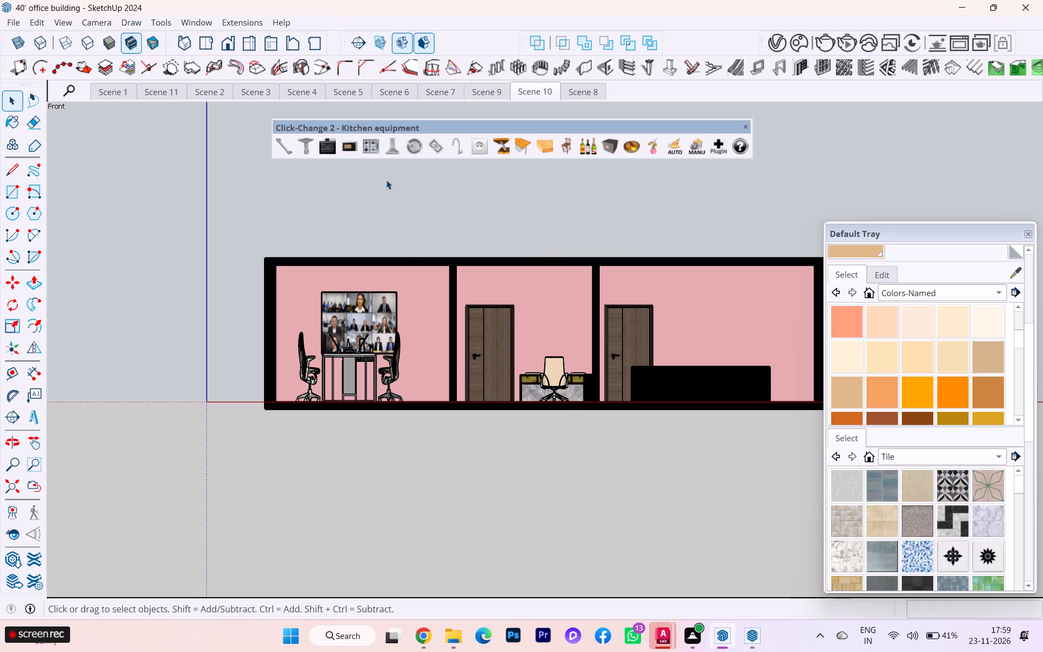
left_click(273, 48)
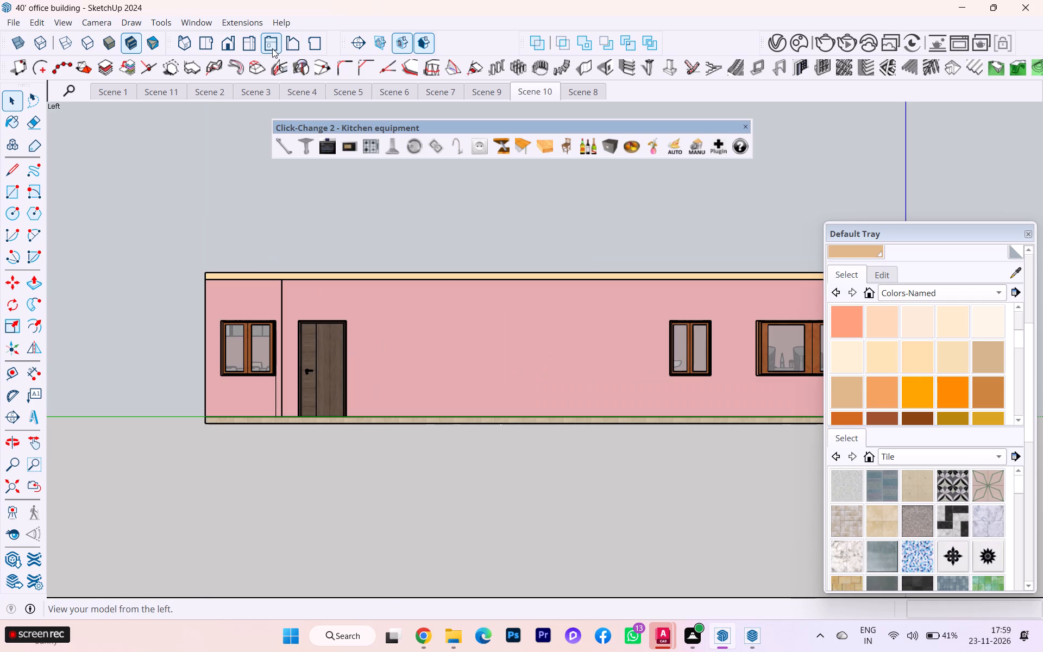
left_click(290, 46)
left_click(307, 43)
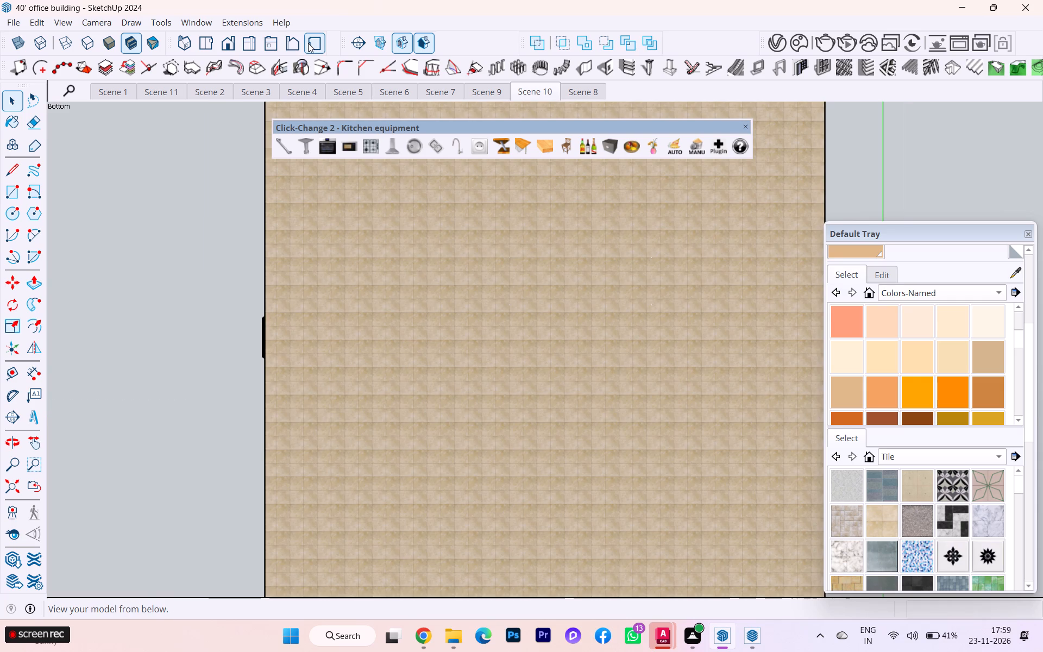
left_click(278, 44)
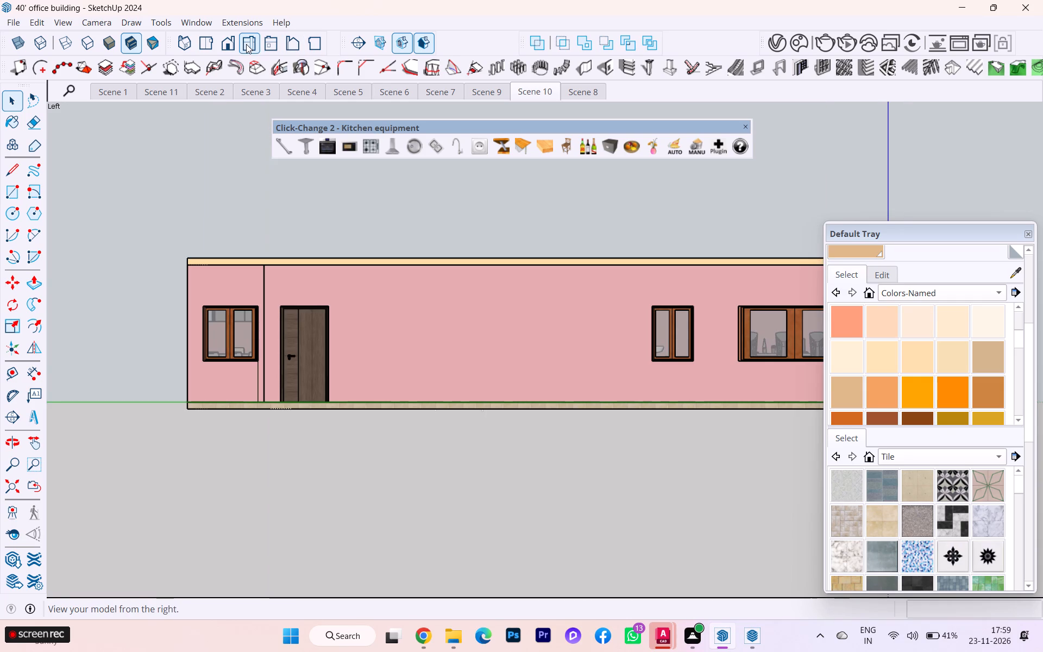
left_click(246, 44)
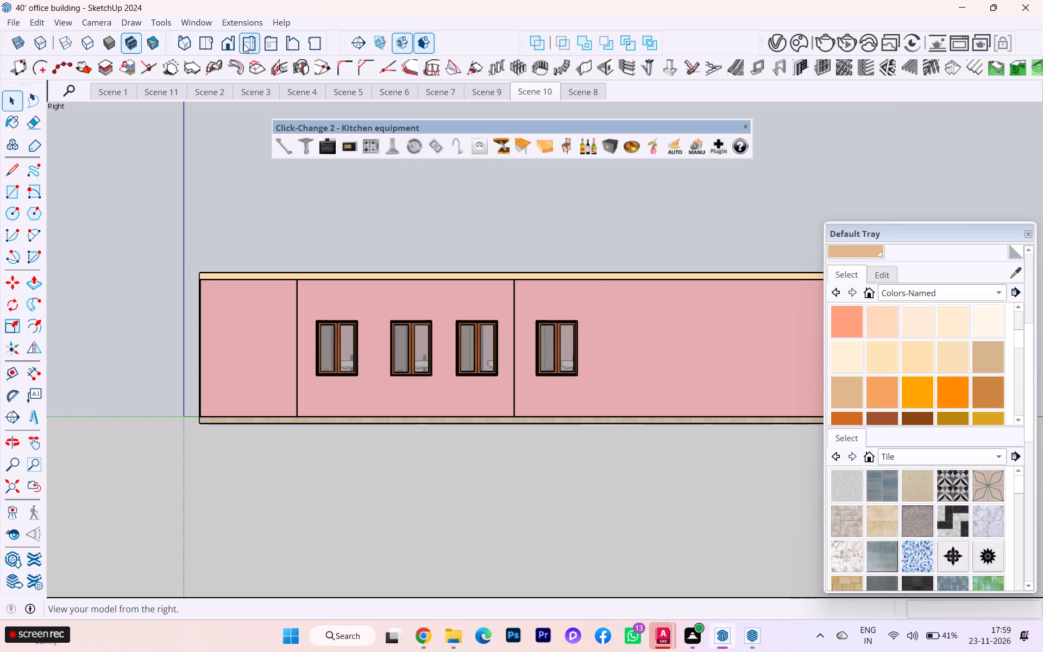
left_click(233, 43)
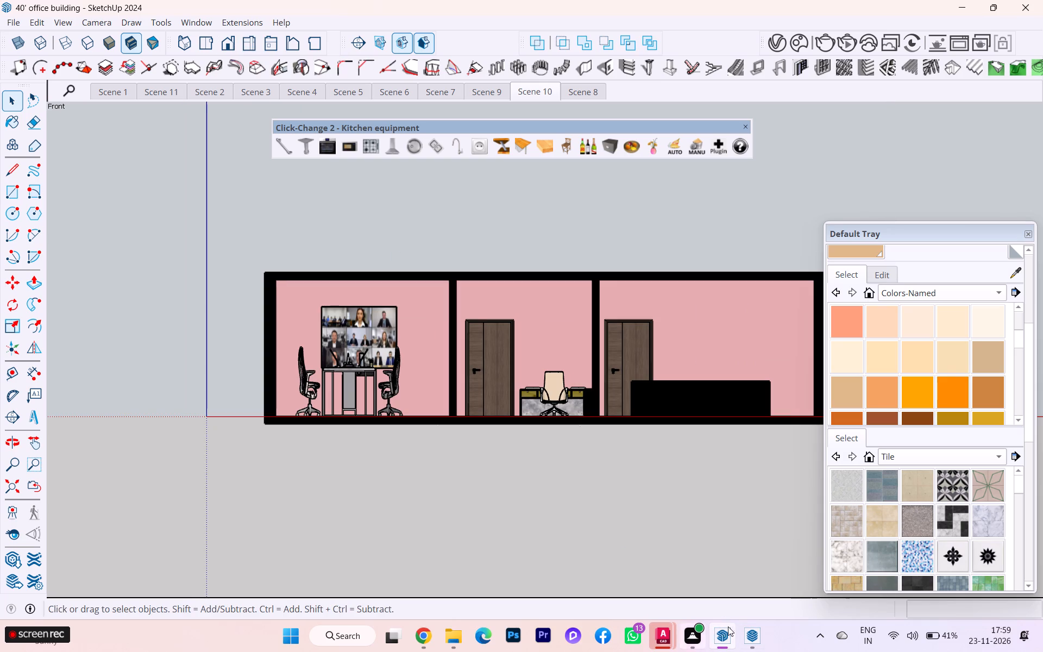
left_click(742, 578)
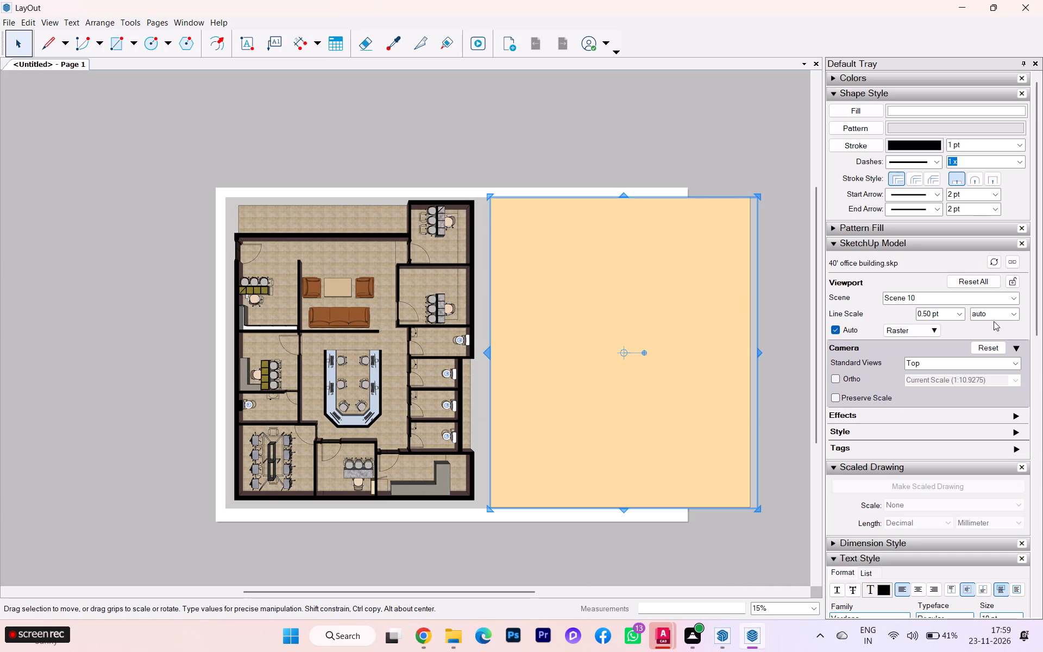
Set the Scene 10 viewport's standard view to Front.
left_click(1016, 365)
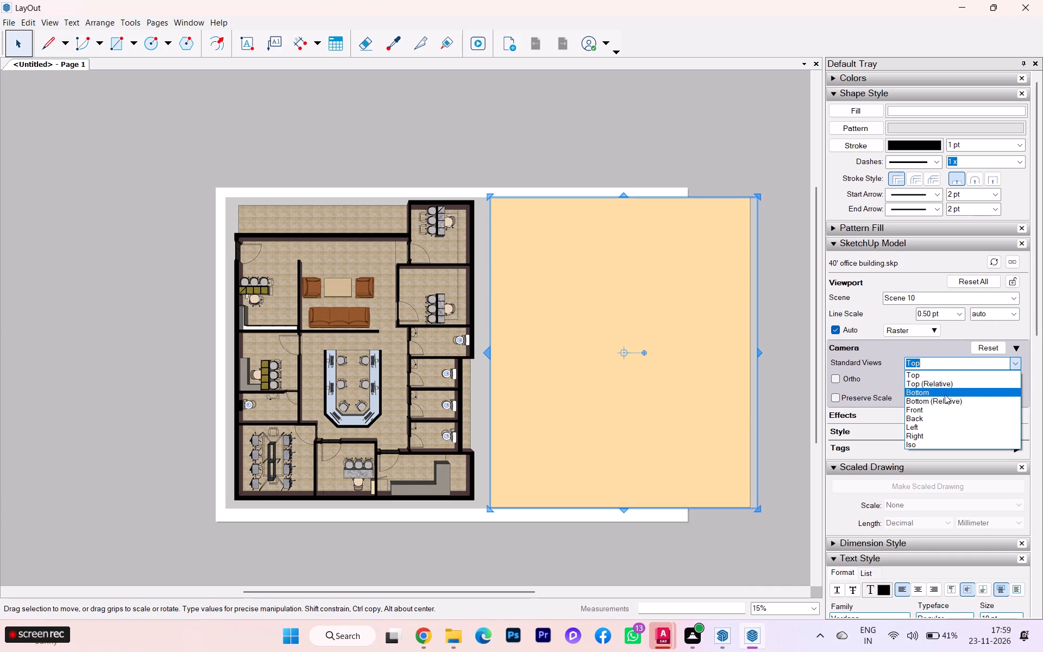
left_click(922, 410)
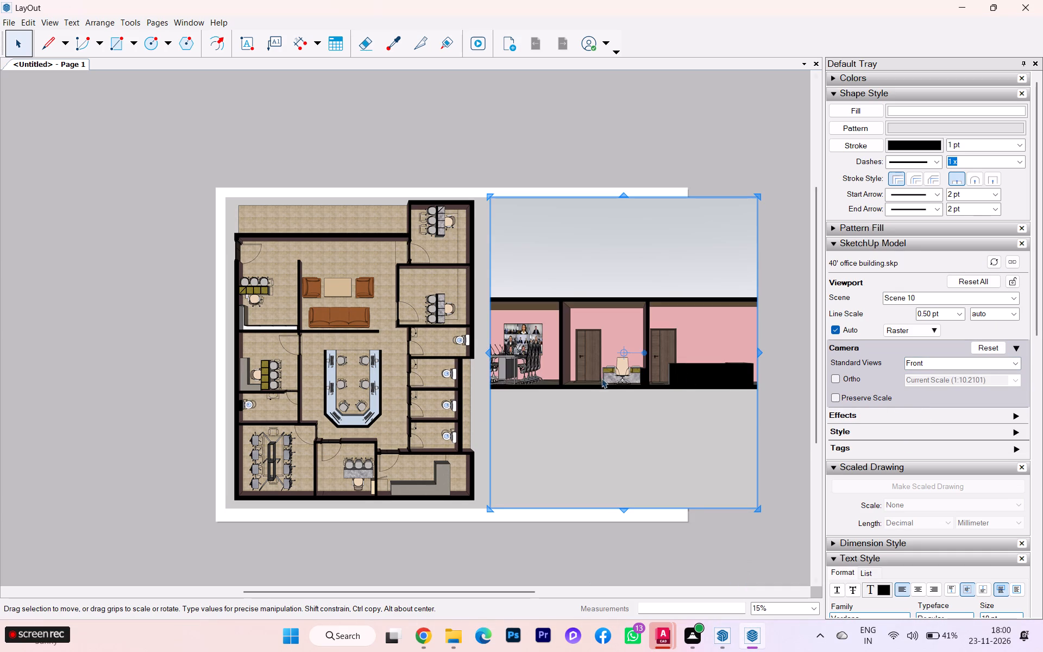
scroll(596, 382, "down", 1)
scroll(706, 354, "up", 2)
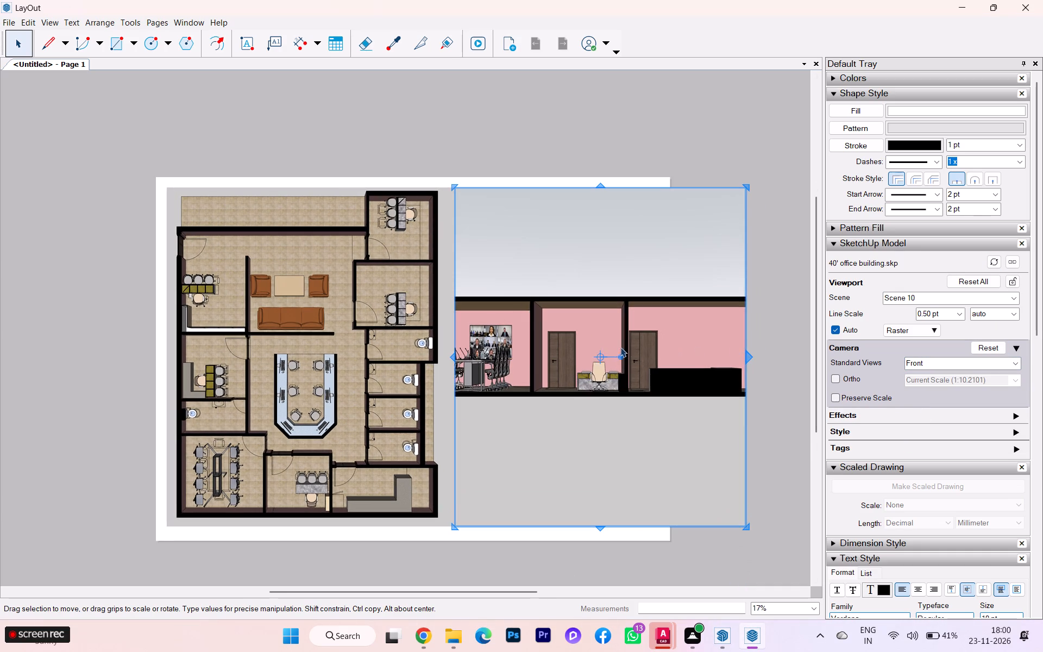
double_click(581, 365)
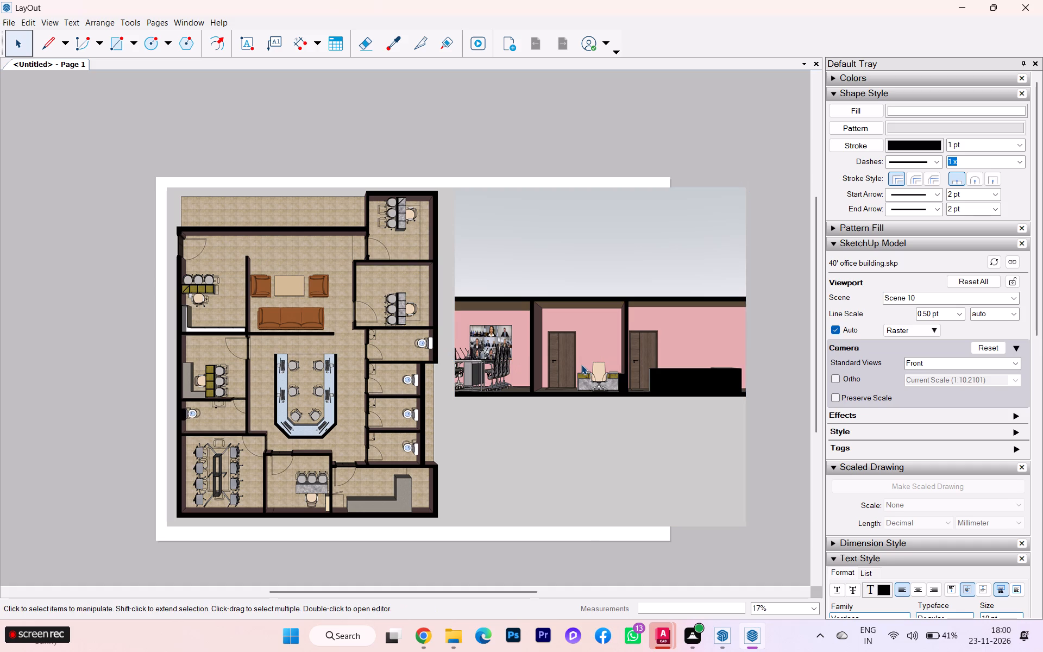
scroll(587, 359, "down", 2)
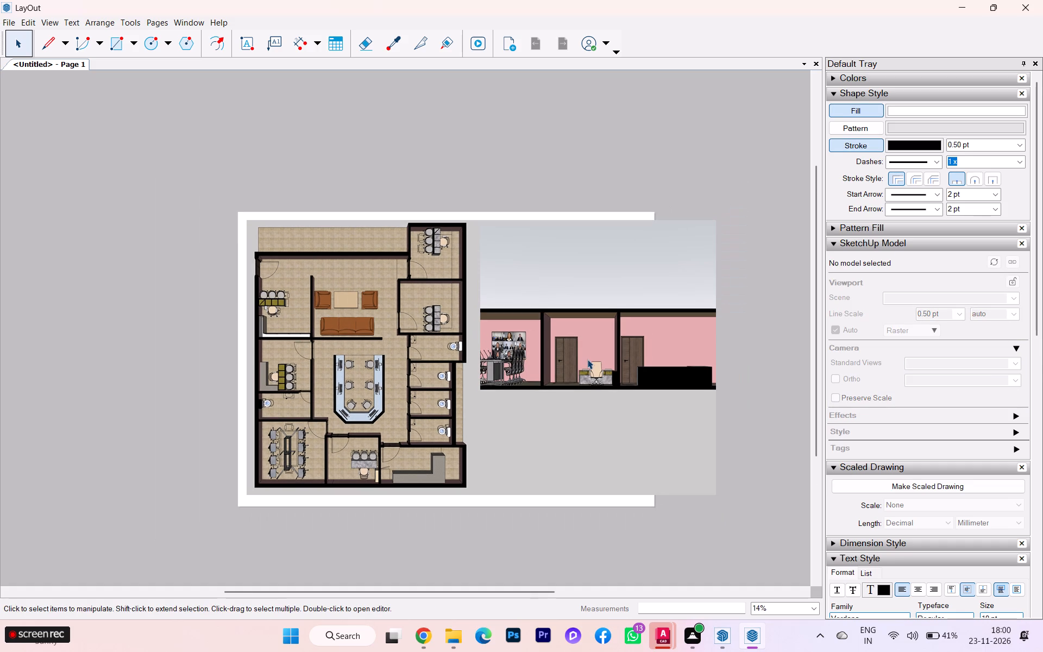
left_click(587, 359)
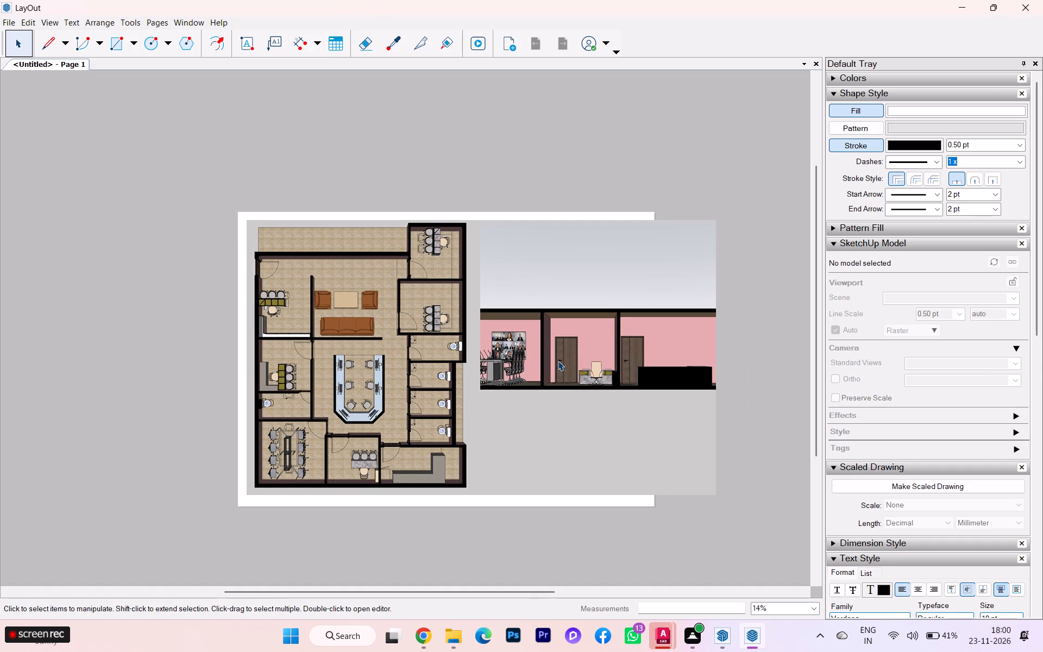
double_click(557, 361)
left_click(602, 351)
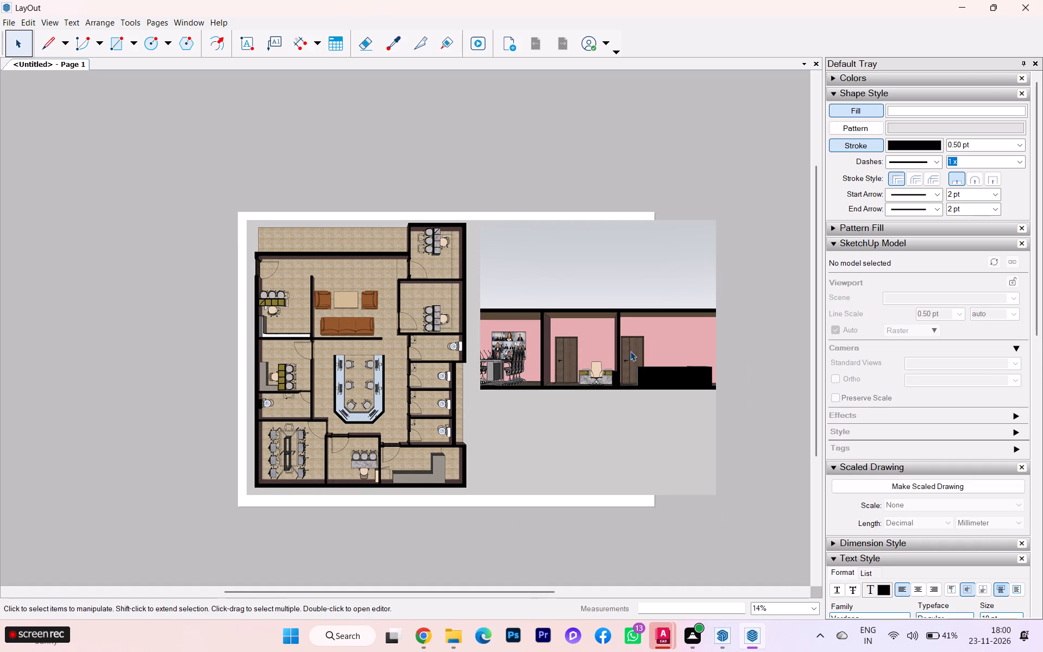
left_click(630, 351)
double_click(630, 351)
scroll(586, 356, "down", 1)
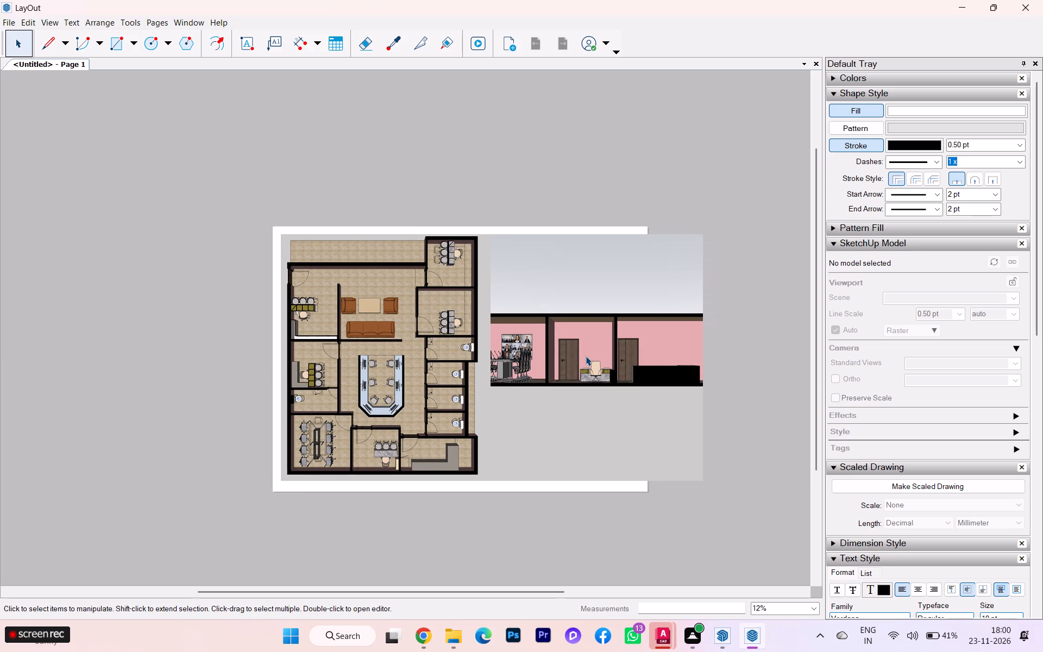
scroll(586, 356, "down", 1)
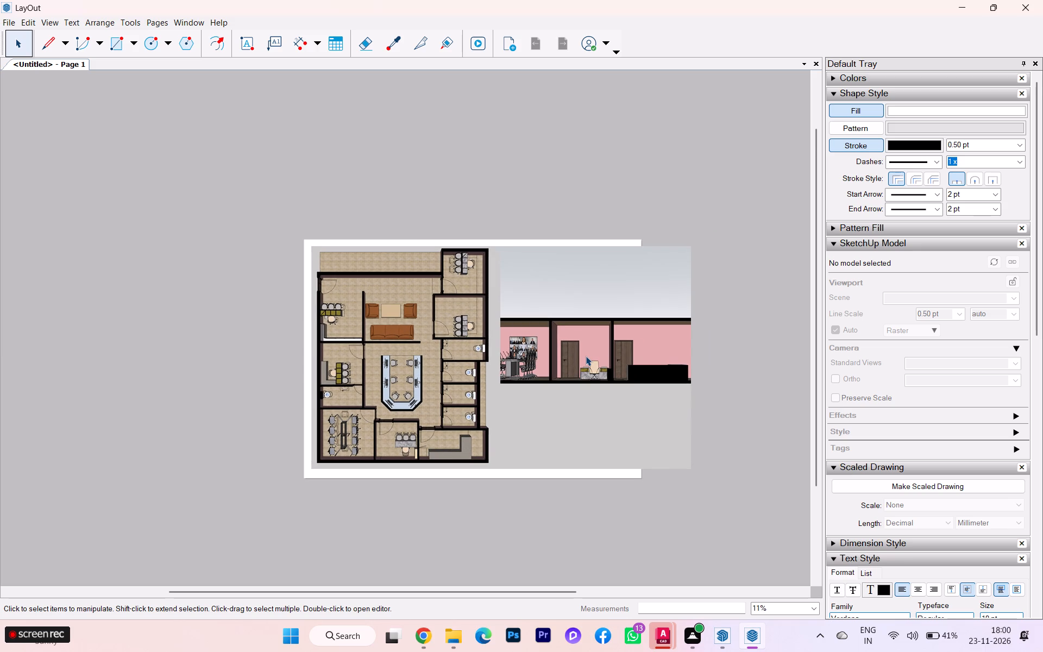
Open the Scene 10 viewport's 3D view for editing and zoom its camera out to fit the whole front section inside the frame.
left_click(551, 254)
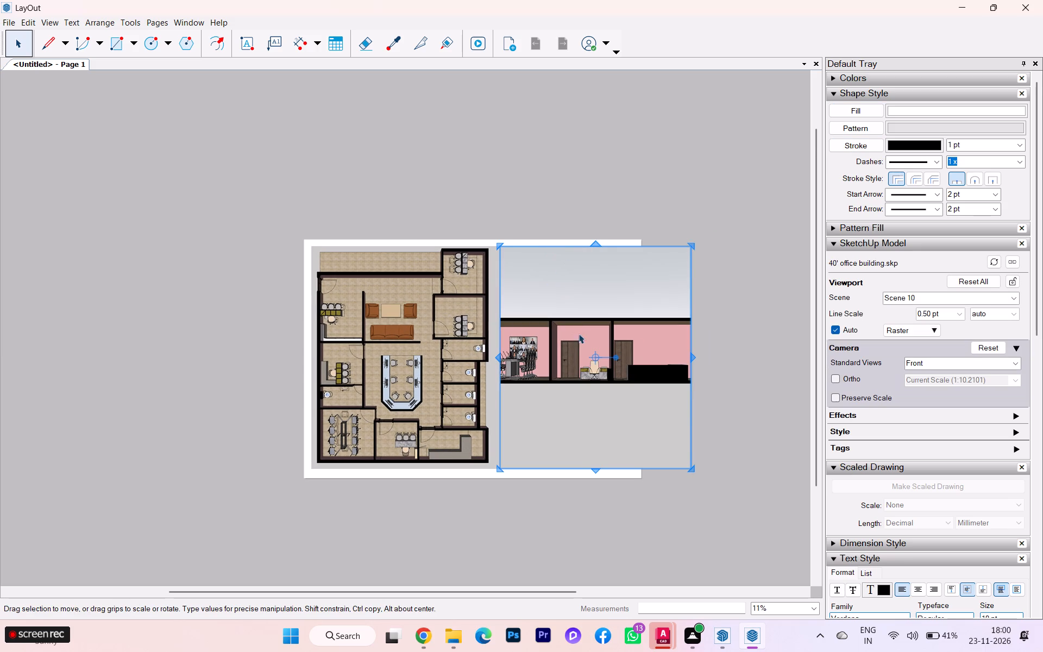
double_click(592, 358)
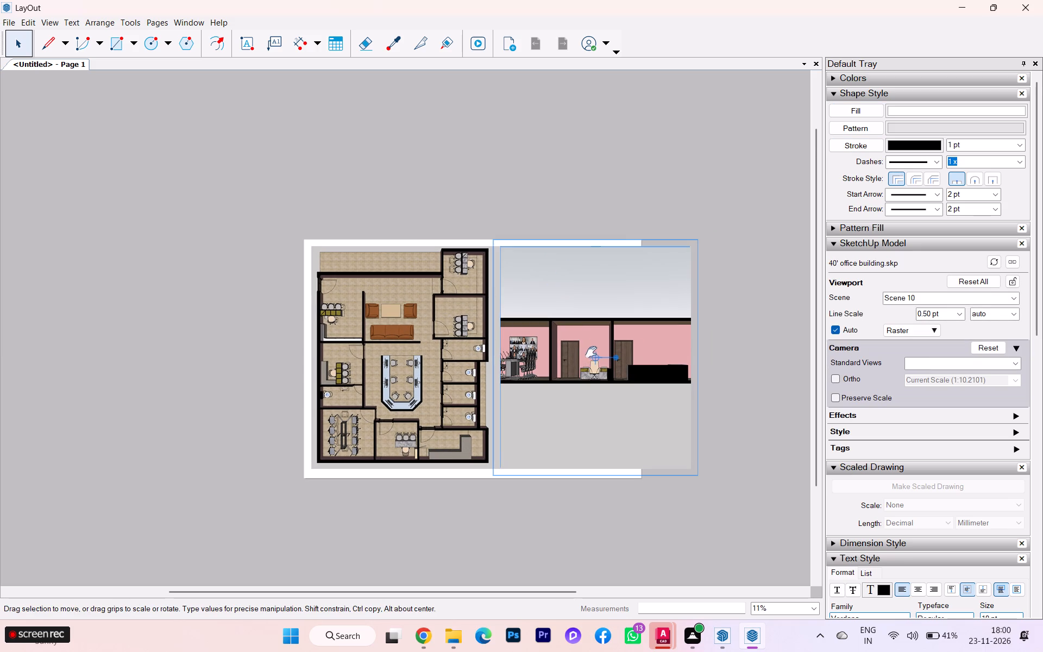
scroll(589, 349, "down", 2)
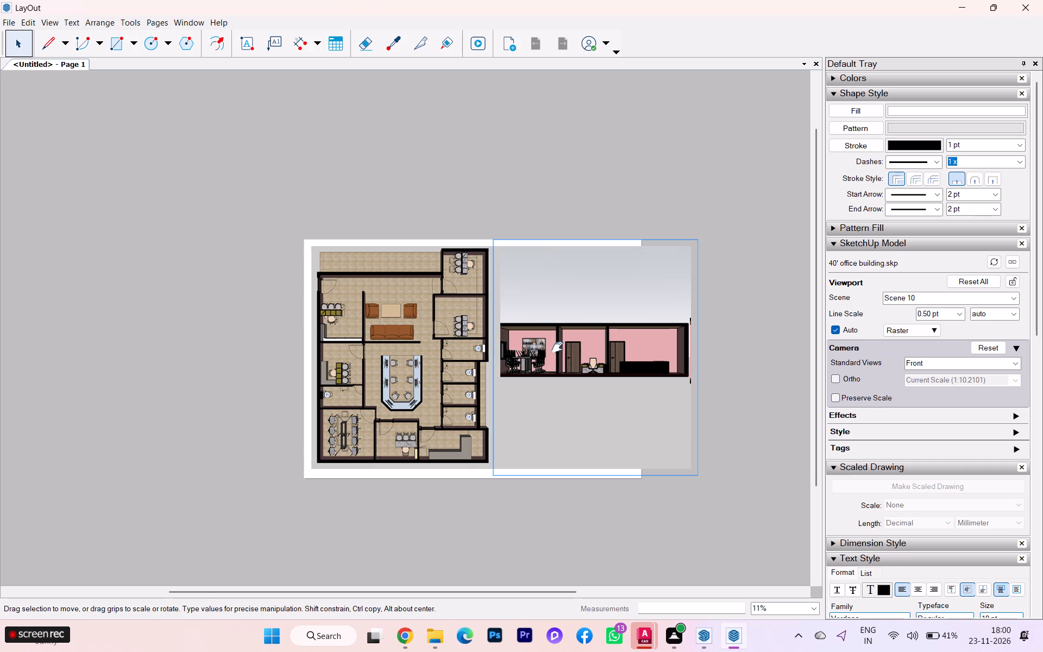
scroll(557, 347, "down", 2)
scroll(559, 348, "up", 2)
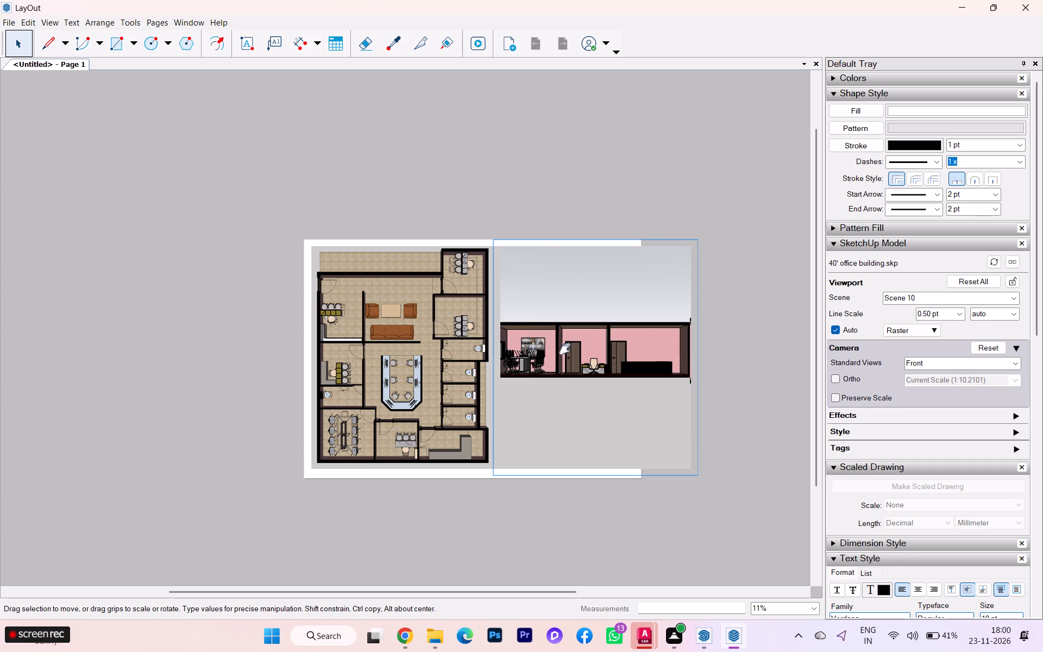
scroll(566, 350, "down", 1)
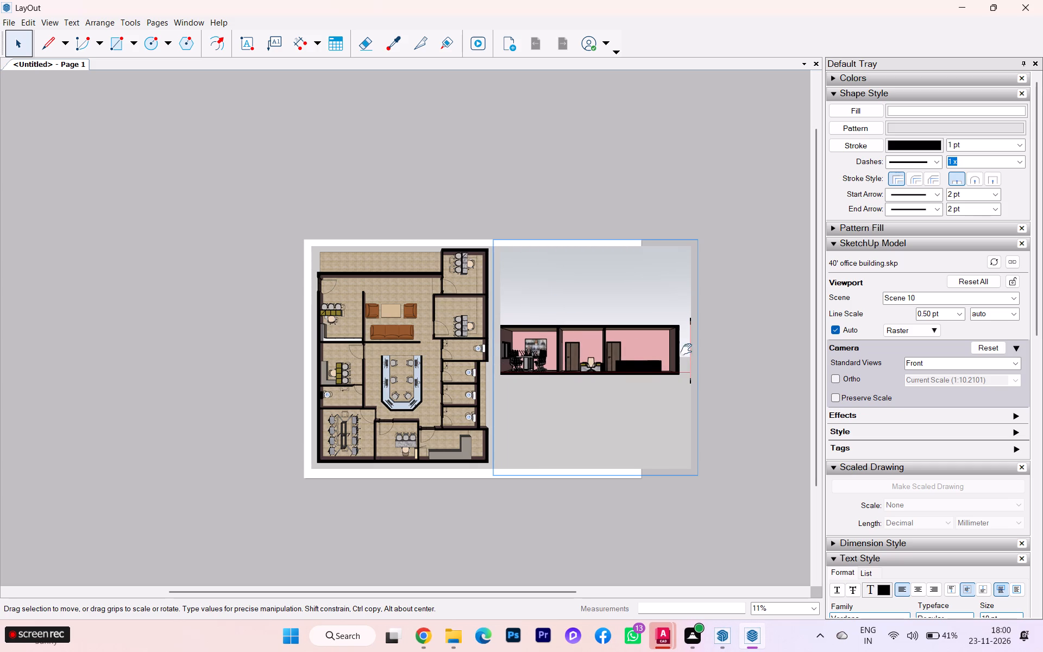
scroll(686, 349, "down", 1)
scroll(601, 368, "up", 1)
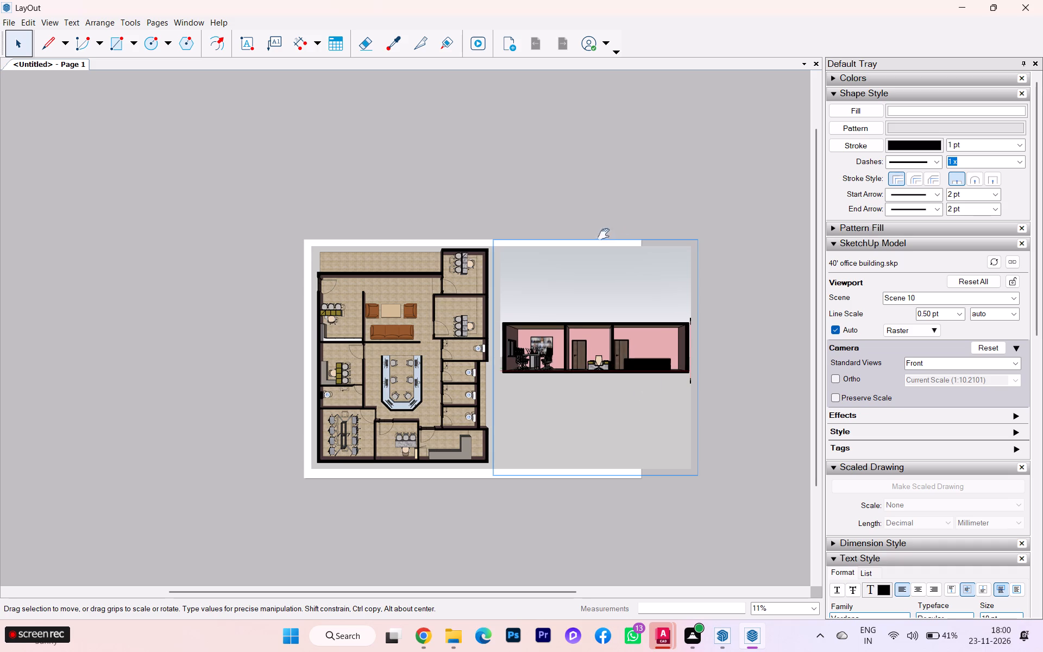
left_click(610, 258)
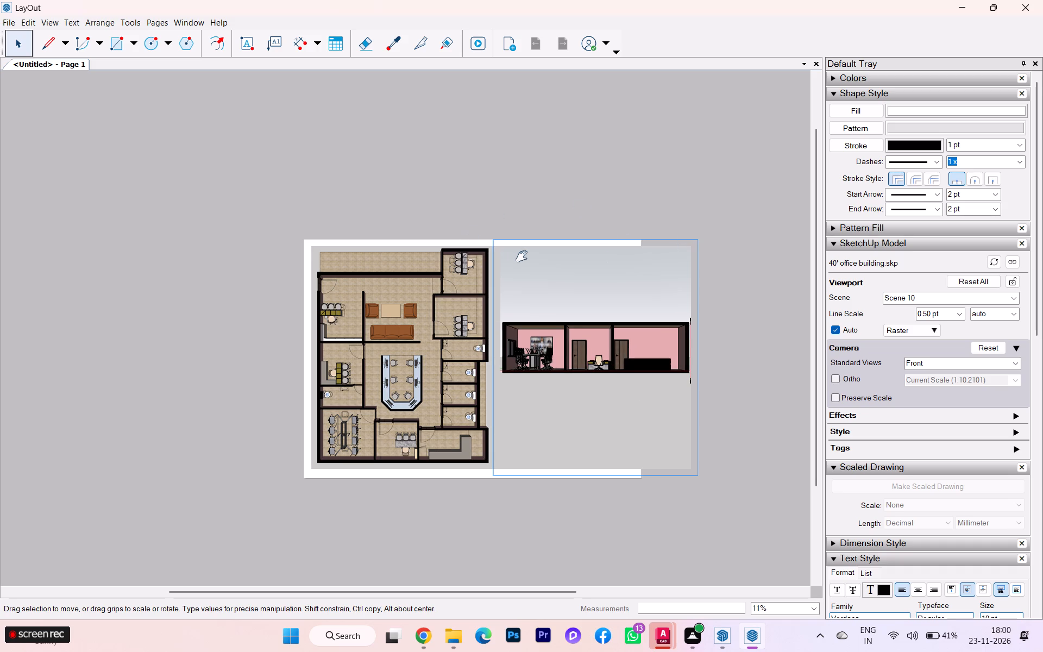
Shrink the Scene 10 viewport frame to less than half its height and pull its outer side edge within the sheet.
left_click(521, 256)
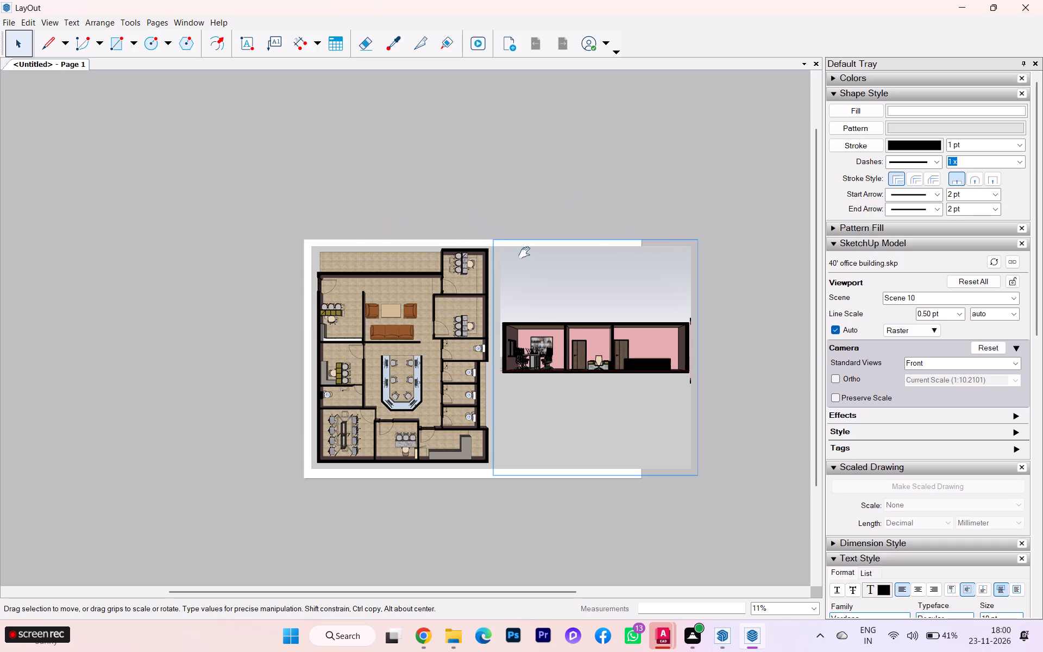
left_click(526, 253)
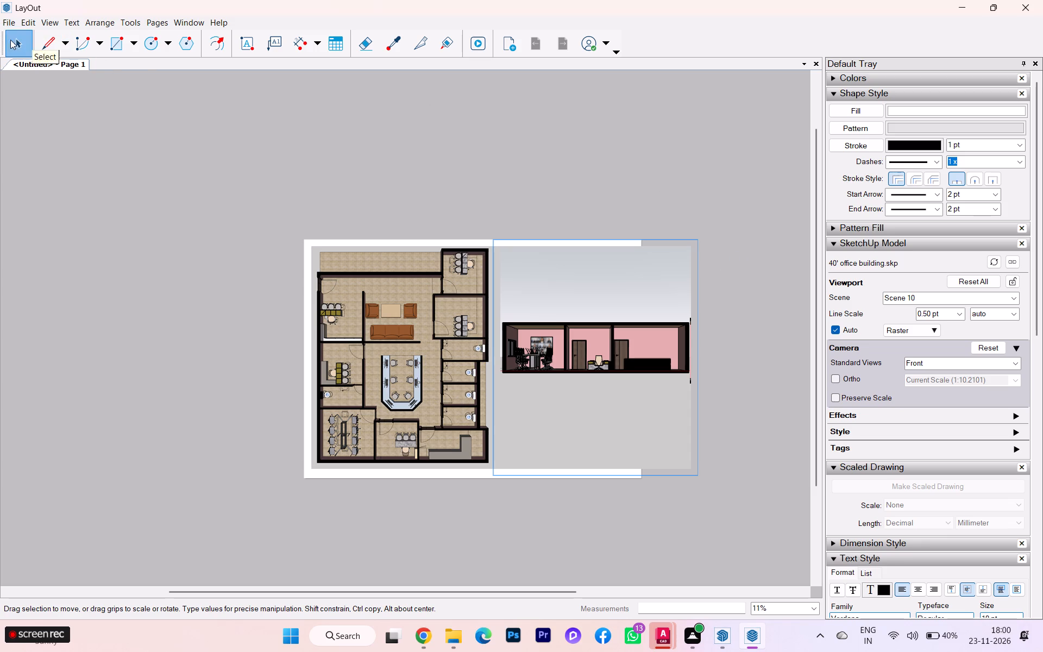
left_click(6, 41)
left_click(543, 298)
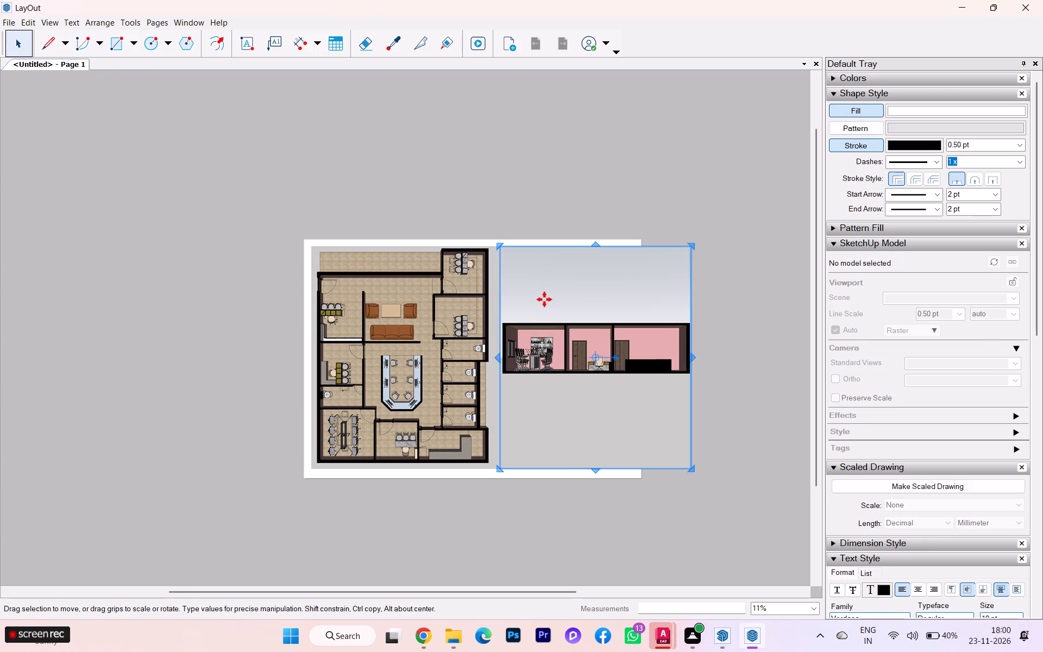
left_click_drag(596, 469, 600, 450)
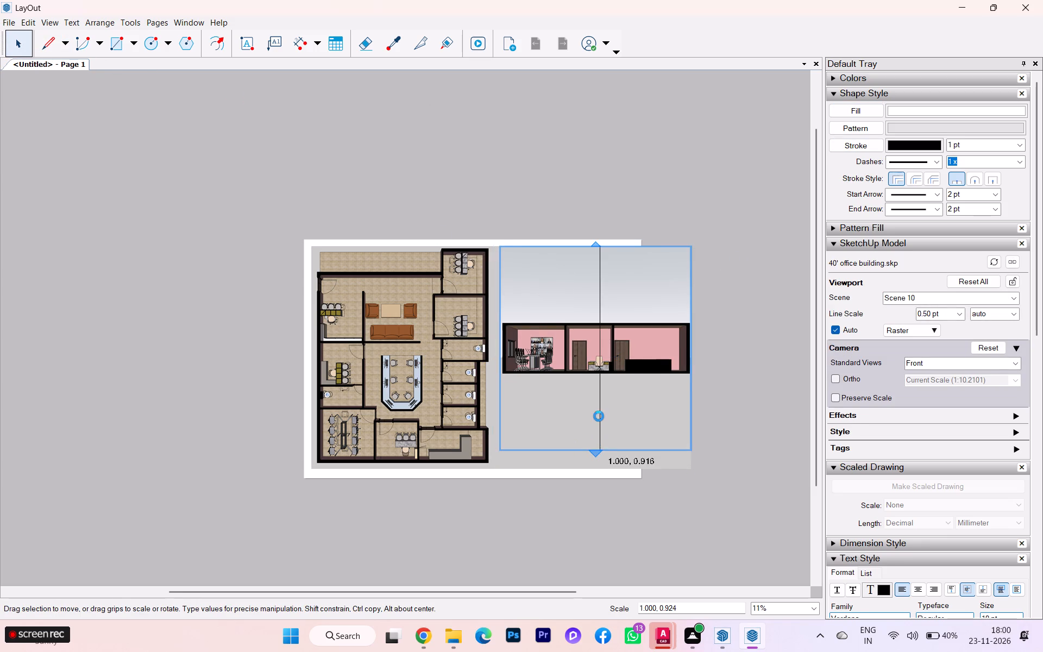
left_click_drag(594, 452, 595, 423)
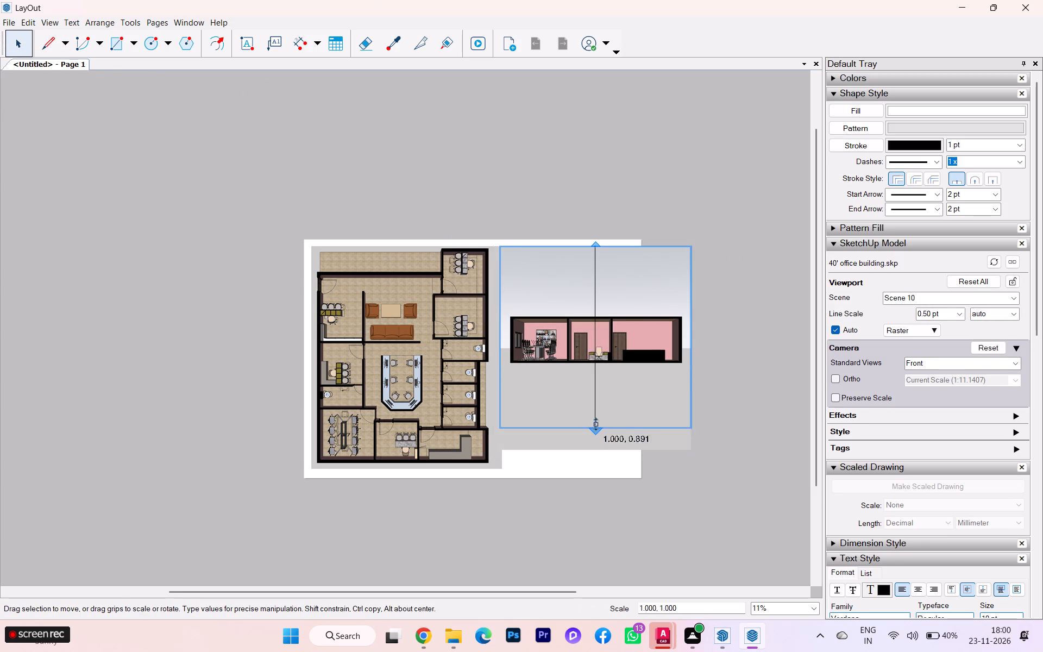
left_click_drag(595, 423, 591, 361)
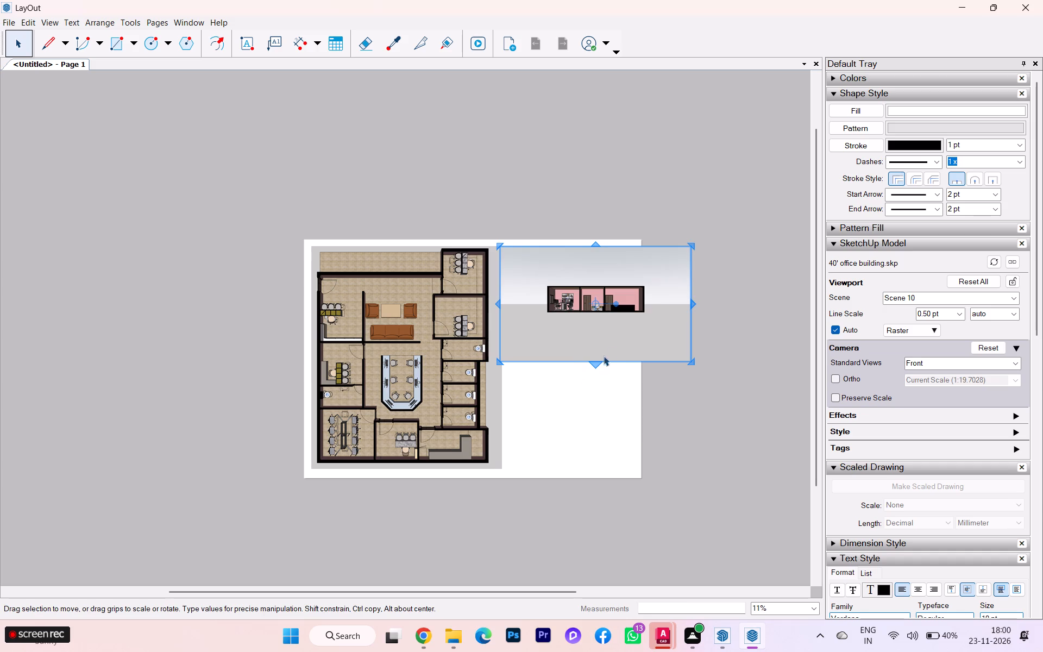
left_click_drag(592, 364, 590, 328)
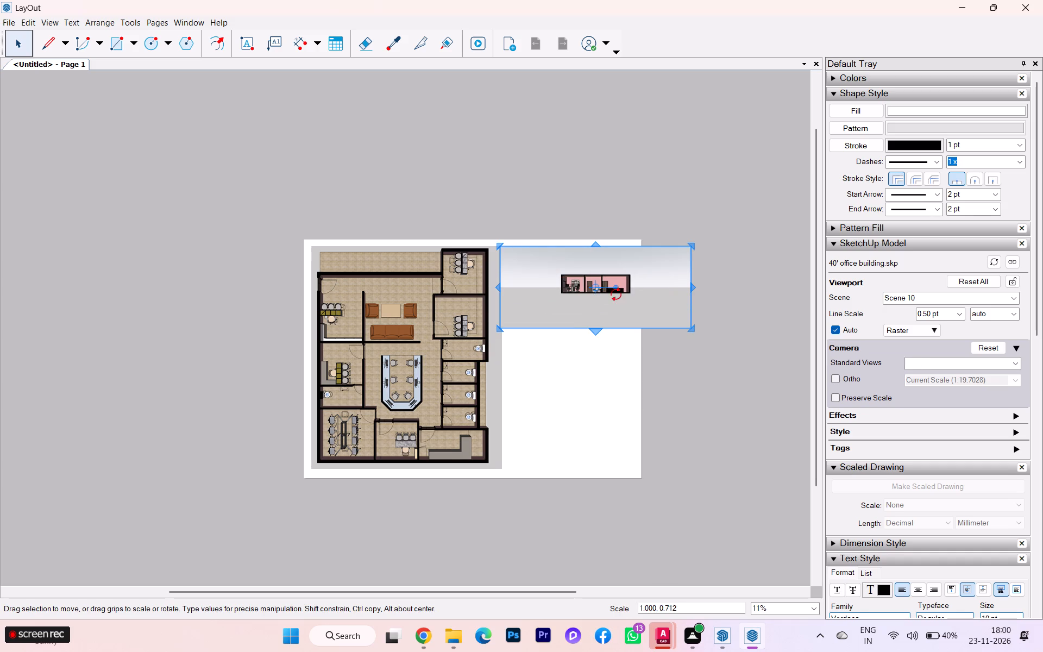
scroll(667, 273, "up", 2)
left_click_drag(696, 288, 629, 290)
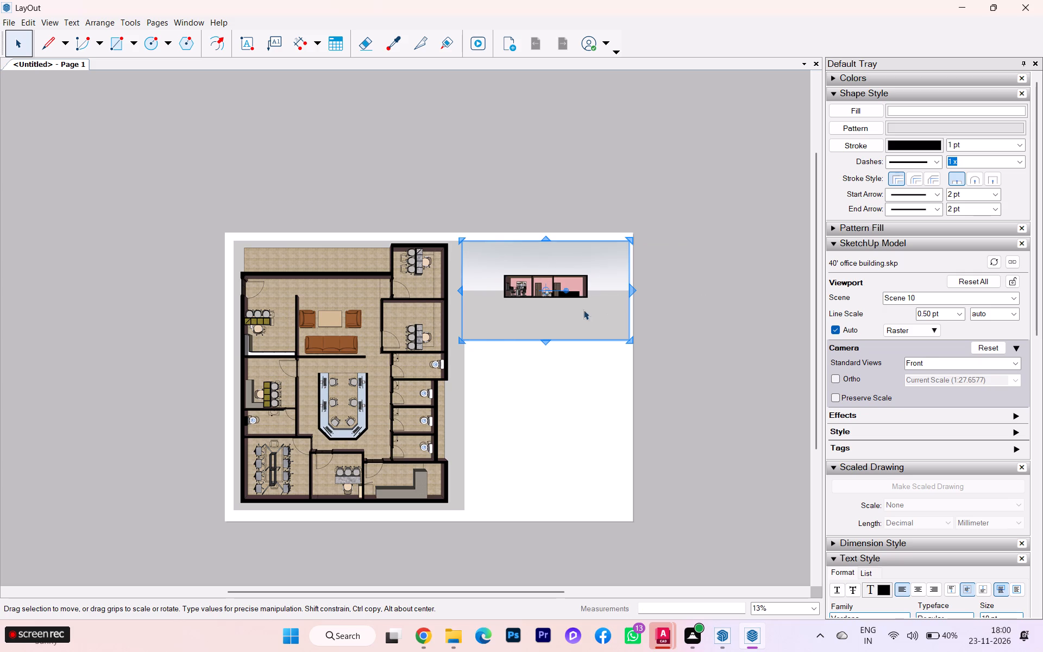
Trim the floor plan viewport's edge facing the section and extend its outer edge to the sheet border.
left_click(429, 292)
left_click(449, 372)
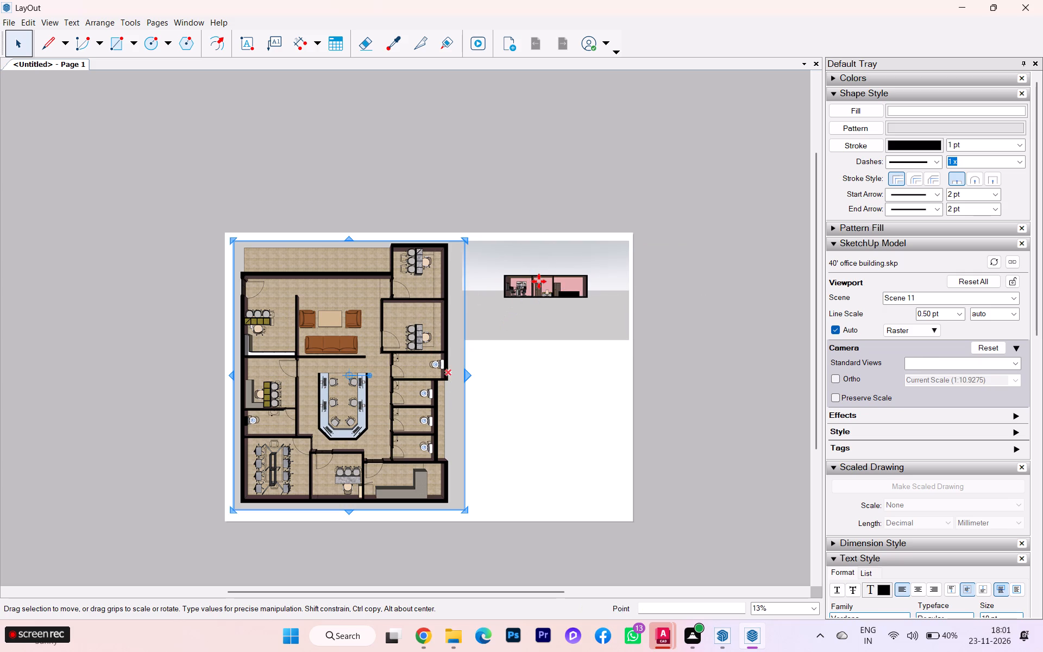
left_click_drag(468, 374, 456, 377)
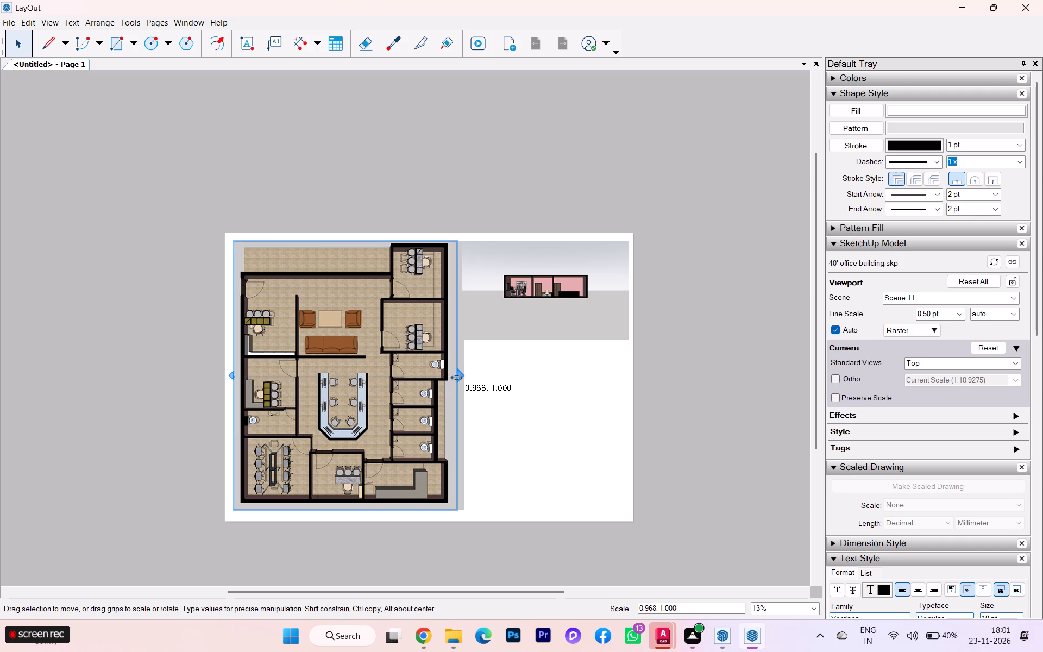
left_click_drag(456, 377, 450, 377)
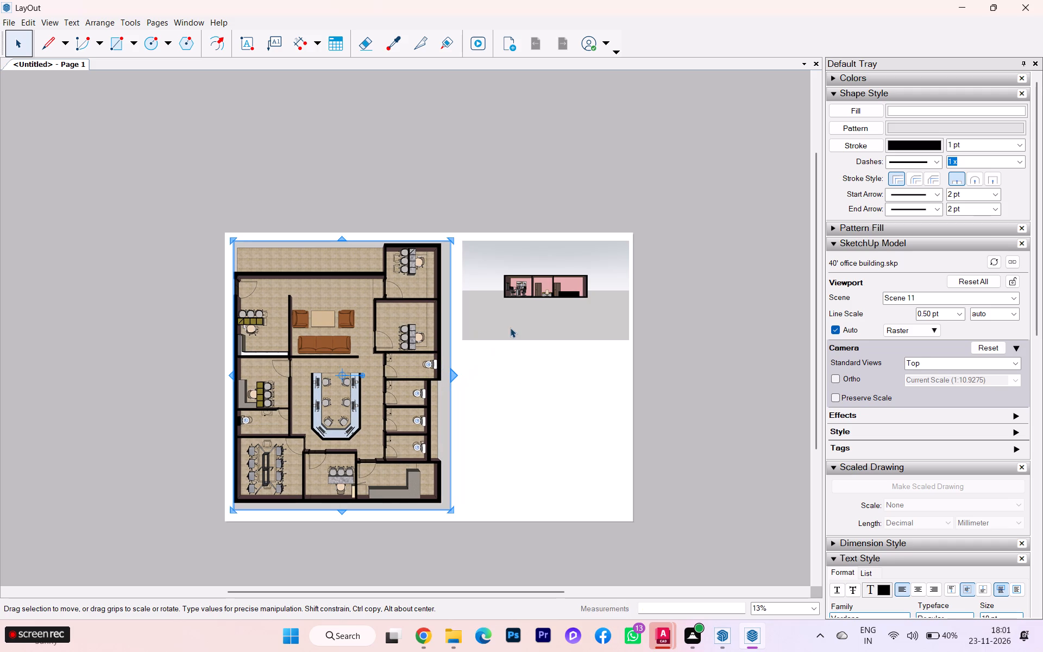
left_click_drag(231, 373, 226, 374)
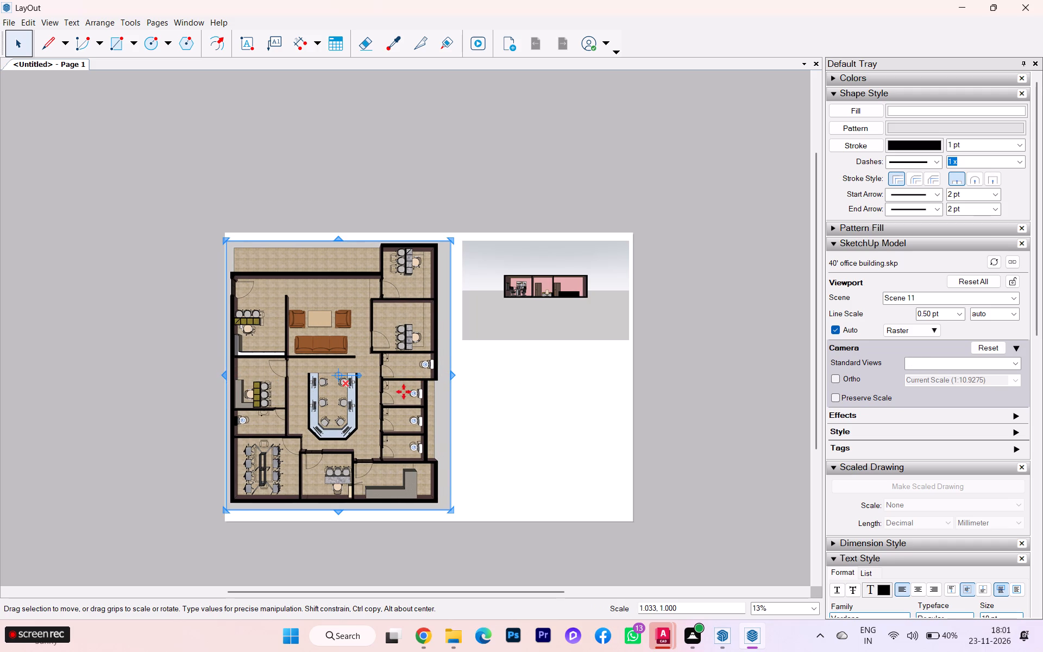
left_click(422, 291)
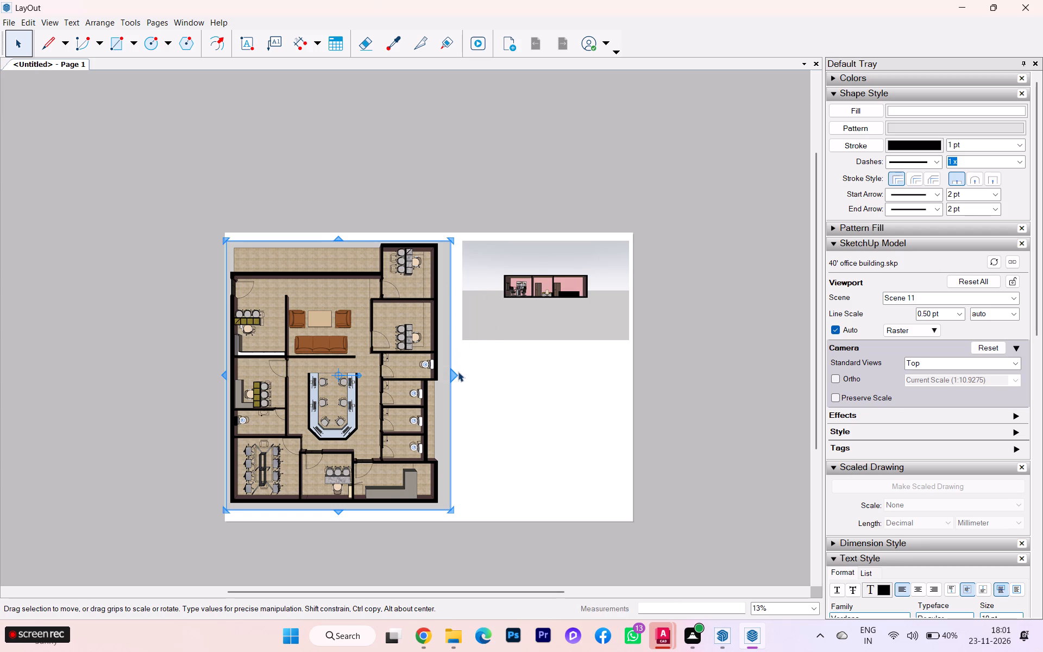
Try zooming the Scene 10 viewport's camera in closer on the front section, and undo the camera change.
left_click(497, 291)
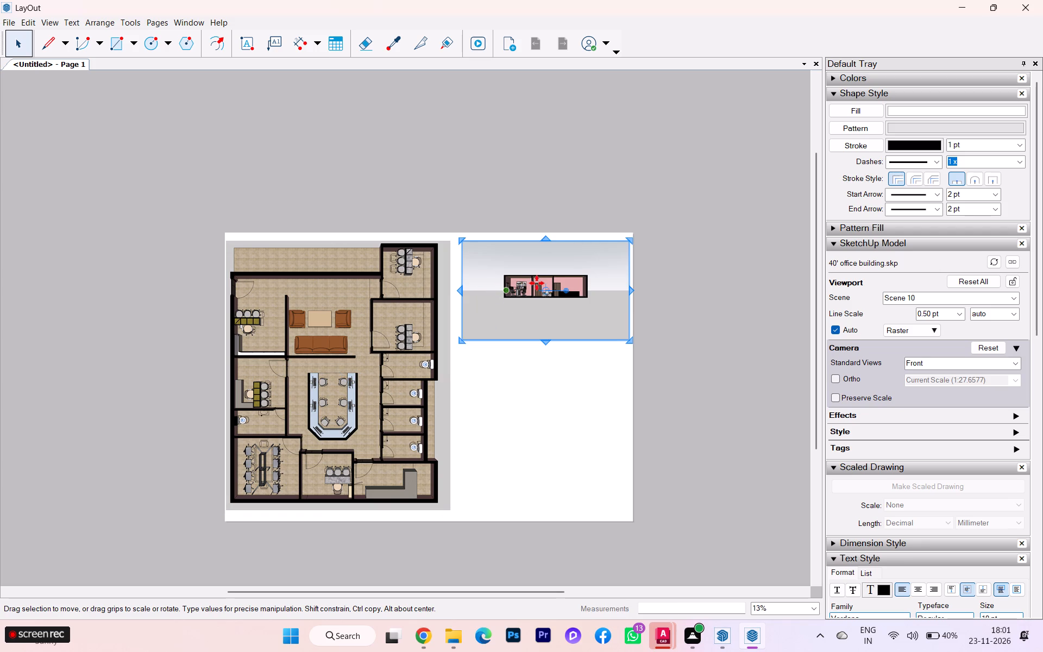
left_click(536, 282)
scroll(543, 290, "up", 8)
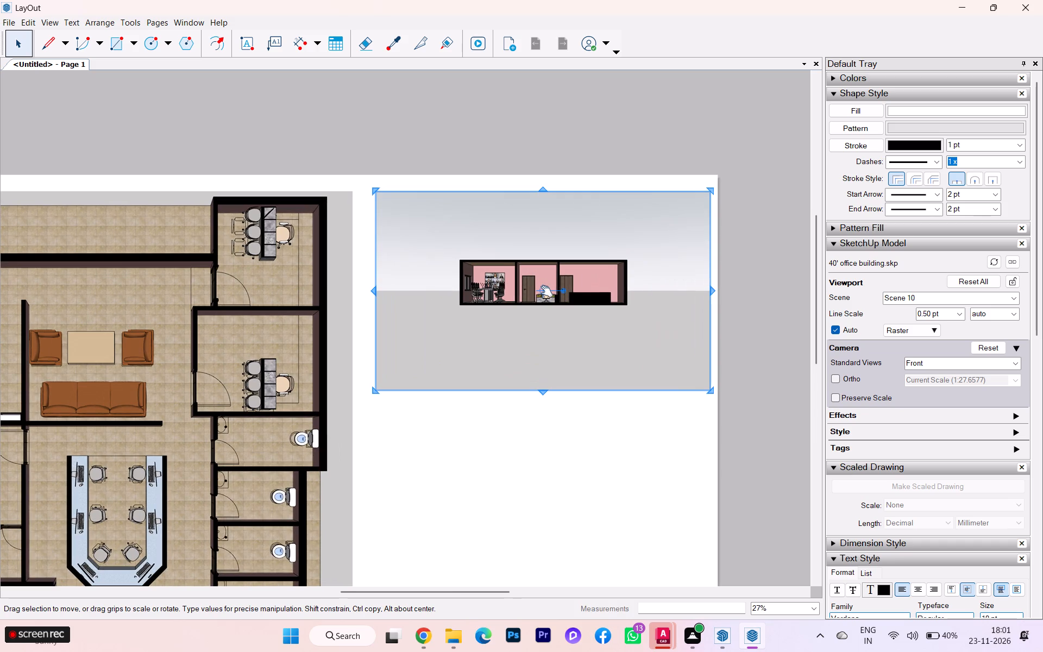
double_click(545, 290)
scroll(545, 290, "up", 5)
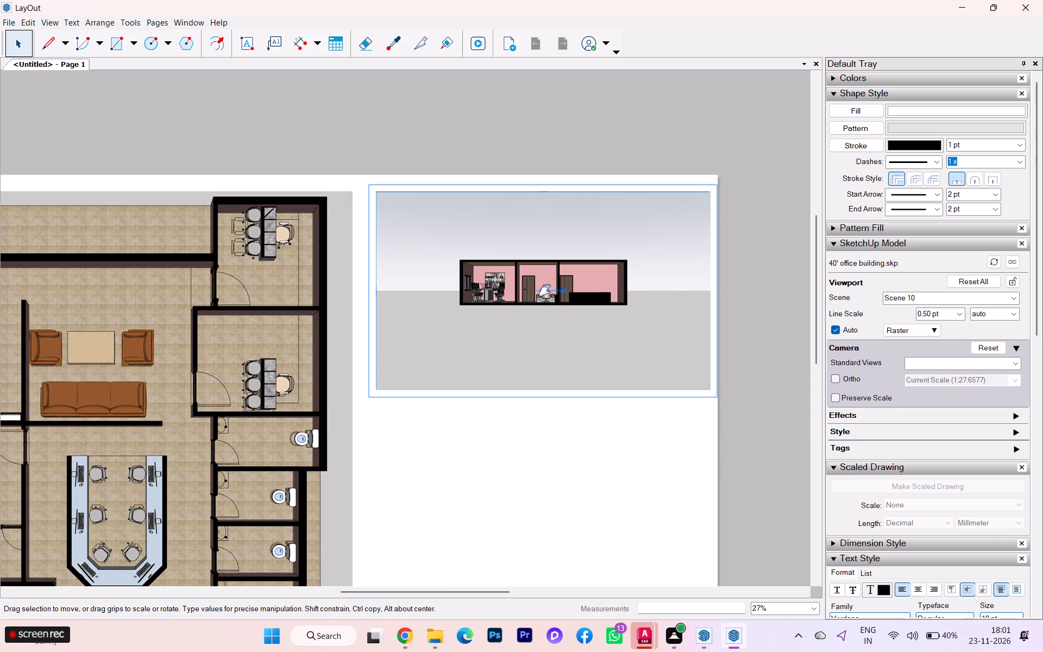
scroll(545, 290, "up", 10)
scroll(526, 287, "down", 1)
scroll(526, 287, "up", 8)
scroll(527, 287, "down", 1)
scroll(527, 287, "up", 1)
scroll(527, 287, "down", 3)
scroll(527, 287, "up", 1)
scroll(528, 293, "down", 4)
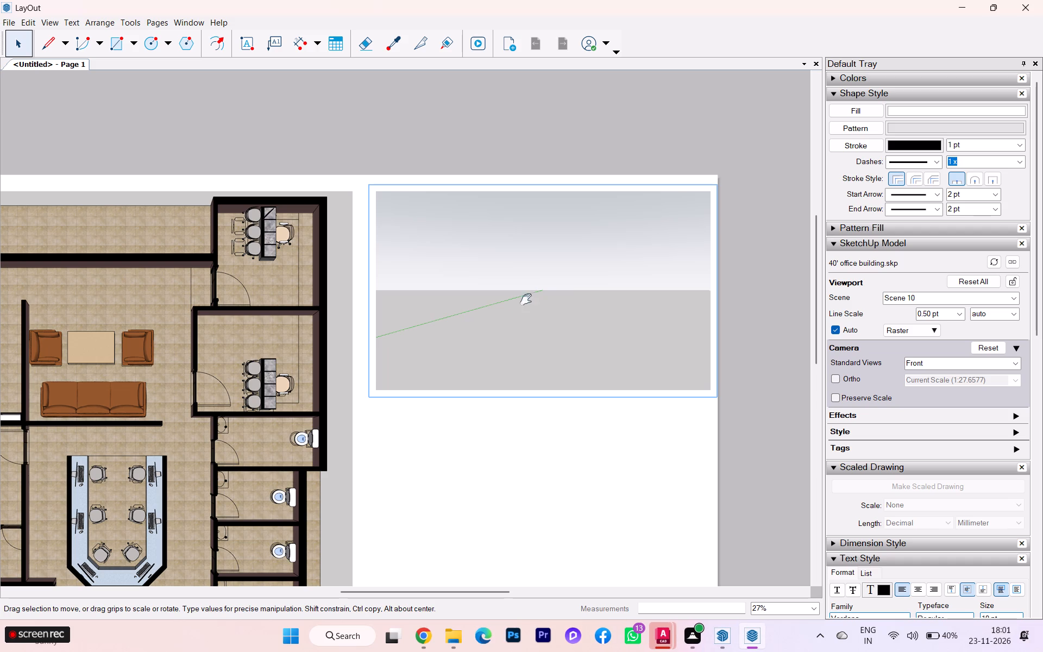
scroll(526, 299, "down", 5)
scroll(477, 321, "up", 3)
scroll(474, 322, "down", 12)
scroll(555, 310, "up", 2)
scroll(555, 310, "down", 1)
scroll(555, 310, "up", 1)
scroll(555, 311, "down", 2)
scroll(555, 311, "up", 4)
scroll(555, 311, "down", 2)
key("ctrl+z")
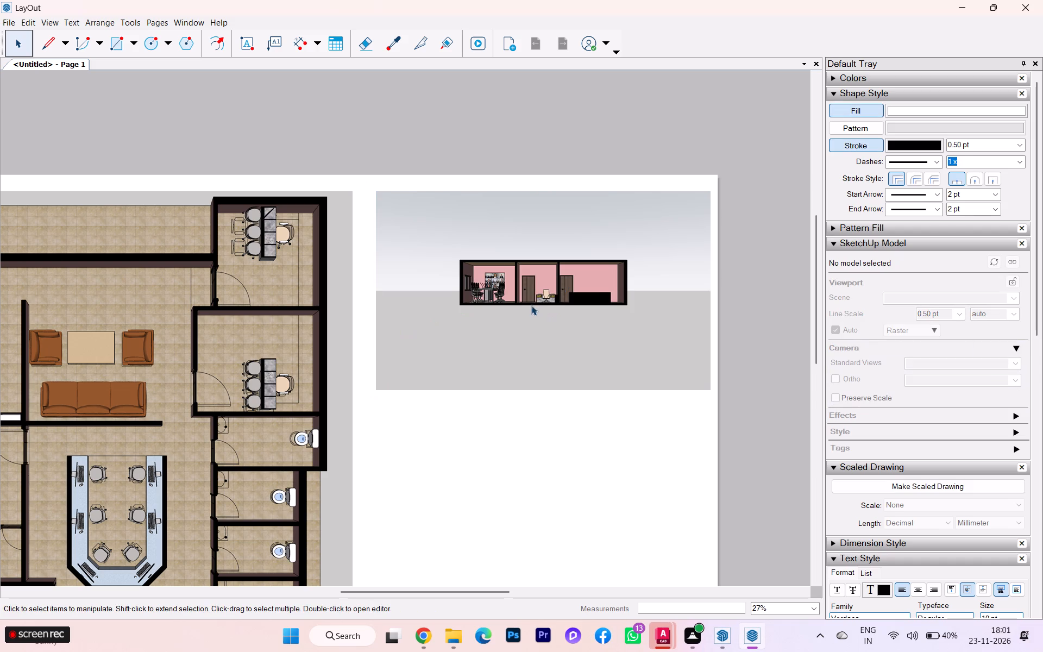
Zoom the Scene 10 viewport's camera in until the front section spans the frame's full width, and close its 3D view.
left_click(530, 297)
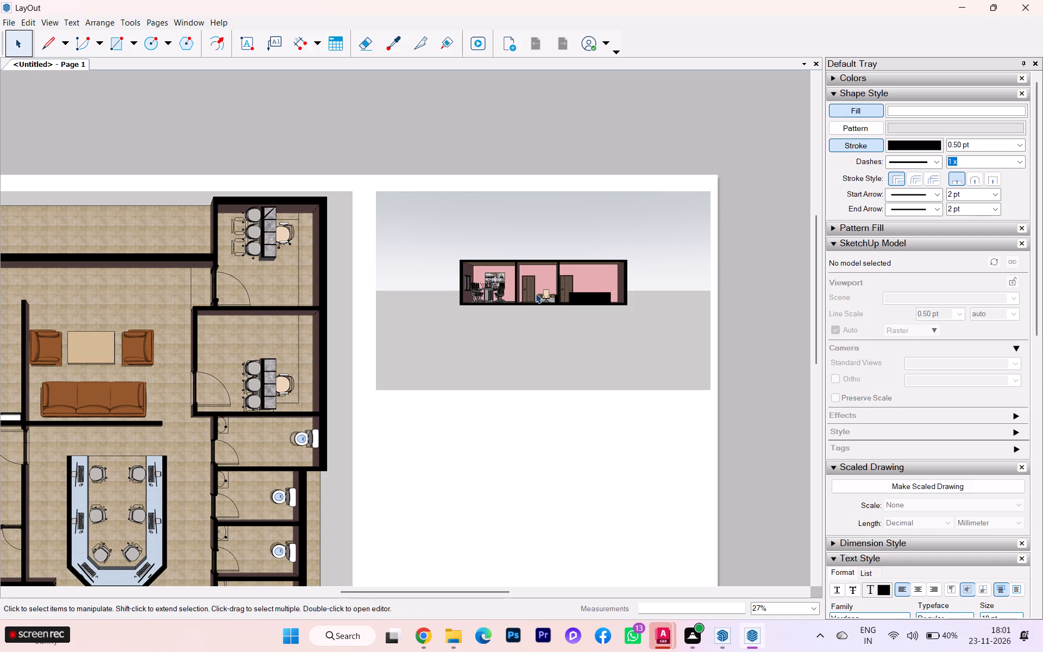
double_click(536, 293)
double_click(513, 294)
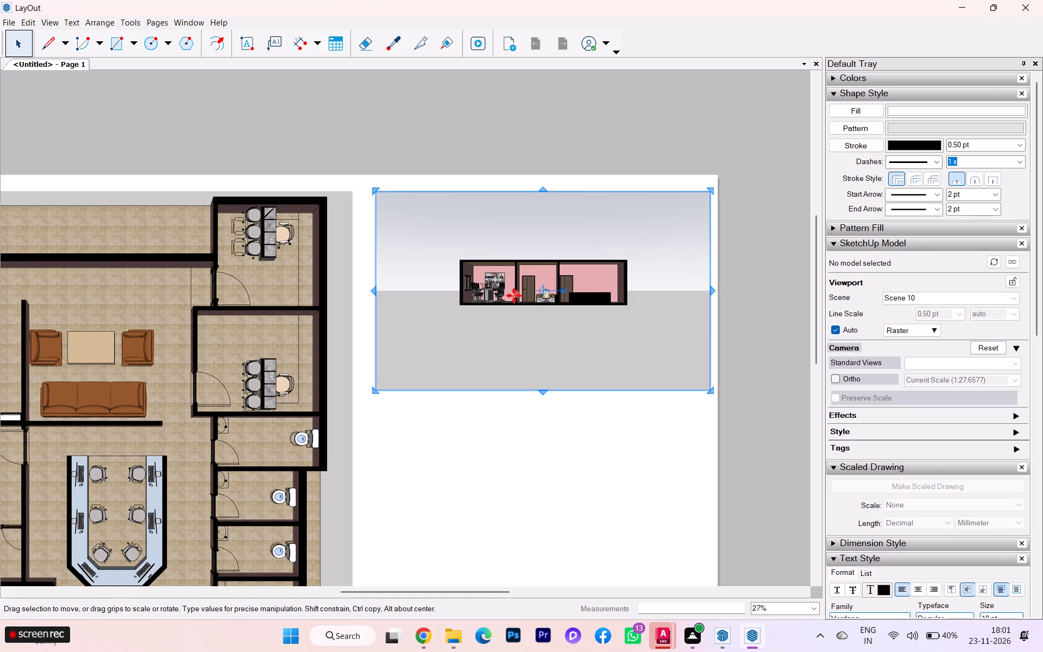
scroll(537, 287, "up", 2)
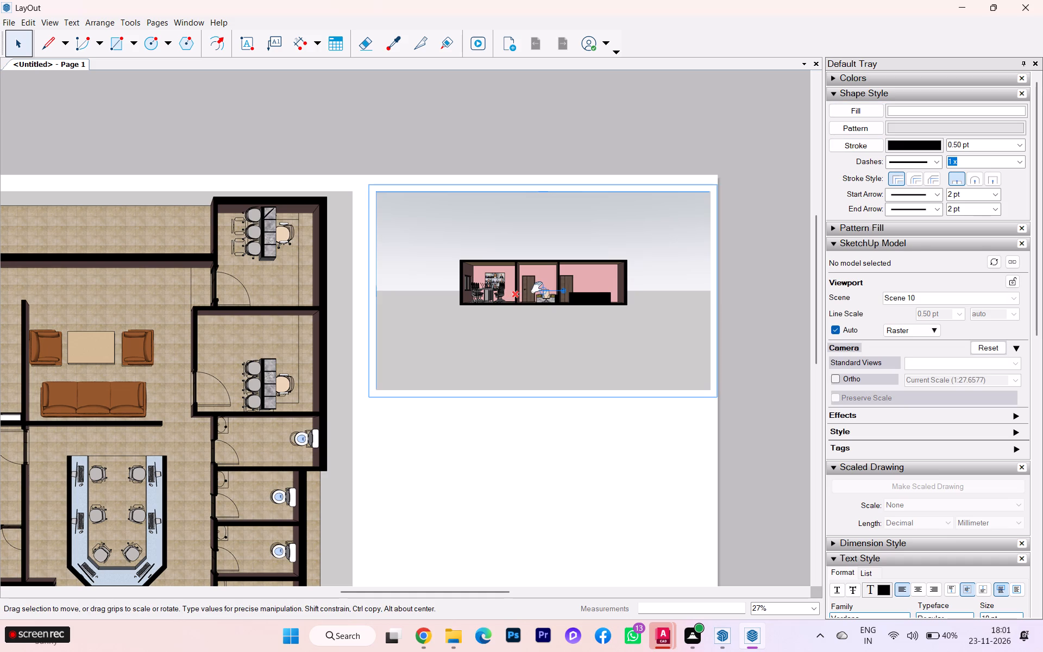
scroll(537, 287, "up", 1)
scroll(537, 287, "down", 5)
double_click(537, 287)
scroll(537, 287, "up", 1)
scroll(537, 287, "down", 2)
scroll(537, 287, "up", 2)
scroll(537, 287, "down", 1)
scroll(537, 287, "up", 7)
scroll(542, 299, "down", 1)
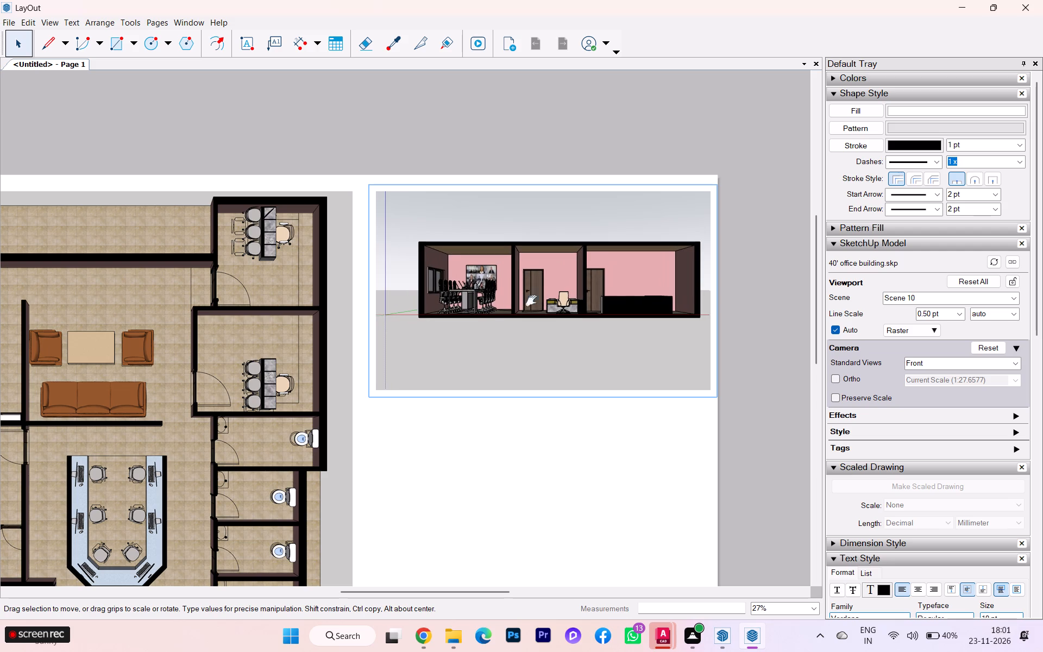
scroll(498, 311, "down", 2)
scroll(566, 262, "up", 3)
scroll(592, 260, "down", 1)
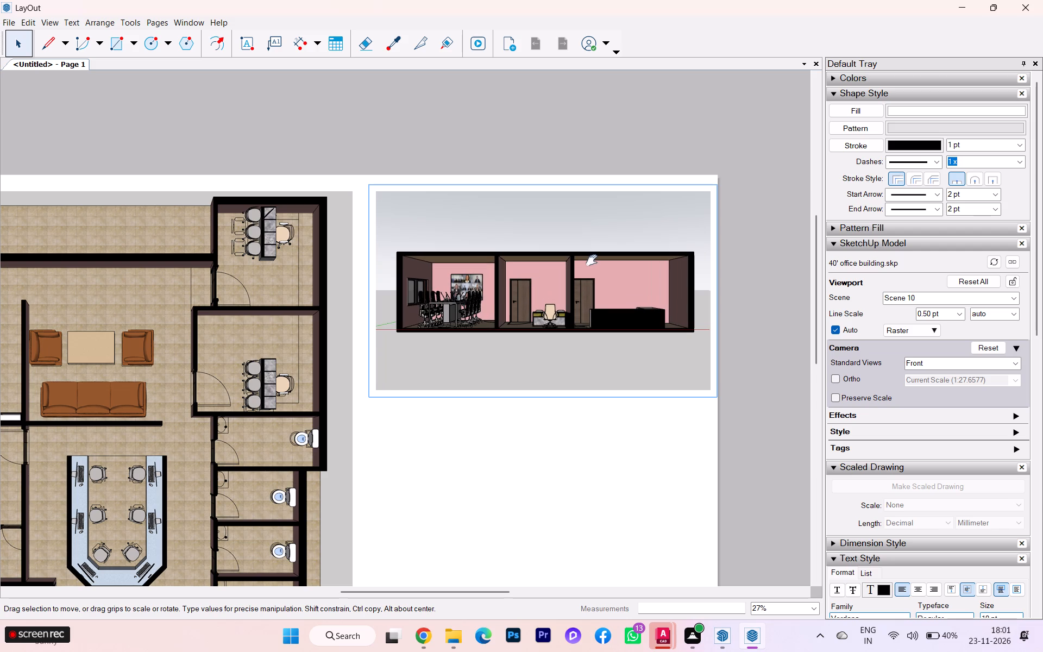
scroll(488, 300, "up", 3)
scroll(488, 300, "down", 2)
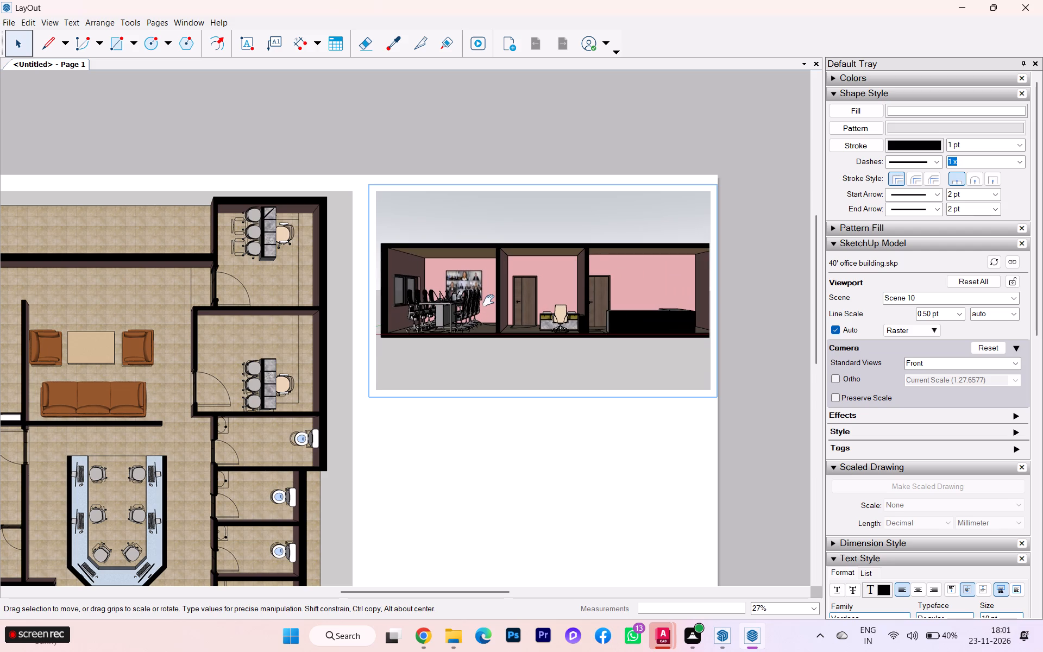
scroll(488, 300, "down", 1)
scroll(520, 287, "up", 1)
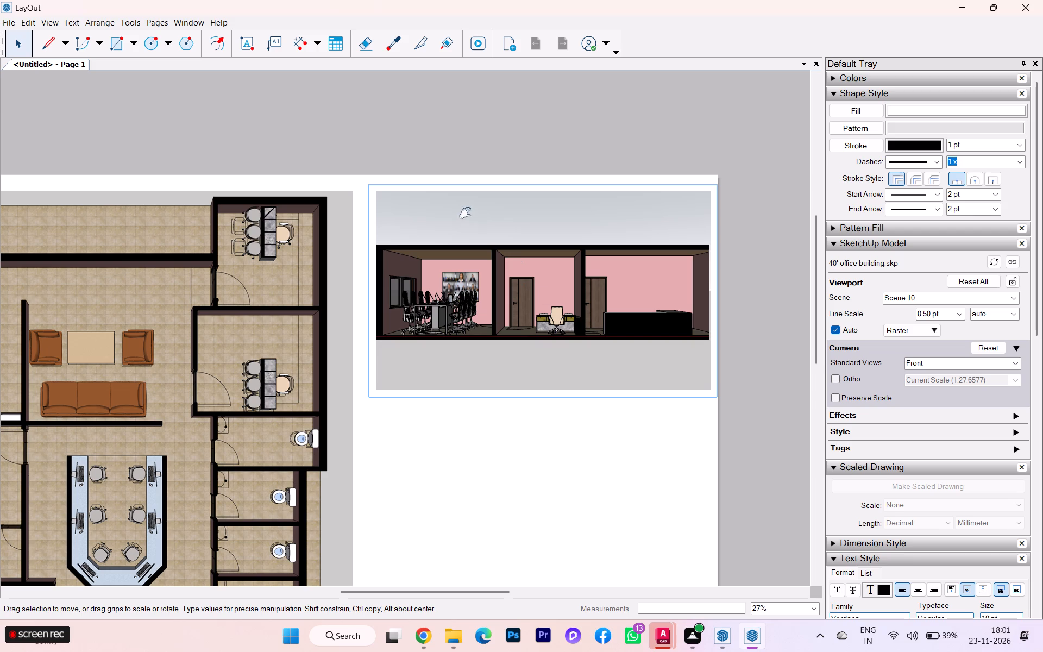
left_click(21, 39)
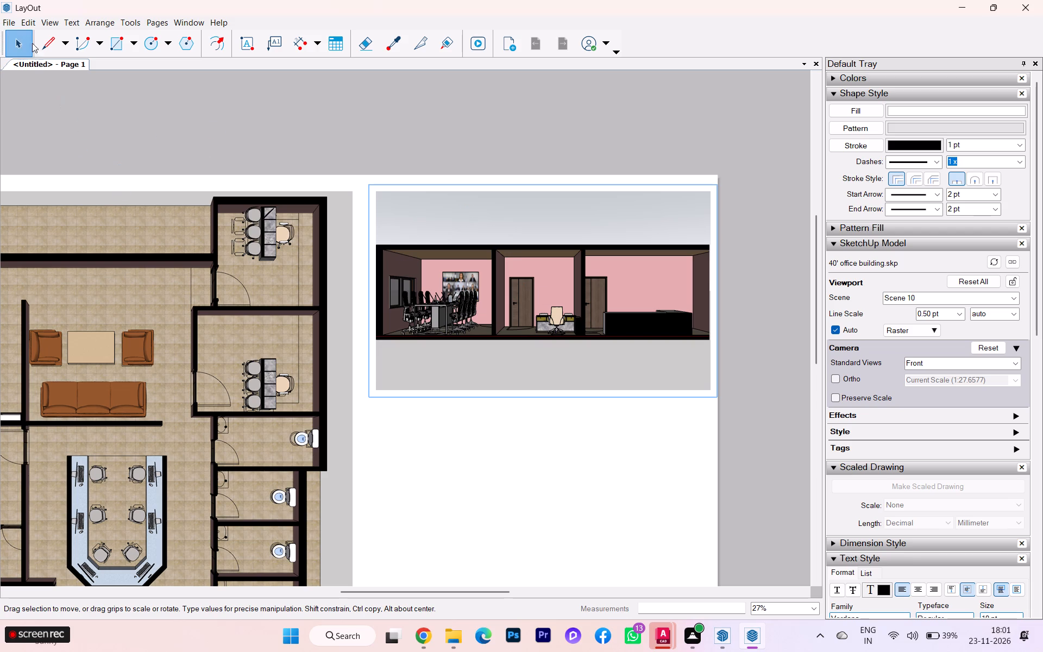
left_click(524, 384)
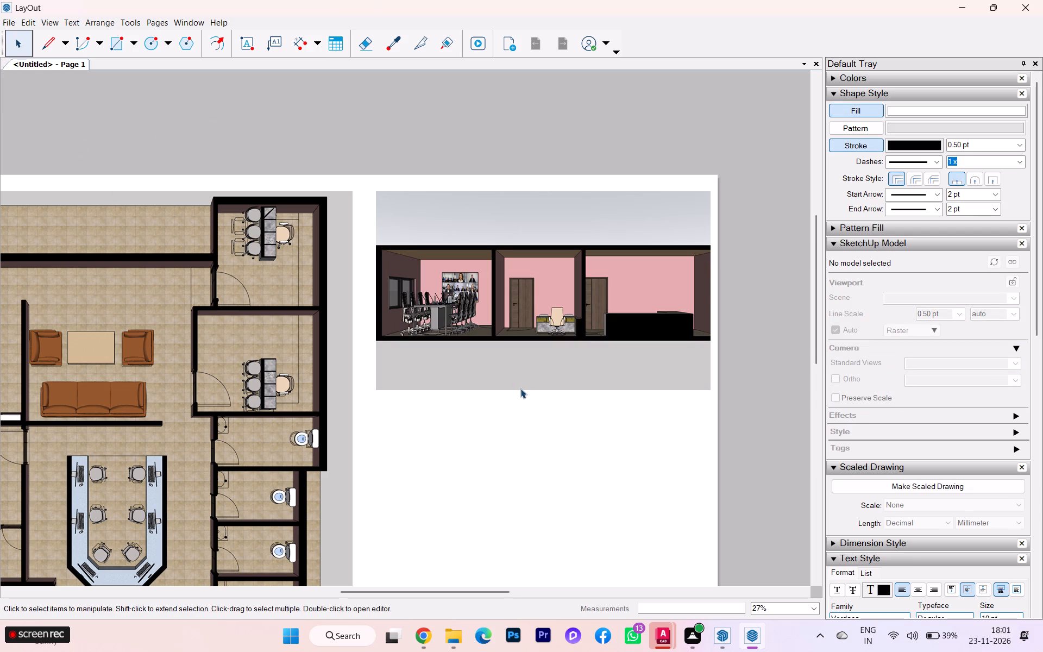
Scale the Scene 10 viewport up slightly in proportion, keeping its upper edge in place.
left_click(517, 393)
left_click_drag(538, 392, 539, 392)
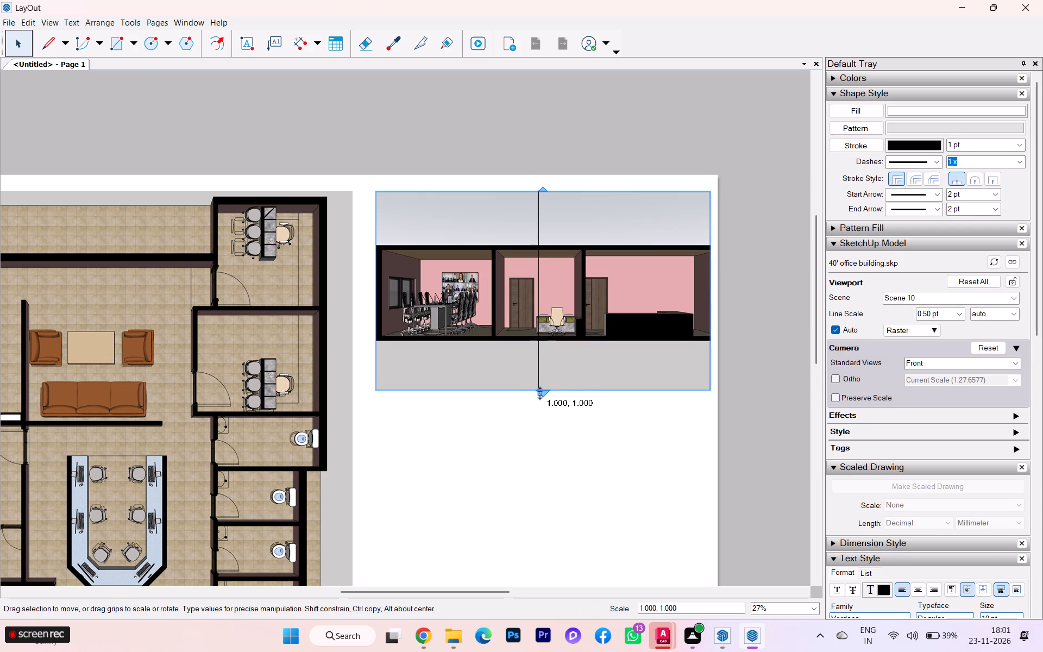
left_click_drag(539, 392, 544, 369)
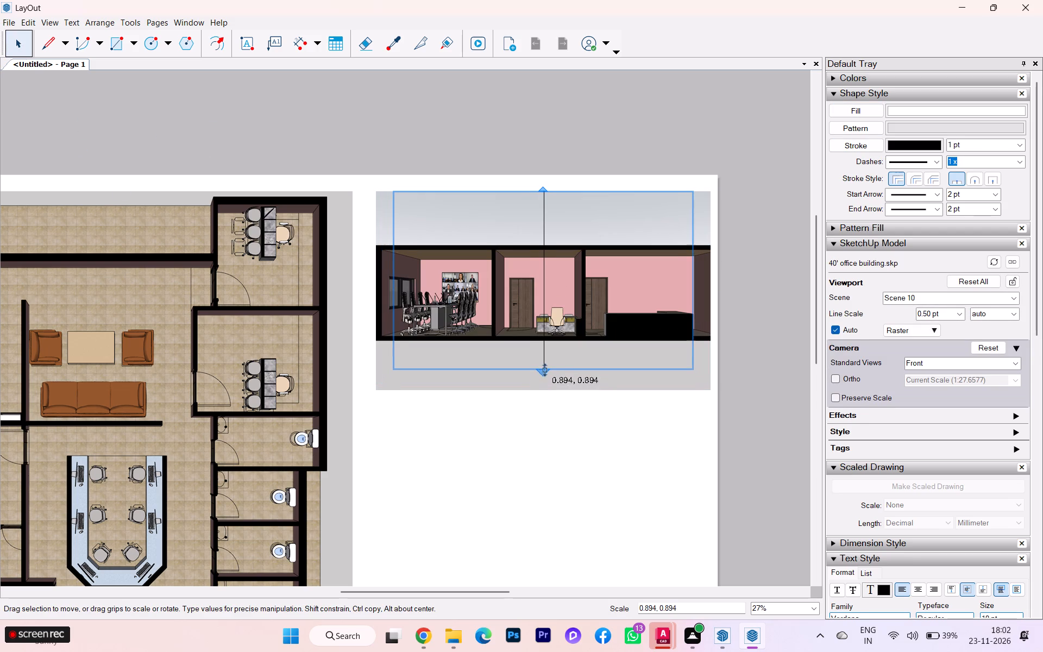
left_click_drag(544, 369, 529, 374)
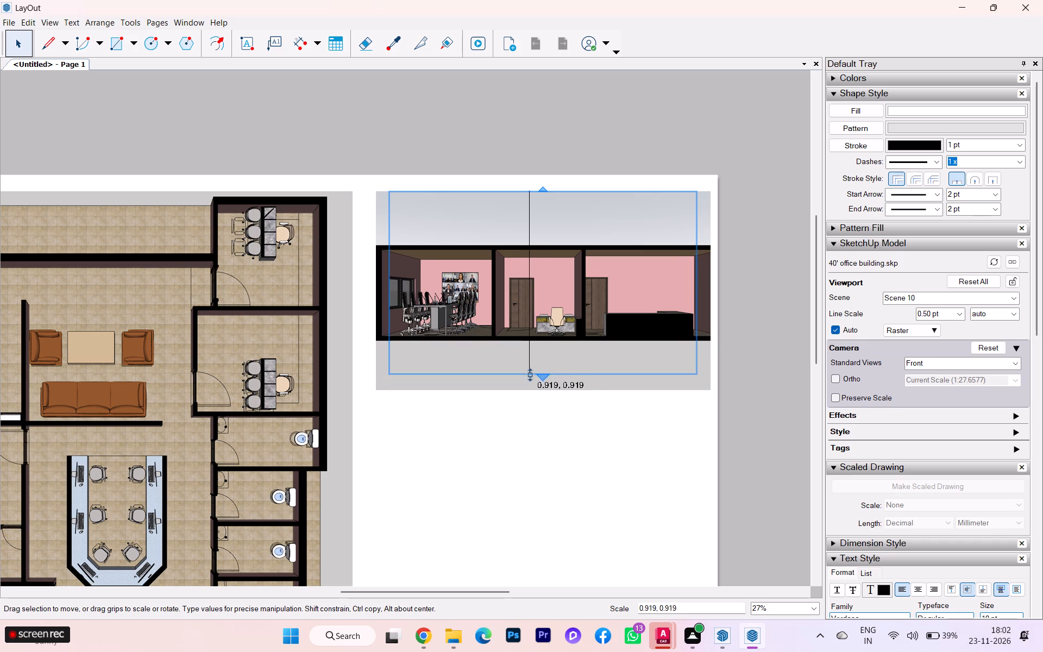
left_click_drag(529, 374, 531, 399)
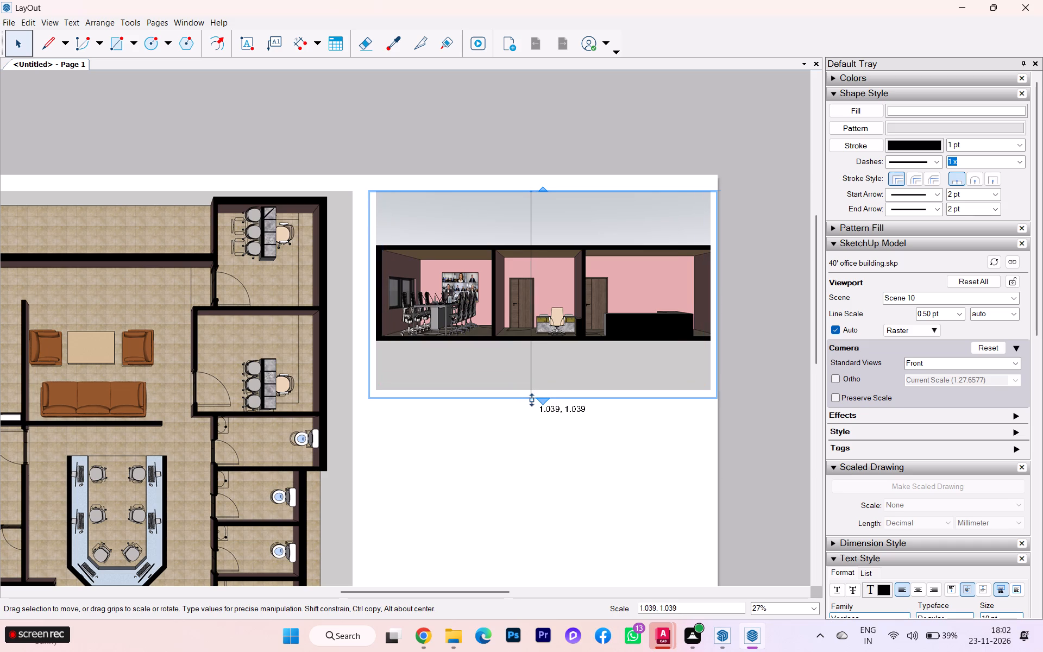
left_click_drag(531, 399, 531, 403)
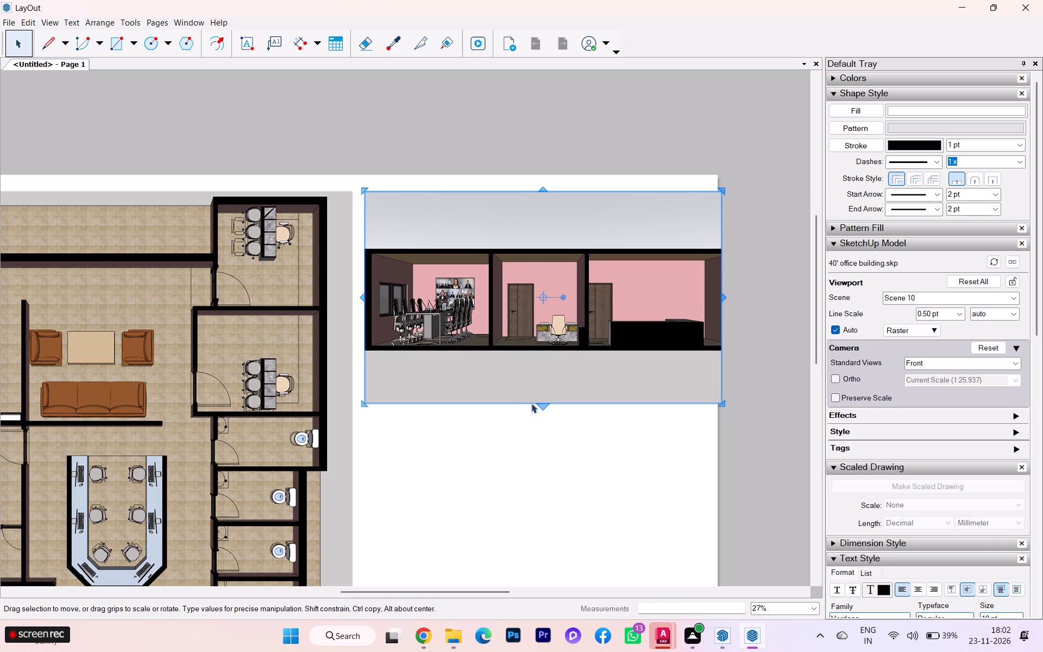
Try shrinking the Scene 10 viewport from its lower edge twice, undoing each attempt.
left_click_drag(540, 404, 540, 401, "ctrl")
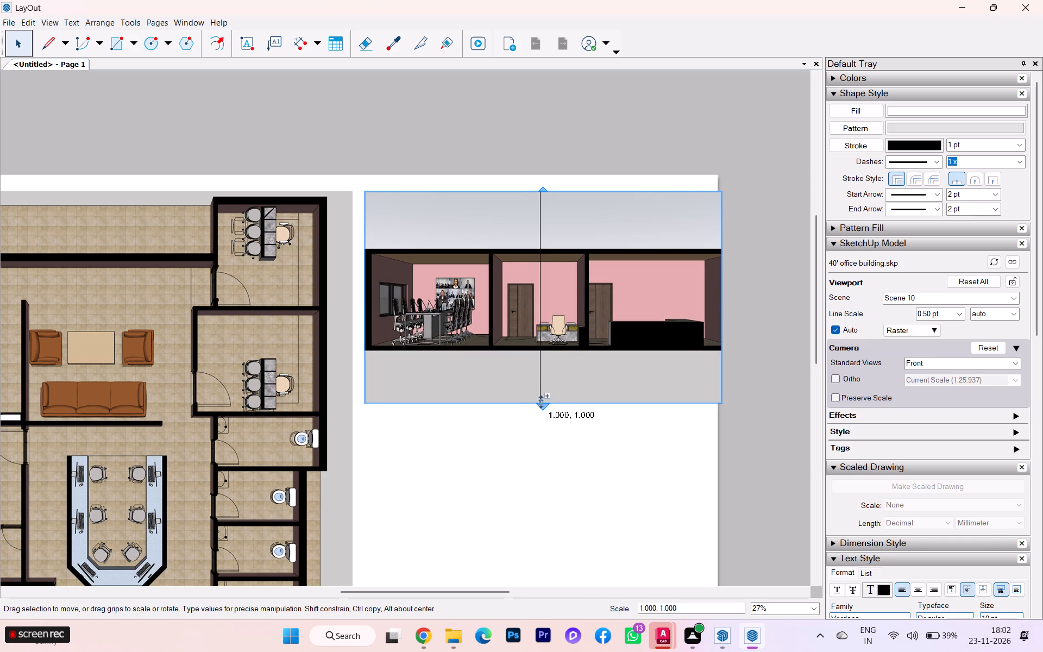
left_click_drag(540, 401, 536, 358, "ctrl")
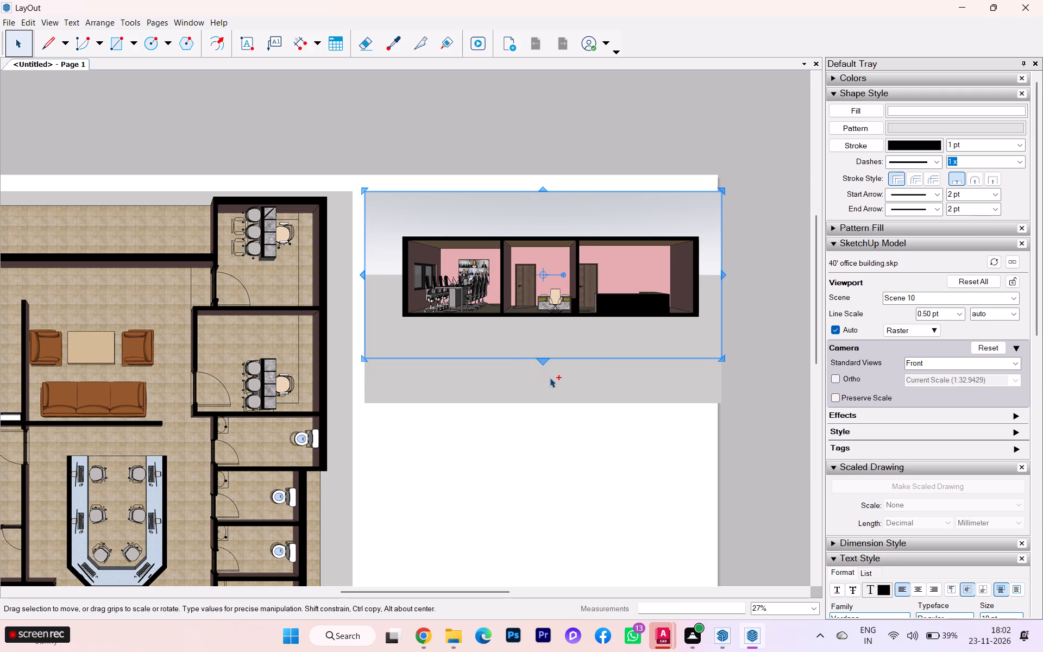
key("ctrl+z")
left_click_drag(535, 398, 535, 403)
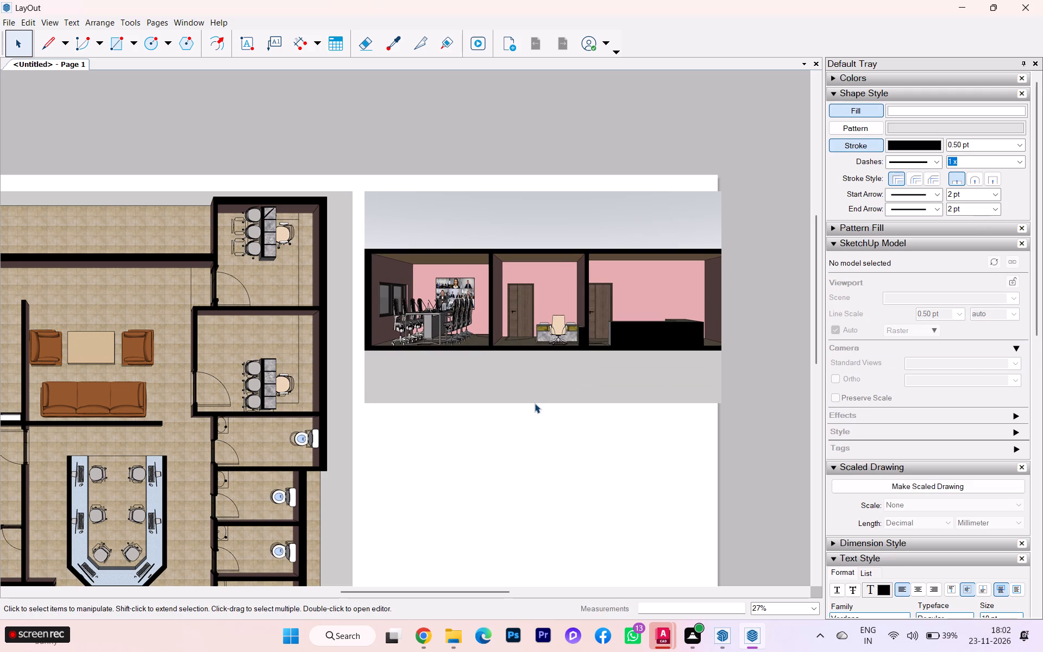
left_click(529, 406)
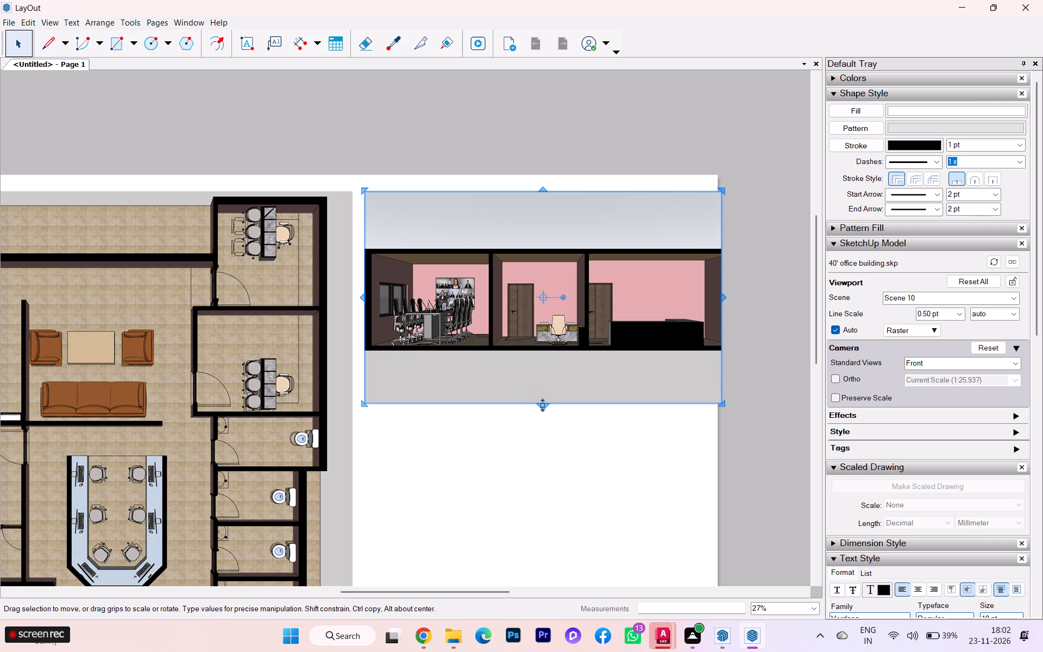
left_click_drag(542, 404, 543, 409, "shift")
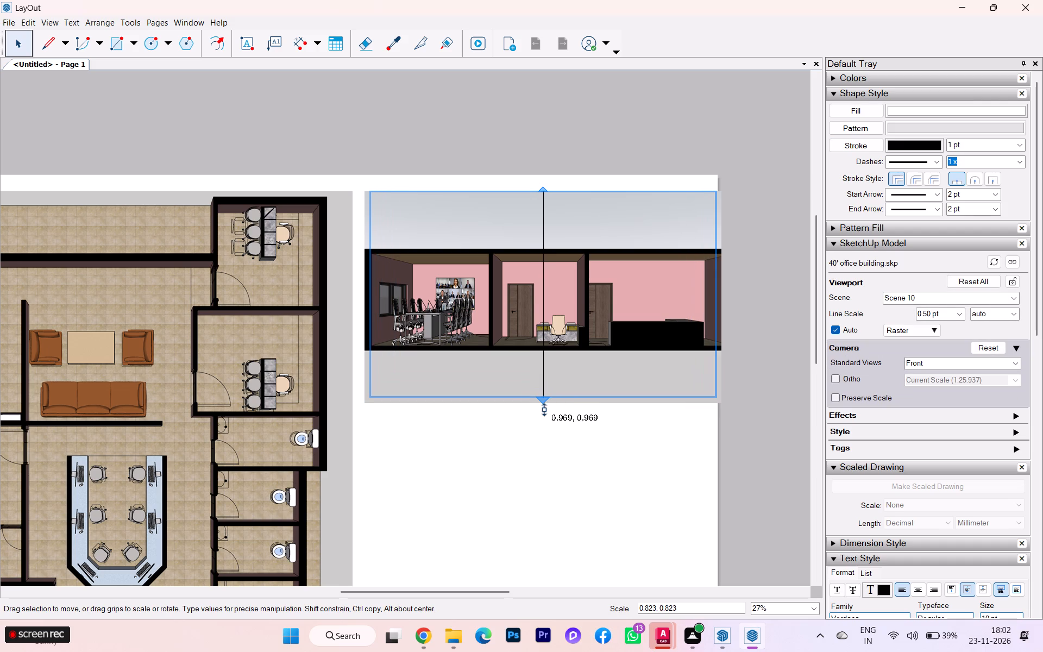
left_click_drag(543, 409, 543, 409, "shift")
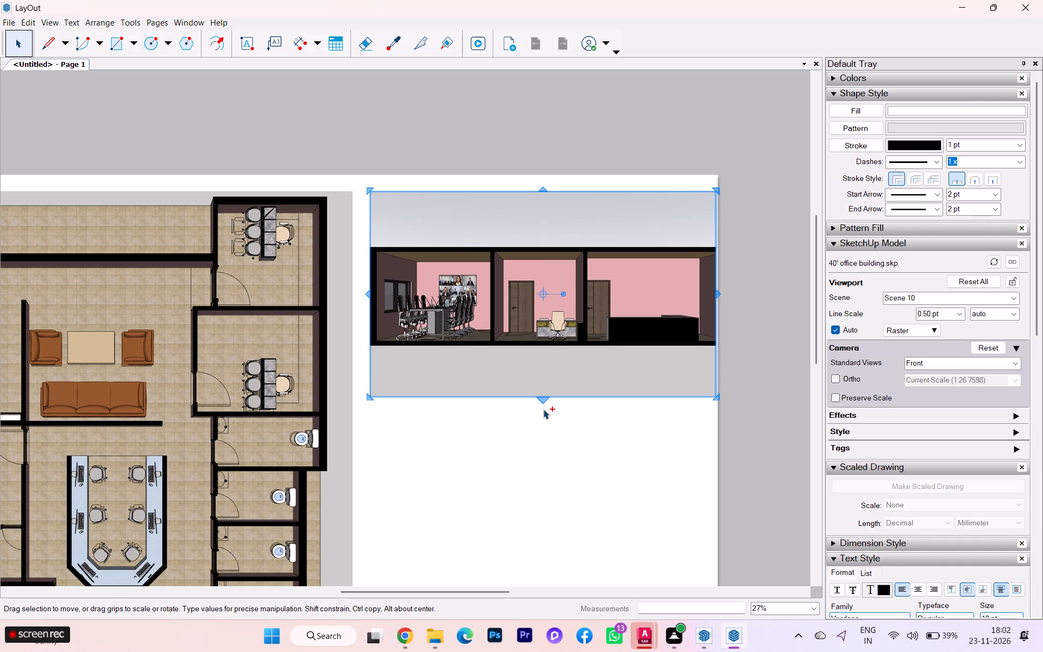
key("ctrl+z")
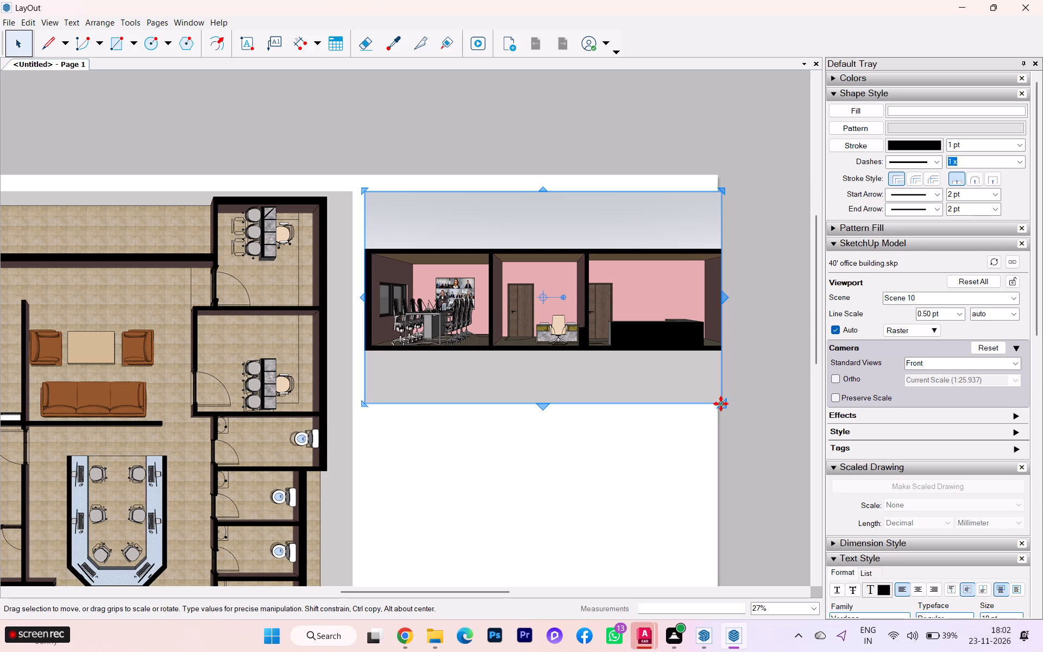
Reduce the Scene 10 viewport frame's height by about a fifth while keeping its width.
left_click(720, 403)
left_click_drag(722, 407, 723, 362)
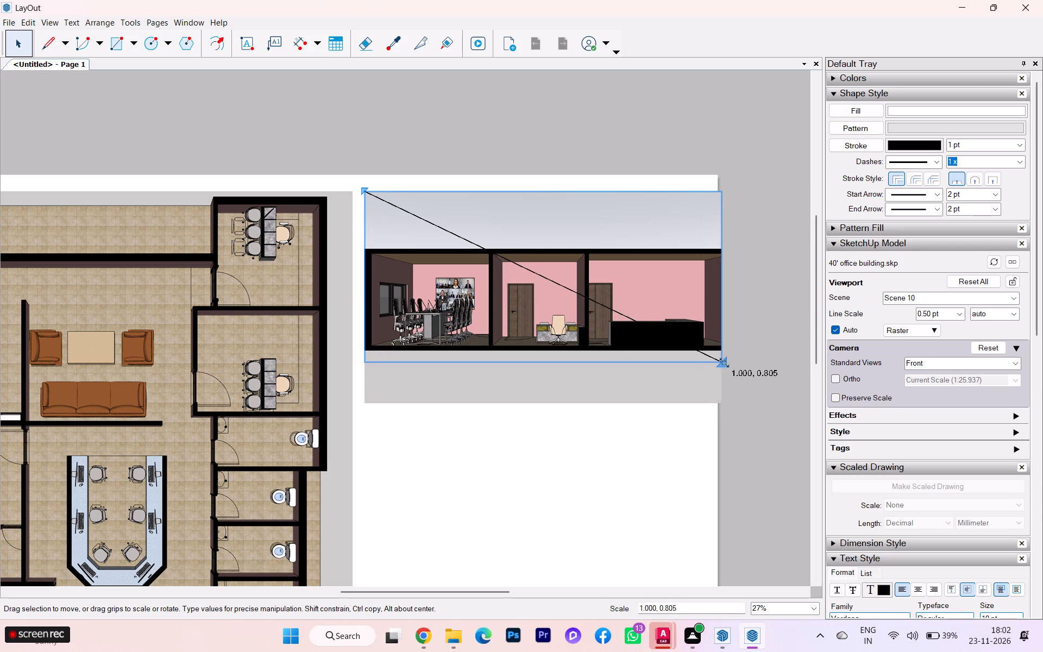
left_click_drag(723, 362, 724, 358)
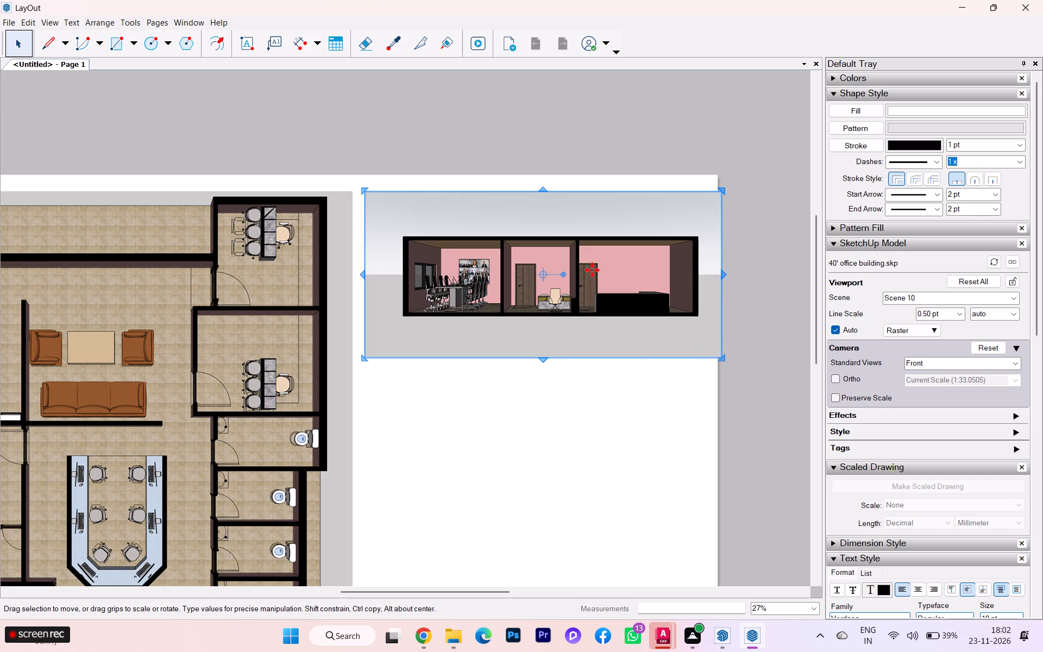
Zoom the Scene 10 viewport's camera until the front section spans the frame's full width, and close its 3D view.
double_click(538, 272)
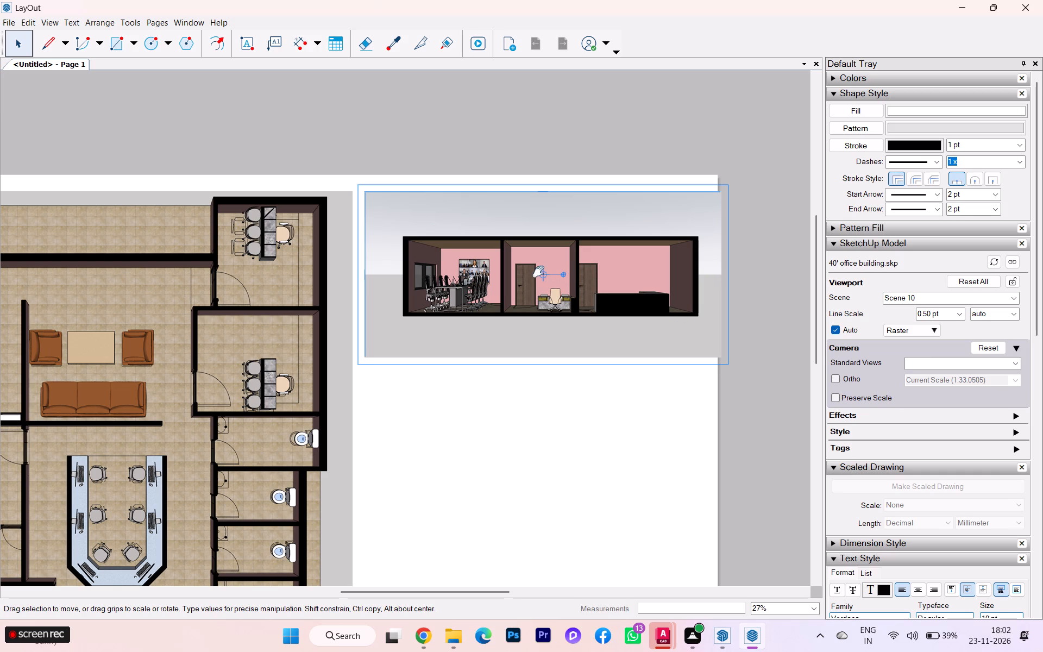
scroll(538, 272, "up", 10)
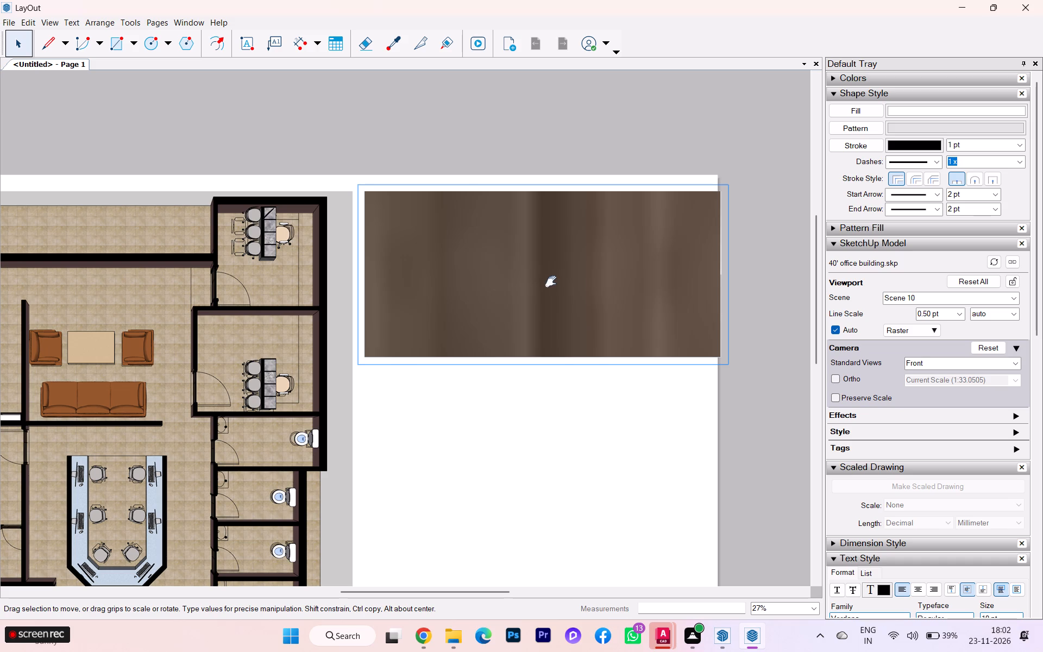
scroll(551, 281, "down", 4)
scroll(551, 281, "up", 1)
scroll(551, 281, "down", 15)
scroll(553, 291, "up", 1)
scroll(553, 291, "down", 3)
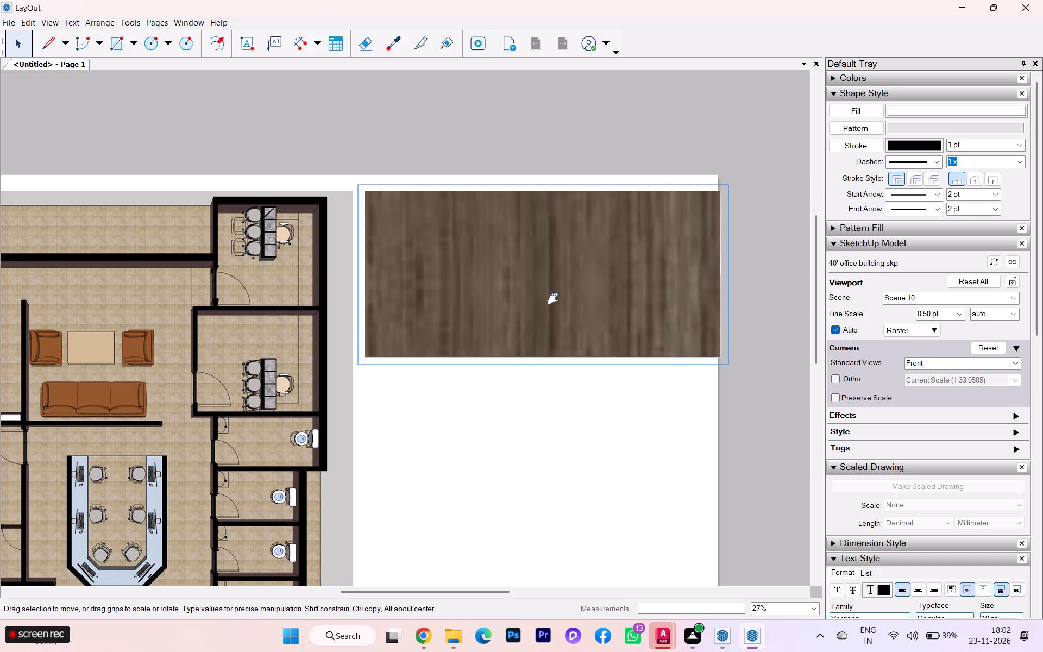
scroll(553, 298, "down", 12)
scroll(553, 300, "up", 2)
scroll(553, 300, "down", 6)
scroll(553, 302, "up", 1)
scroll(553, 303, "down", 10)
scroll(555, 305, "up", 2)
scroll(555, 305, "down", 10)
scroll(585, 298, "up", 1)
scroll(585, 298, "down", 4)
scroll(592, 298, "up", 2)
scroll(592, 298, "down", 5)
scroll(585, 302, "up", 1)
scroll(585, 302, "down", 4)
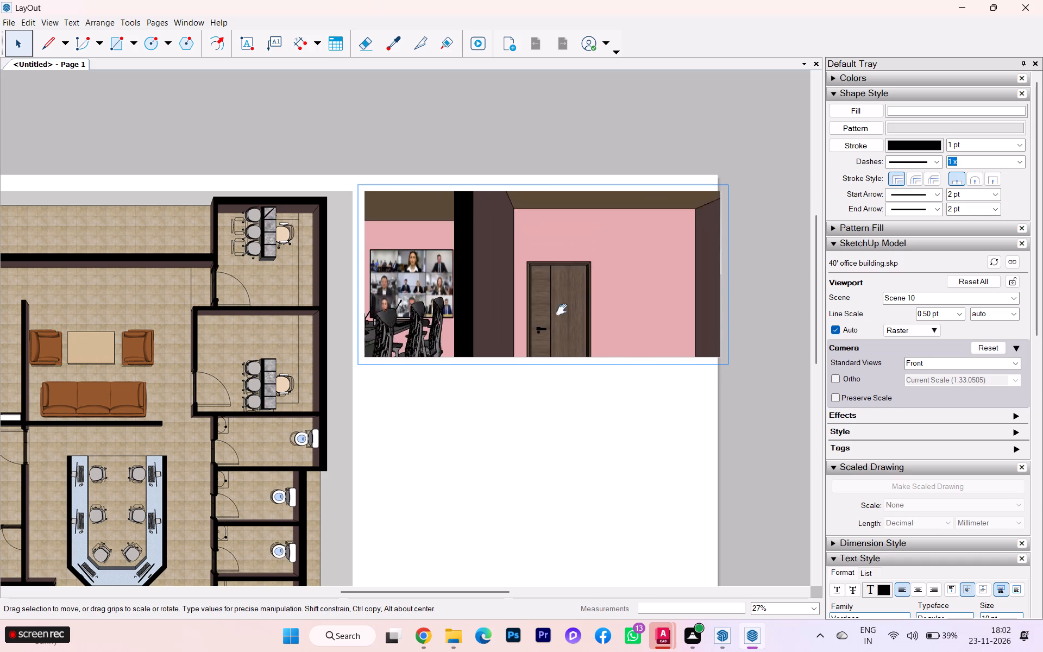
scroll(562, 310, "down", 3)
scroll(562, 310, "up", 2)
scroll(562, 310, "down", 8)
scroll(561, 310, "up", 1)
scroll(561, 310, "down", 2)
scroll(374, 277, "down", 1)
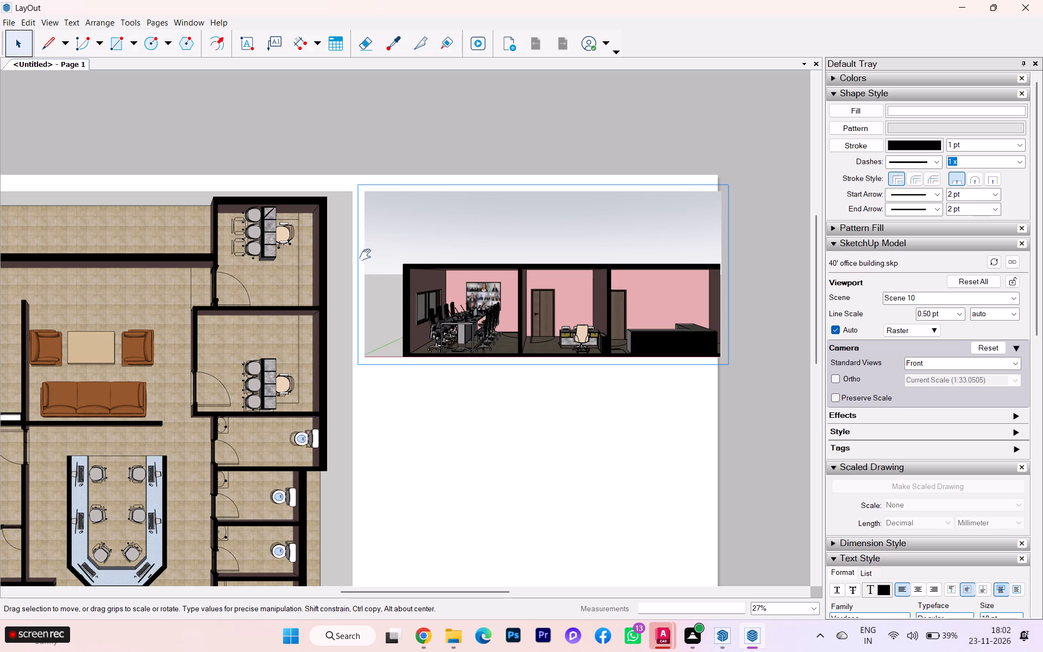
scroll(372, 249, "down", 3)
scroll(479, 329, "up", 1)
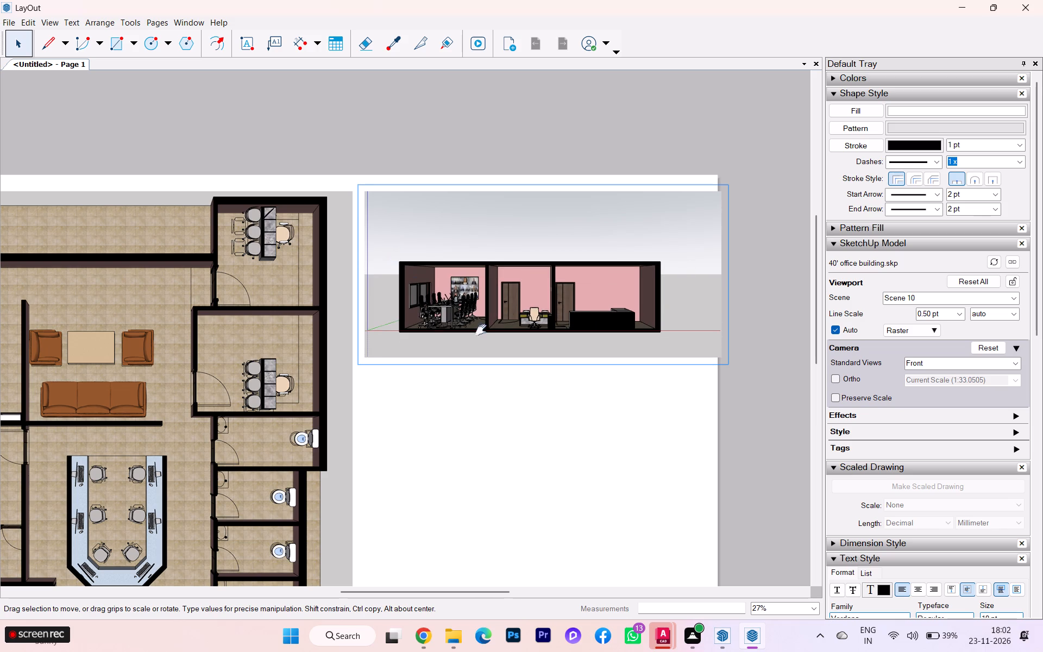
scroll(481, 330, "up", 2)
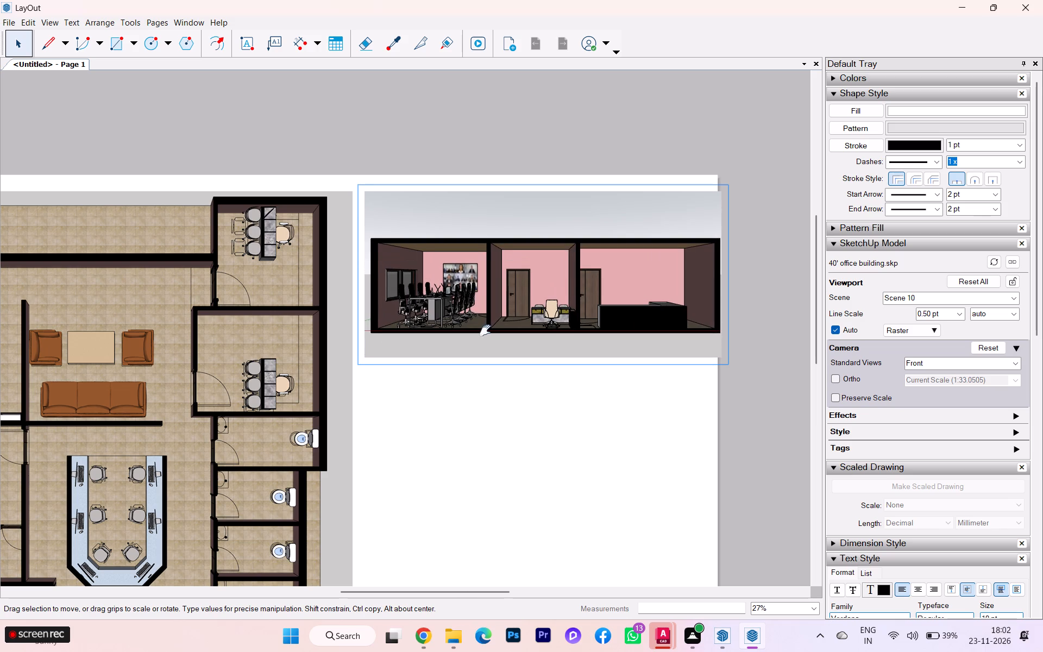
scroll(485, 330, "up", 1)
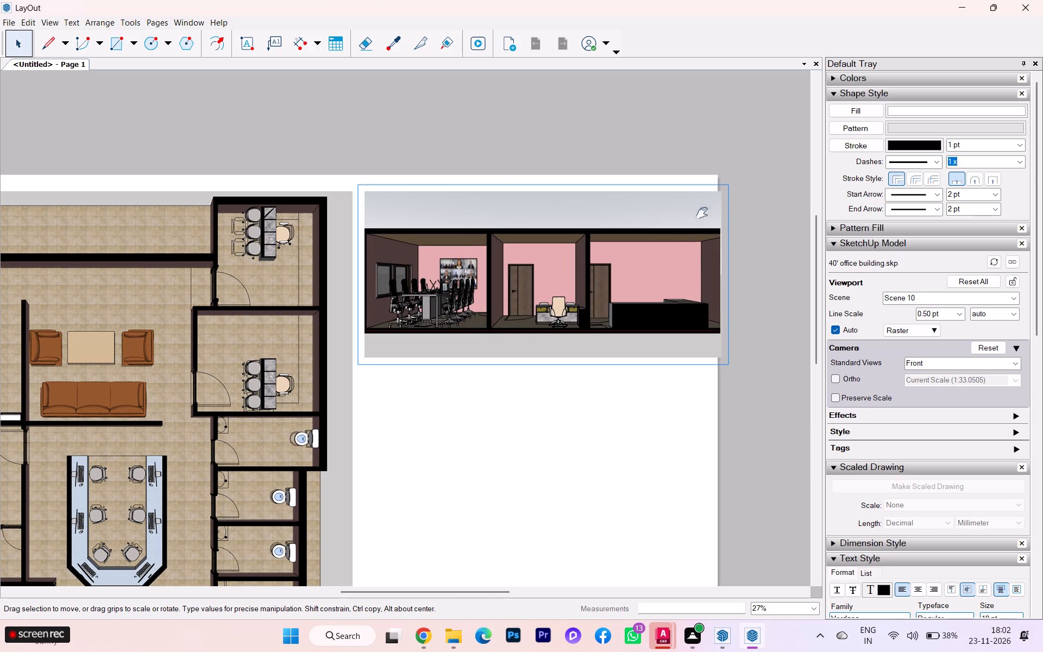
left_click(700, 209)
left_click(709, 196)
left_click(722, 187)
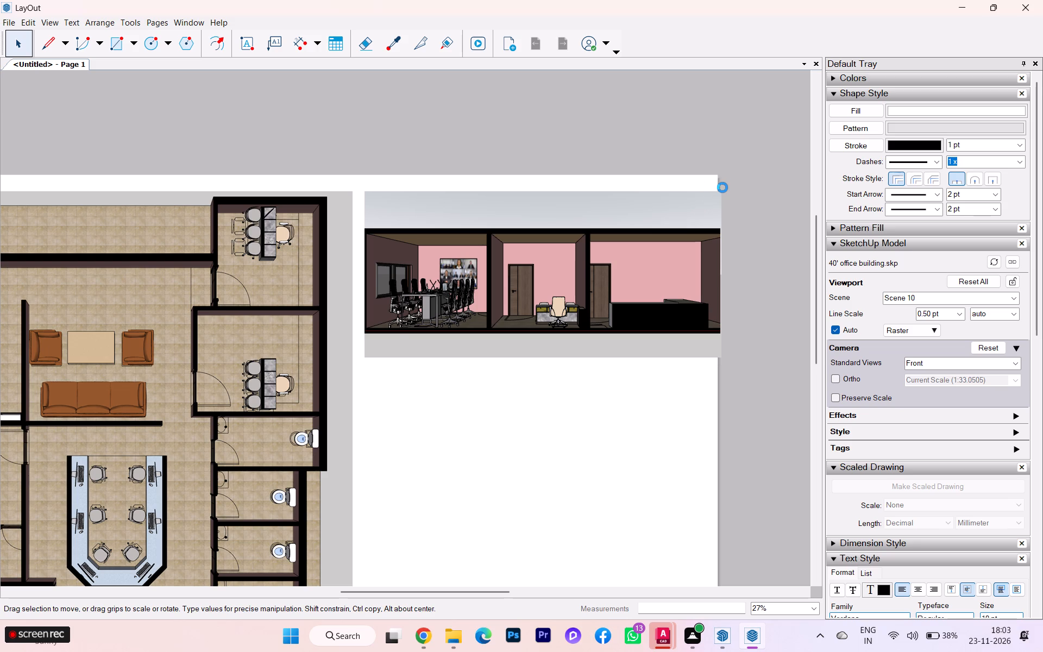
Pull the Scene 10 viewport's outer side edge inside the sheet and extend its inner edge to meet the floor plan viewport.
left_click(703, 198)
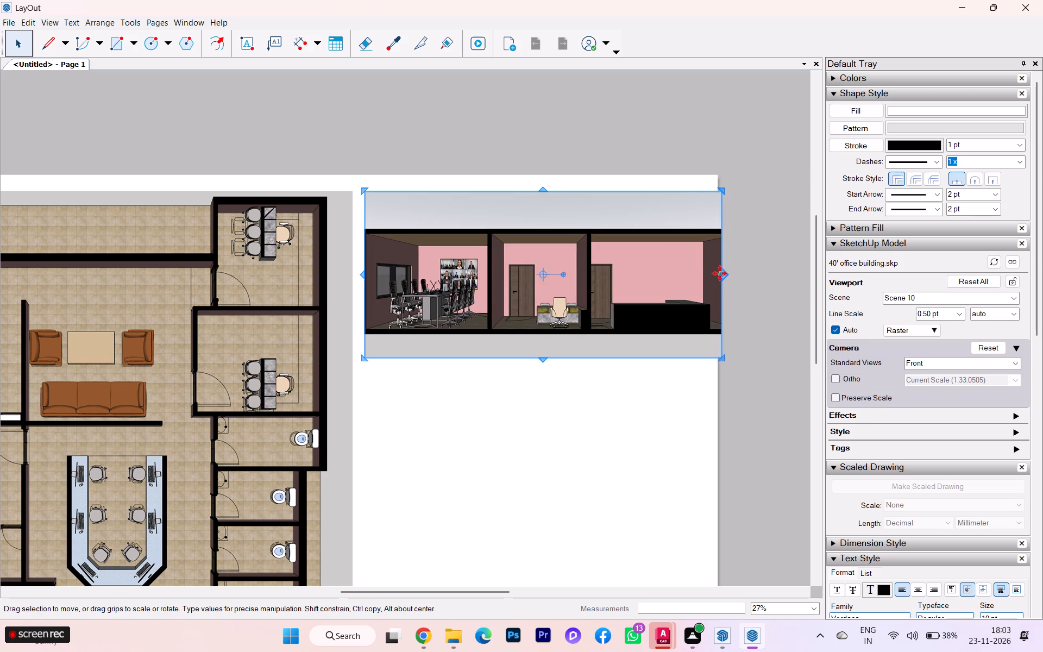
left_click_drag(722, 272, 709, 272)
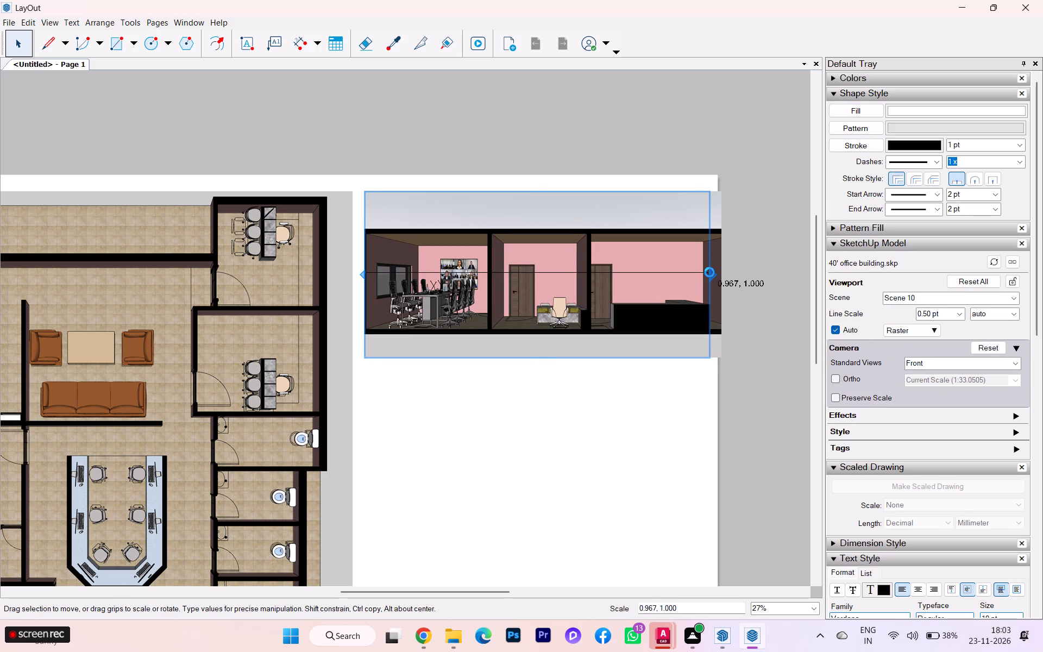
left_click(363, 273)
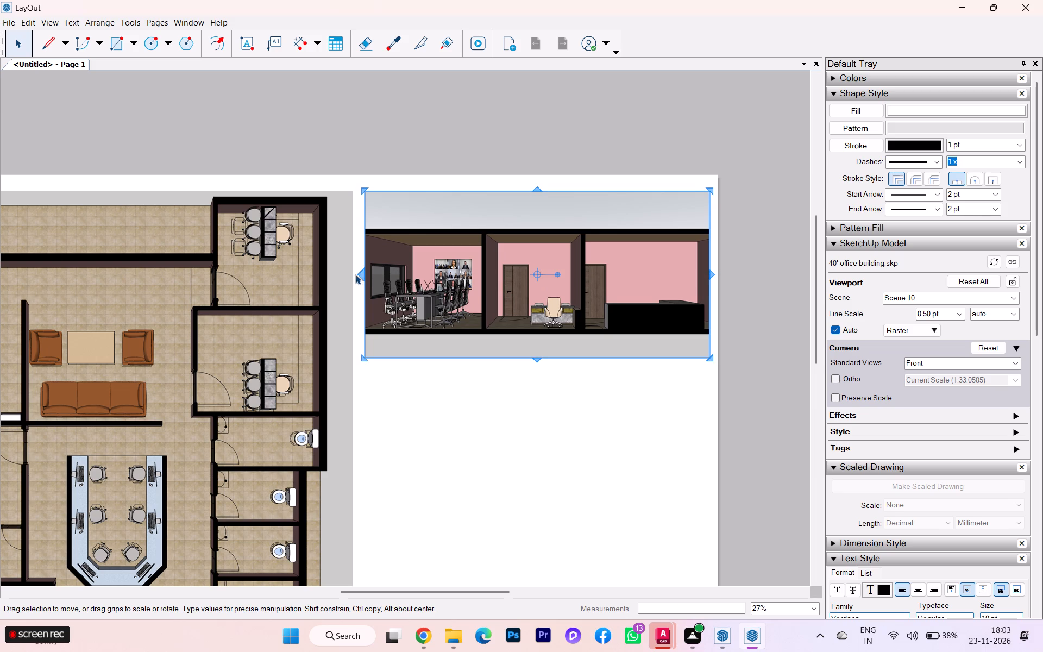
left_click_drag(363, 272, 353, 274)
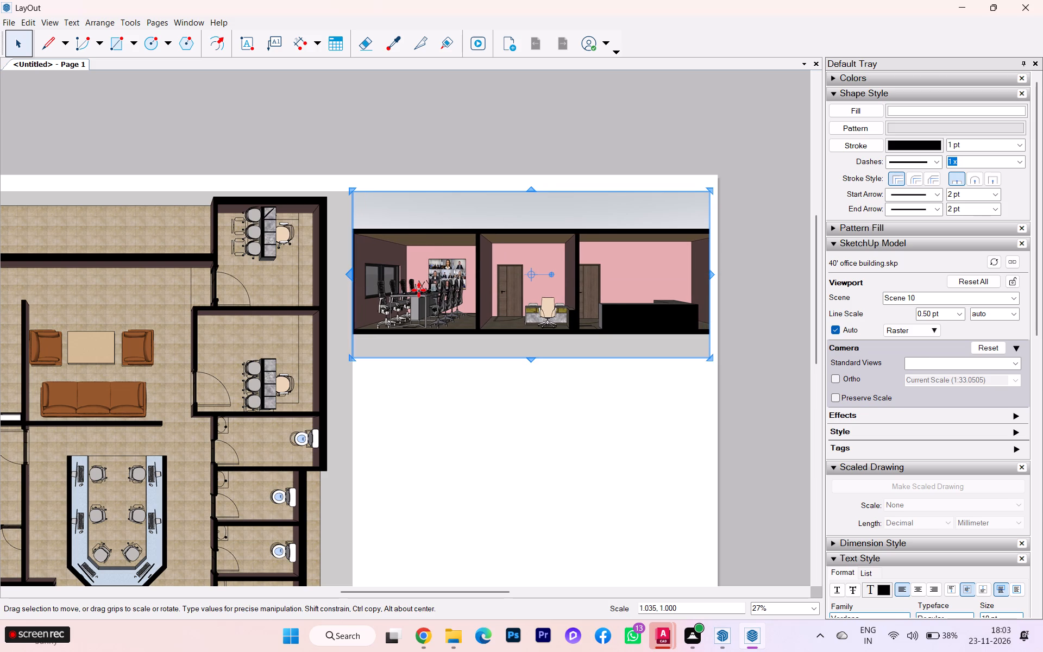
Copy the Scene 10 viewport straight down, leaving a small gap below the original.
scroll(463, 298, "down", 1)
scroll(509, 300, "down", 3)
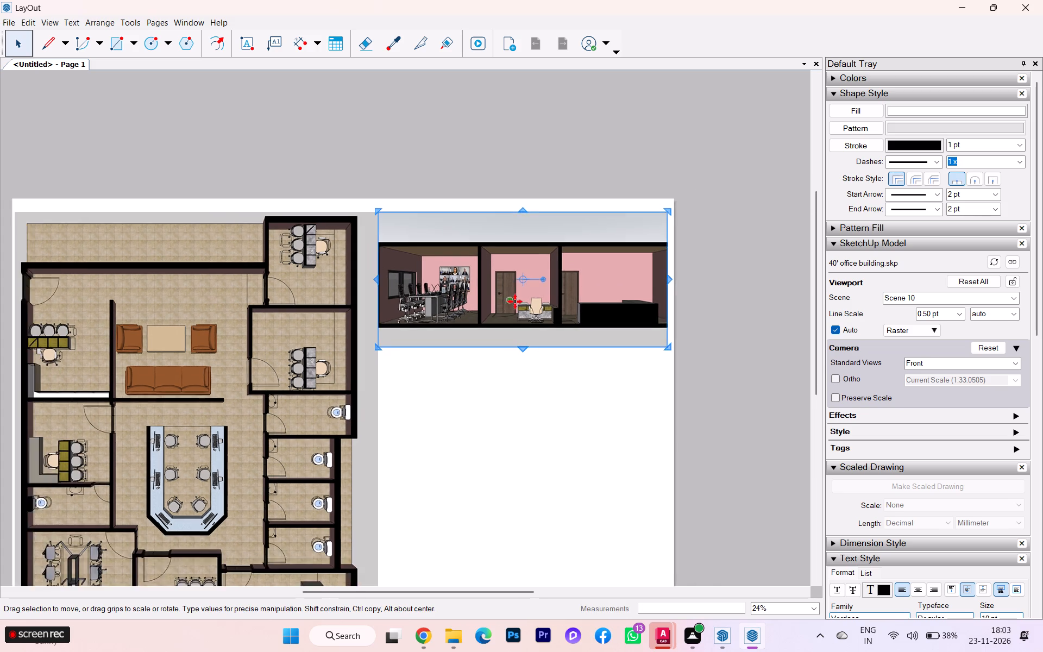
left_click_drag(514, 300, 510, 409)
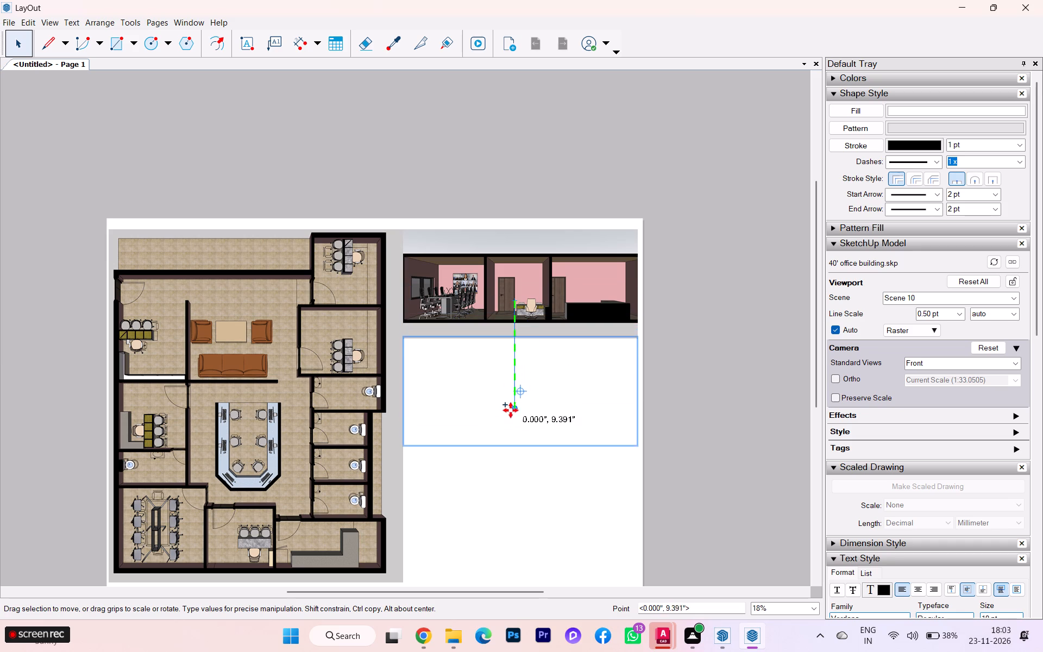
left_click_drag(510, 409, 516, 411)
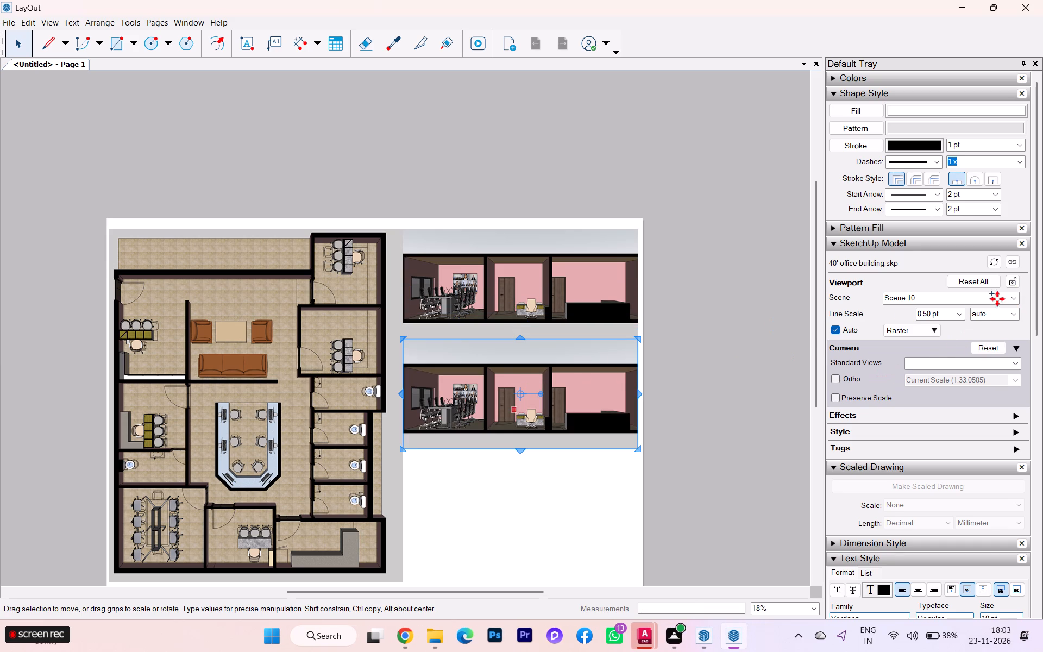
Set the lower section viewport's scene to Scene 9.
left_click(17, 47)
left_click(574, 385)
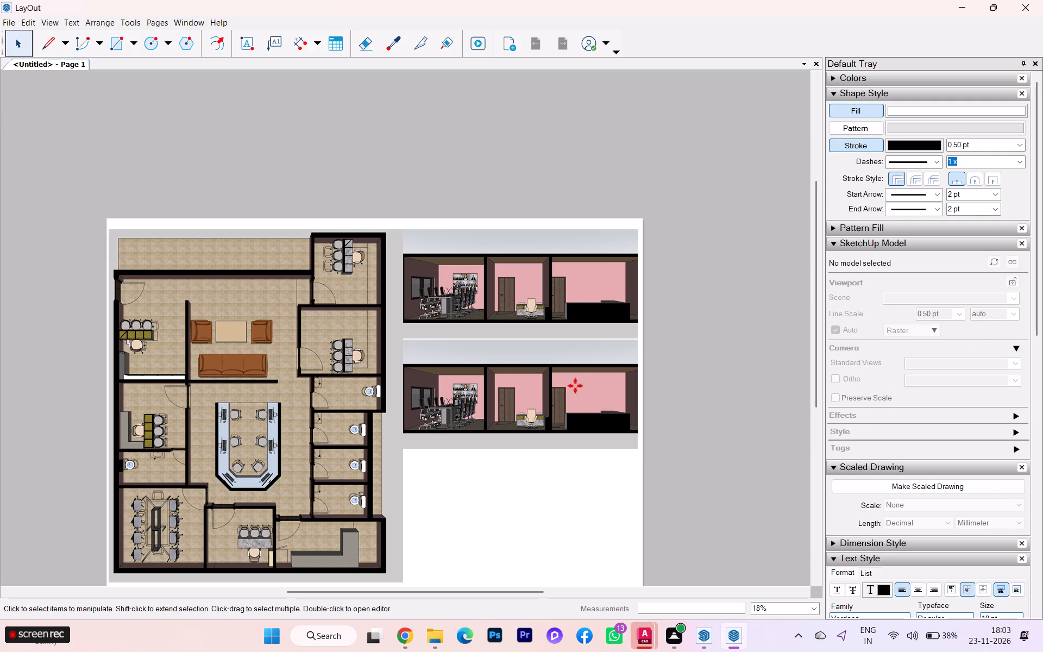
left_click(1016, 296)
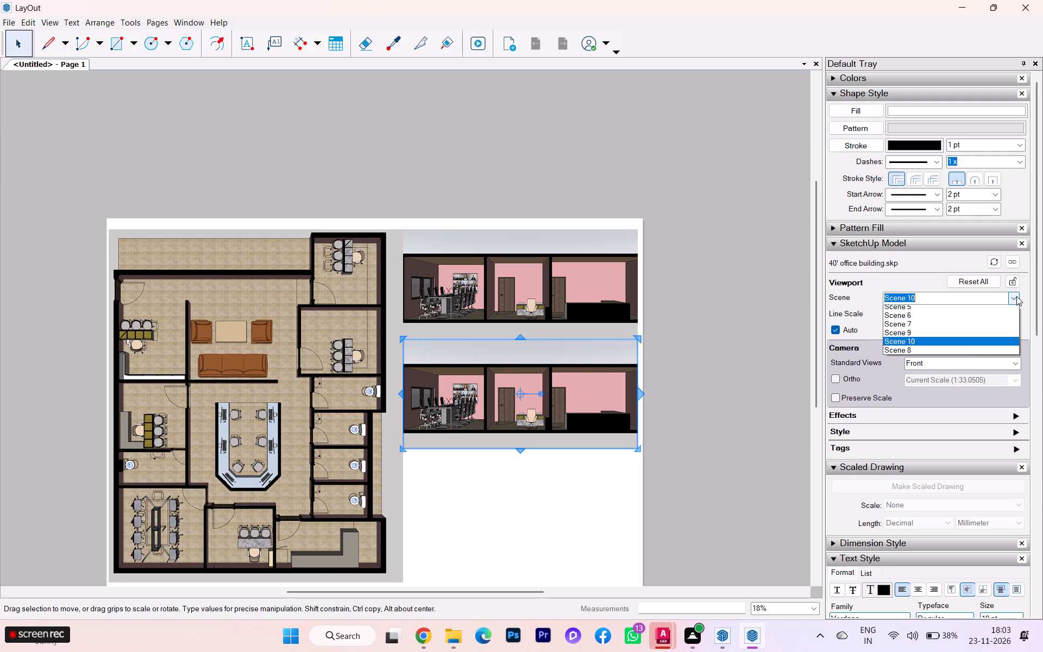
left_click(913, 390)
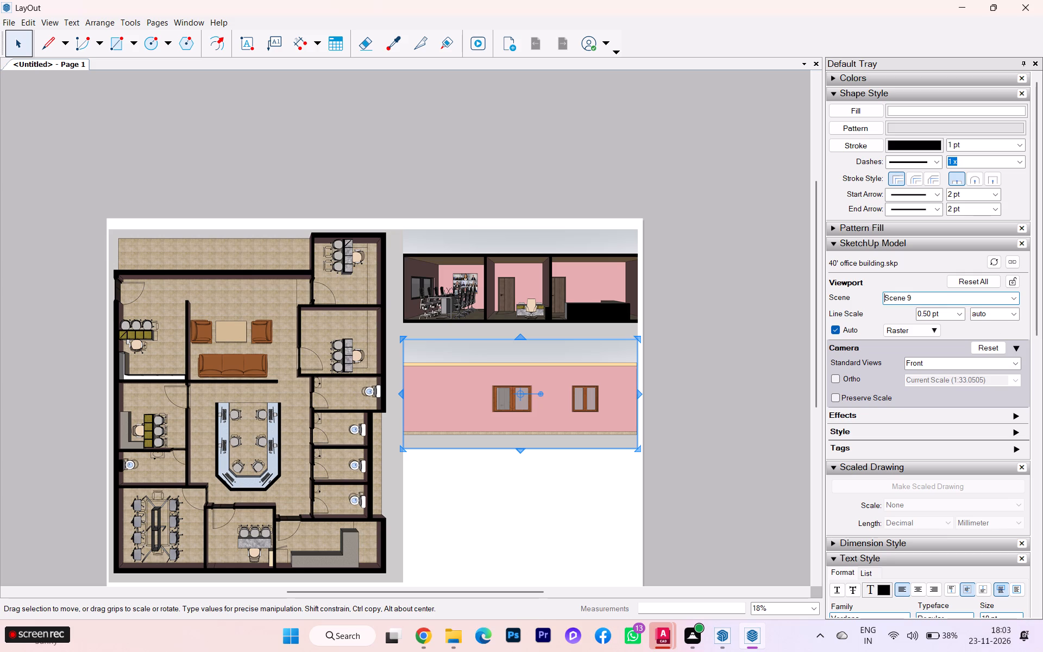
Set the Scene 9 viewport's camera to the Right standard view.
left_click(1009, 364)
left_click(1014, 363)
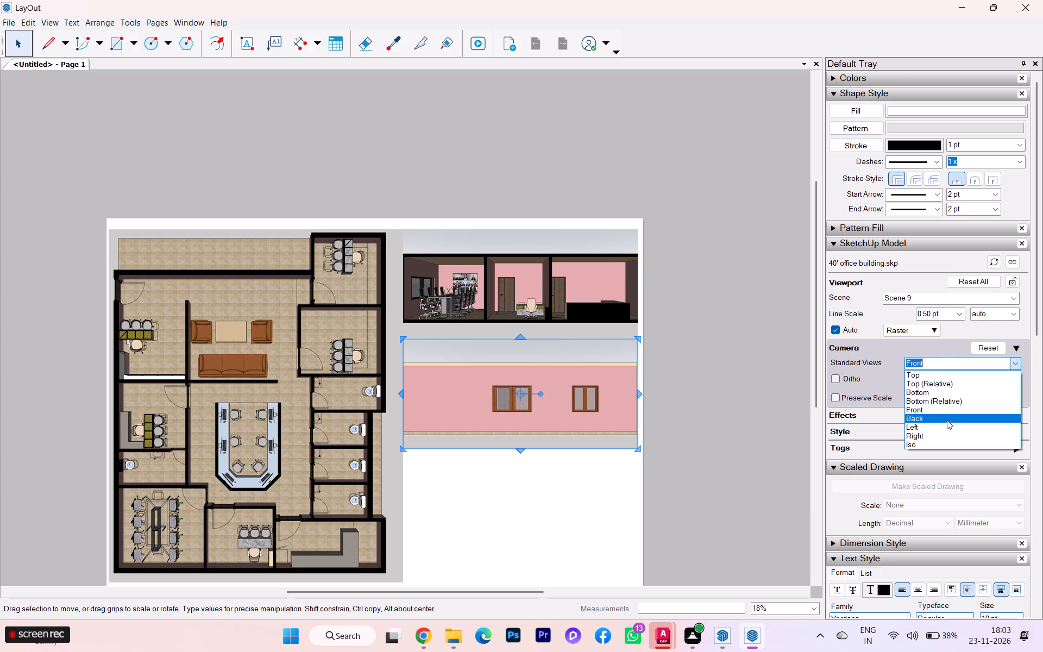
left_click(932, 427)
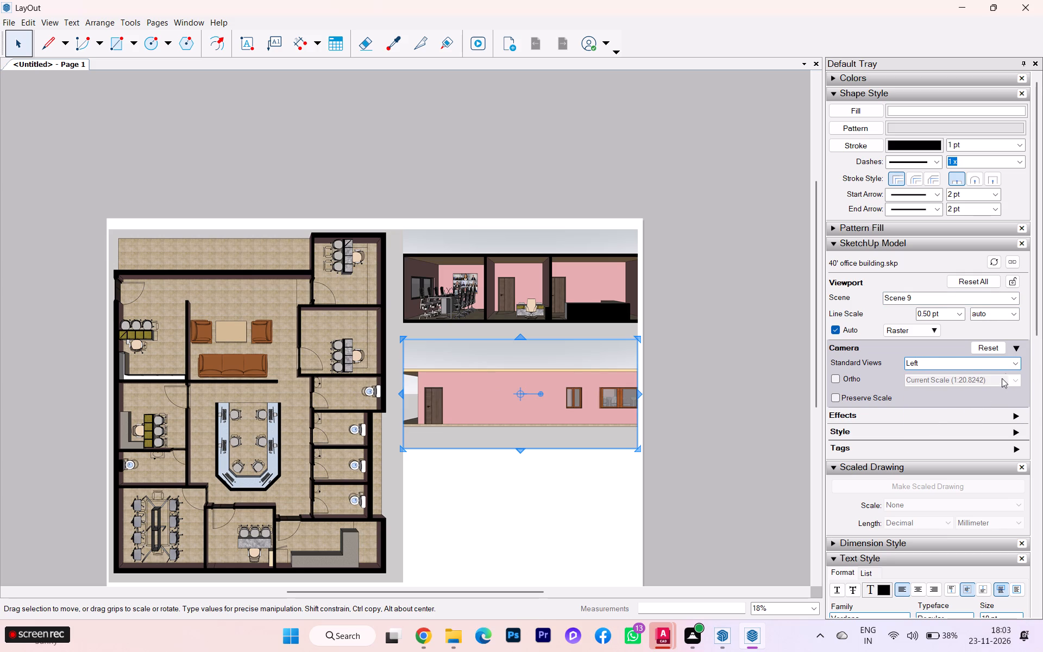
left_click(1014, 367)
left_click(928, 436)
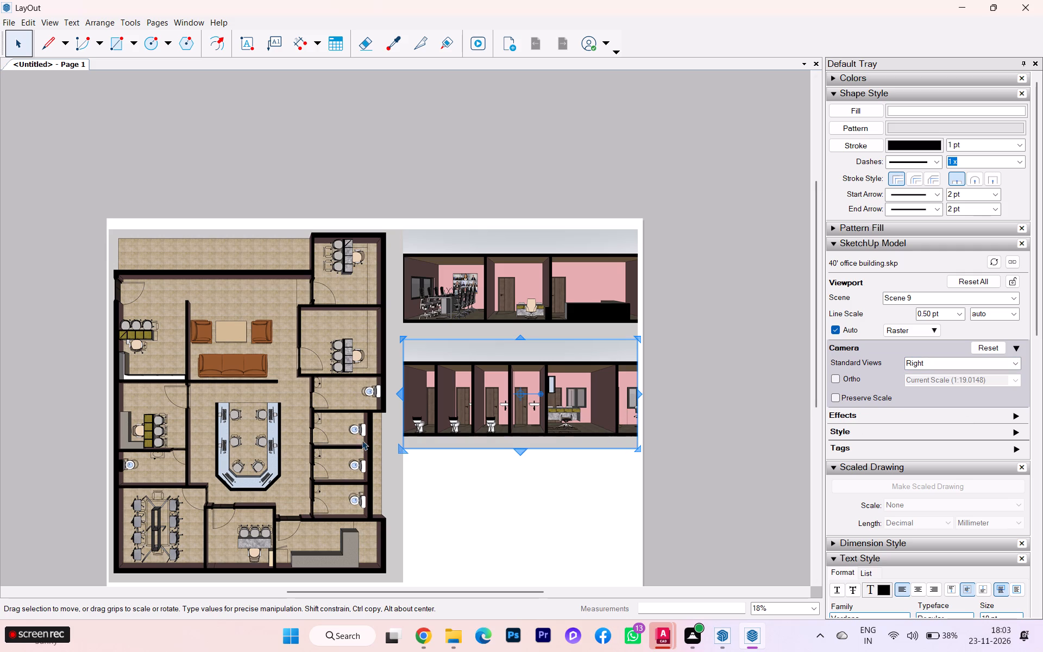
Zoom out and pan the Scene 9 viewport's camera until the row of toilets and offices spans the frame, and close its 3D view.
scroll(359, 427, "up", 2)
scroll(427, 417, "down", 2)
scroll(452, 429, "up", 2)
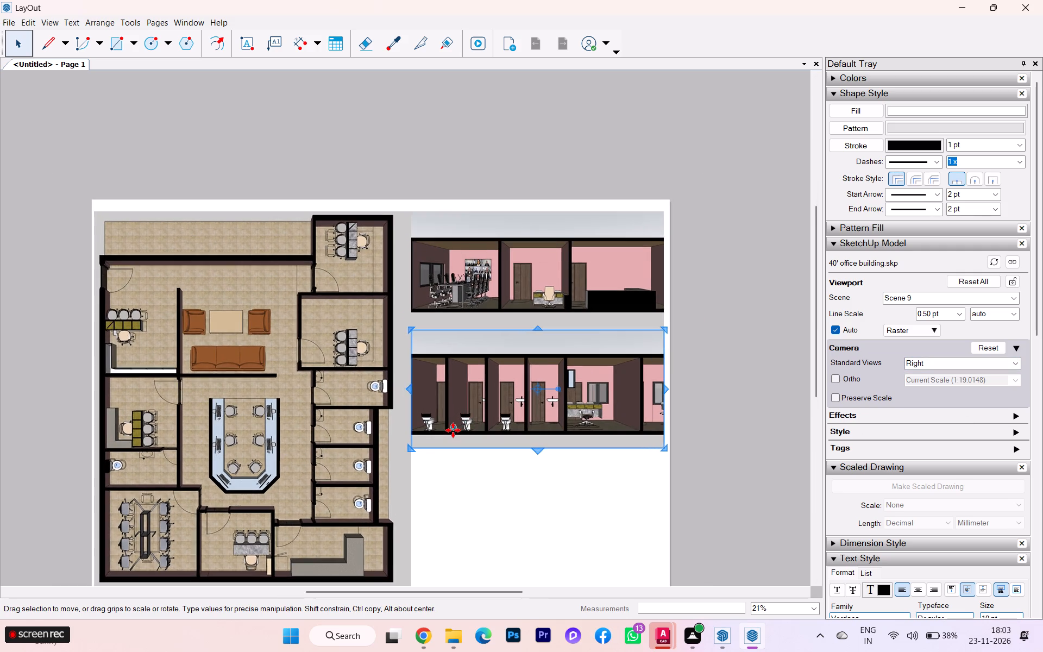
scroll(452, 429, "up", 1)
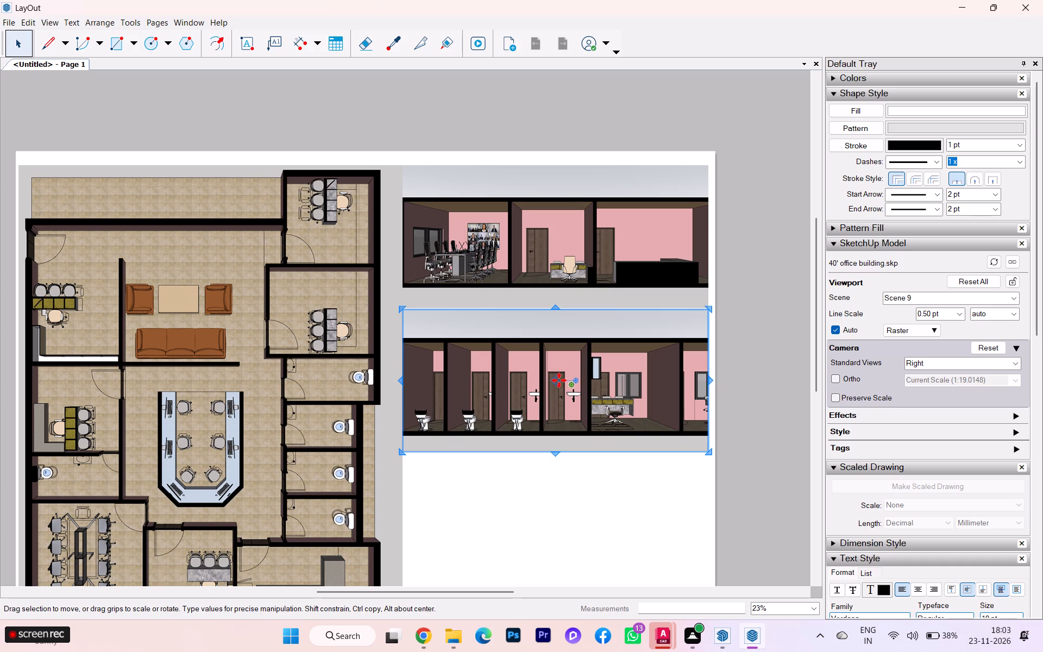
left_click(17, 46)
left_click_drag(61, 72, 76, 105)
left_click(516, 362)
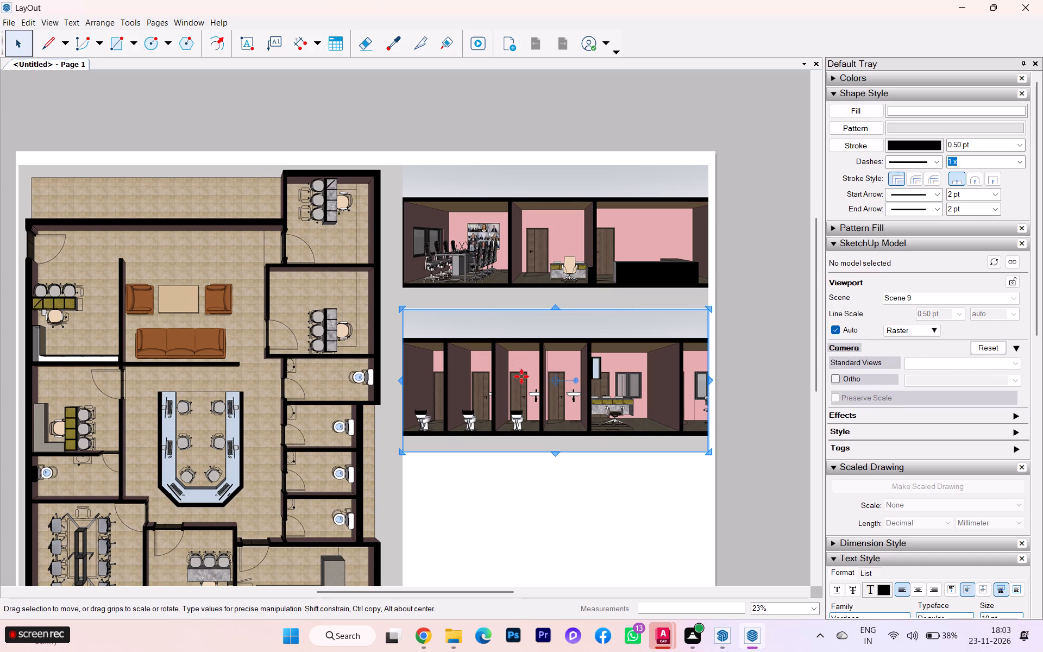
left_click(520, 375)
double_click(555, 381)
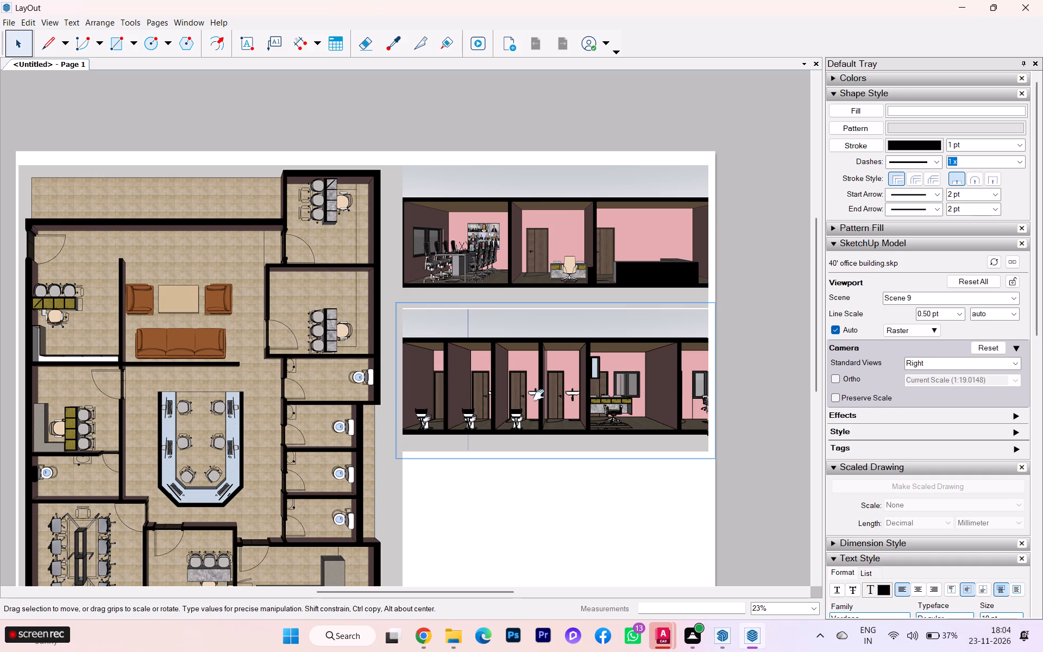
scroll(539, 395, "down", 3)
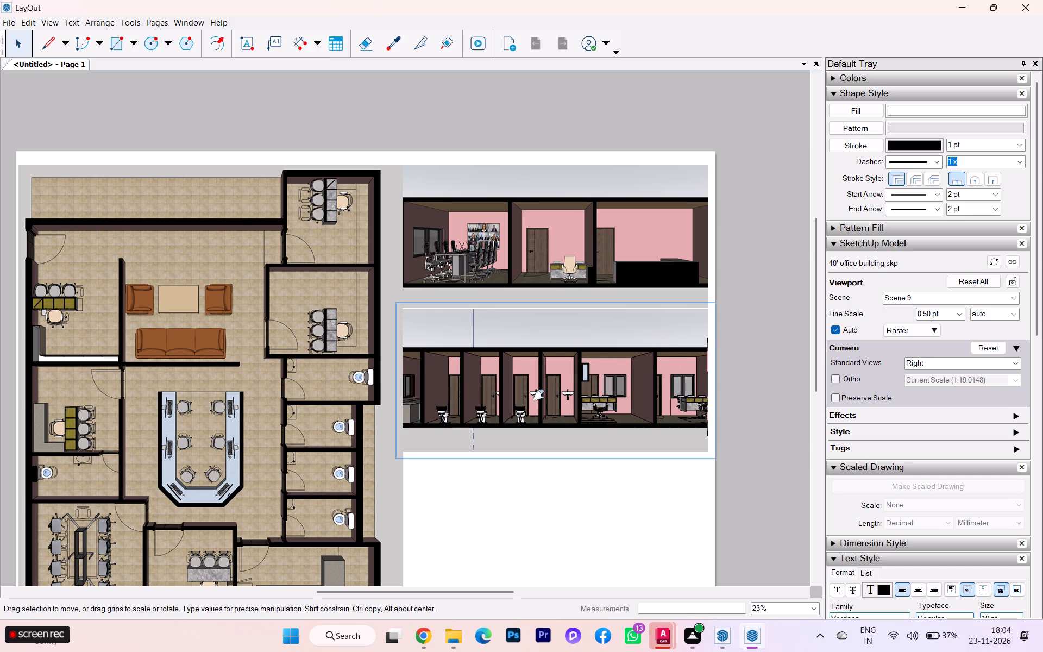
scroll(539, 395, "down", 1)
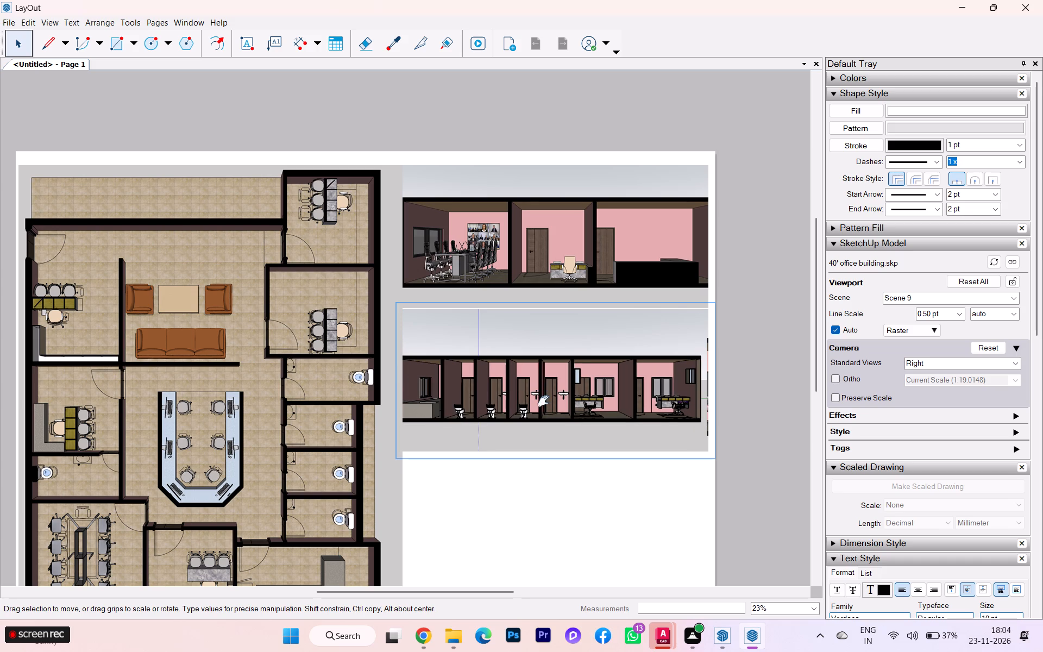
left_click_drag(543, 401, 550, 404)
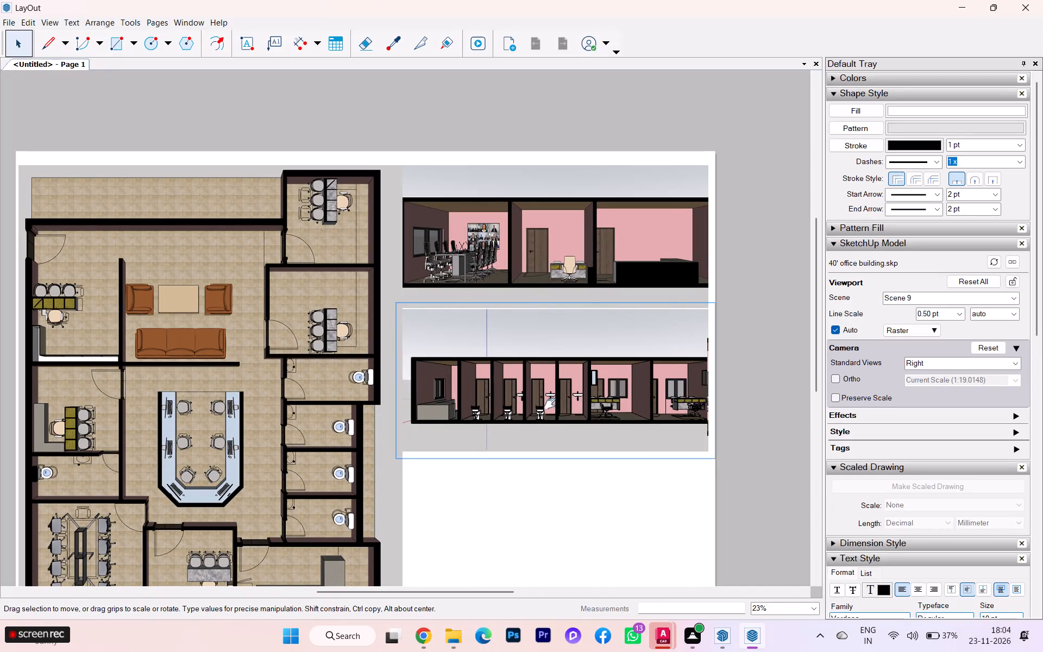
left_click_drag(550, 404, 549, 401)
left_click(586, 496)
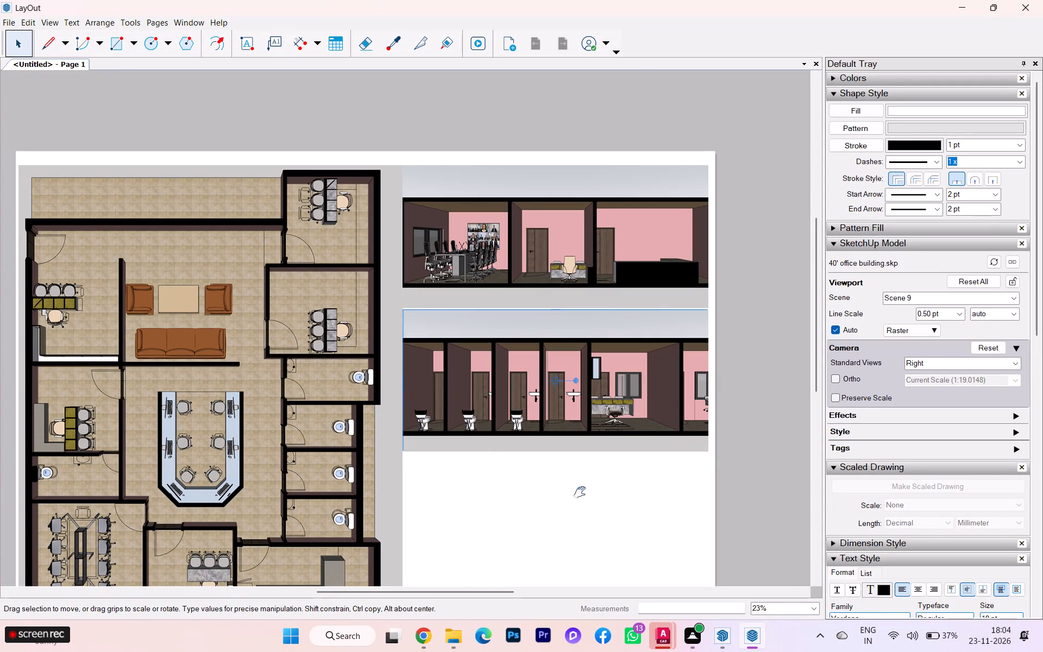
Copy the Scene 9 viewport straight down into the empty space at the bottom of the sheet, leaving a small gap.
scroll(574, 413, "down", 3)
scroll(472, 287, "down", 1)
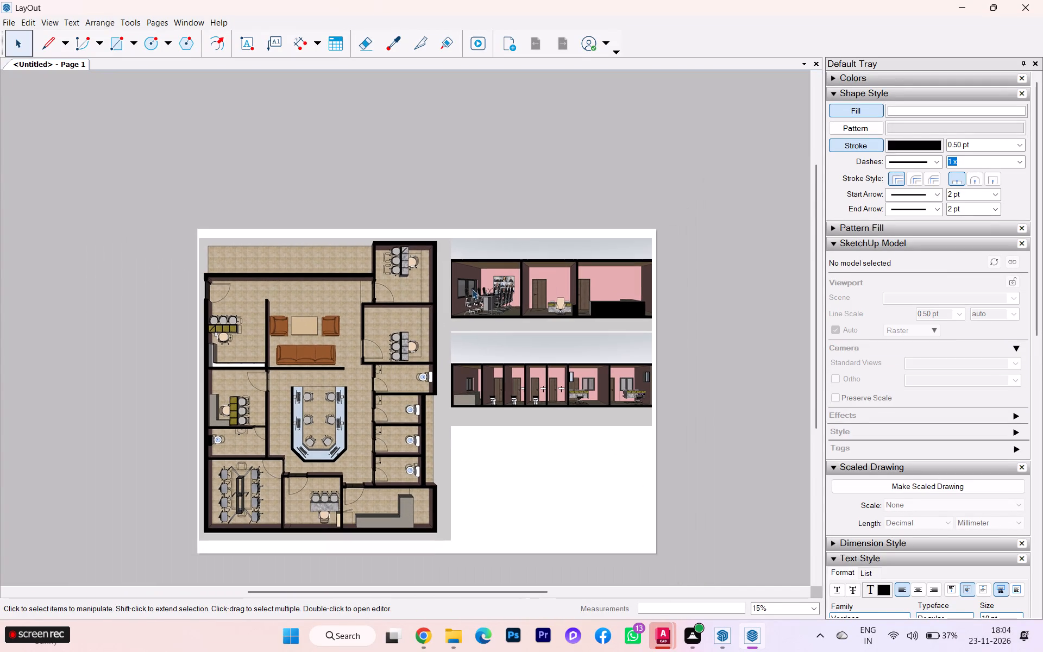
left_click(533, 395)
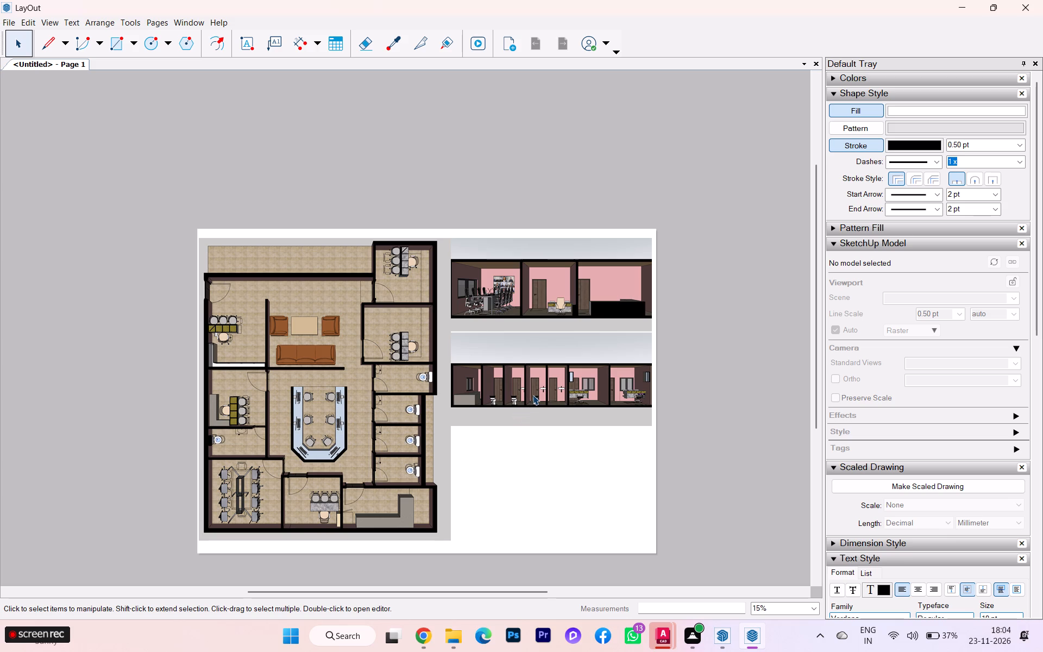
left_click_drag(536, 392, 541, 439)
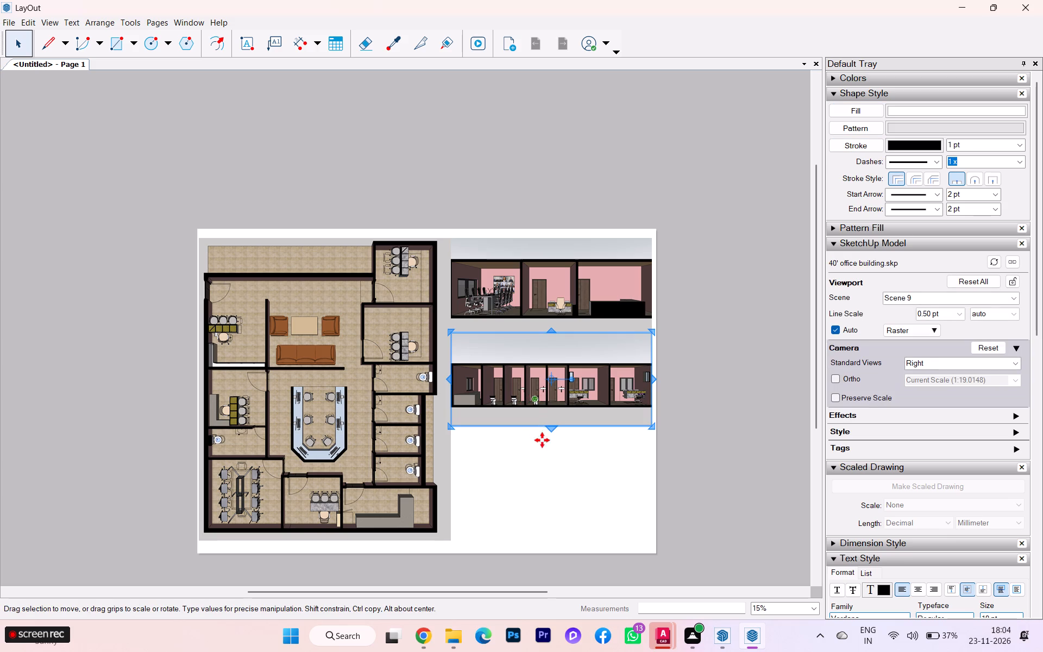
left_click_drag(541, 439, 545, 478)
left_click(539, 385)
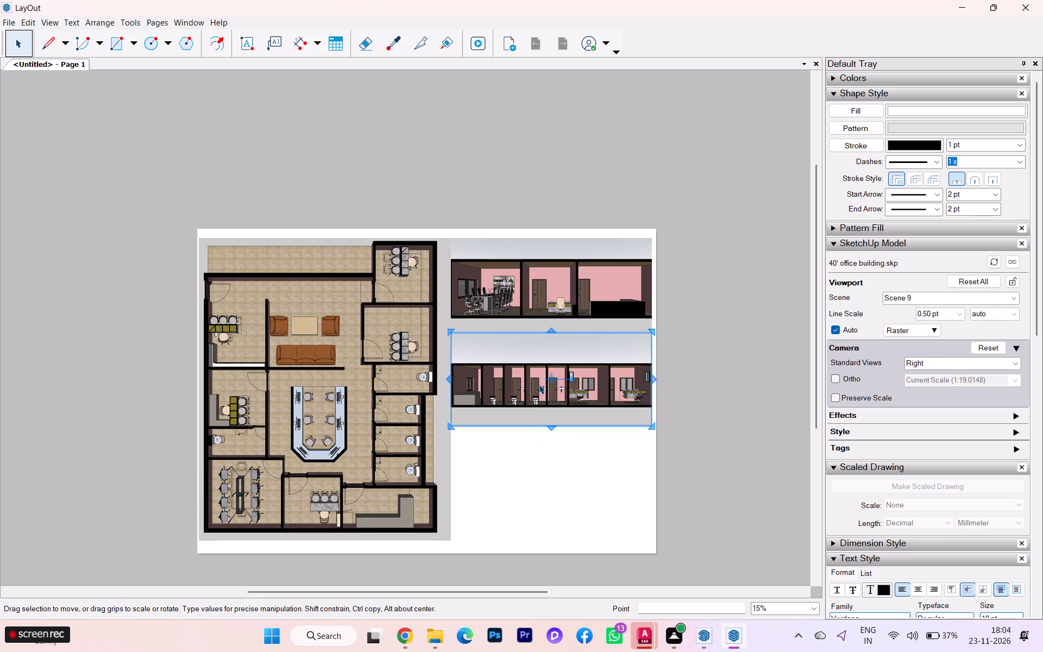
left_click_drag(537, 397, 542, 487)
left_click_drag(517, 369, 526, 459)
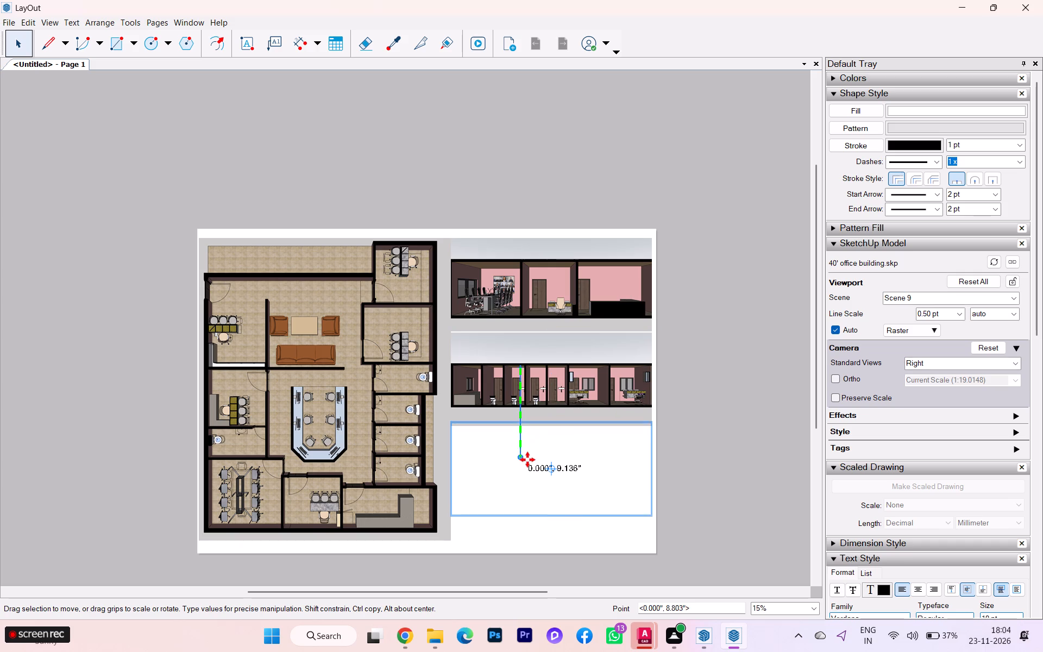
left_click_drag(526, 459, 526, 476)
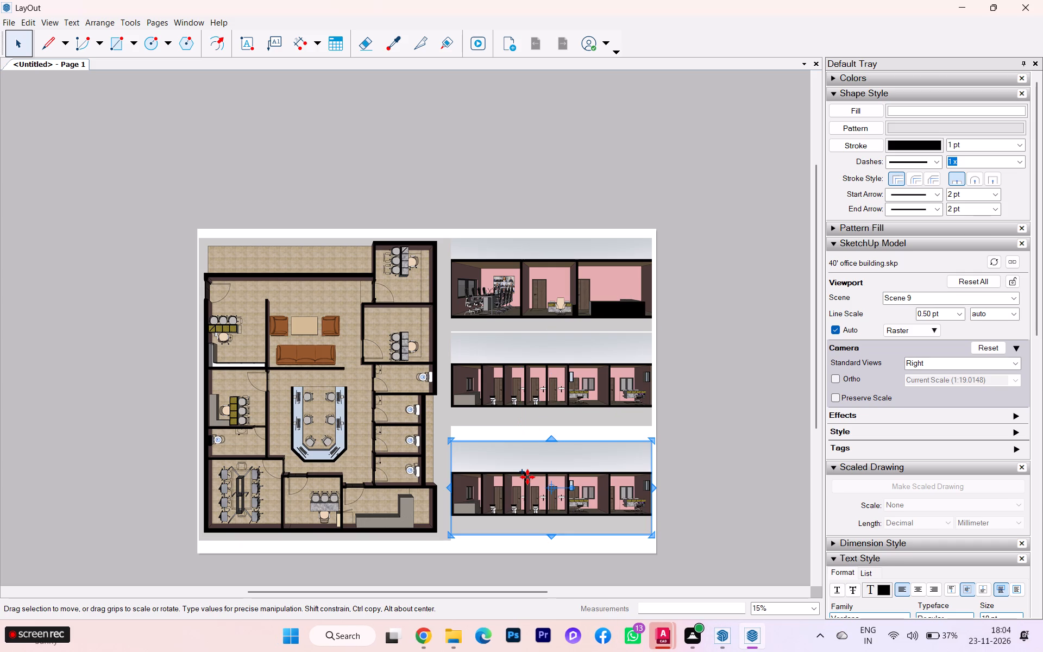
Set the bottom viewport to Scene 8 with the Back standard view.
left_click(1015, 365)
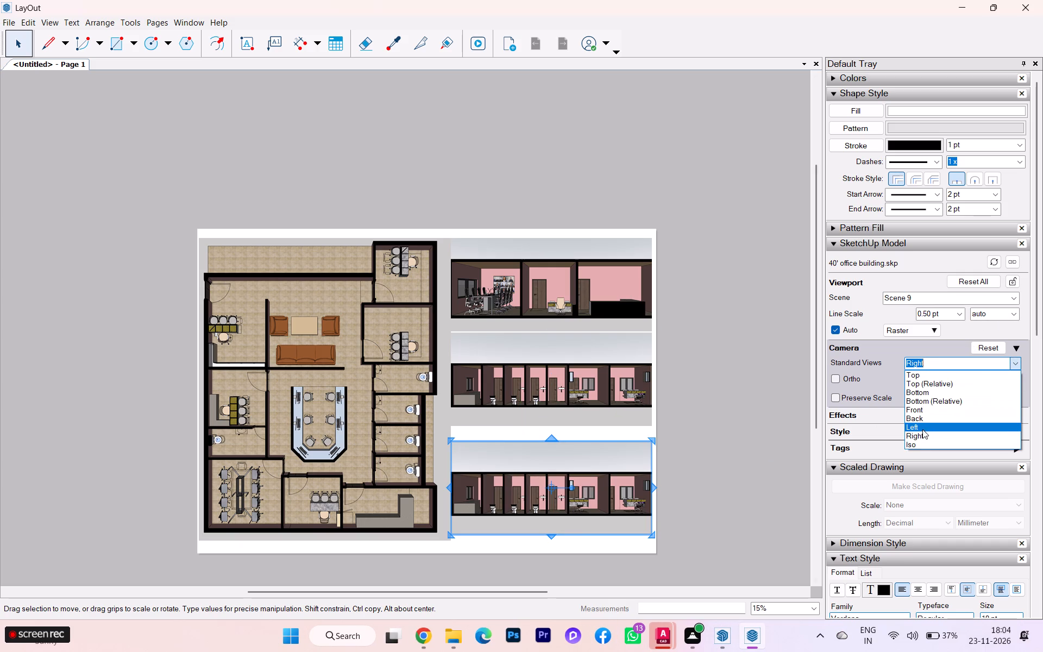
left_click(921, 426)
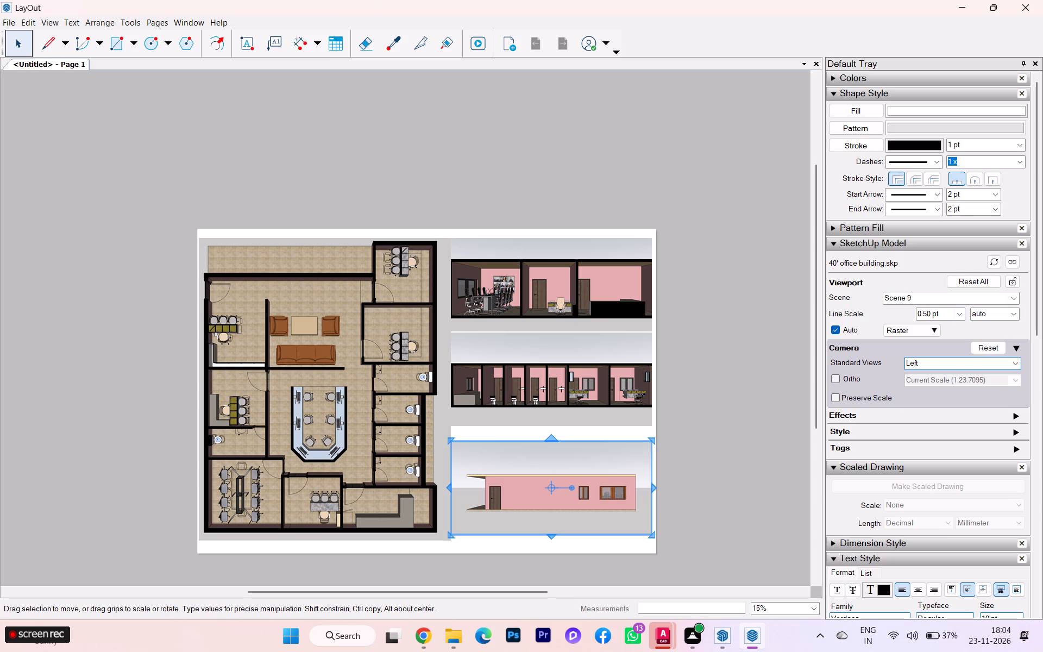
left_click(1013, 298)
left_click(894, 409)
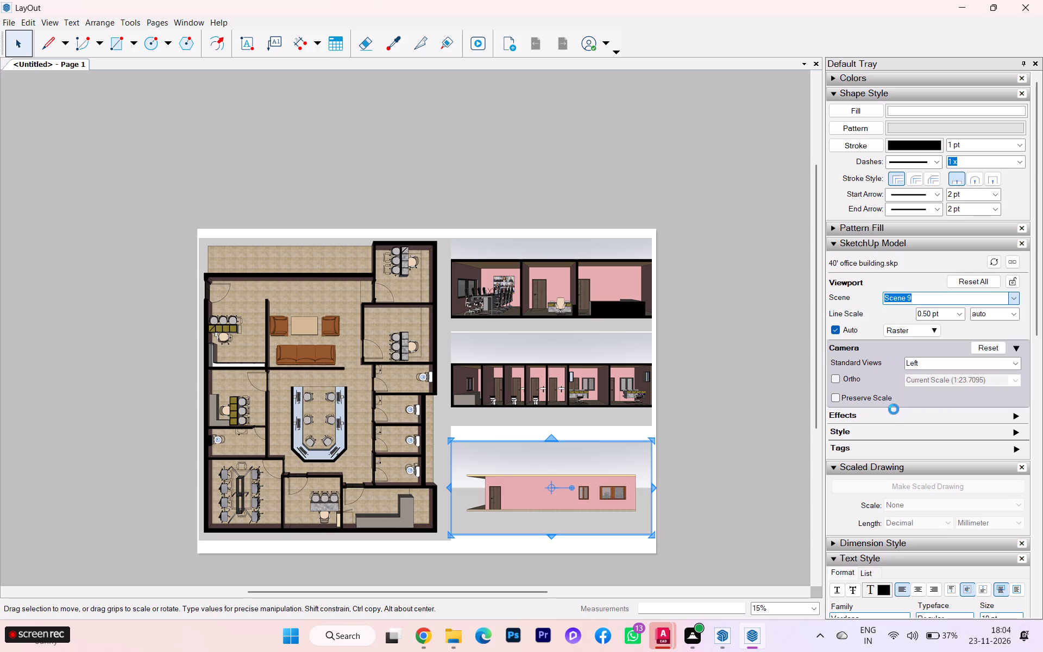
left_click(1014, 363)
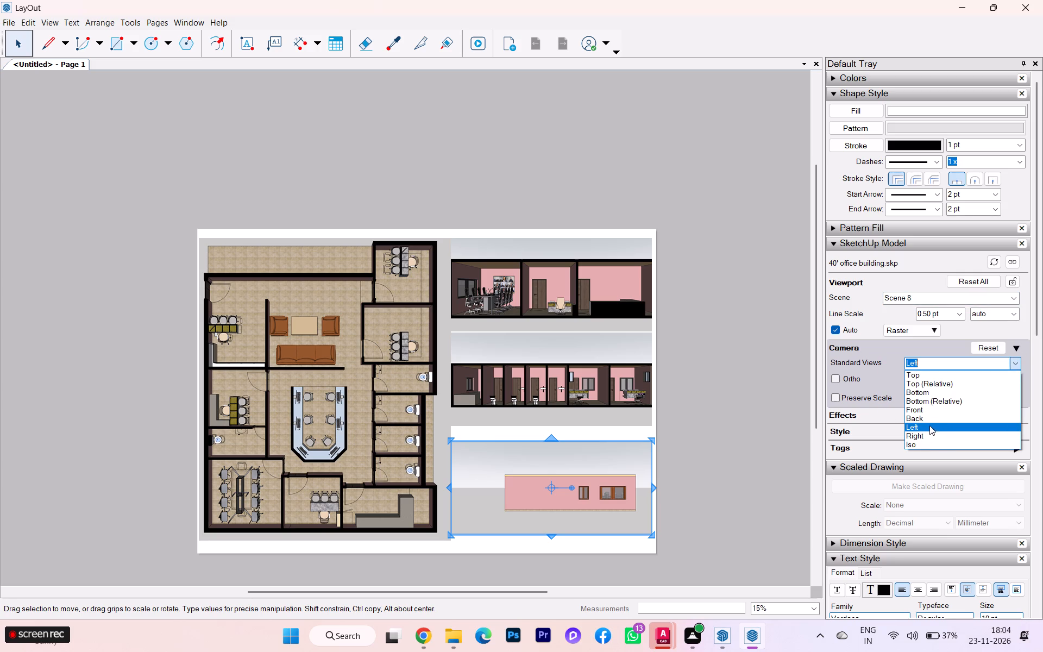
left_click(926, 419)
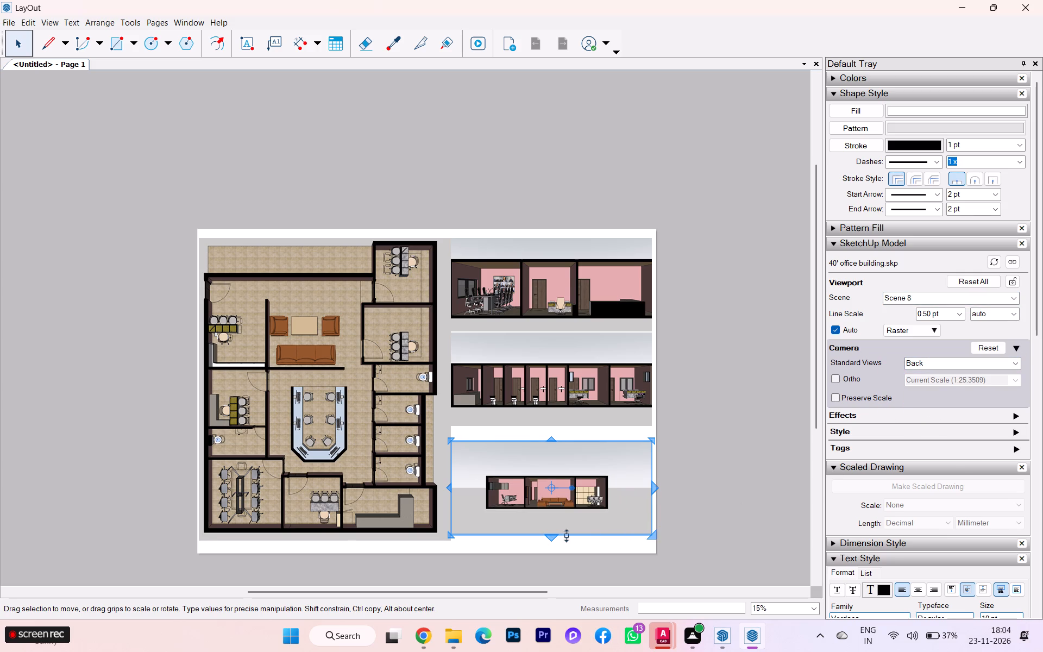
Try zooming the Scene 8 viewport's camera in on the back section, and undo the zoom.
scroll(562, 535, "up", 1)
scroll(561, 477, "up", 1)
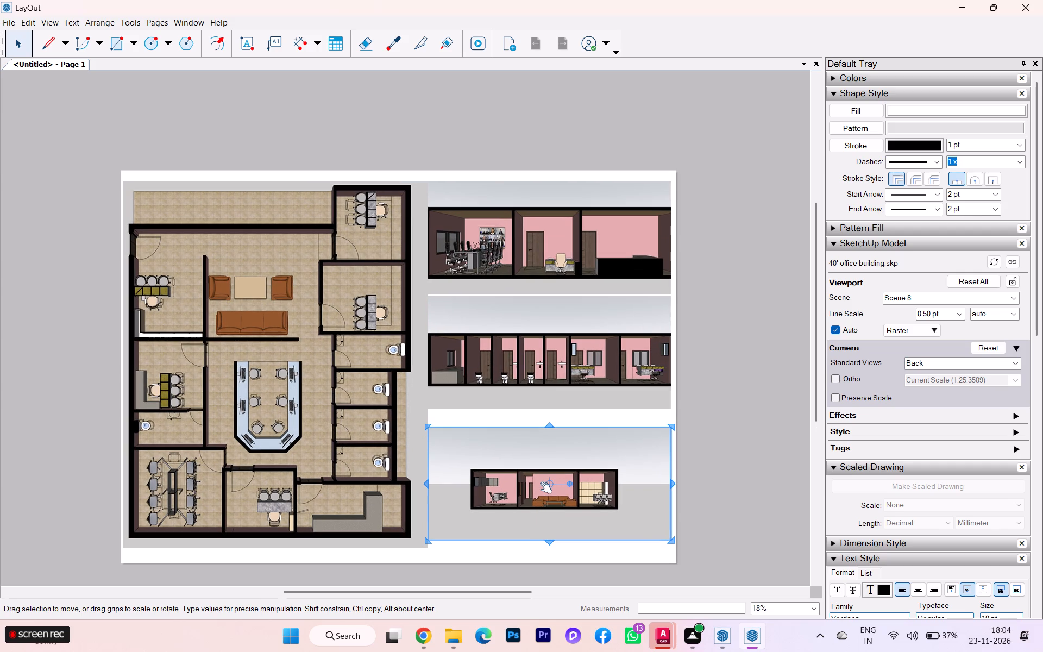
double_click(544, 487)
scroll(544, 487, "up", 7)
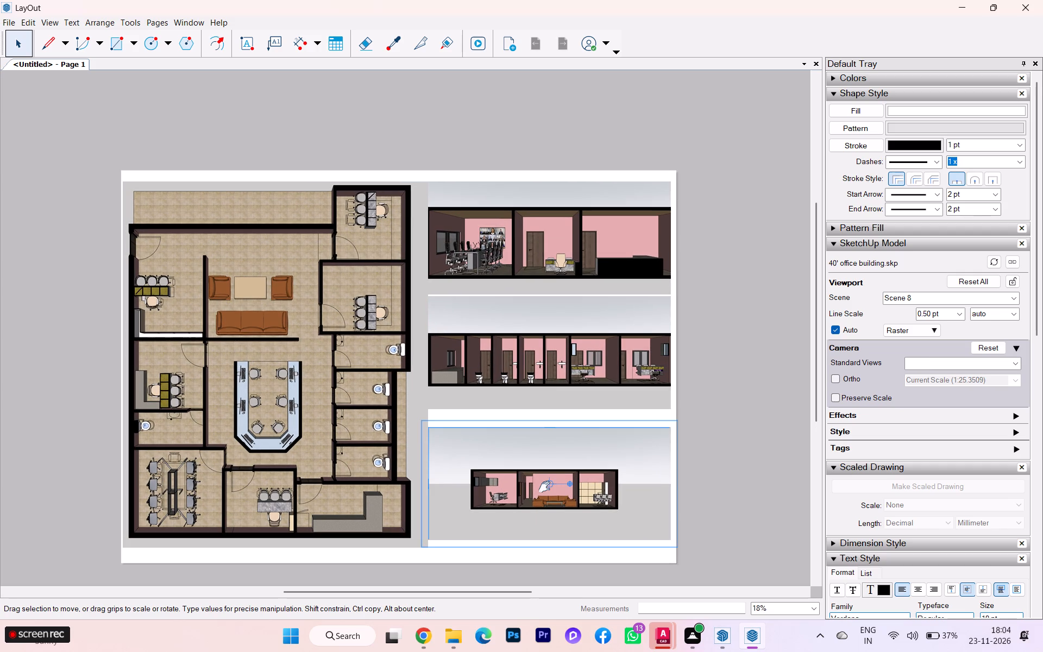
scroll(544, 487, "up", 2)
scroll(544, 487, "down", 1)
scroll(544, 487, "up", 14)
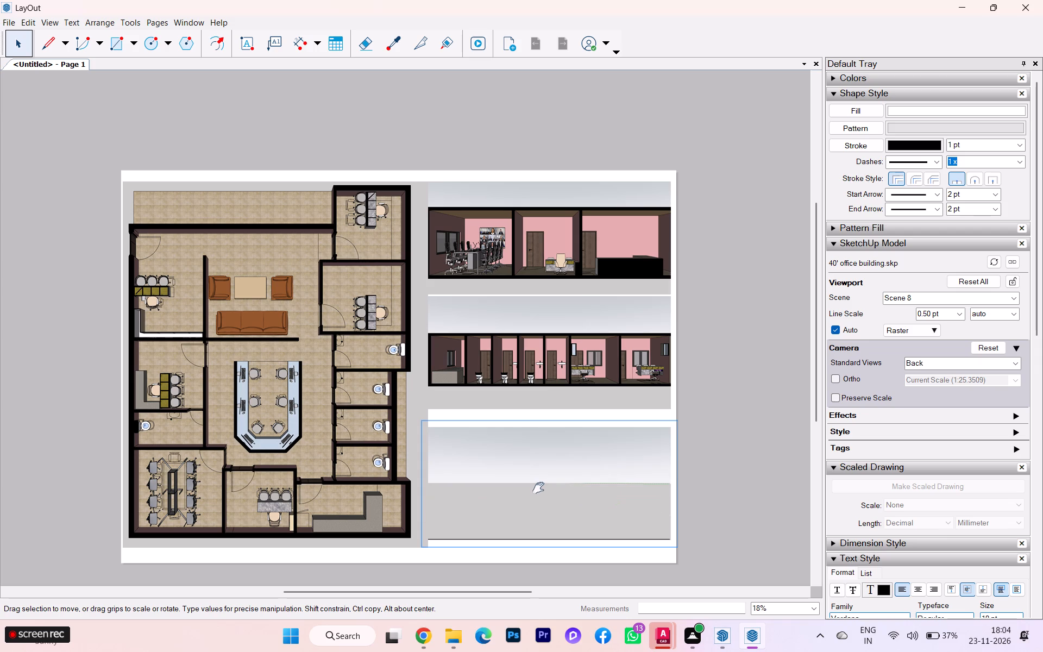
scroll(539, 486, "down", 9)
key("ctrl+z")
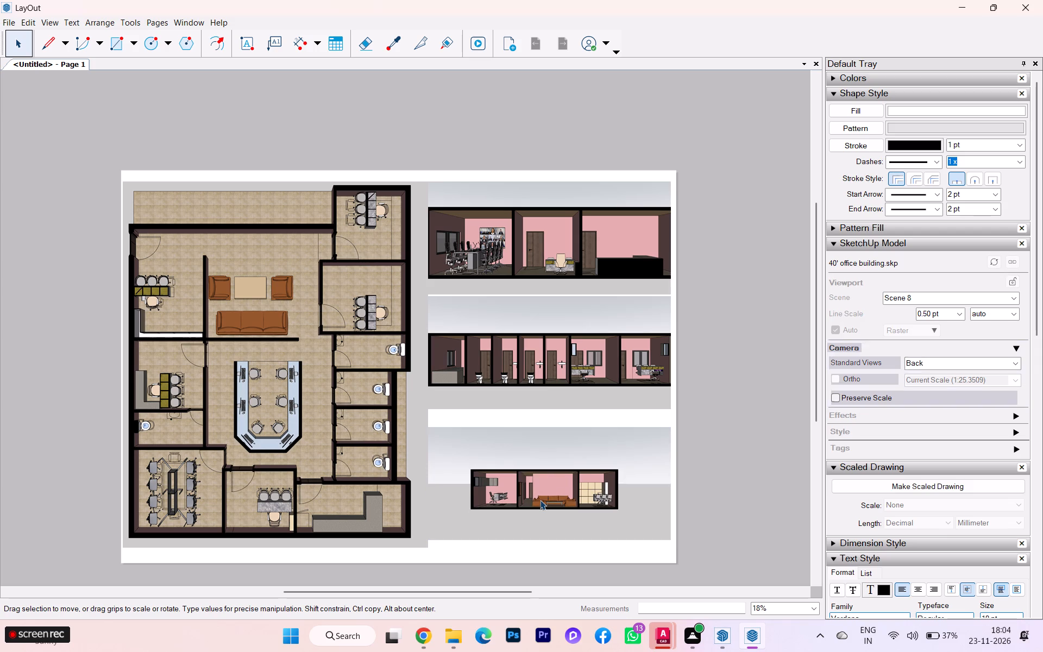
Zoom the Scene 8 viewport's camera in until the back section spans the frame's full width, and close its 3D view.
scroll(538, 500, "up", 1)
left_click(538, 500)
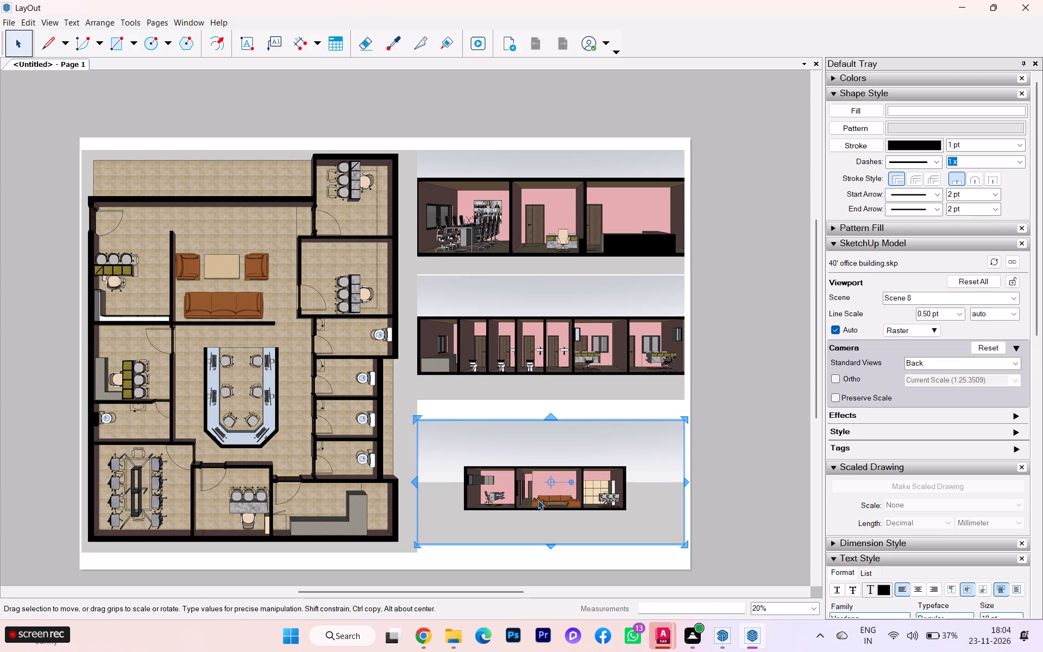
left_click(551, 482)
left_click(551, 482)
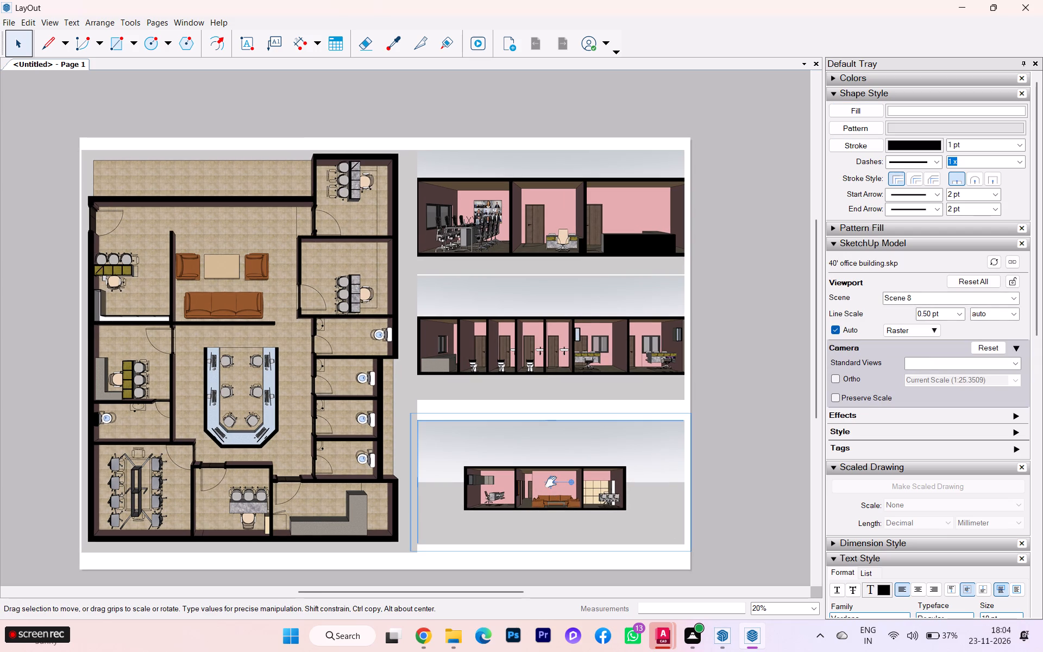
scroll(551, 482, "up", 2)
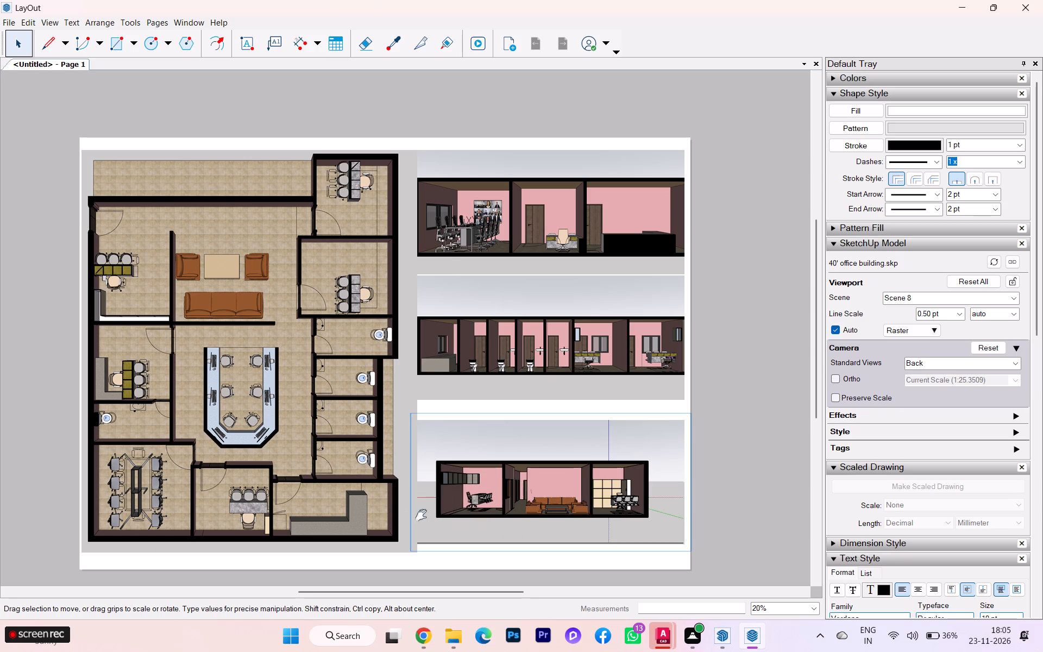
scroll(464, 504, "up", 2)
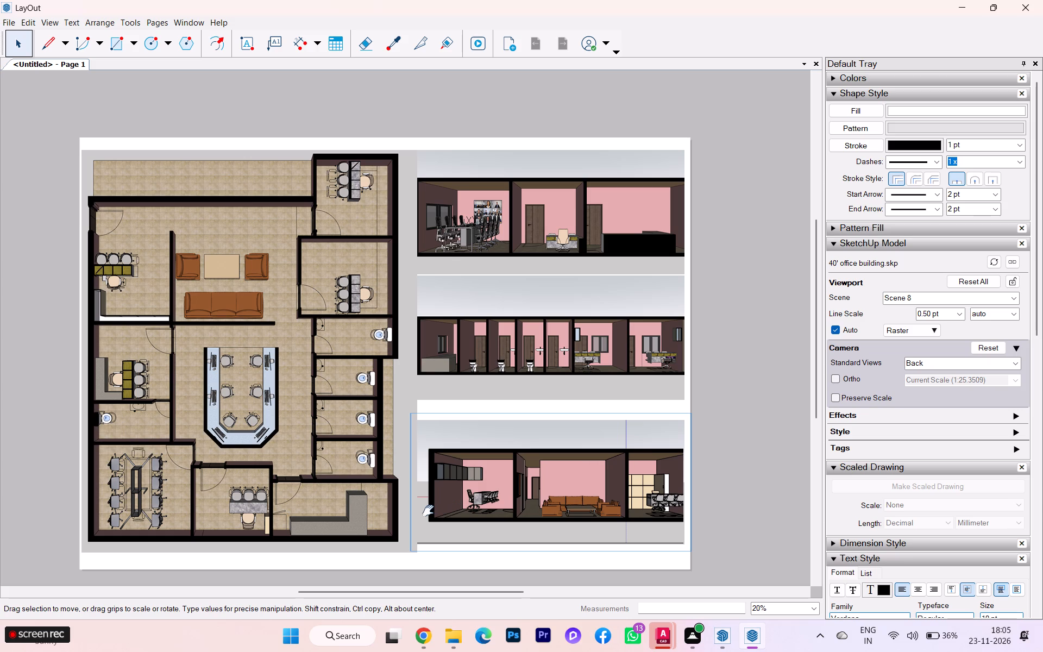
scroll(428, 511, "down", 1)
scroll(517, 506, "up", 1)
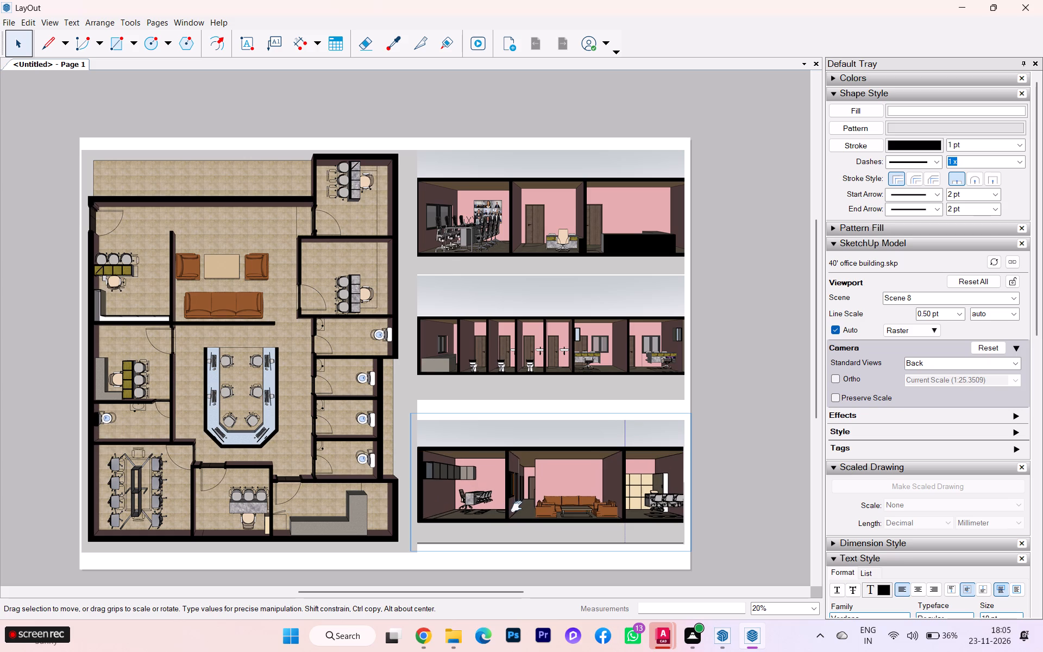
left_click(735, 346)
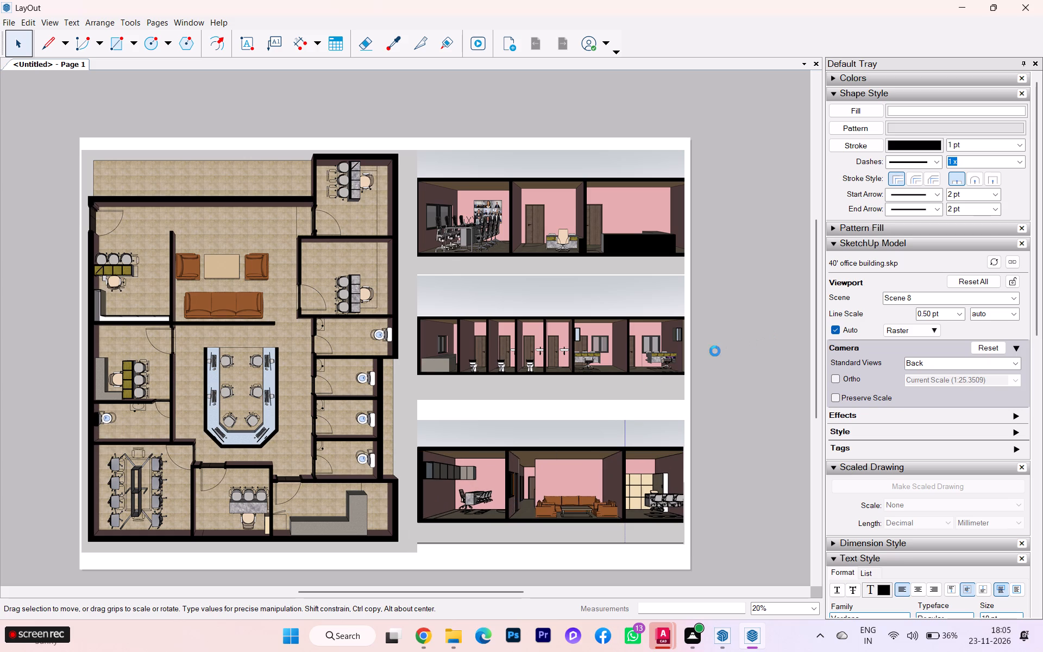
scroll(546, 469, "down", 2)
scroll(440, 426, "down", 1)
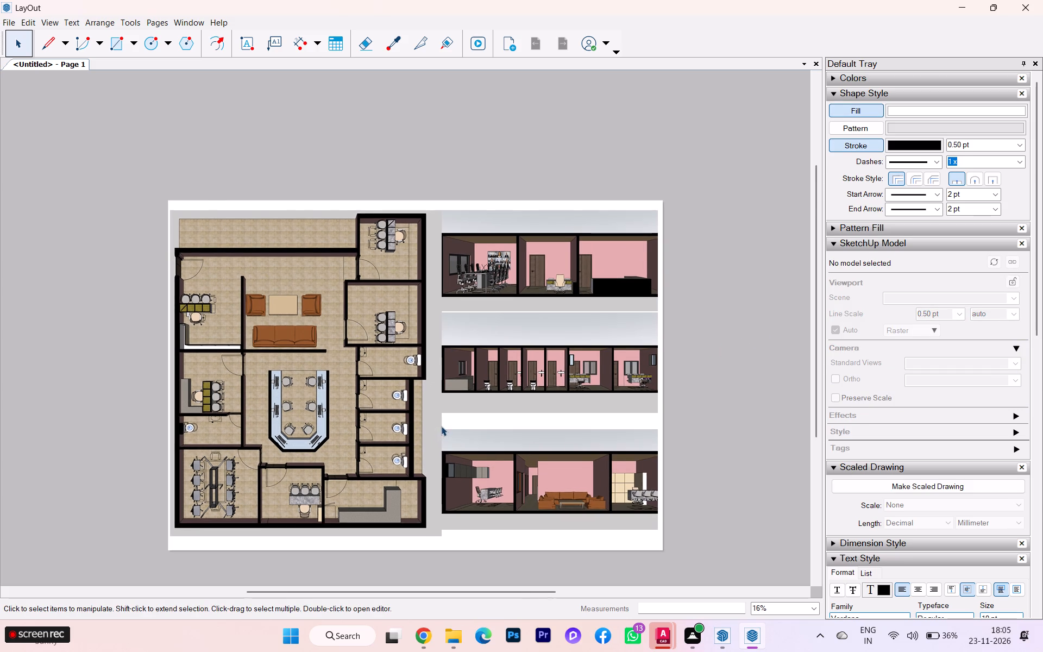
Export the sheet as a PDF named 40' office layout.pdf in the INTERNSHIP PROJECT PDF folder under internship files.
scroll(441, 426, "down", 1)
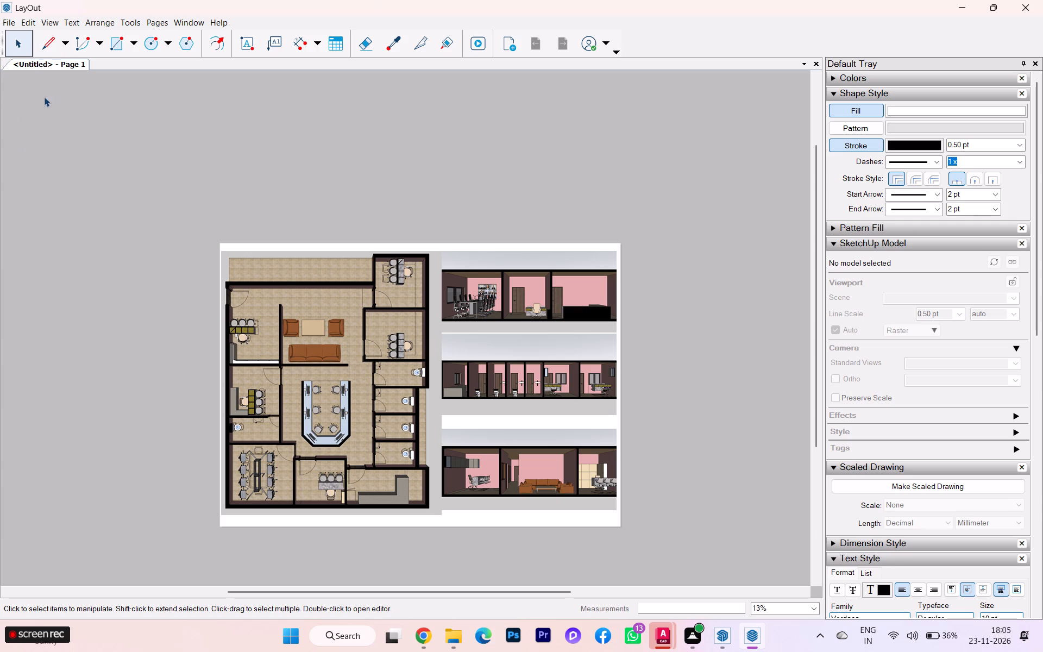
left_click(6, 22)
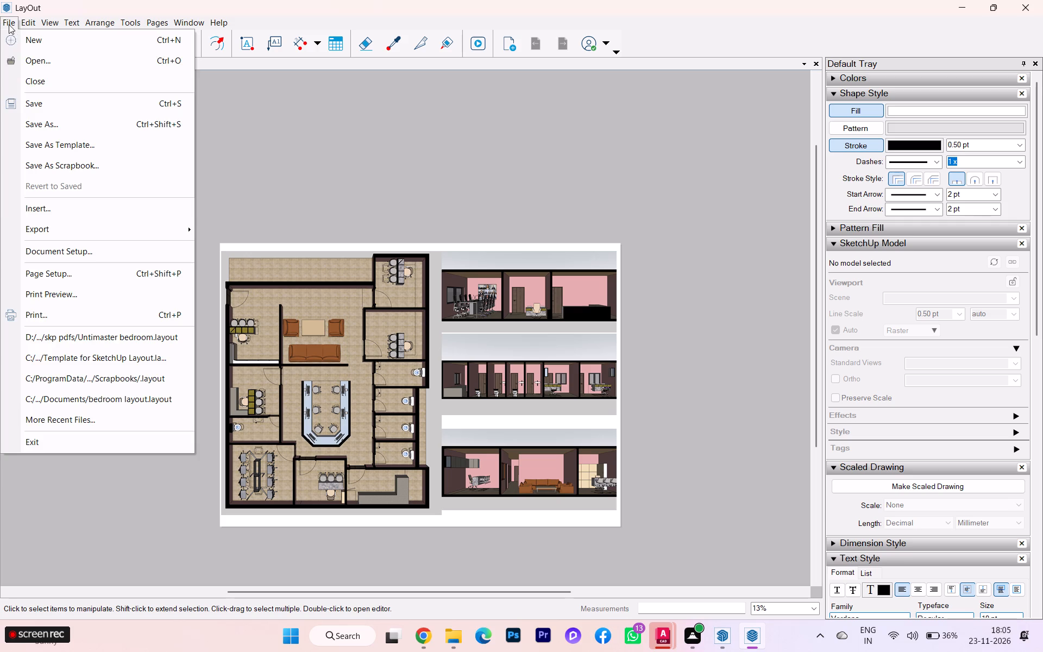
left_click(63, 223)
left_click(262, 248)
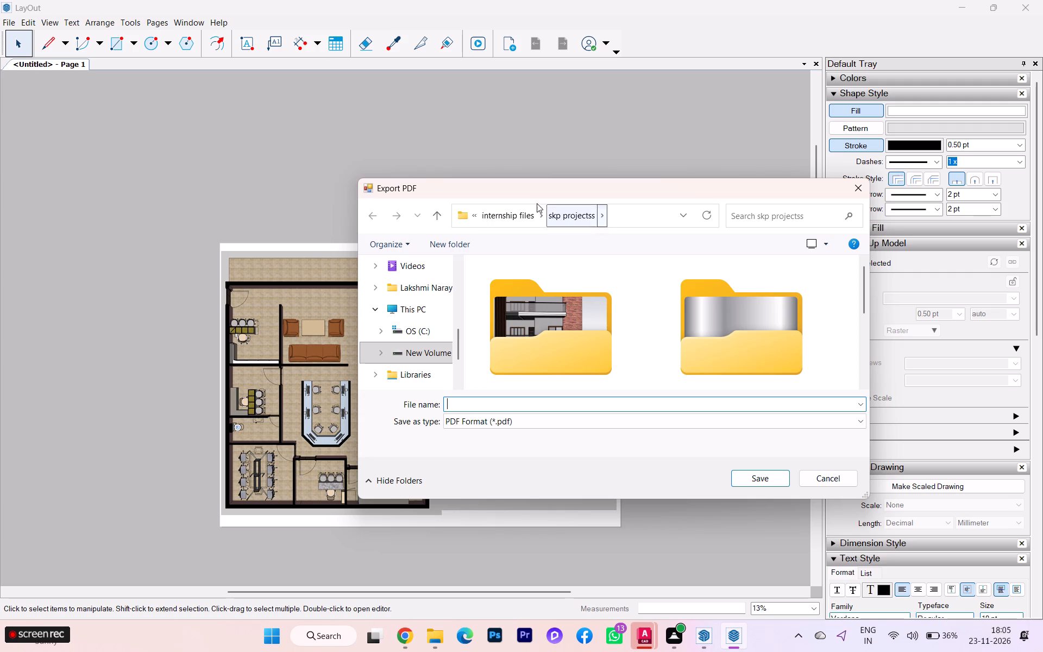
left_click(522, 215)
double_click(548, 304)
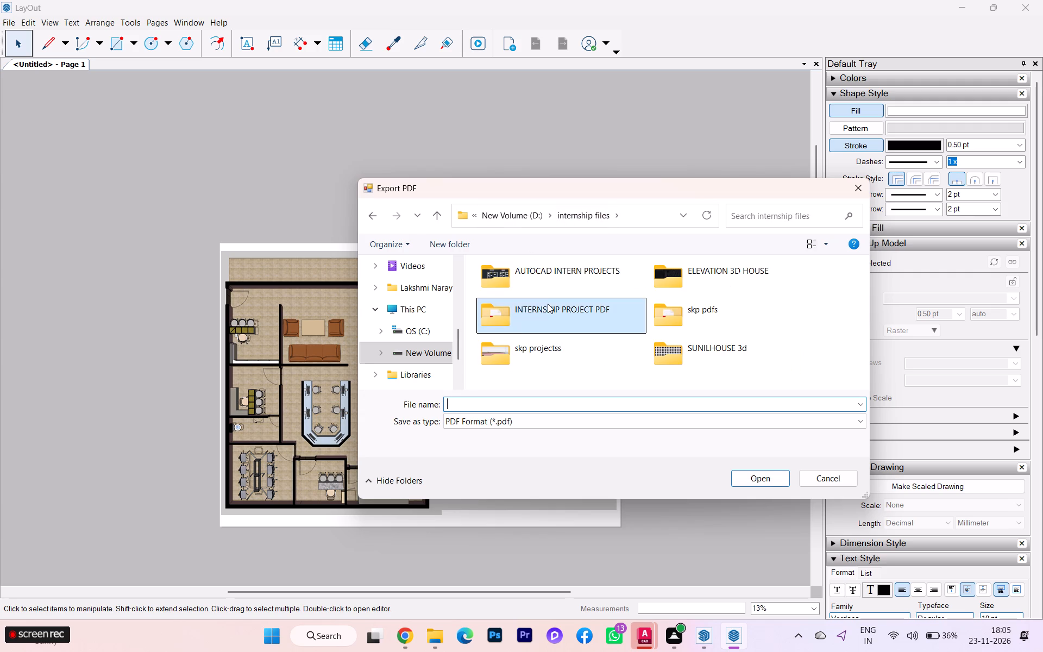
left_click(525, 403)
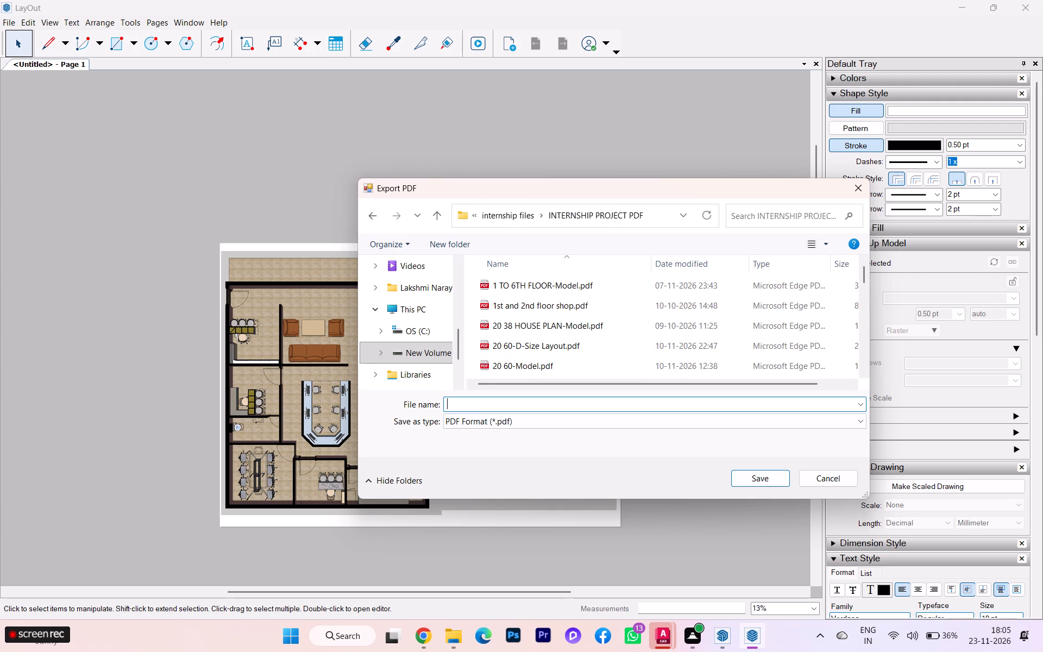
type("layo")
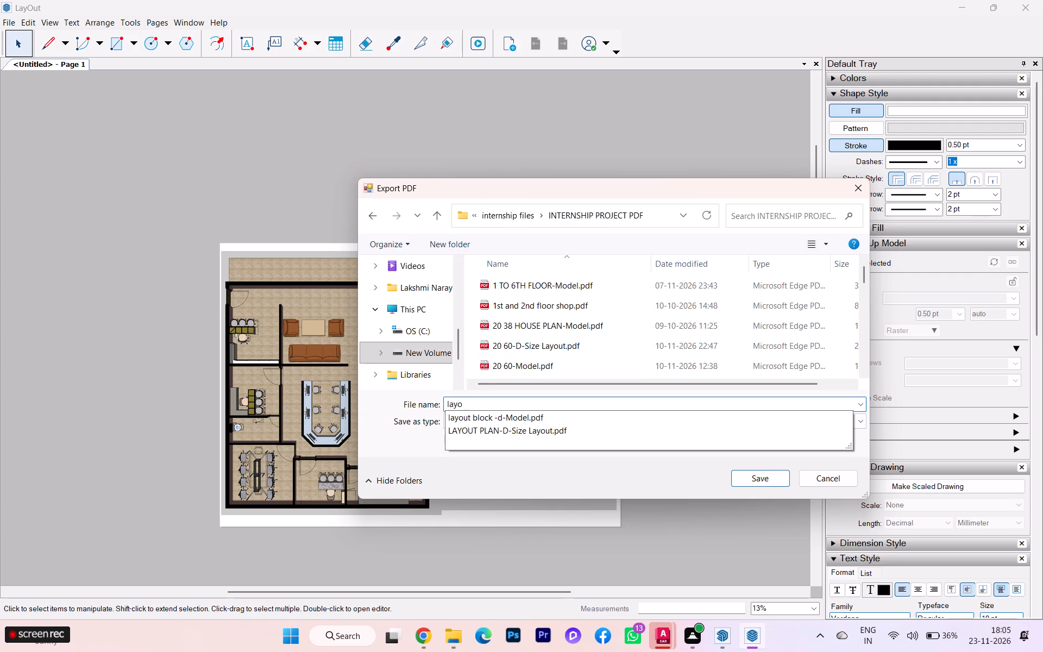
key("BackSpace")
key("BackSpace")
key("BackSpace")
key("BackSpace")
key("BackSpace")
key("BackSpace")
key("BackSpace")
key("BackSpace")
key("BackSpace")
key("BackSpace")
key("BackSpace")
key("BackSpace")
key("BackSpace")
key("BackSpace")
key("BackSpace")
key("BackSpace")
type("40")
type("' office layout.pdf")
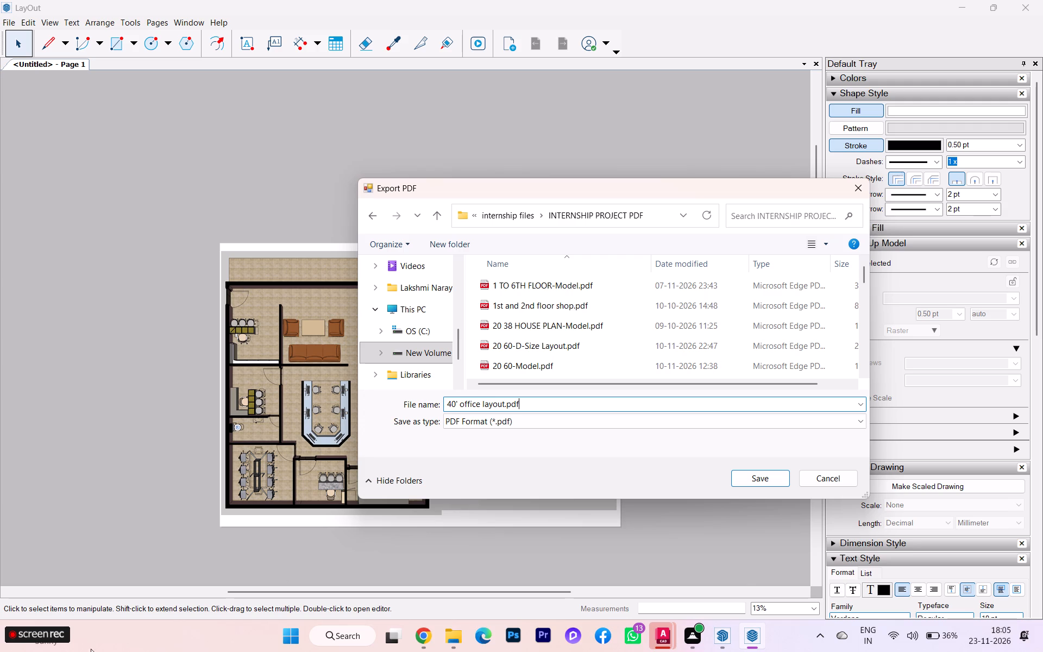
left_click(738, 479)
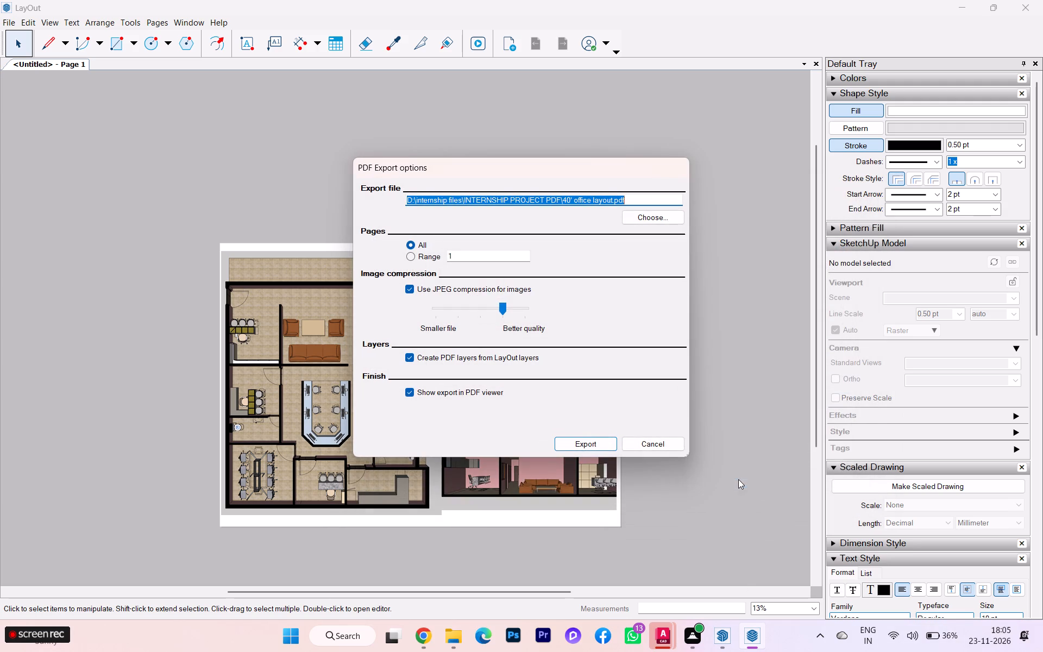
left_click(588, 443)
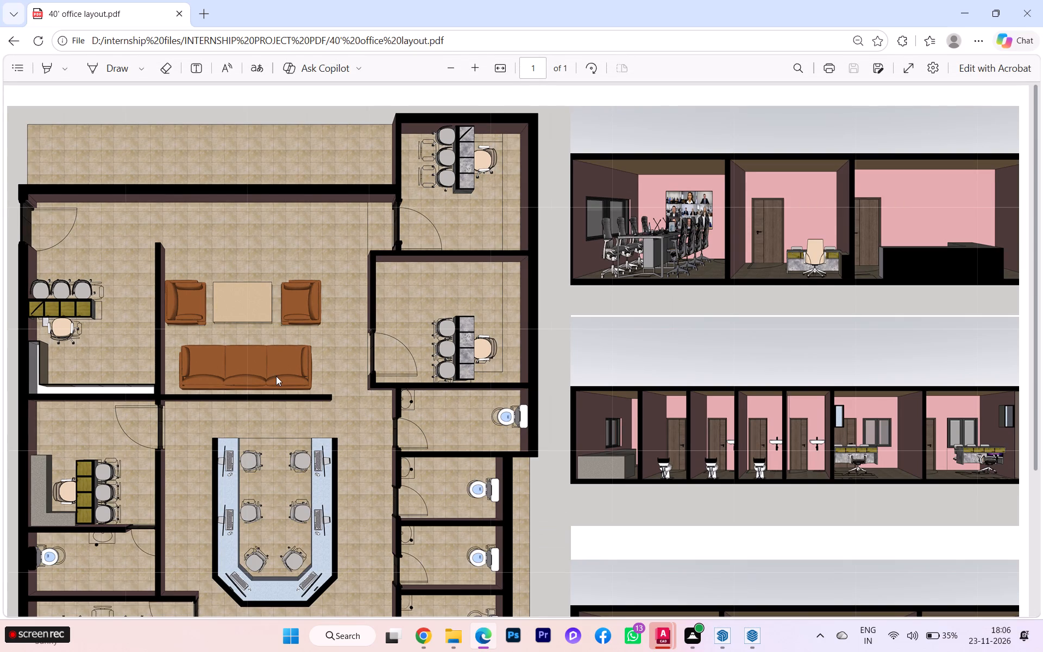
Look over the exported PDF from top to bottom, checking the floor plan and the three section views.
scroll(276, 376, "down", 2)
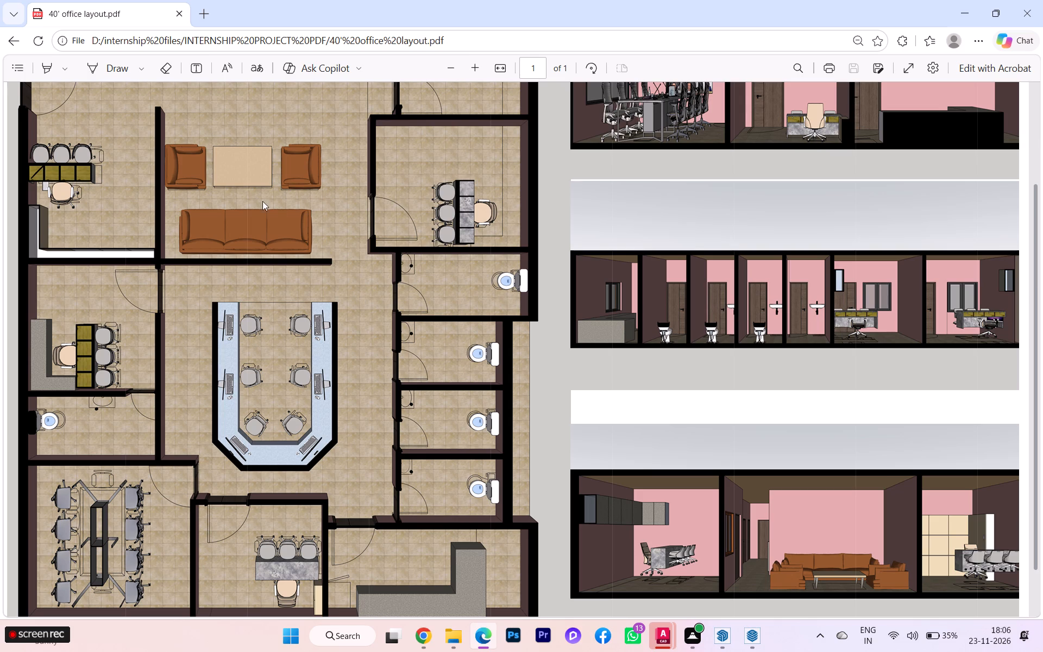
scroll(144, 186, "up", 3)
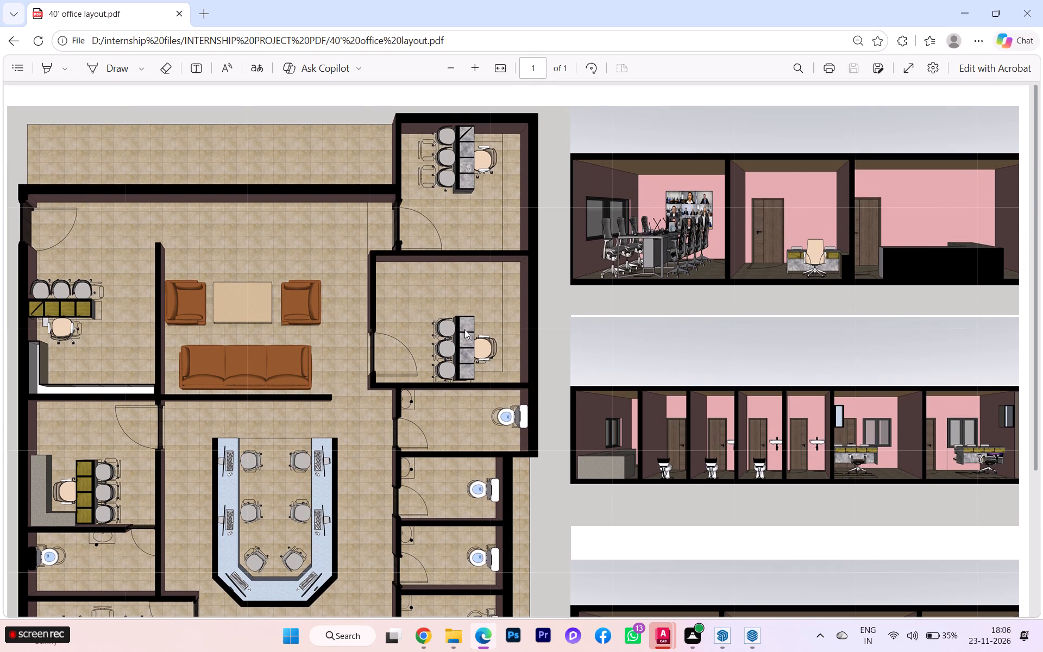
scroll(539, 338, "up", 1)
scroll(466, 348, "up", 3)
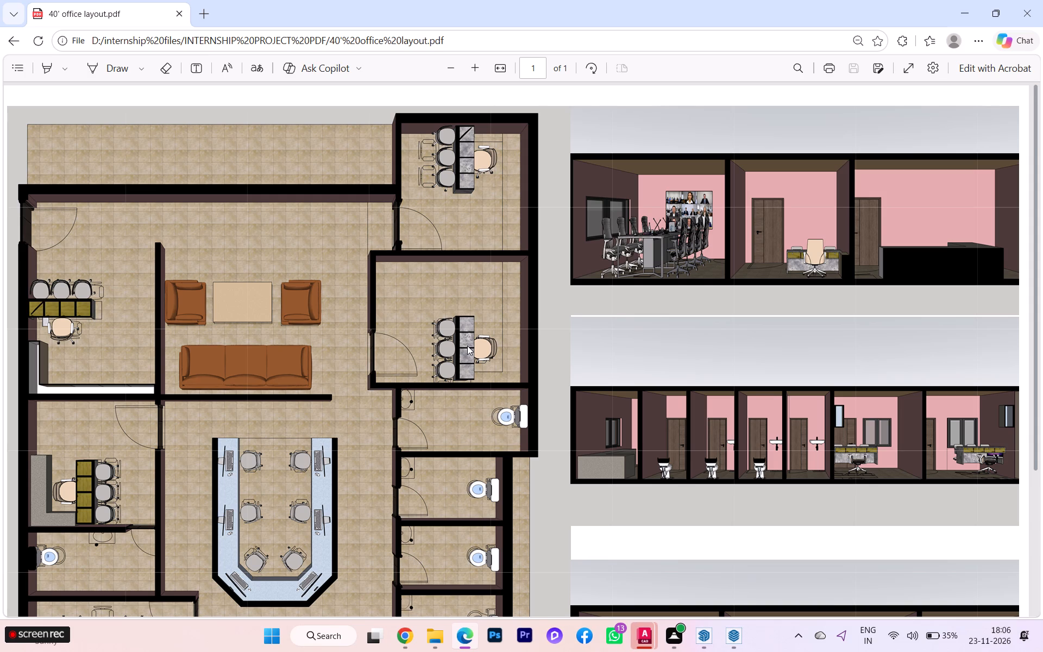
scroll(399, 383, "down", 3)
scroll(445, 438, "down", 2)
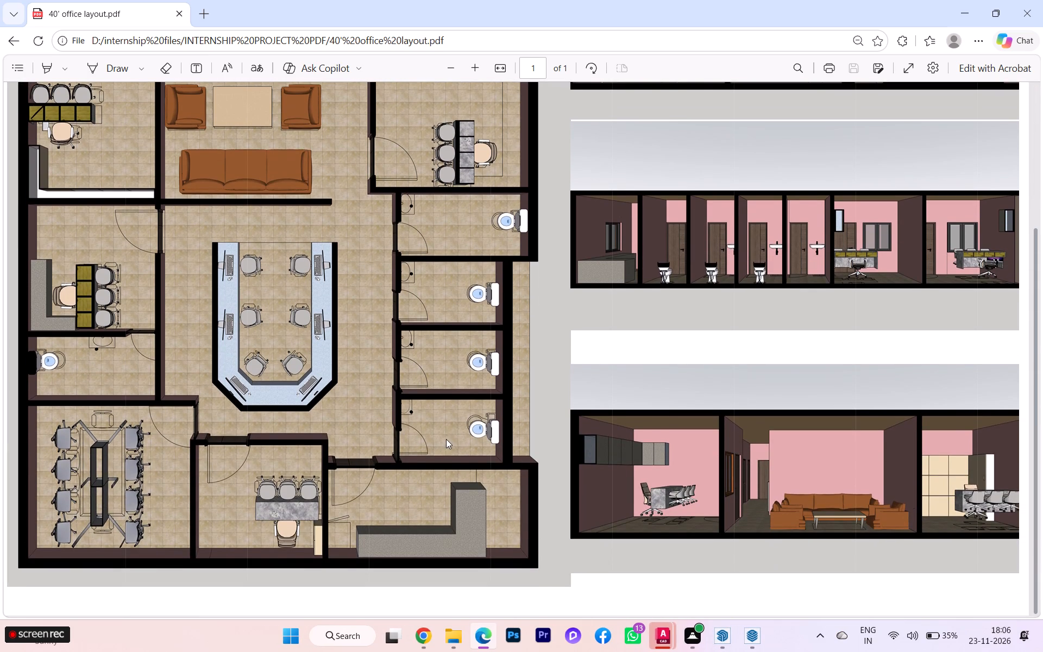
scroll(444, 448, "up", 2)
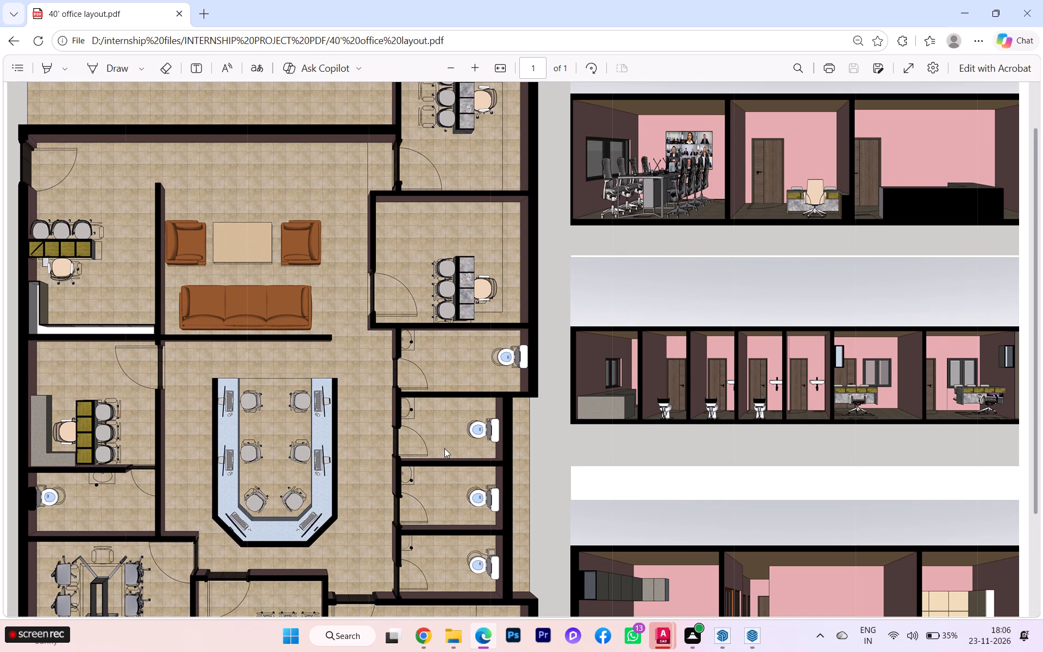
scroll(444, 448, "down", 5)
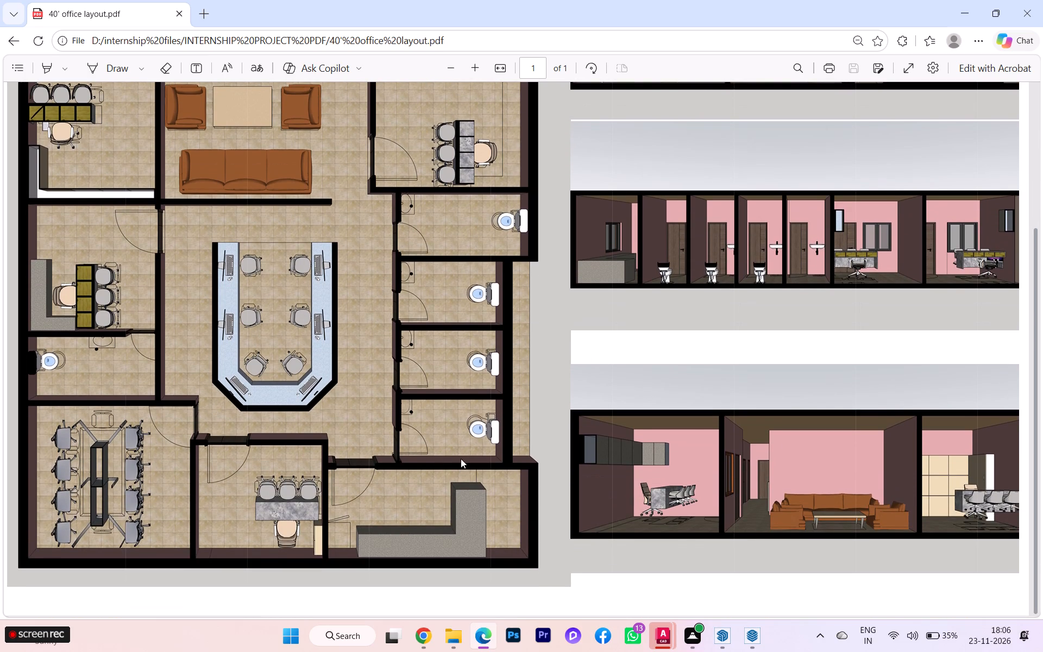
scroll(469, 438, "down", 3)
scroll(470, 438, "up", 1)
scroll(470, 438, "down", 1)
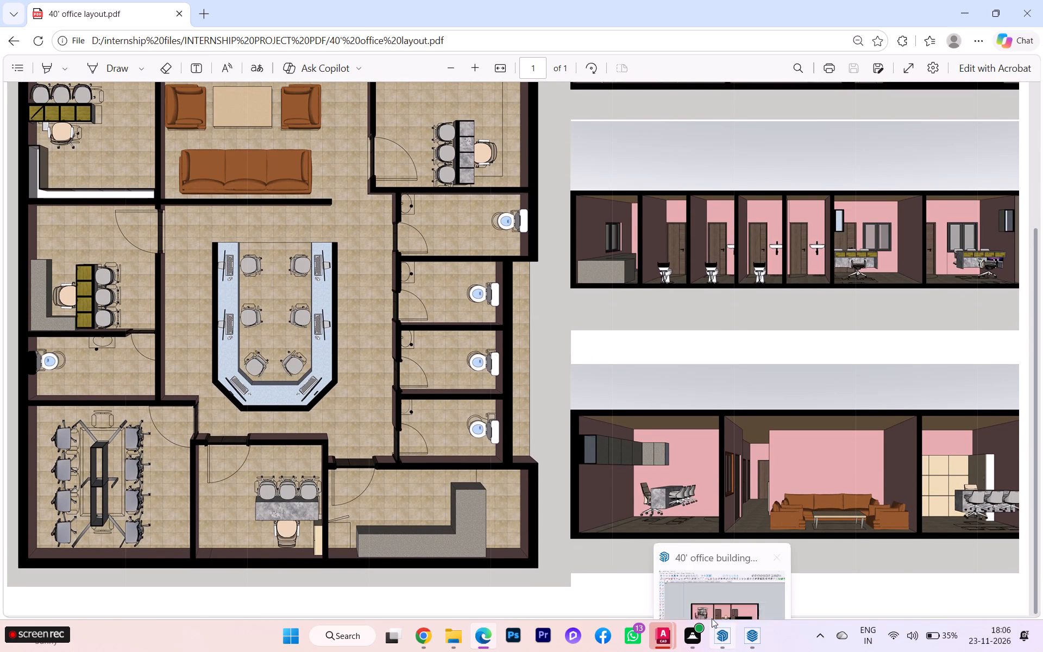
Switch to SketchUp and raise Scene 11's horizontal section plane by about 3' 10" so it cuts the walls higher up.
left_click(721, 638)
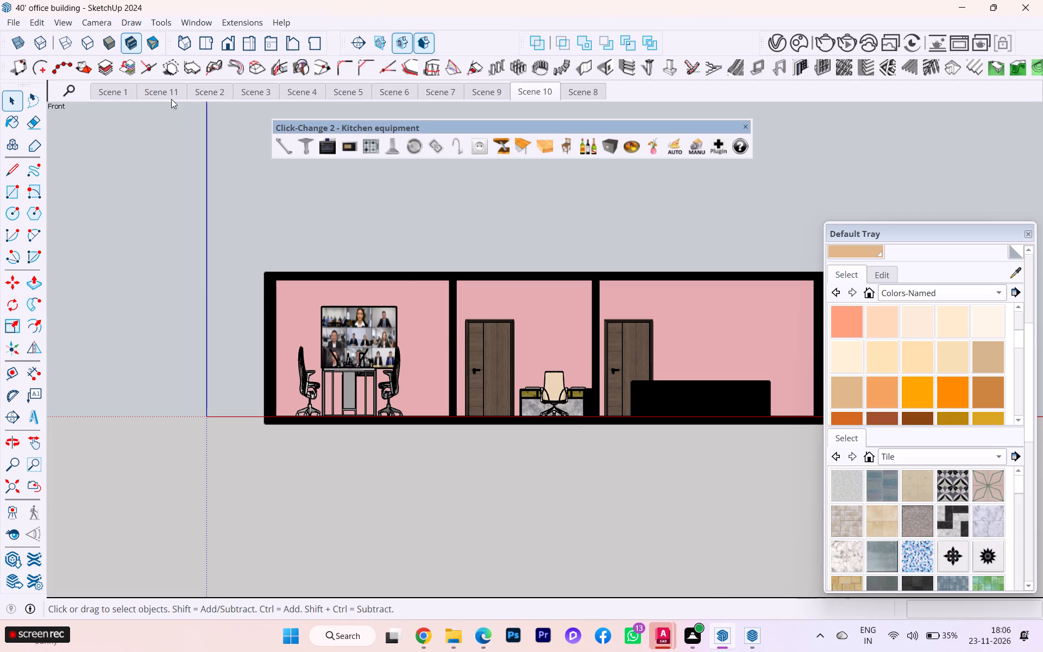
left_click(159, 89)
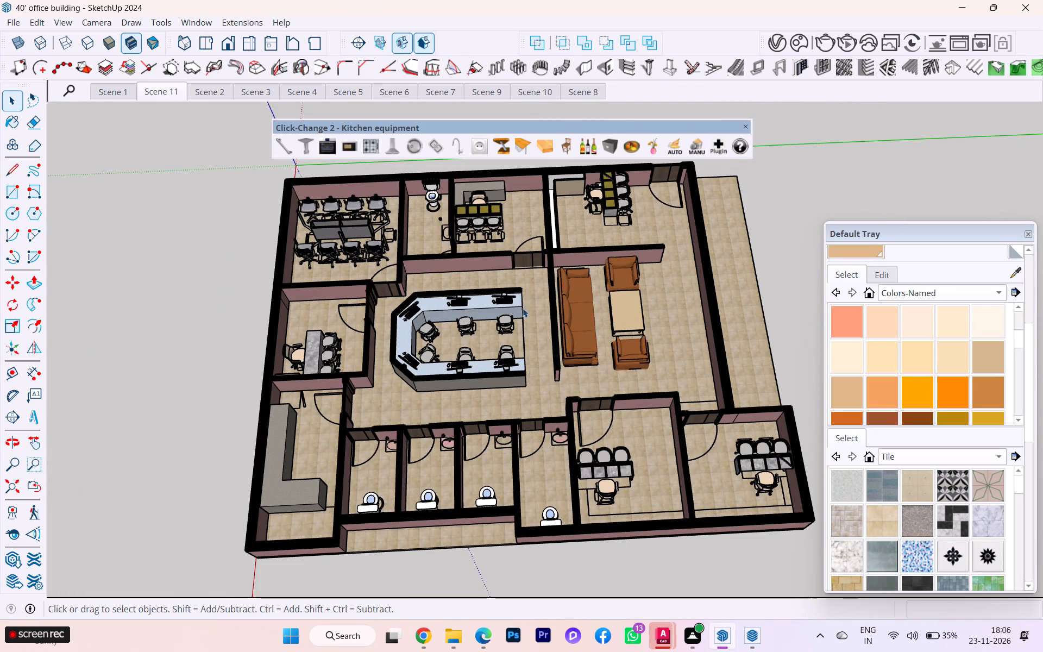
left_click(324, 540)
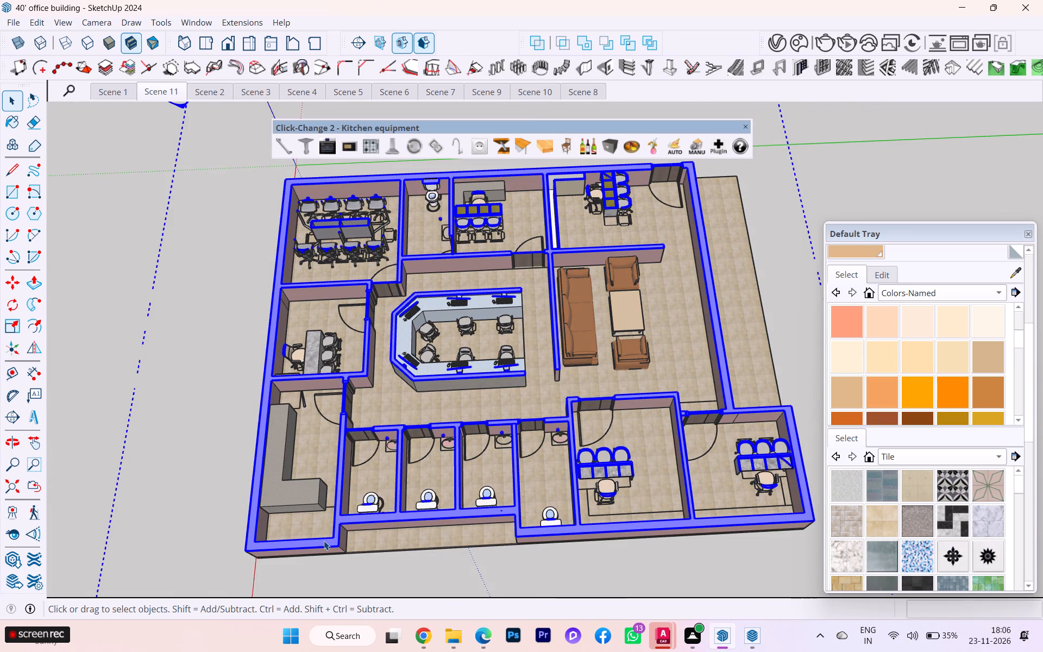
key("m")
left_click(329, 540)
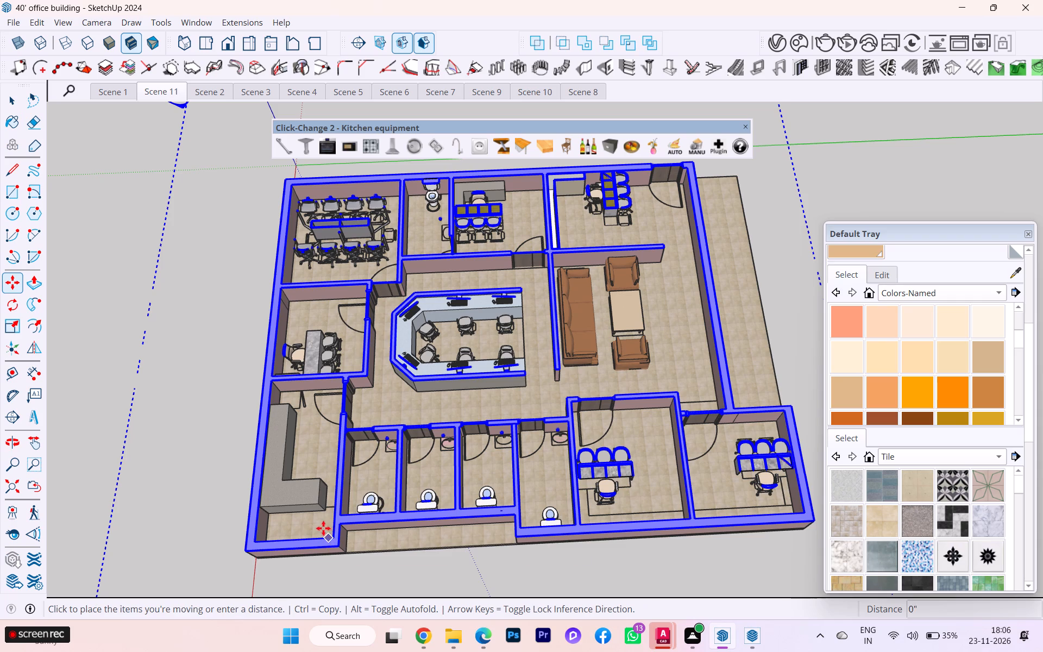
left_click(321, 527)
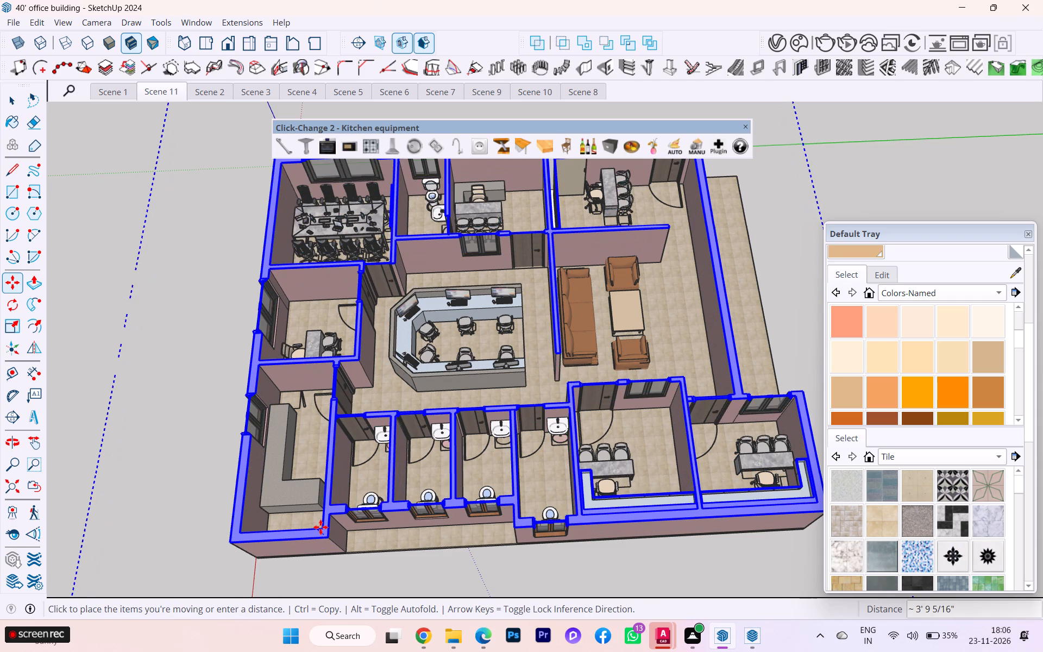
scroll(442, 507, "down", 1)
scroll(443, 508, "up", 2)
scroll(444, 509, "down", 4)
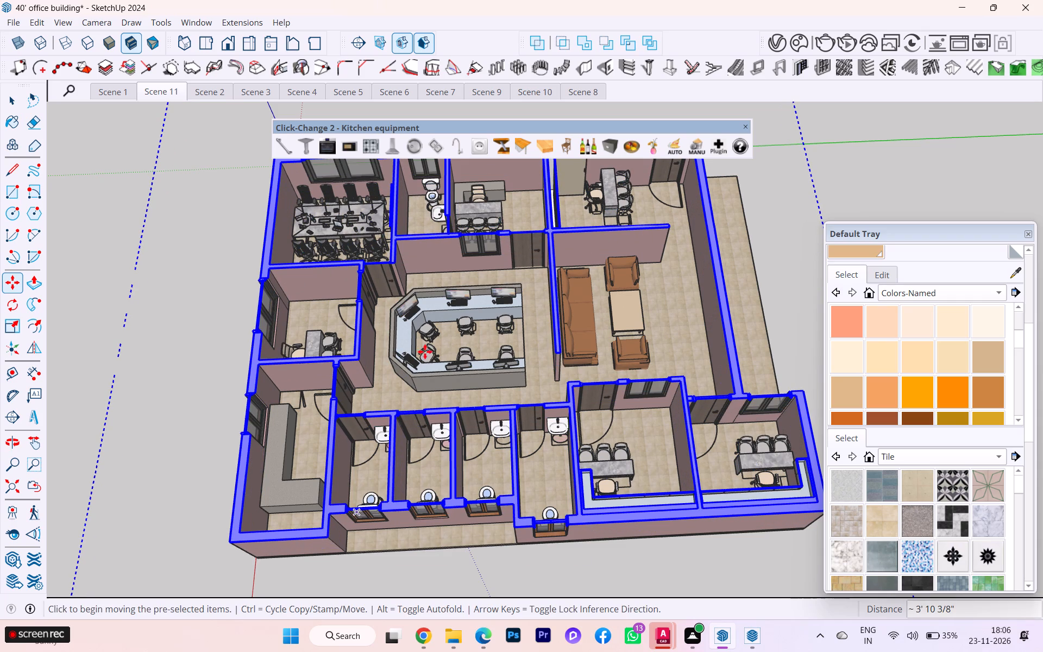
scroll(424, 352, "down", 8)
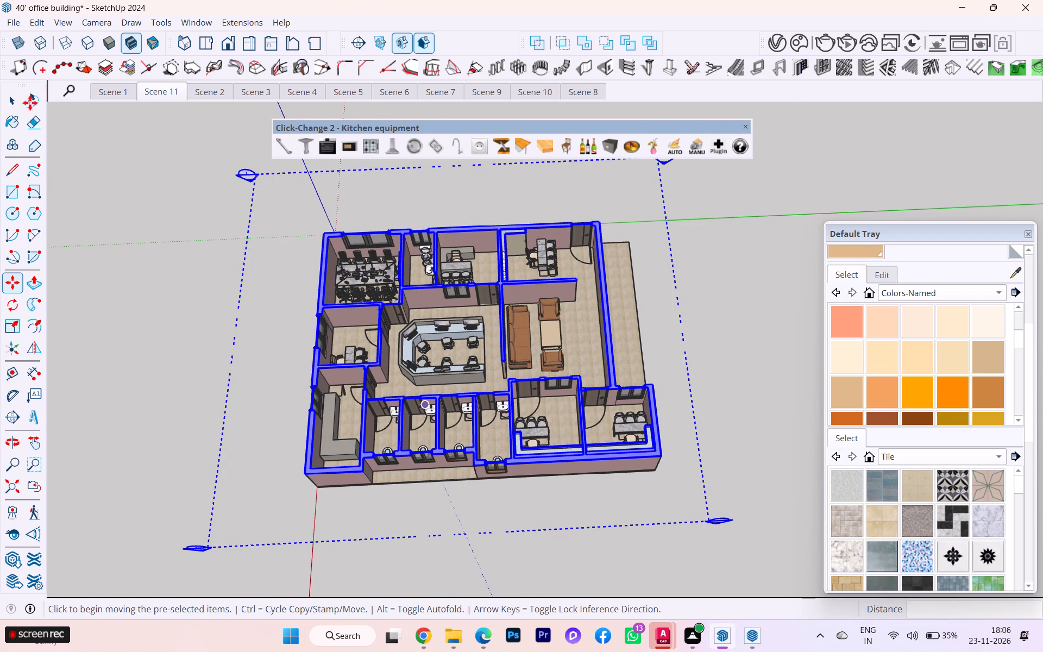
left_click(9, 105)
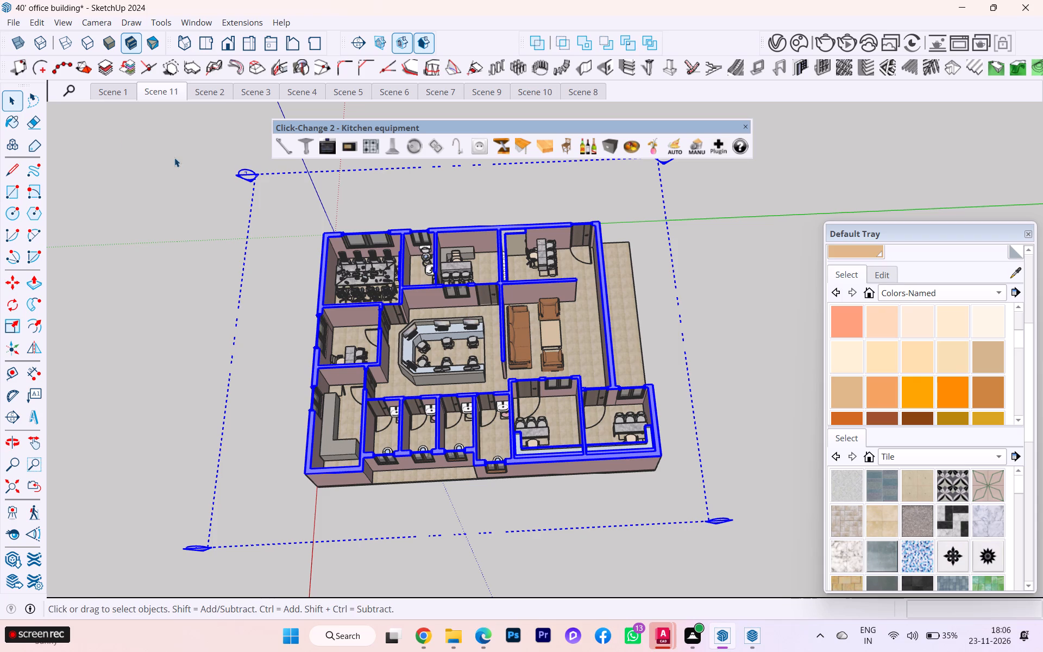
left_click(174, 158)
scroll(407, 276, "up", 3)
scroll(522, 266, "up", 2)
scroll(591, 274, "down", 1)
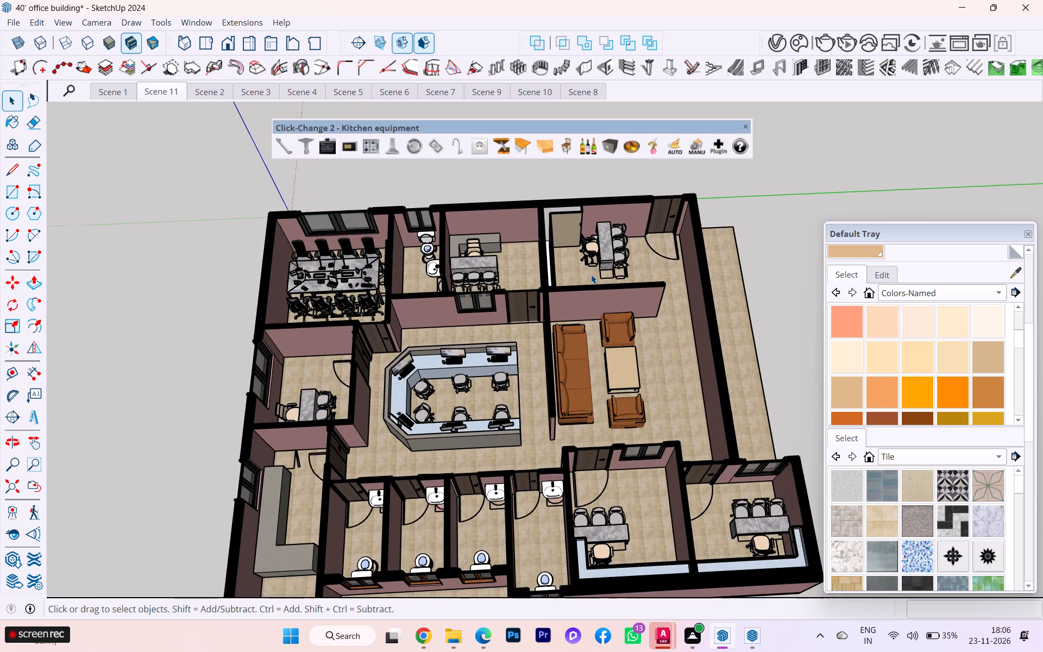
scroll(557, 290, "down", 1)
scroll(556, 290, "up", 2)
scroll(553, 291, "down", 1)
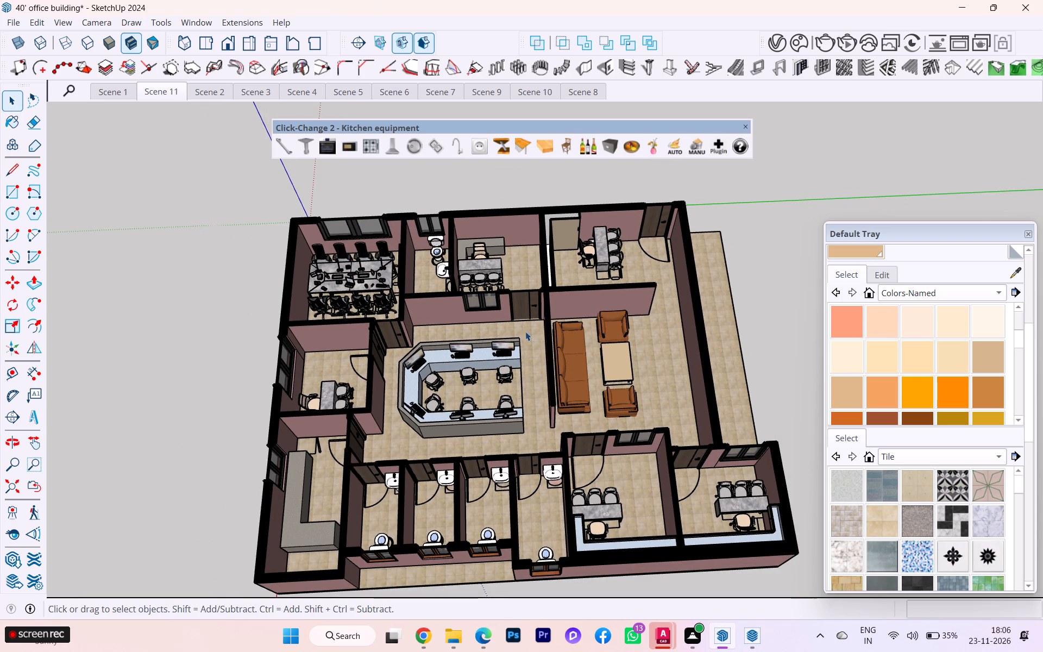
Switch to LayOut and reapply the Top and Top (Relative) standard views to the Scene 11 floor plan viewport, ending on Top (Relative).
left_click(757, 635)
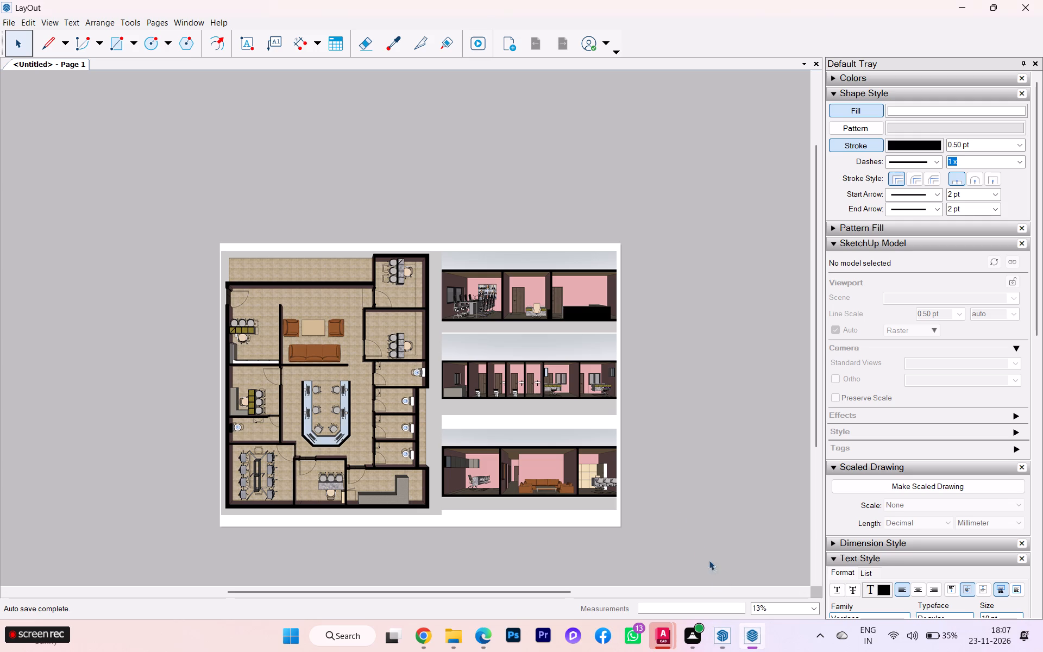
left_click(394, 396)
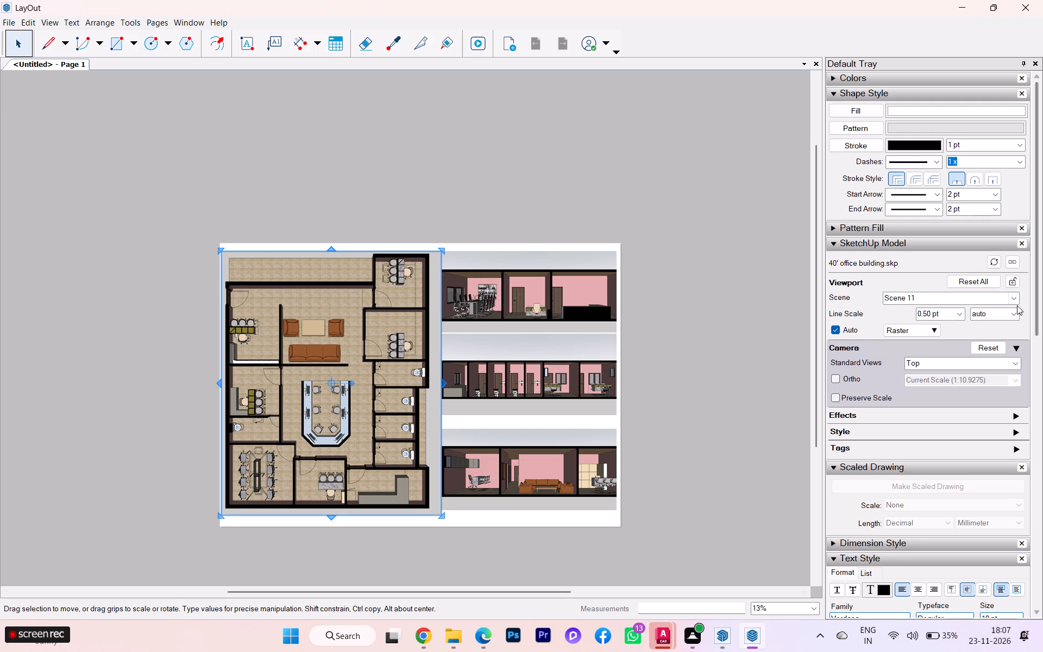
left_click(1013, 361)
left_click(920, 383)
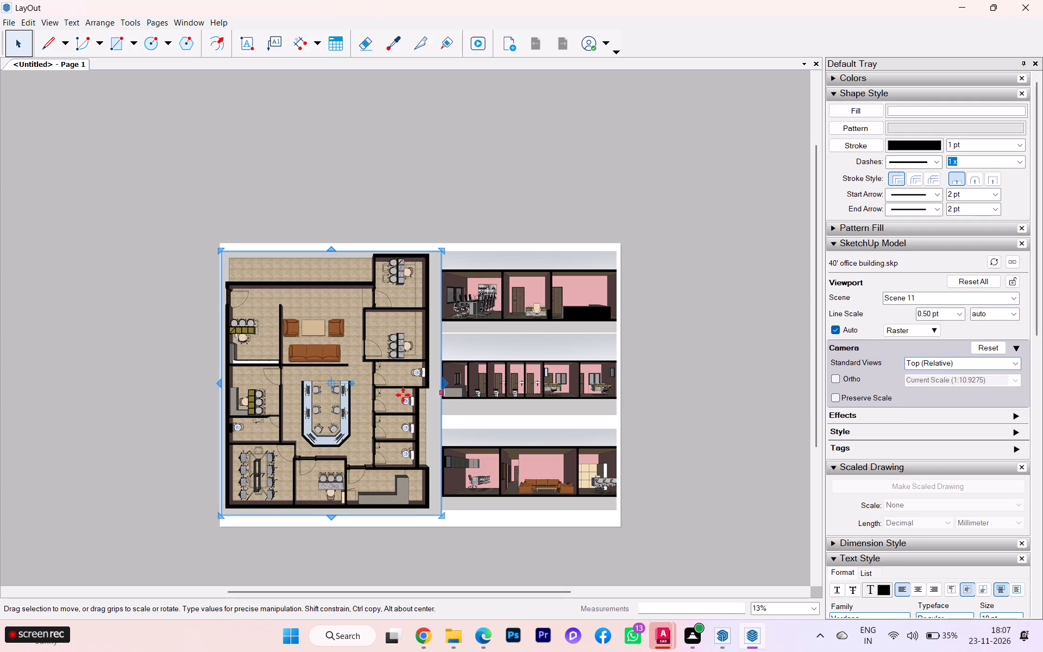
left_click(1015, 362)
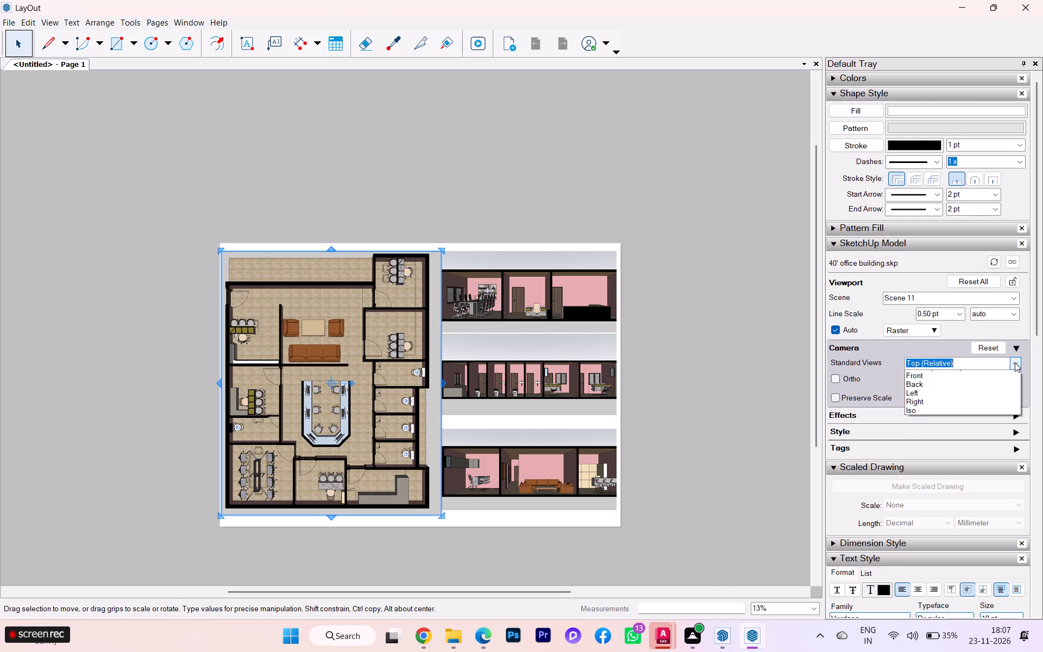
left_click(928, 374)
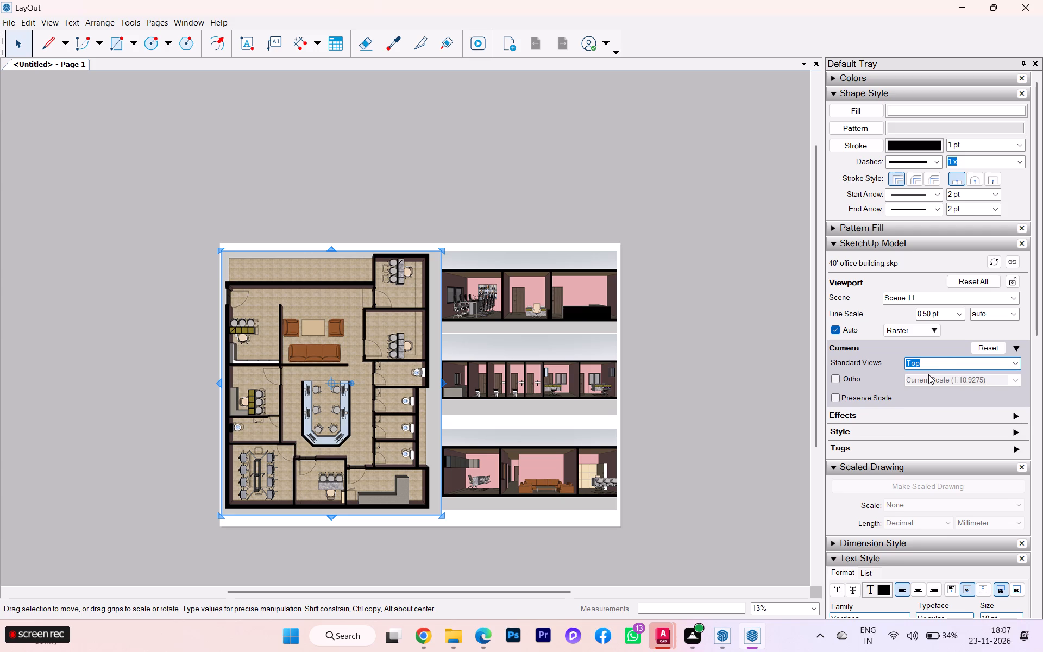
left_click(1014, 365)
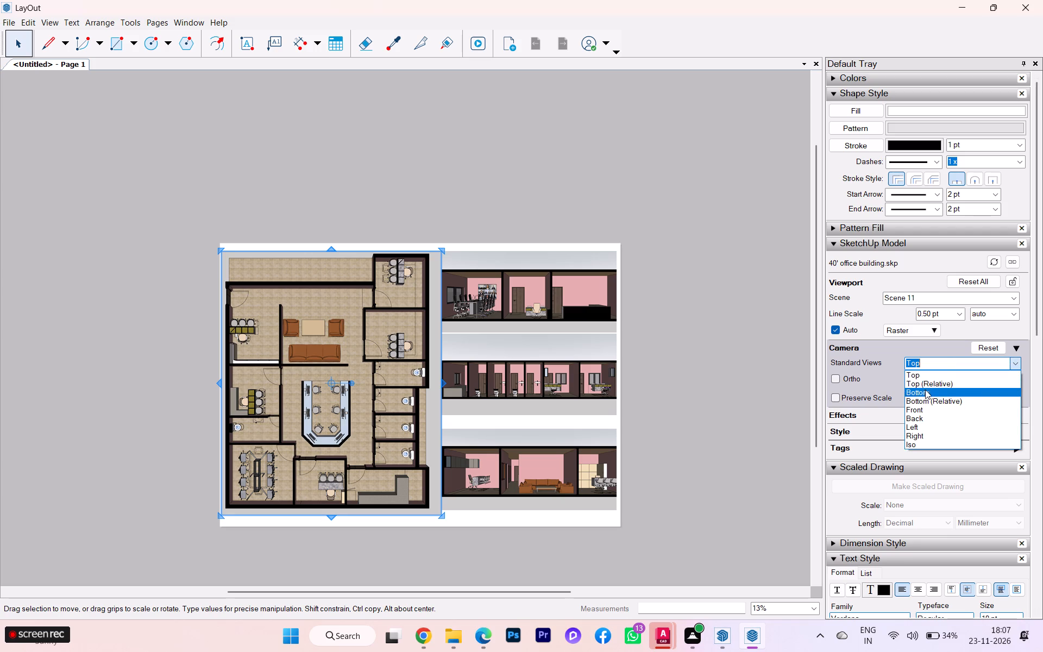
left_click(927, 382)
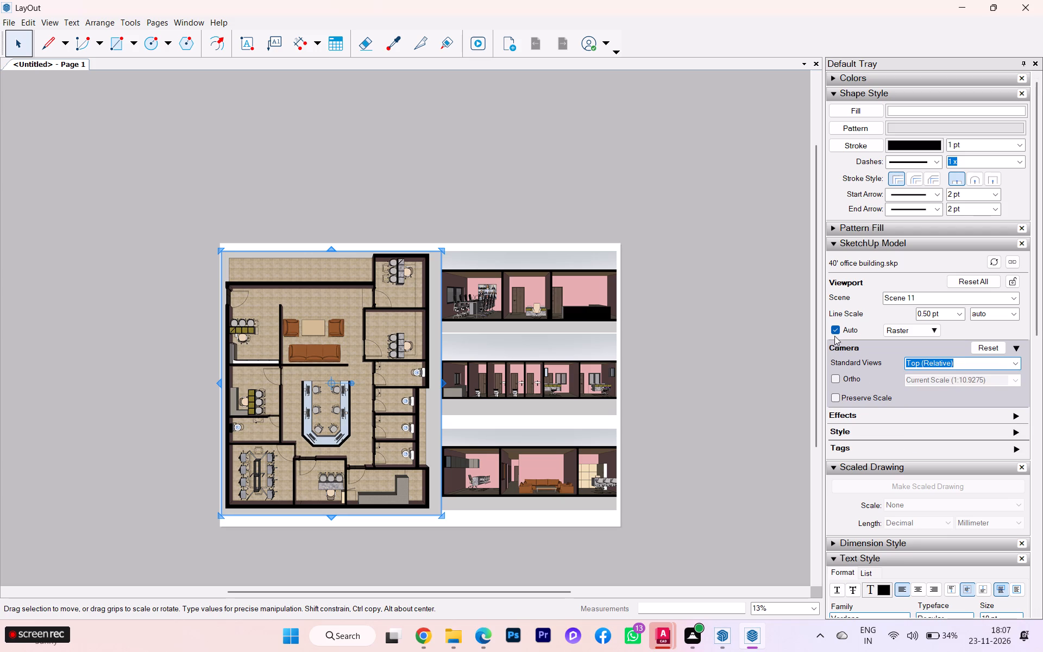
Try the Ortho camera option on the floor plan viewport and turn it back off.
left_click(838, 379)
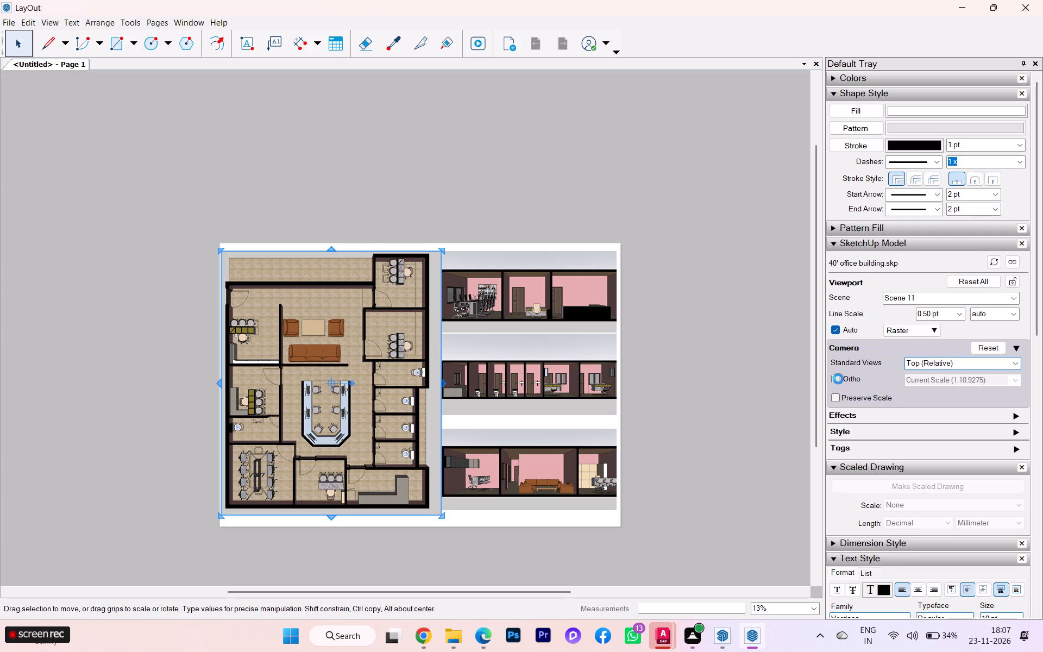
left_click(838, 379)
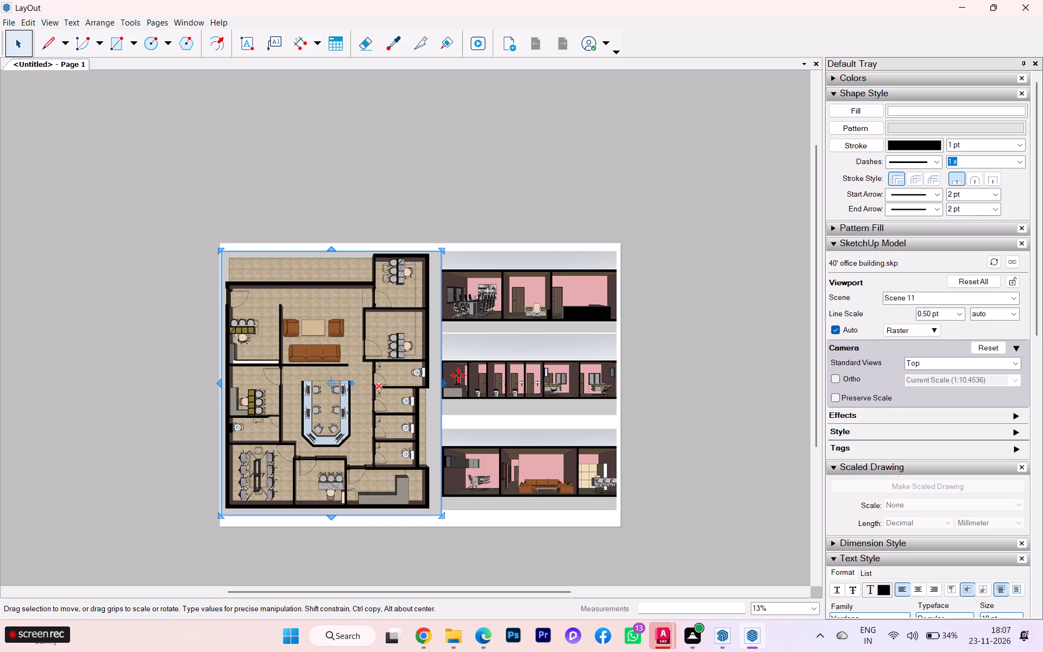
Delete the Scene 11 floor plan viewport from the sheet.
key("Delete")
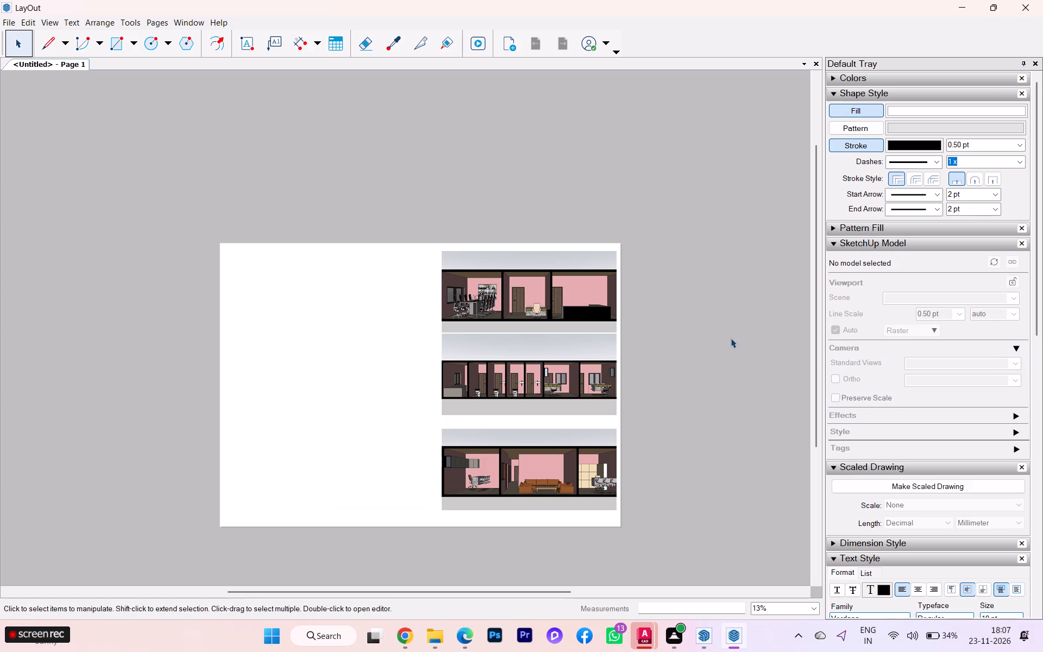
Widen the top section viewport (Scene 10) by stretching its left edge out to nearly the sheet's left edge.
left_click(521, 295)
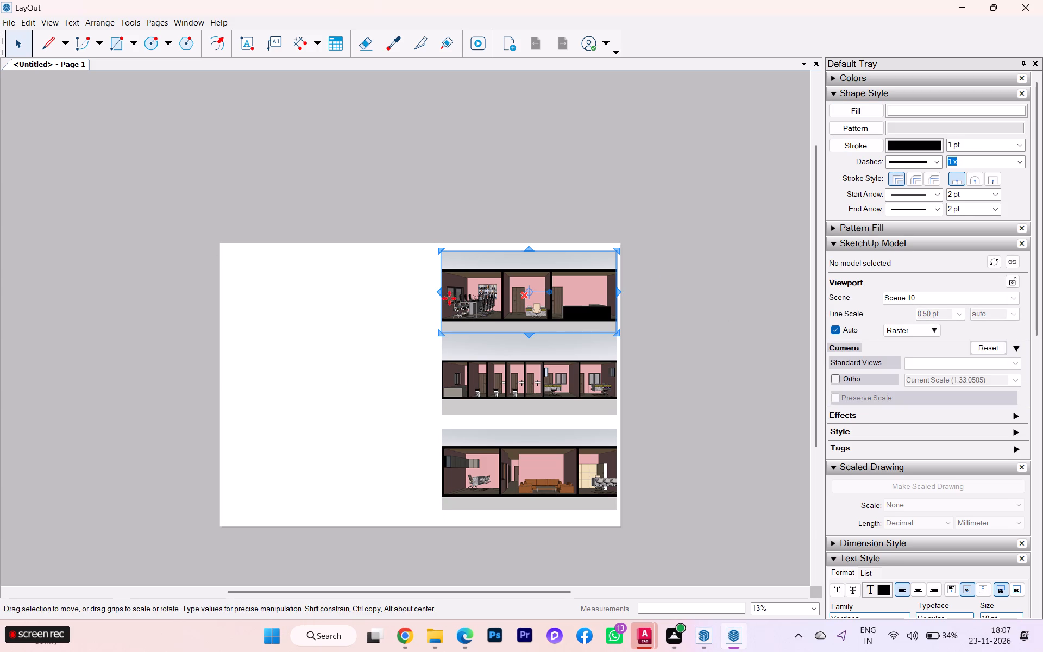
left_click_drag(439, 289, 269, 291)
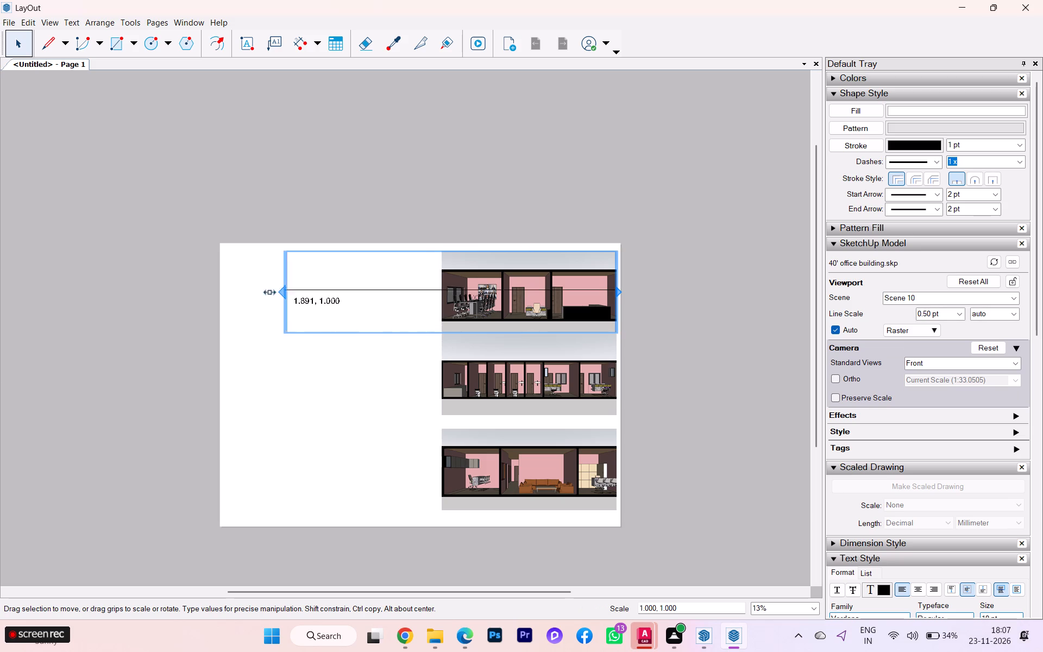
left_click_drag(269, 291, 225, 296)
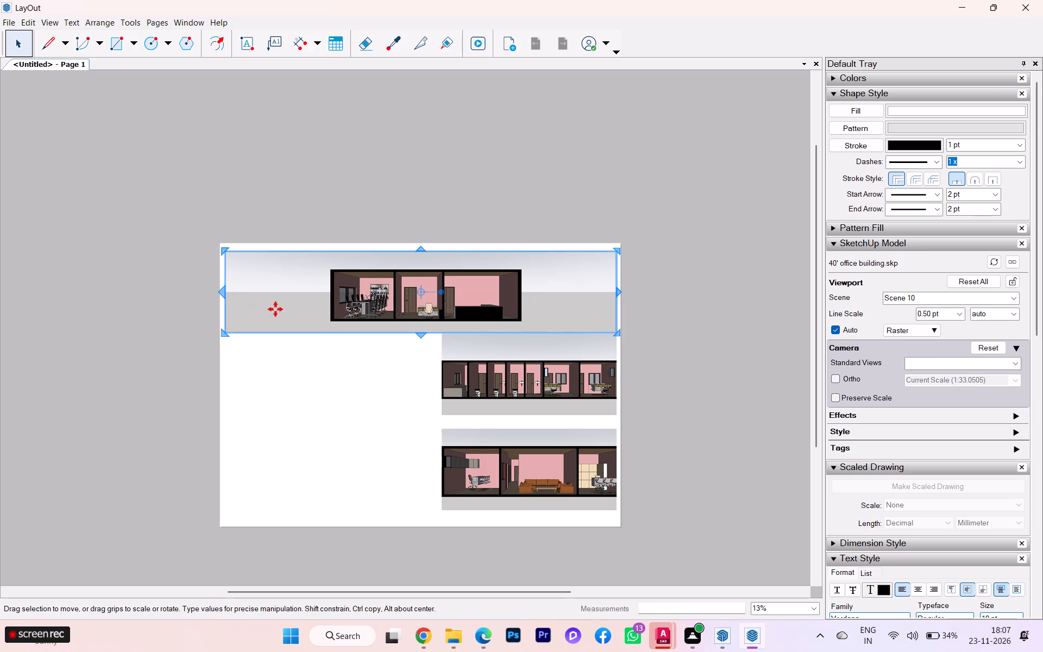
Widen the middle section viewport (Scene 9) by stretching its left edge to match the top section viewport's width.
left_click(458, 378)
left_click_drag(441, 372, 248, 375)
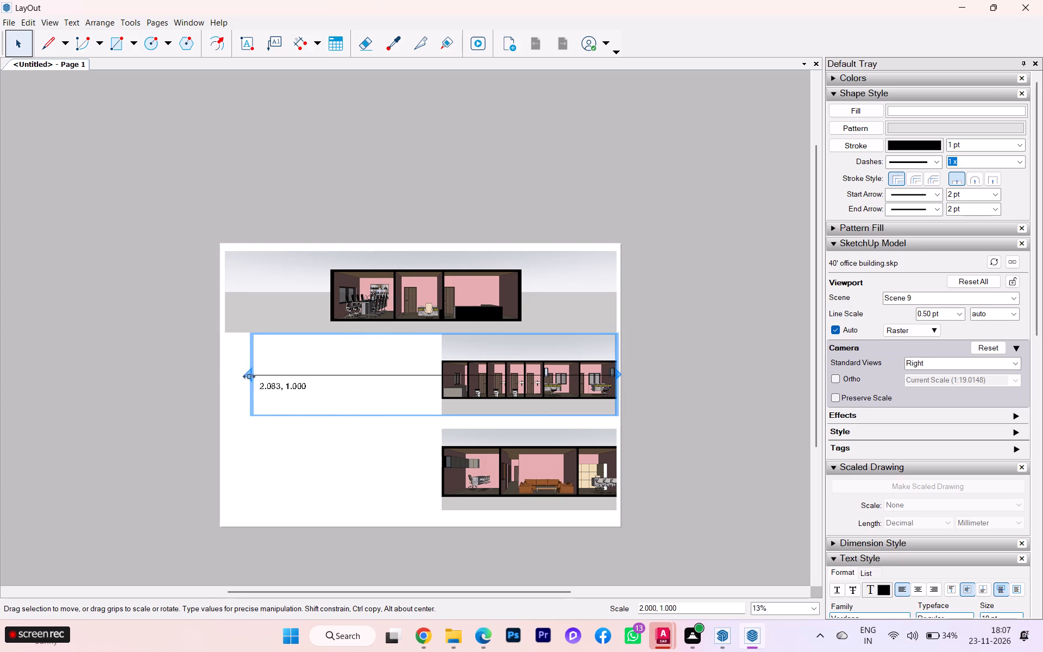
left_click_drag(248, 375, 228, 386)
Select the bottom section viewport, which shows the room with the brown sofa.
left_click(503, 475)
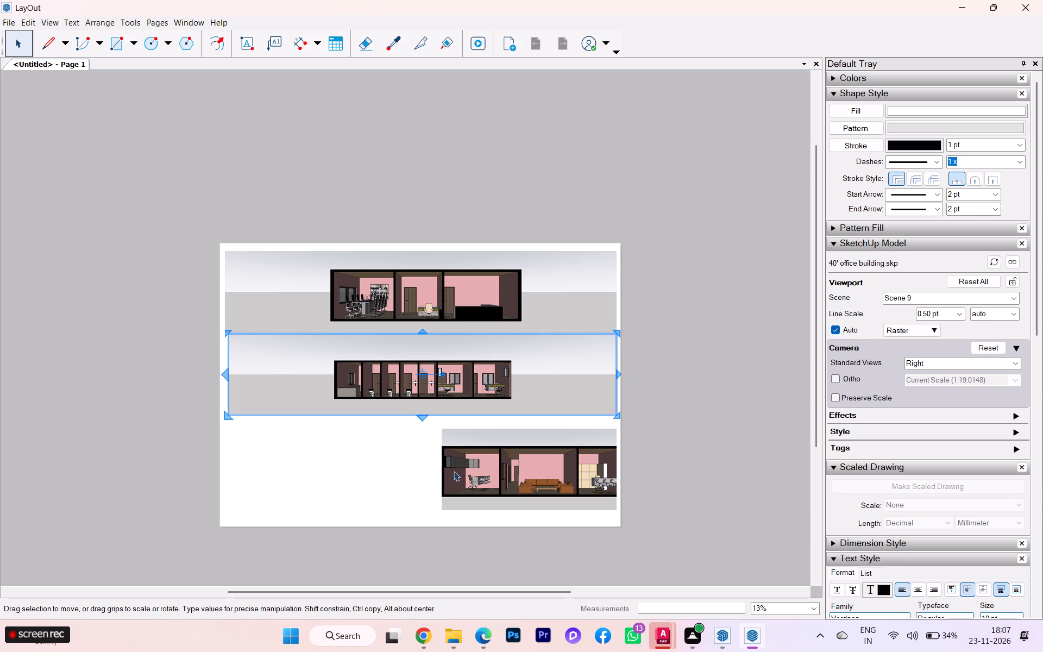
left_click(448, 469)
left_click(490, 471)
double_click(465, 462)
left_click(458, 439)
left_click(462, 425)
left_click(463, 428)
left_click(463, 436)
left_click(498, 460)
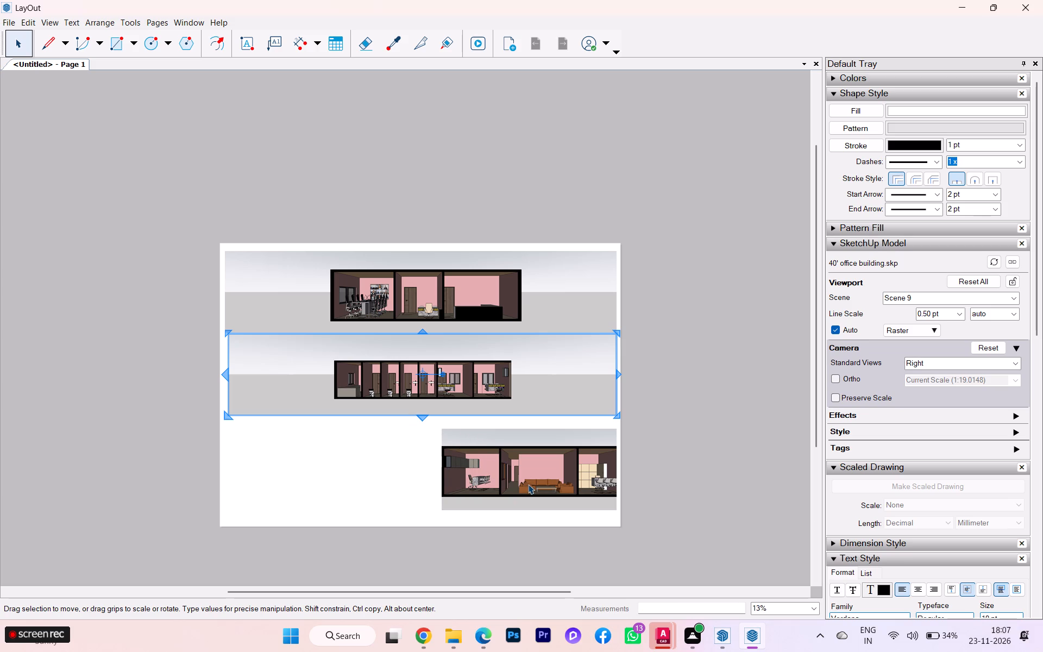